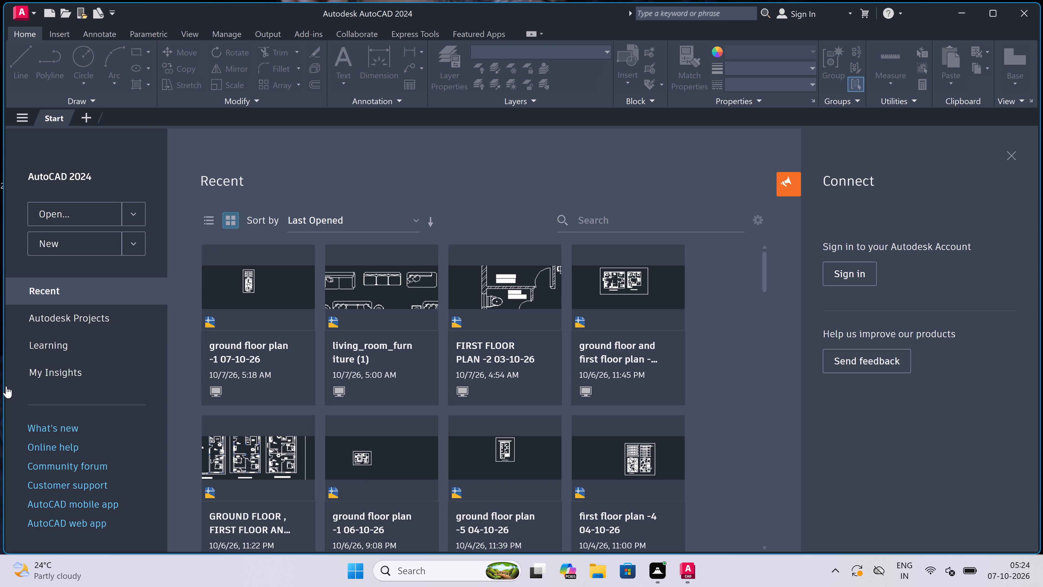
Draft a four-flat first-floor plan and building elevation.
Create a new blank drawing.
{"action": "double_click", "coordinate": [62, 239]}
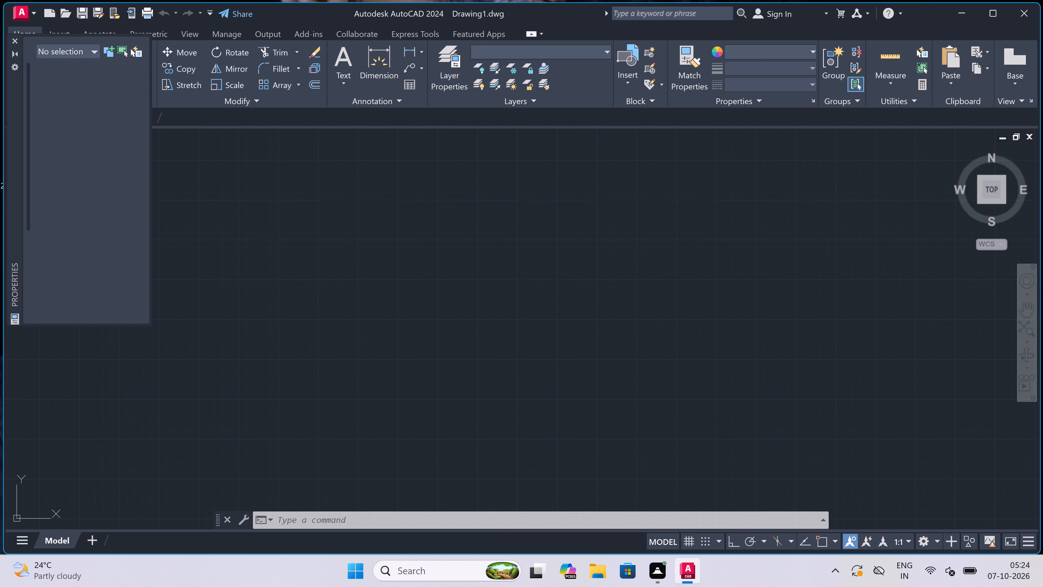
Set the drawing units to Engineering length with 0'-0" precision and an insertion scale of Inches.
{"action": "type", "text": "un"}
{"action": "key", "text": "space"}
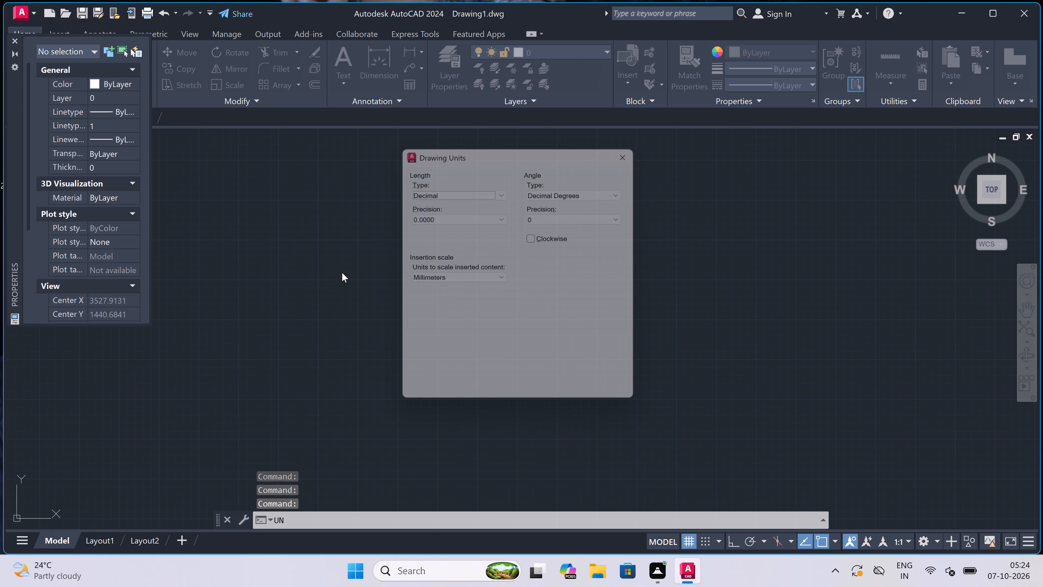
{"action": "left_click", "coordinate": [444, 188]}
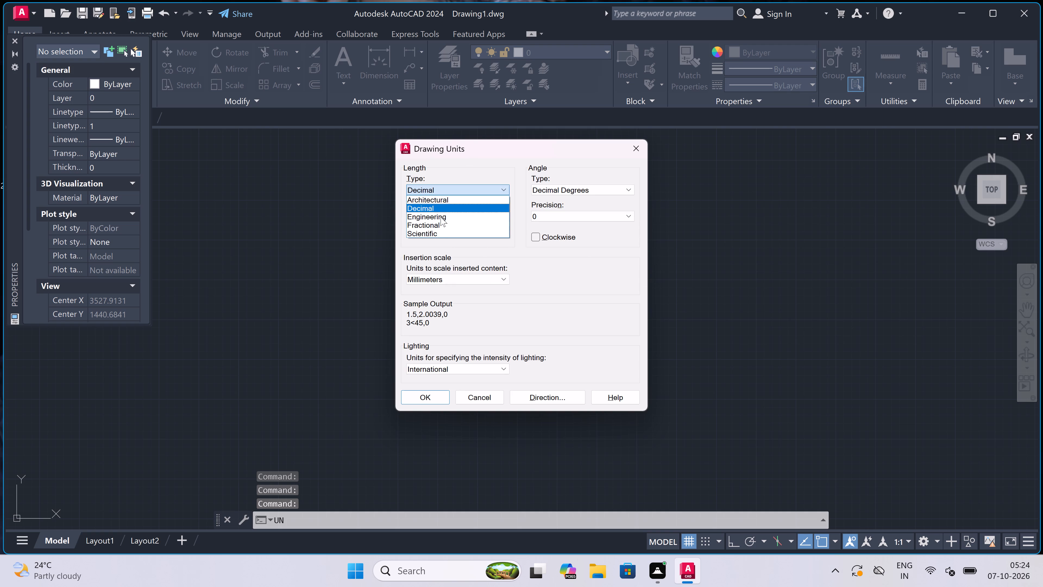
{"action": "left_click", "coordinate": [439, 216]}
{"action": "left_click", "coordinate": [427, 213]}
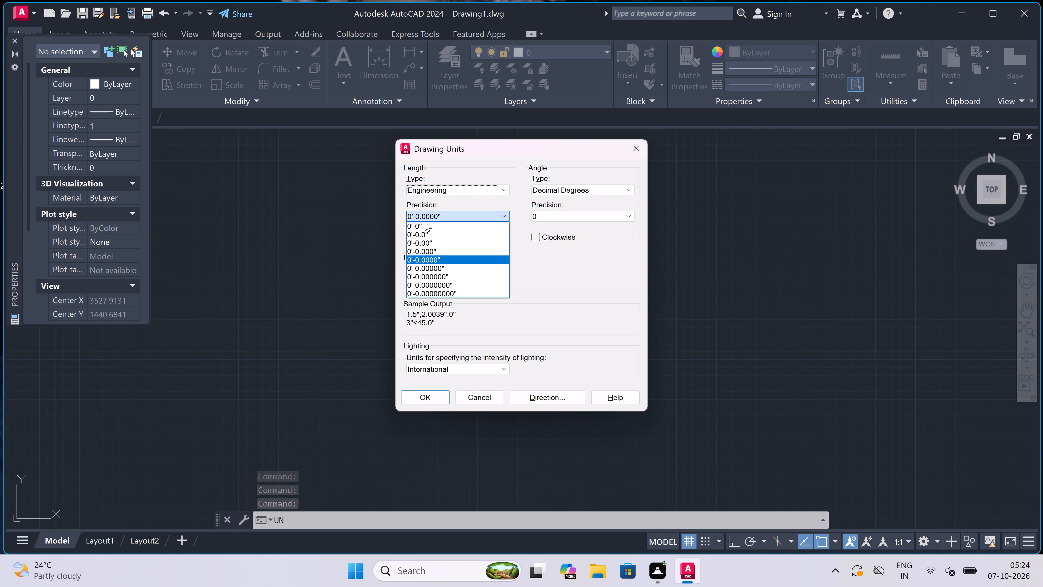
{"action": "left_click", "coordinate": [425, 223]}
{"action": "left_click", "coordinate": [434, 276]}
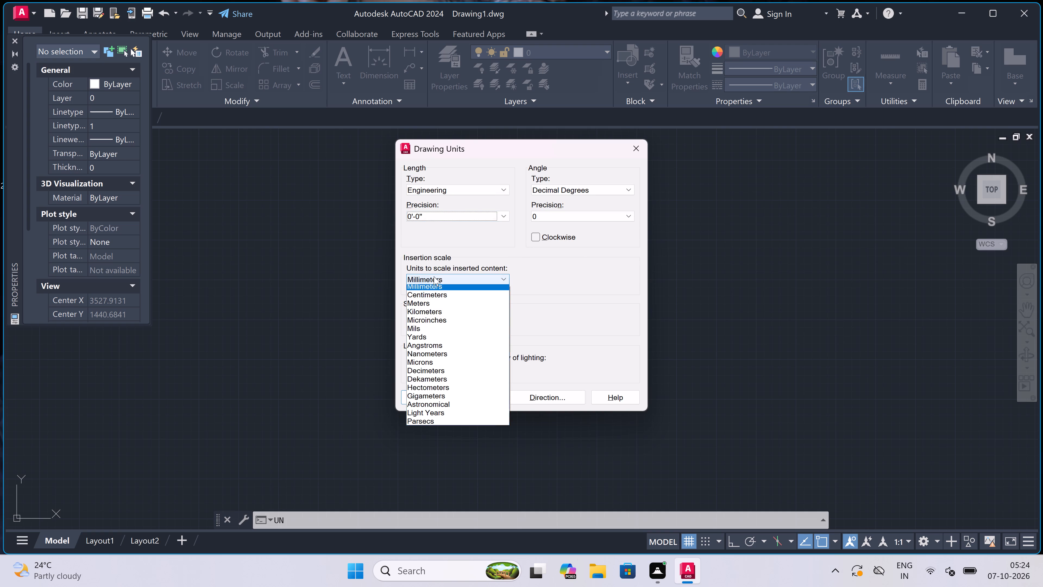
{"action": "left_click", "coordinate": [429, 298]}
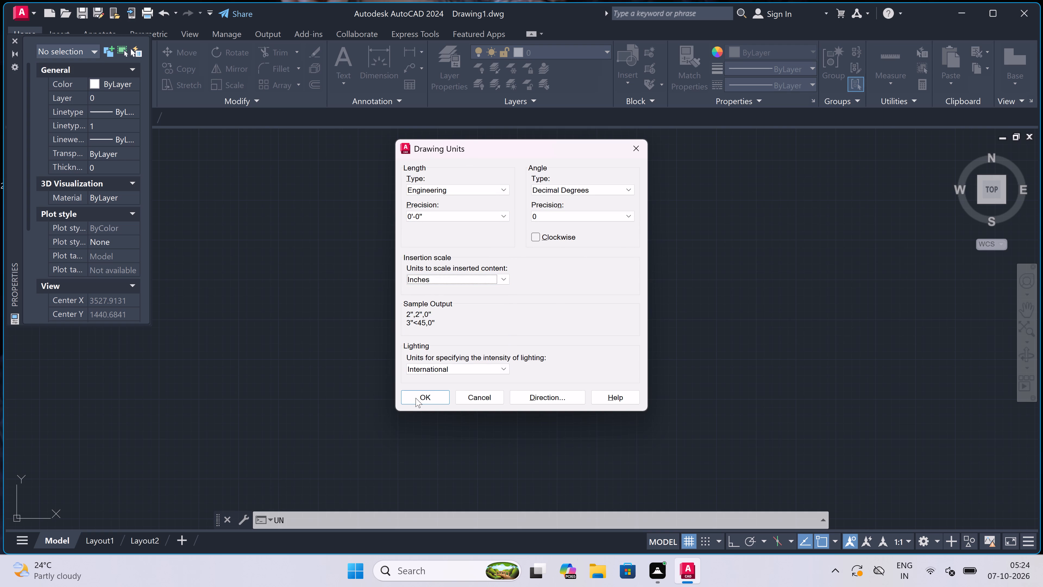
{"action": "left_click", "coordinate": [416, 396]}
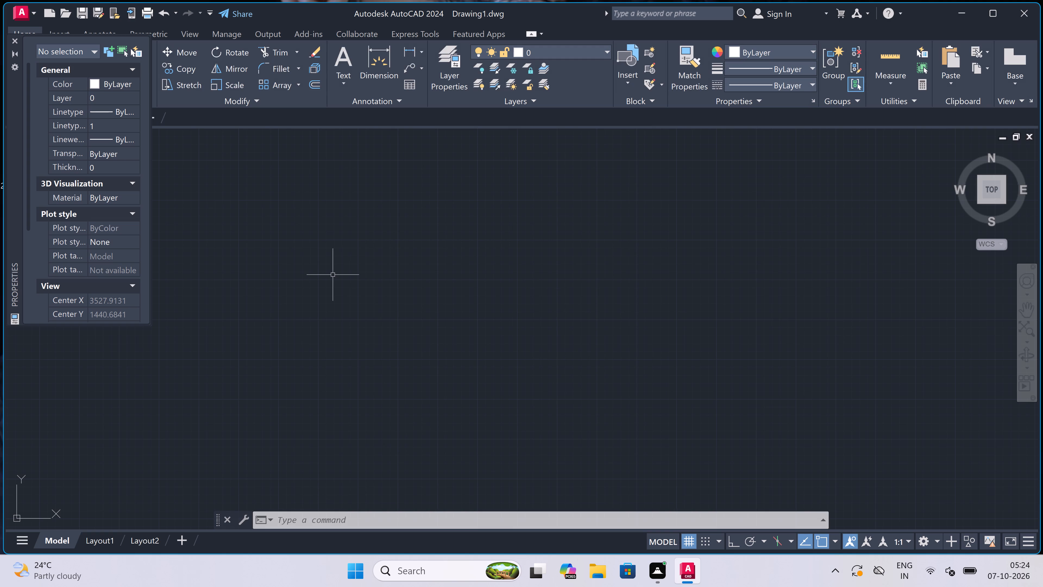
Draw a horizontal and a vertical construction line crossing at one point, with Ortho on.
{"action": "type", "text": "xl"}
{"action": "key", "text": "space"}
{"action": "left_click", "coordinate": [324, 187]}
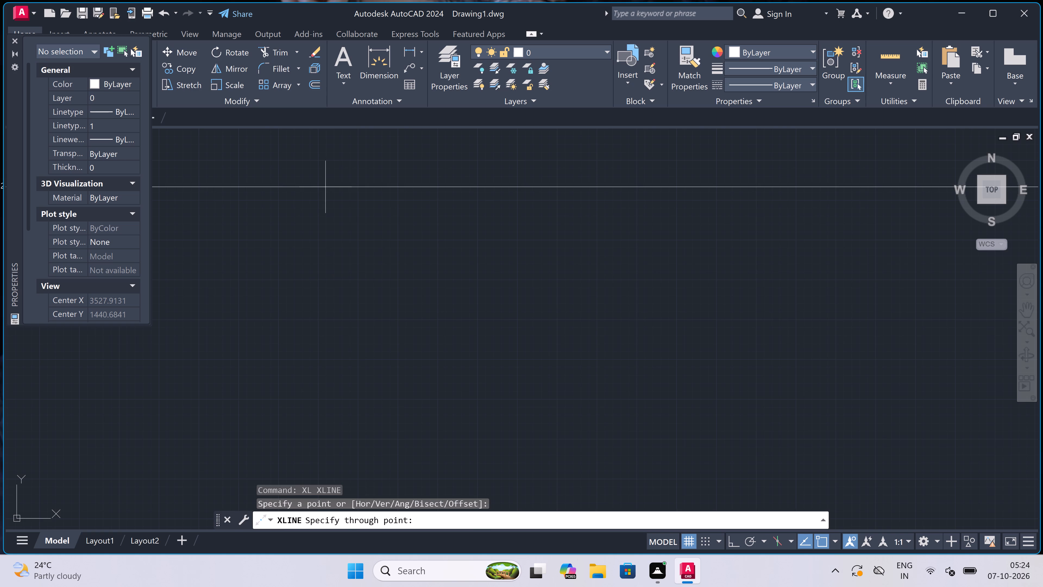
{"action": "key", "text": "F8"}
{"action": "left_click", "coordinate": [386, 189]}
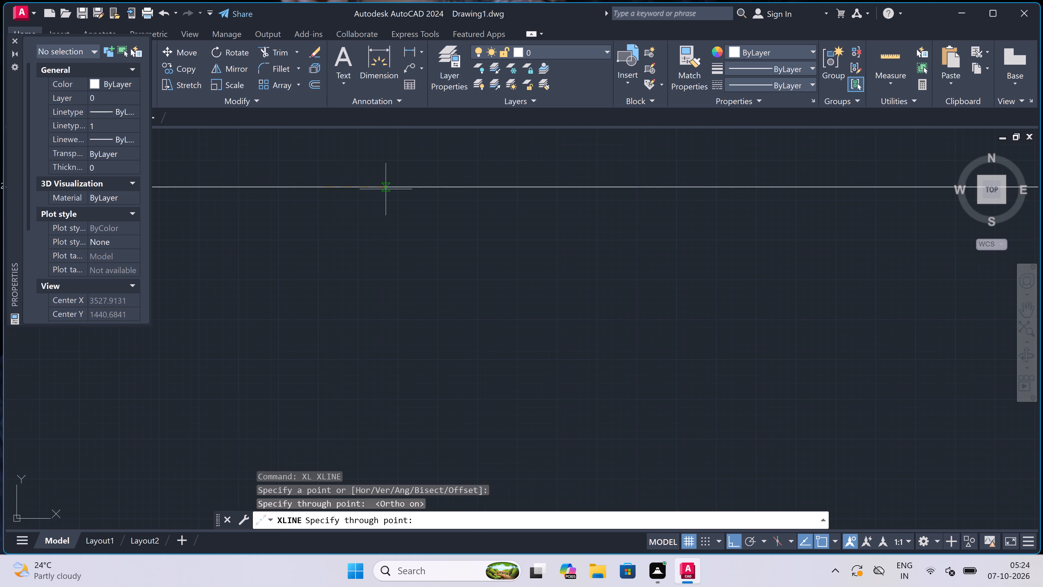
{"action": "left_click", "coordinate": [354, 187]}
{"action": "left_click", "coordinate": [355, 338]}
{"action": "key", "text": "Escape"}
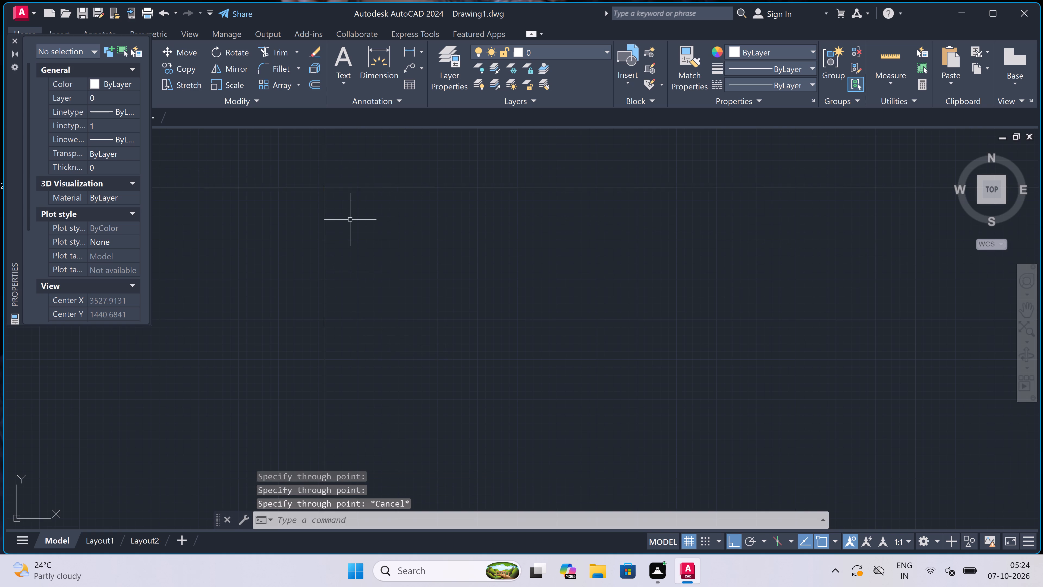
Trim the construction lines above and left of their intersection to form the plan's upper-left corner.
{"action": "scroll", "coordinate": [337, 166], "scroll_direction": "up", "scroll_amount": 3}
{"action": "key", "text": "t"}
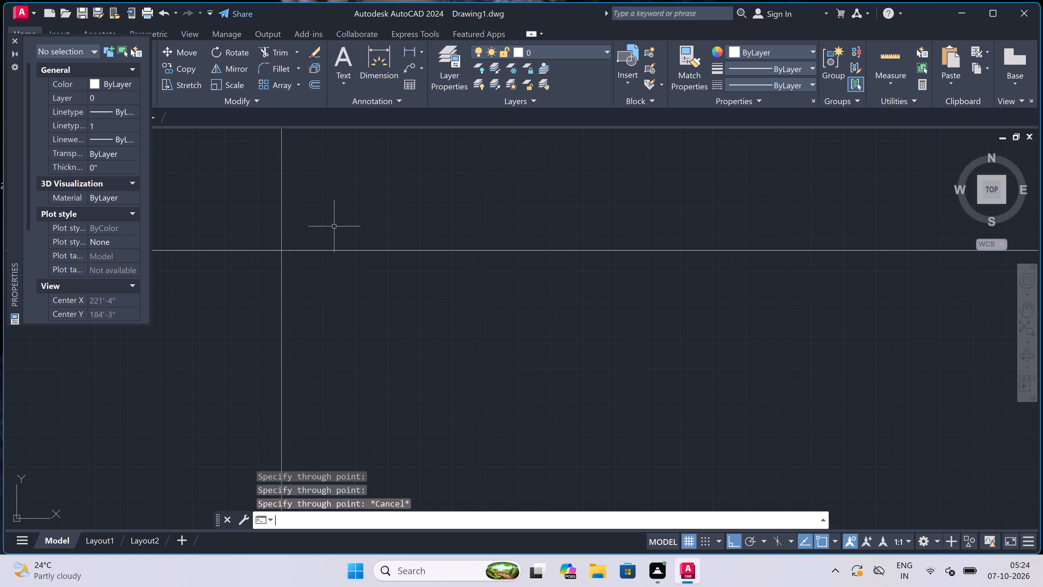
{"action": "key", "text": "r"}
{"action": "key", "text": "space"}
{"action": "left_click", "coordinate": [309, 212]}
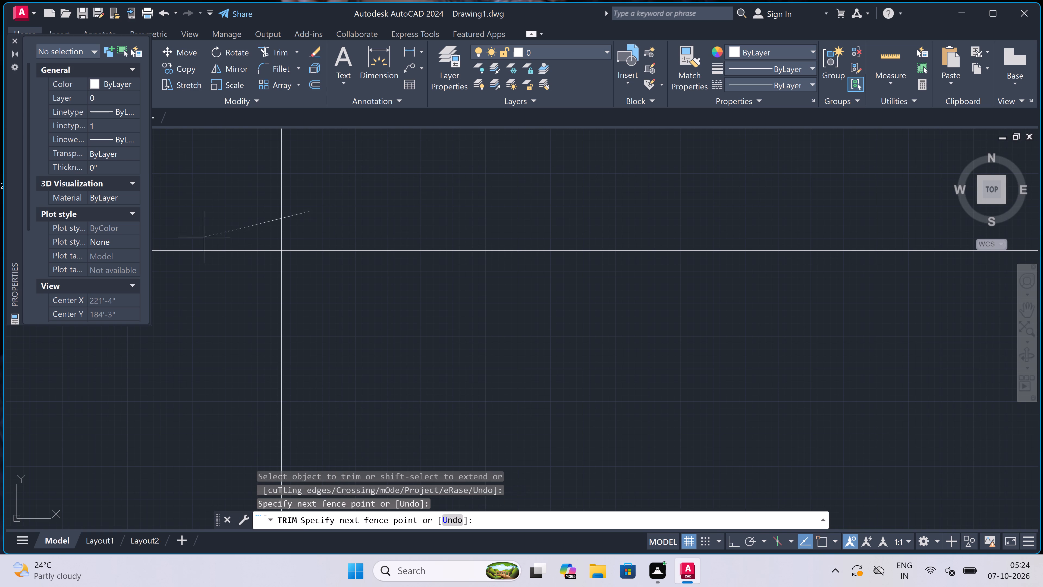
{"action": "left_click", "coordinate": [192, 257]}
{"action": "scroll", "coordinate": [314, 248], "scroll_direction": "up", "scroll_amount": 1}
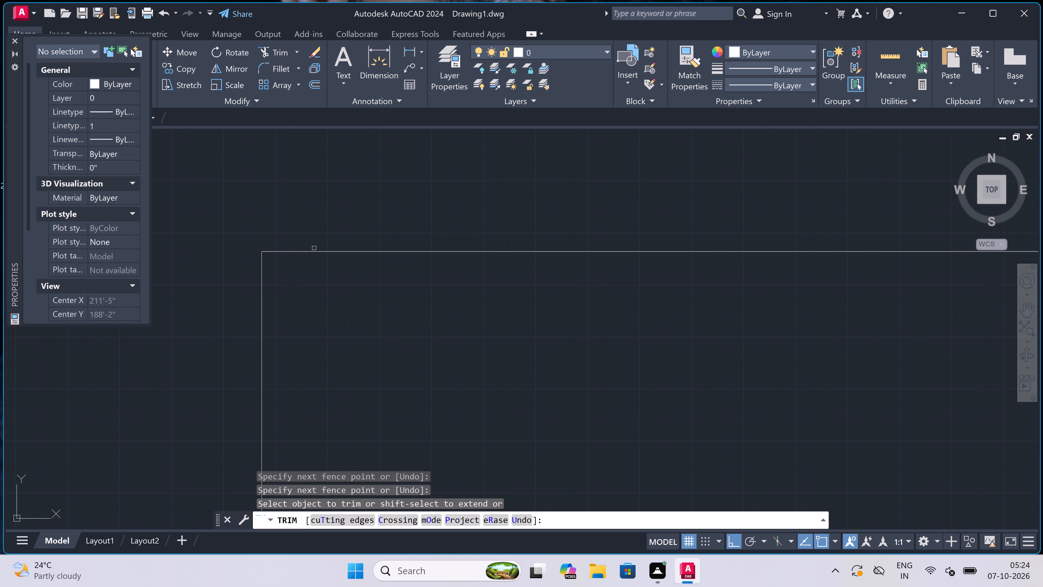
{"action": "key", "text": "Escape"}
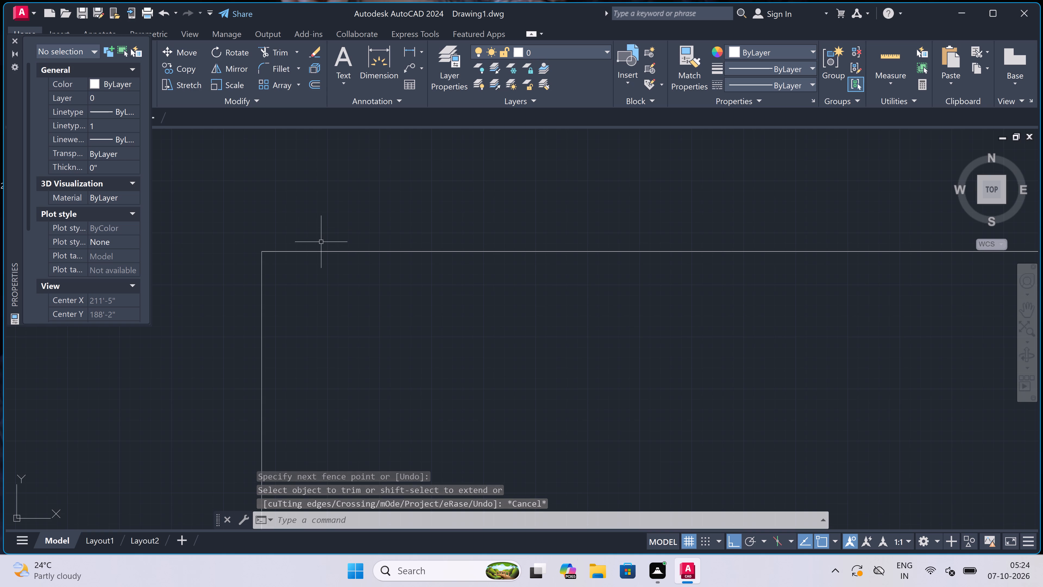
Offset the top horizontal line and the left vertical line 4.5" inward to form the outer walls.
{"action": "key", "text": "o"}
{"action": "key", "text": "space"}
{"action": "double_click", "coordinate": [381, 252]}
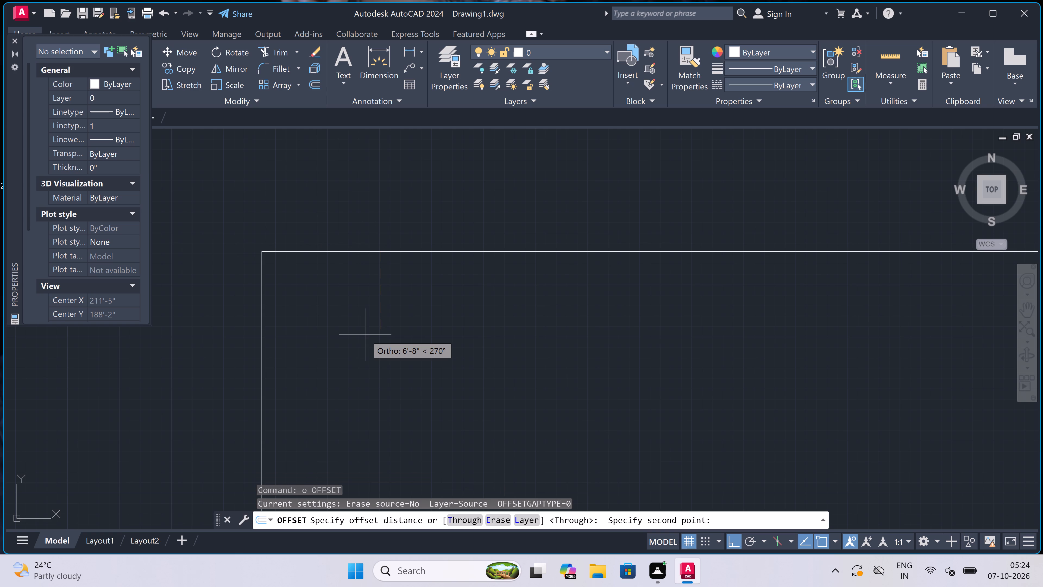
{"action": "type", "text": "4.5"}
{"action": "type", "text": "\""}
{"action": "key", "text": "space"}
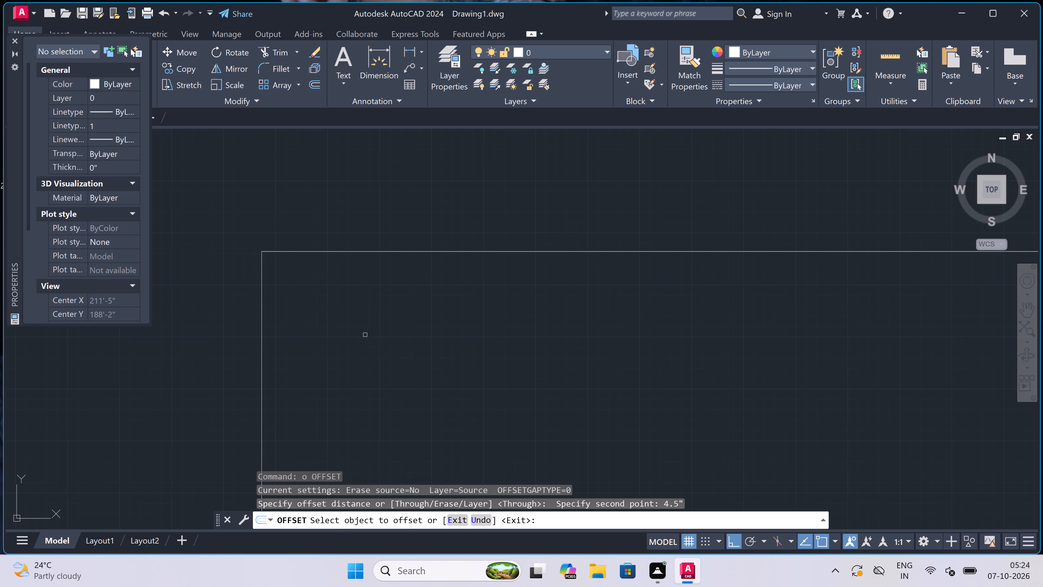
{"action": "scroll", "coordinate": [288, 236], "scroll_direction": "up", "scroll_amount": 1}
{"action": "scroll", "coordinate": [264, 265], "scroll_direction": "up", "scroll_amount": 1}
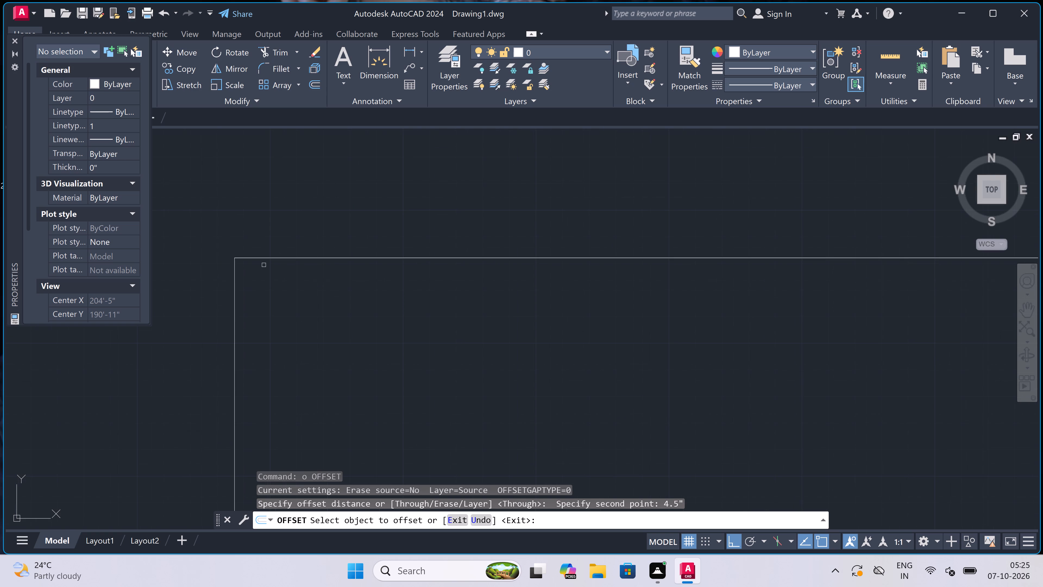
{"action": "left_click", "coordinate": [268, 258]}
{"action": "left_click", "coordinate": [260, 272]}
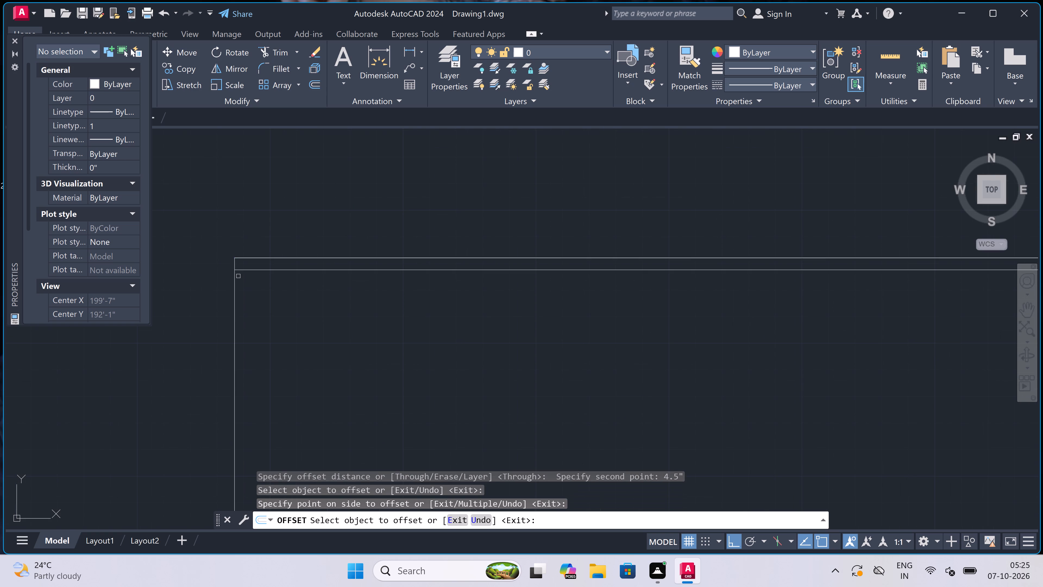
{"action": "left_click_drag", "start_coordinate": [234, 274], "coordinate": [238, 275]}
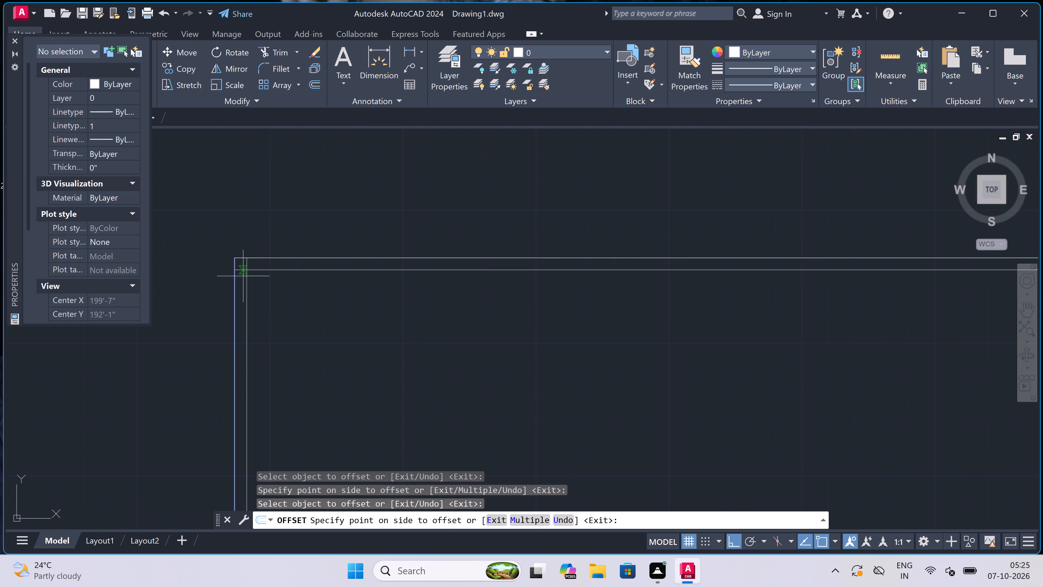
{"action": "left_click", "coordinate": [261, 282]}
{"action": "key", "text": "Escape"}
Offset the inner line of the left wall 12' to the right to mark the first room's width.
{"action": "key", "text": "space"}
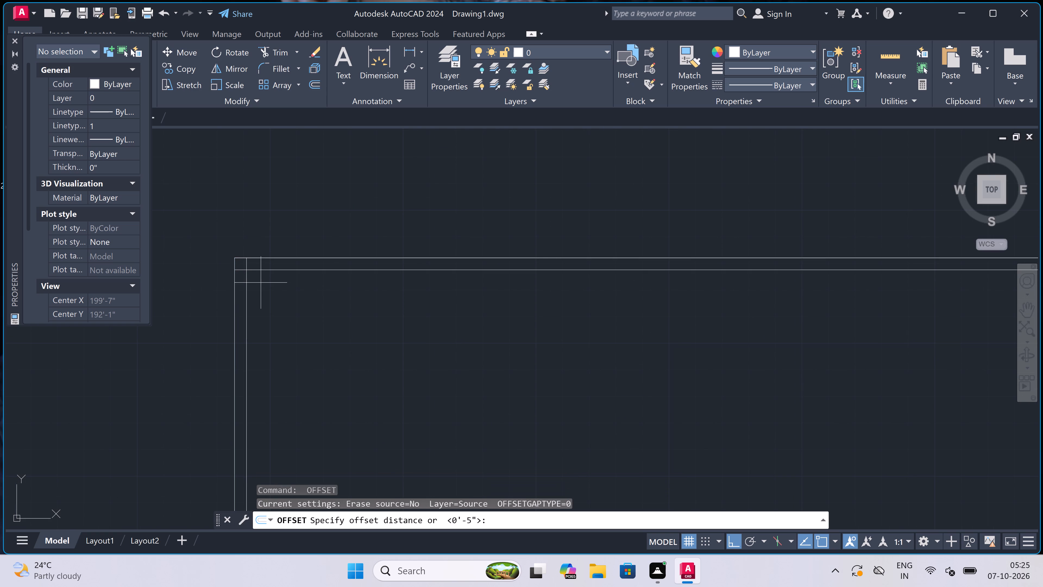
{"action": "scroll", "coordinate": [200, 354], "scroll_direction": "up", "scroll_amount": 1}
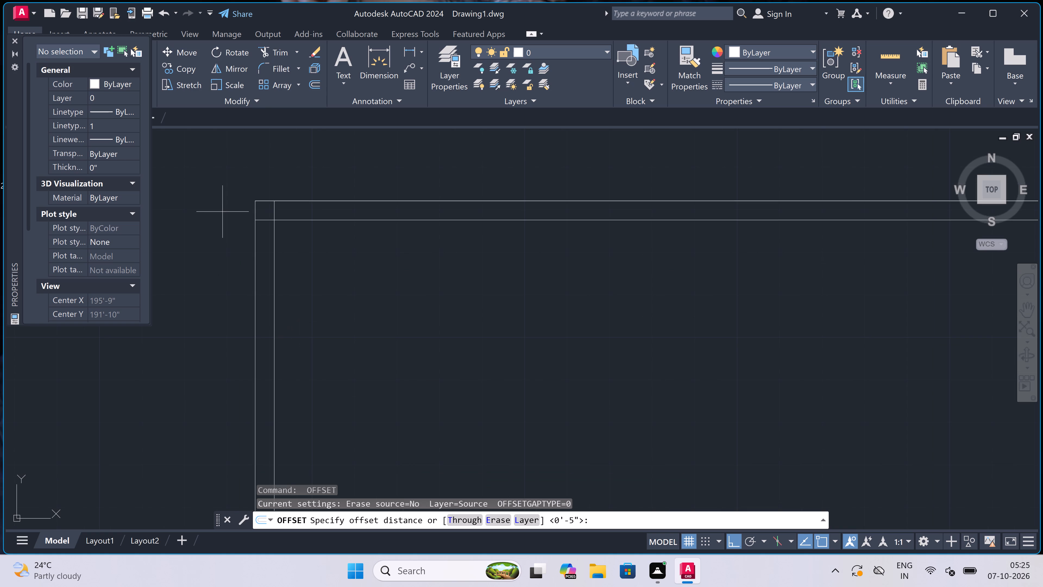
{"action": "left_click", "coordinate": [271, 330]}
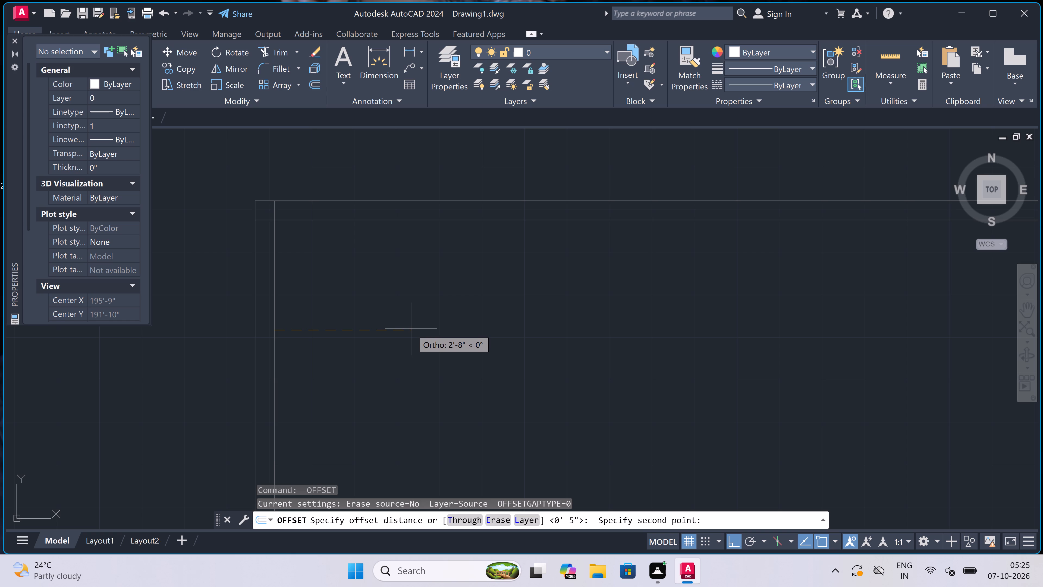
{"action": "type", "text": "12'"}
{"action": "key", "text": "space"}
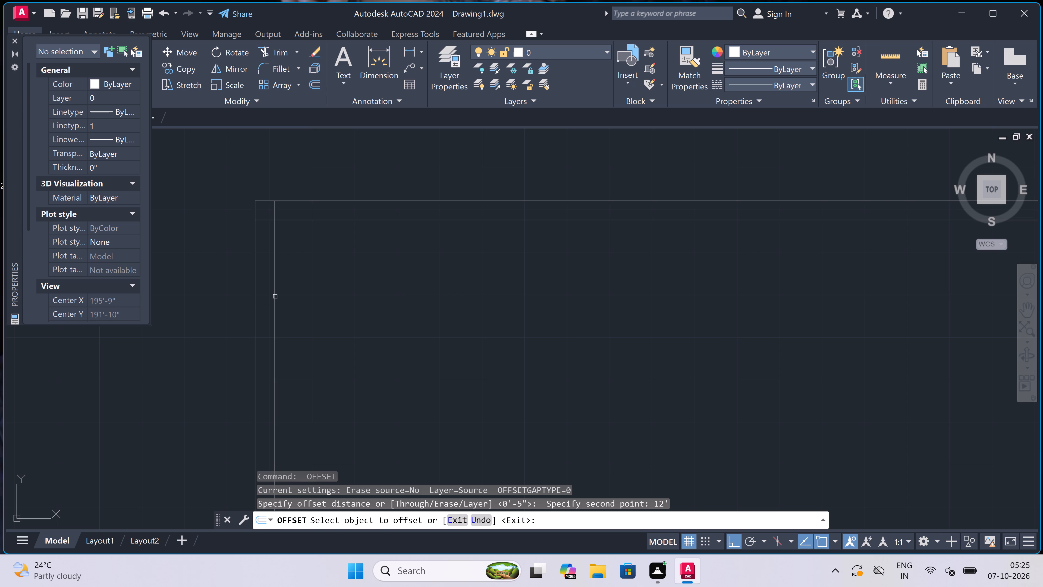
{"action": "left_click_drag", "start_coordinate": [275, 295], "coordinate": [279, 296]}
{"action": "left_click", "coordinate": [519, 298]}
{"action": "scroll", "coordinate": [519, 298], "scroll_direction": "down", "scroll_amount": 5}
{"action": "scroll", "coordinate": [572, 295], "scroll_direction": "up", "scroll_amount": 3}
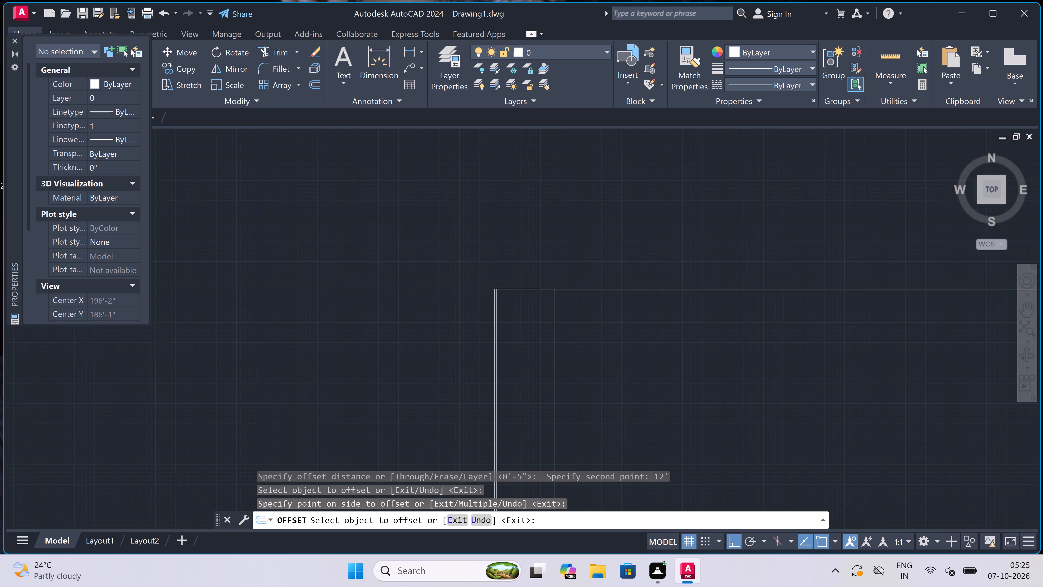
{"action": "key", "text": "Escape"}
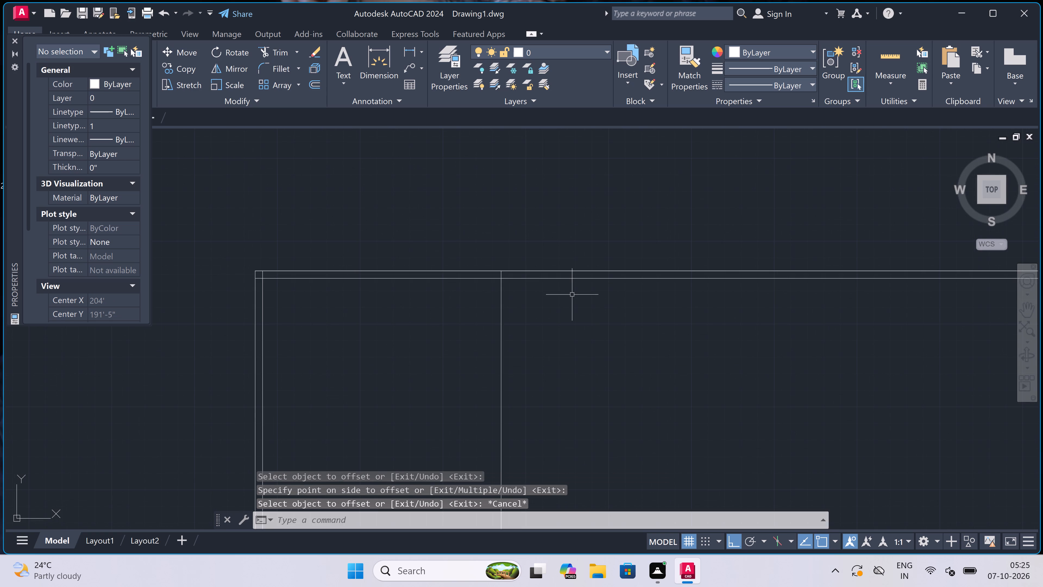
Offset the new vertical room line 4.5" to the right to give the partition wall its thickness.
{"action": "key", "text": "space"}
{"action": "scroll", "coordinate": [518, 314], "scroll_direction": "up", "scroll_amount": 1}
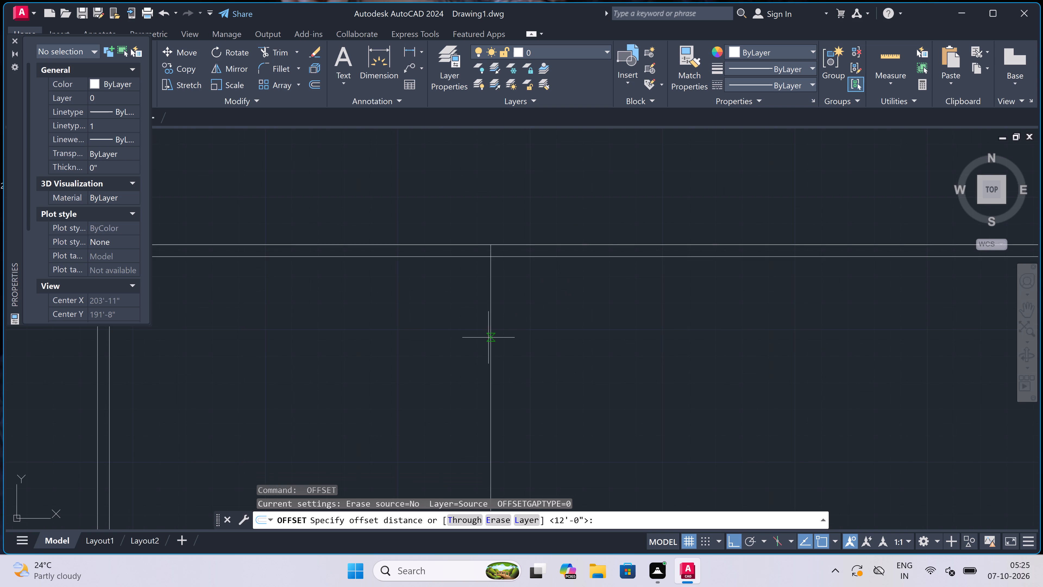
{"action": "left_click", "coordinate": [488, 338]}
{"action": "type", "text": "4.5"}
{"action": "type", "text": "\""}
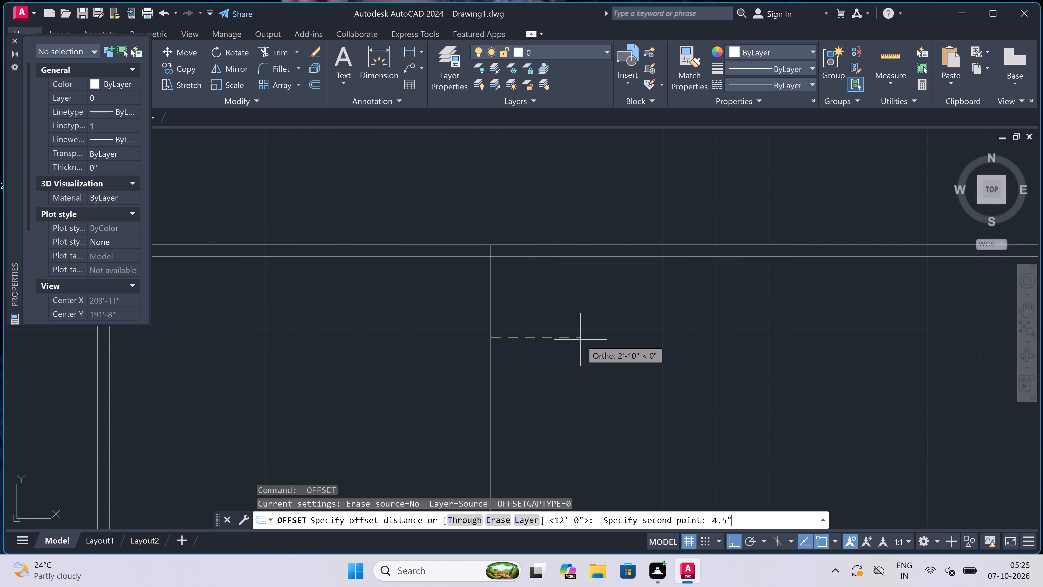
{"action": "key", "text": "space"}
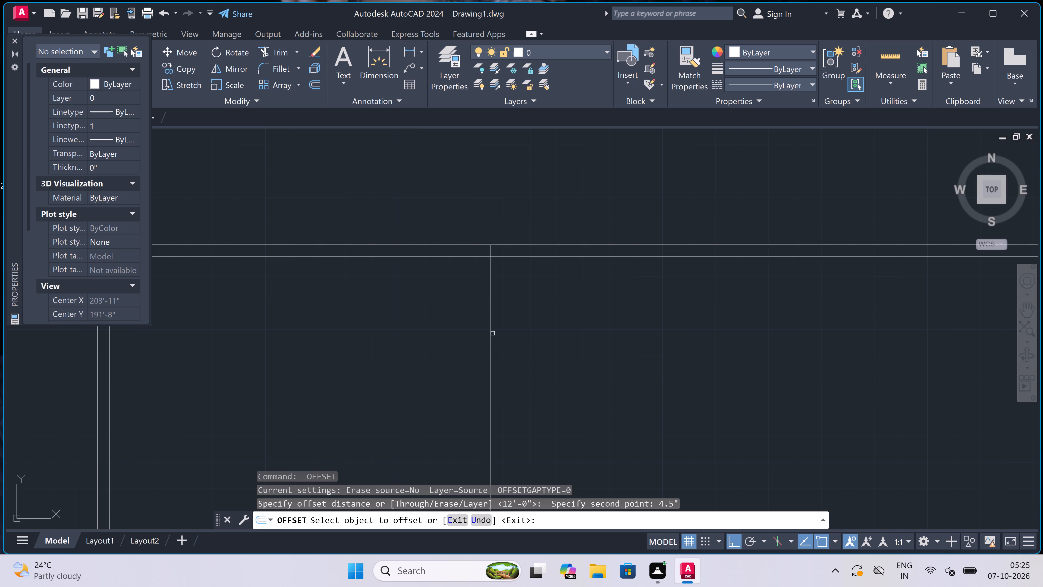
{"action": "left_click", "coordinate": [491, 333]}
{"action": "left_click", "coordinate": [524, 332]}
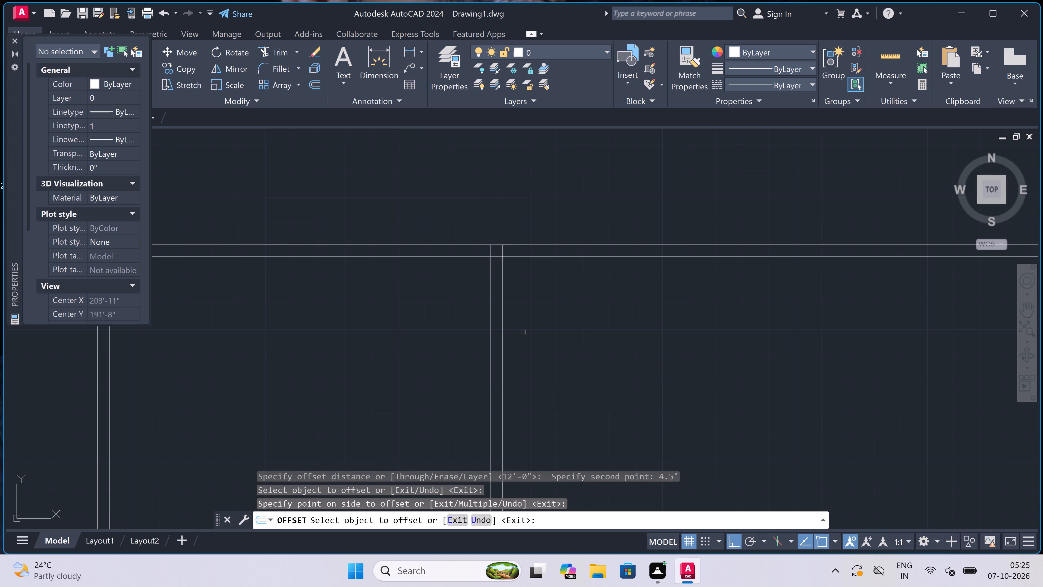
{"action": "key", "text": "Escape"}
Offset the right line of the first partition wall 12' to the right to mark the second room's width.
{"action": "key", "text": "space"}
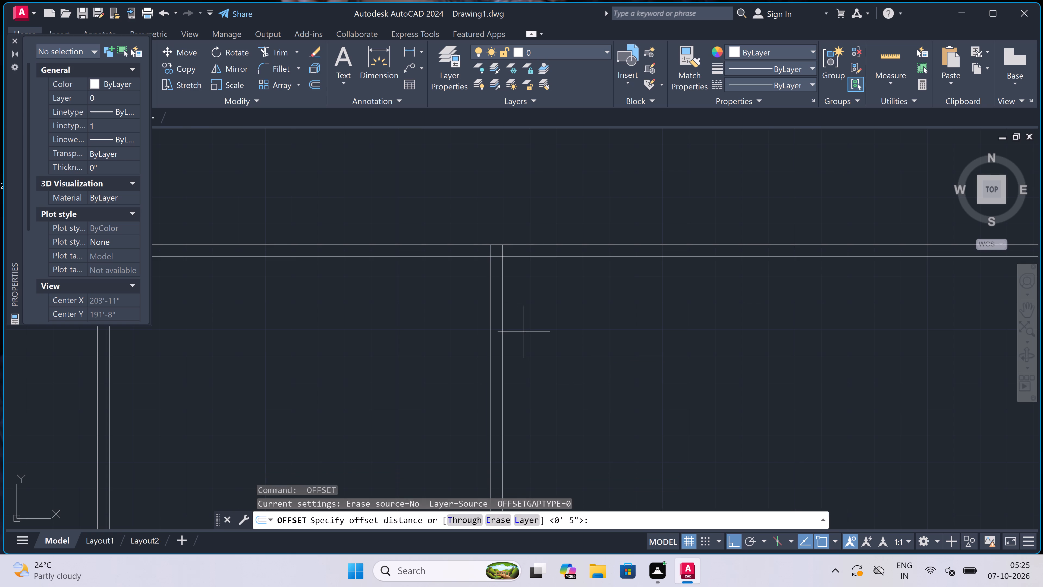
{"action": "left_click", "coordinate": [504, 331]}
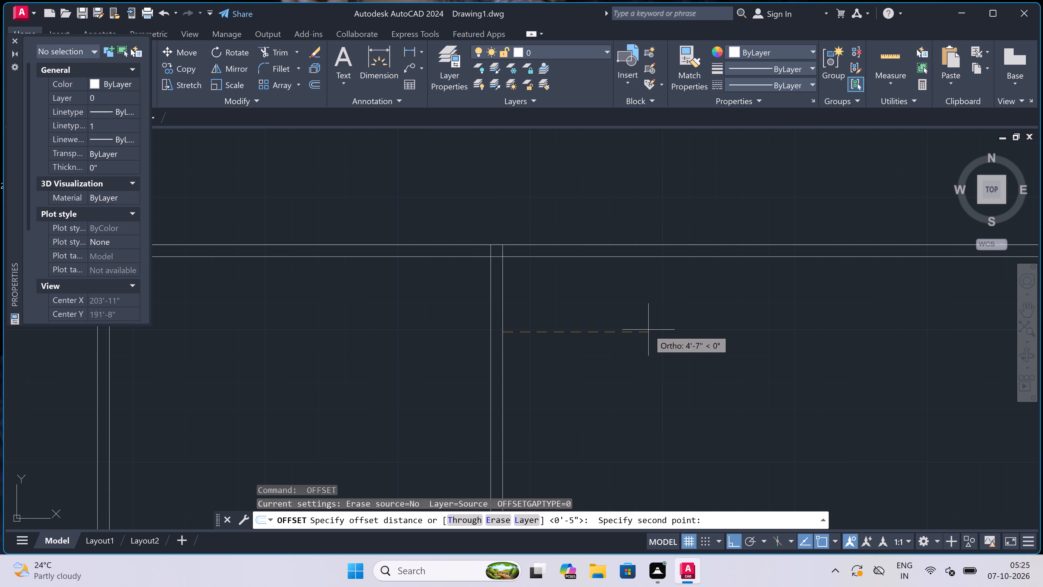
{"action": "type", "text": "12"}
{"action": "type", "text": "'"}
{"action": "key", "text": "space"}
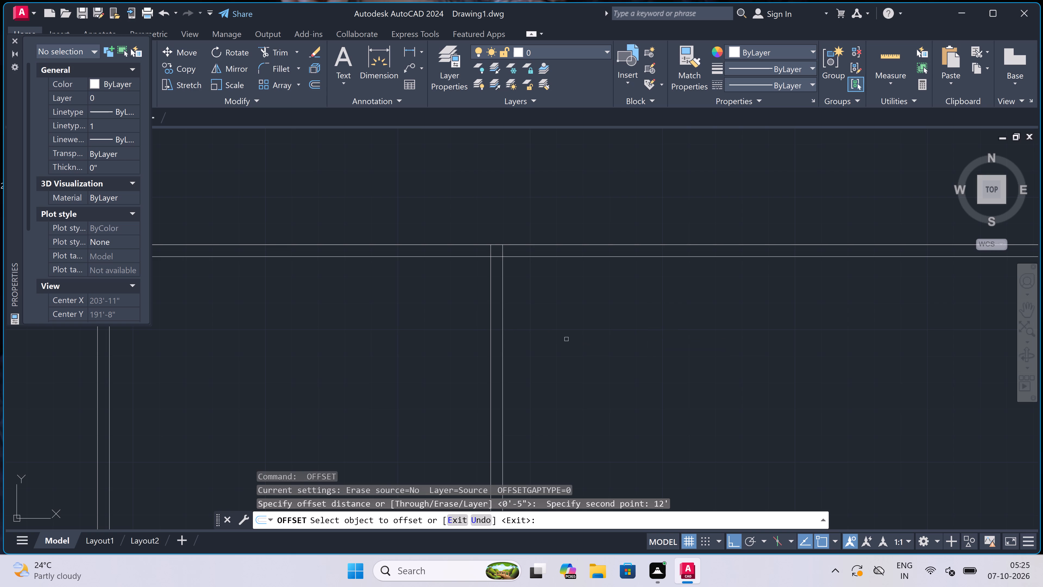
{"action": "left_click_drag", "start_coordinate": [502, 329], "coordinate": [510, 331]}
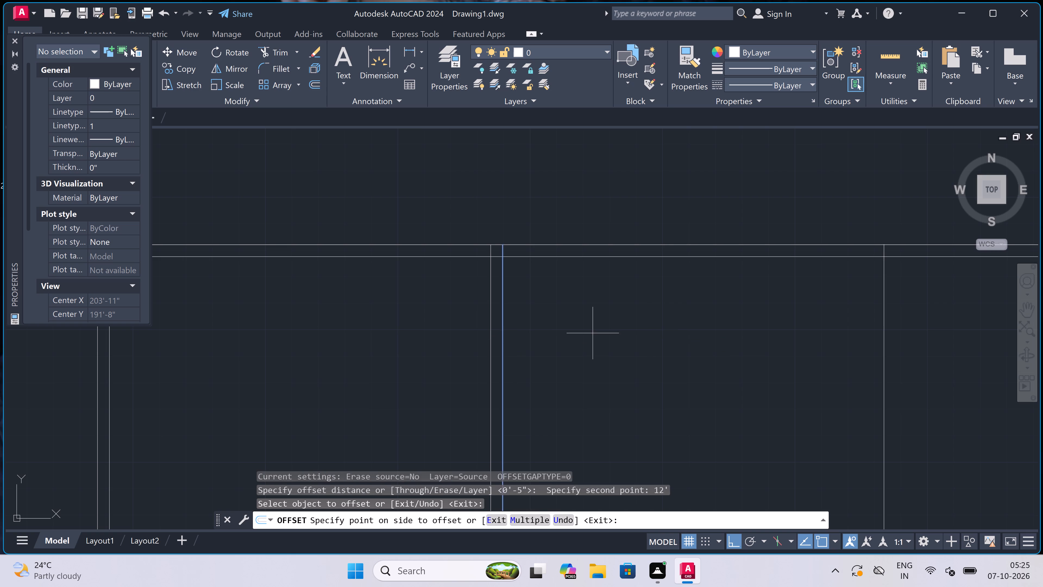
{"action": "left_click", "coordinate": [593, 333]}
{"action": "scroll", "coordinate": [445, 331], "scroll_direction": "down", "scroll_amount": 3}
{"action": "scroll", "coordinate": [572, 333], "scroll_direction": "up", "scroll_amount": 2}
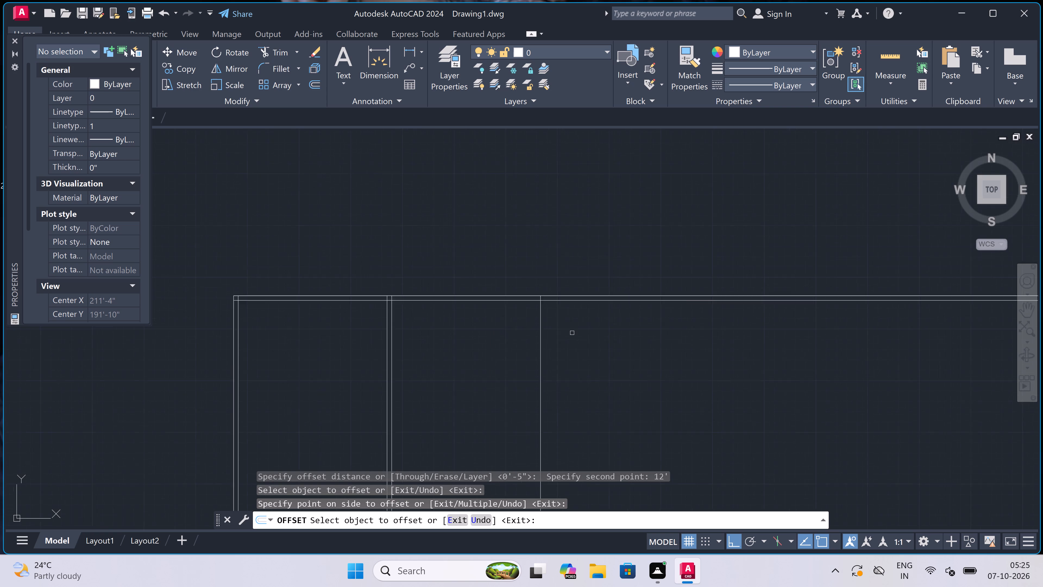
{"action": "key", "text": "Escape"}
Offset the second room's right boundary line 4.5" to the right to give the second partition wall its thickness.
{"action": "key", "text": "space"}
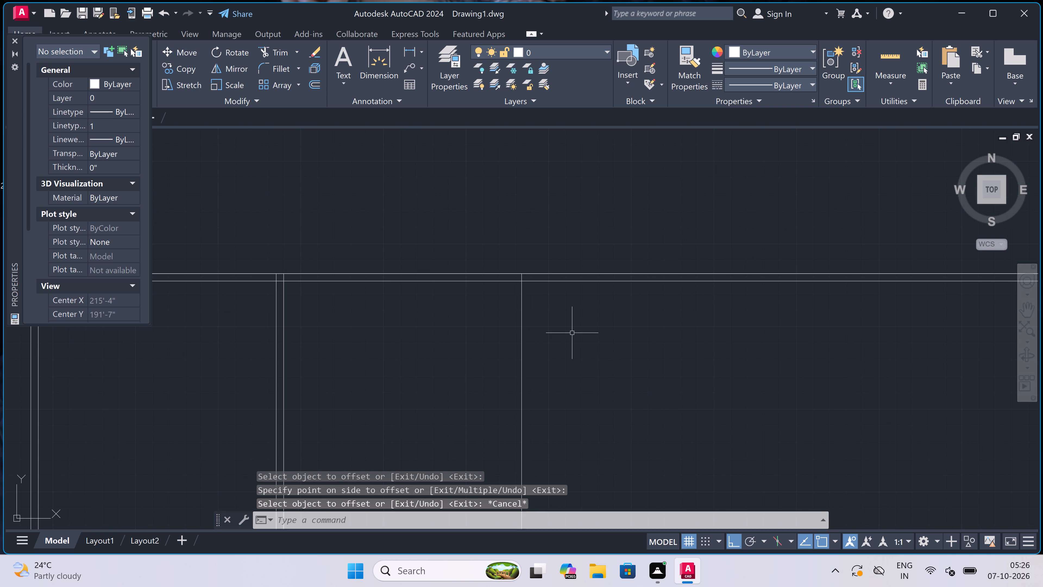
{"action": "left_click", "coordinate": [524, 342]}
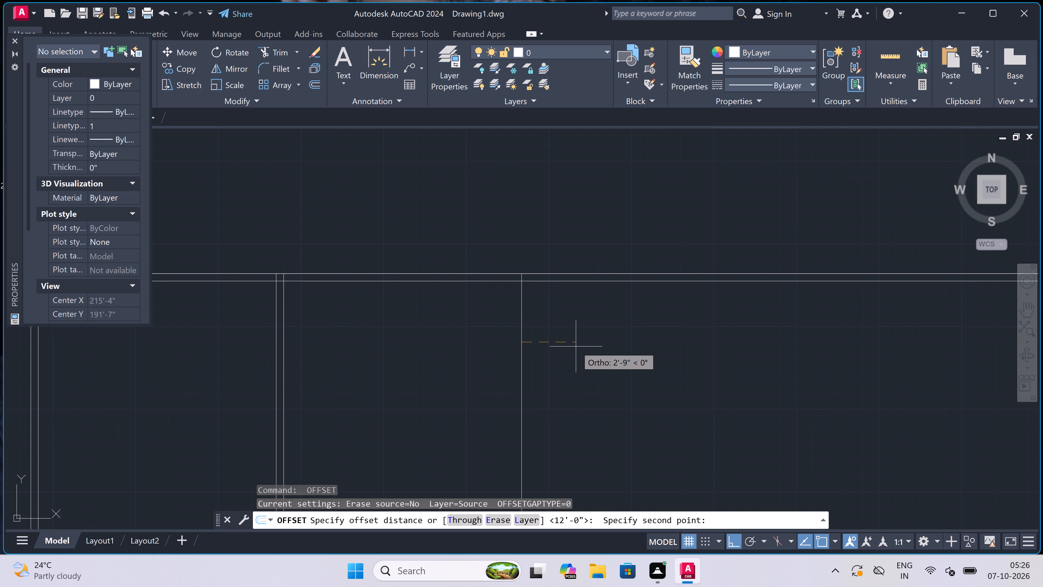
{"action": "type", "text": "4.5"}
{"action": "type", "text": "\""}
{"action": "key", "text": "space"}
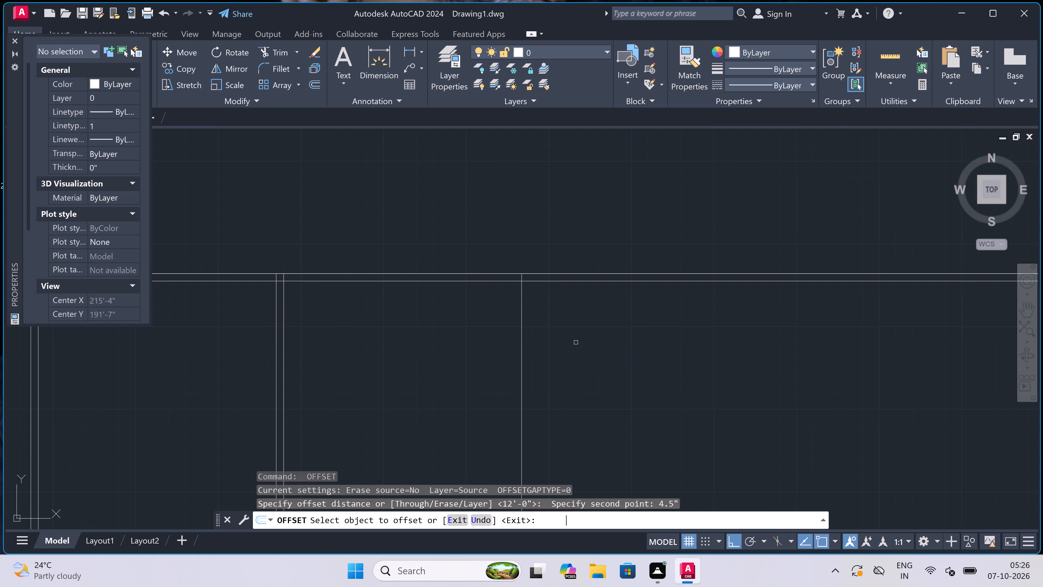
{"action": "left_click", "coordinate": [523, 322]}
{"action": "left_click", "coordinate": [623, 326]}
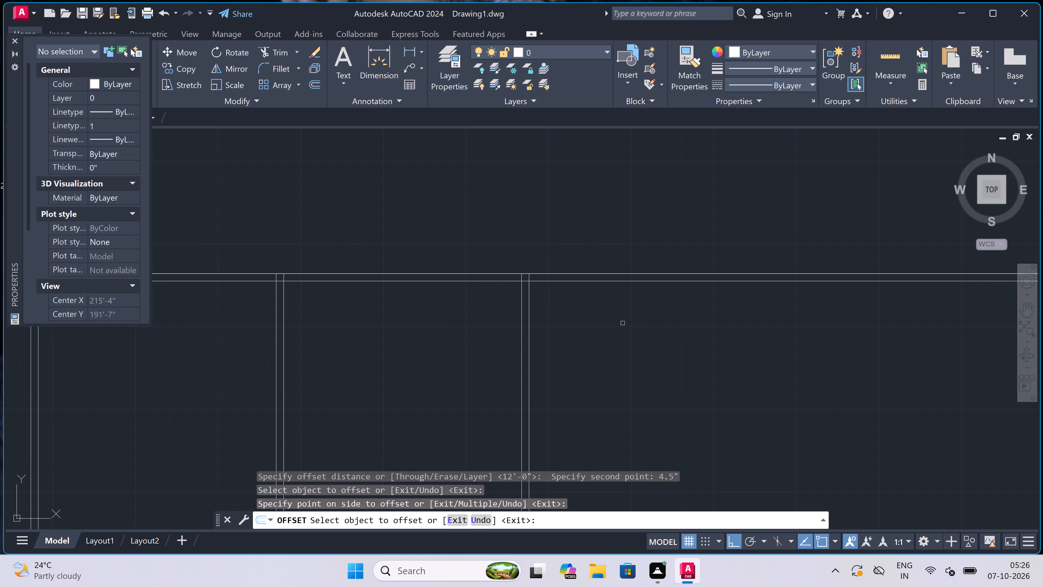
{"action": "key", "text": "Escape"}
Offset the right line of the second partition wall 12' to the right to mark the third room's width.
{"action": "key", "text": "space"}
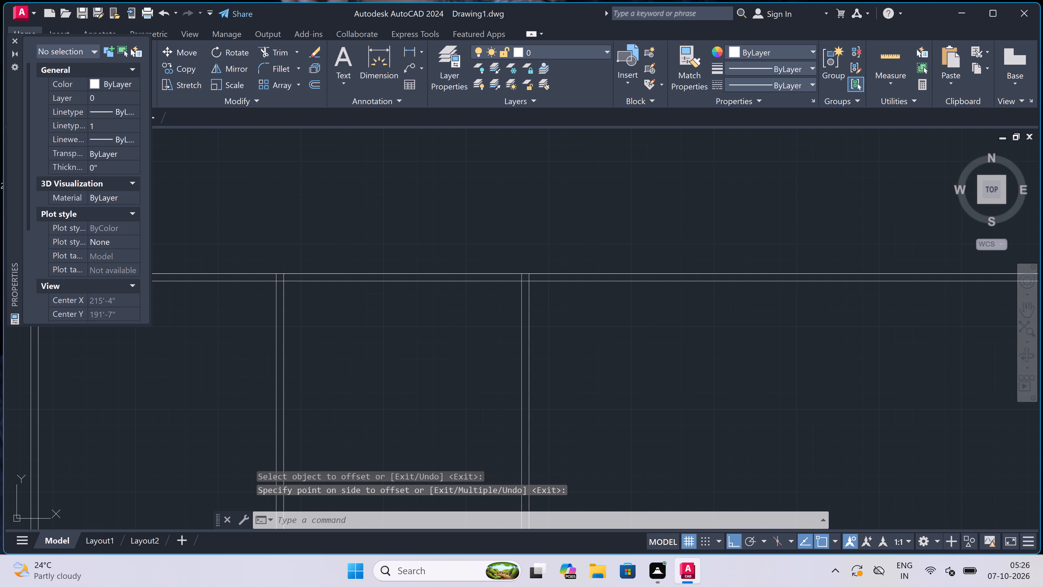
{"action": "left_click", "coordinate": [529, 335]}
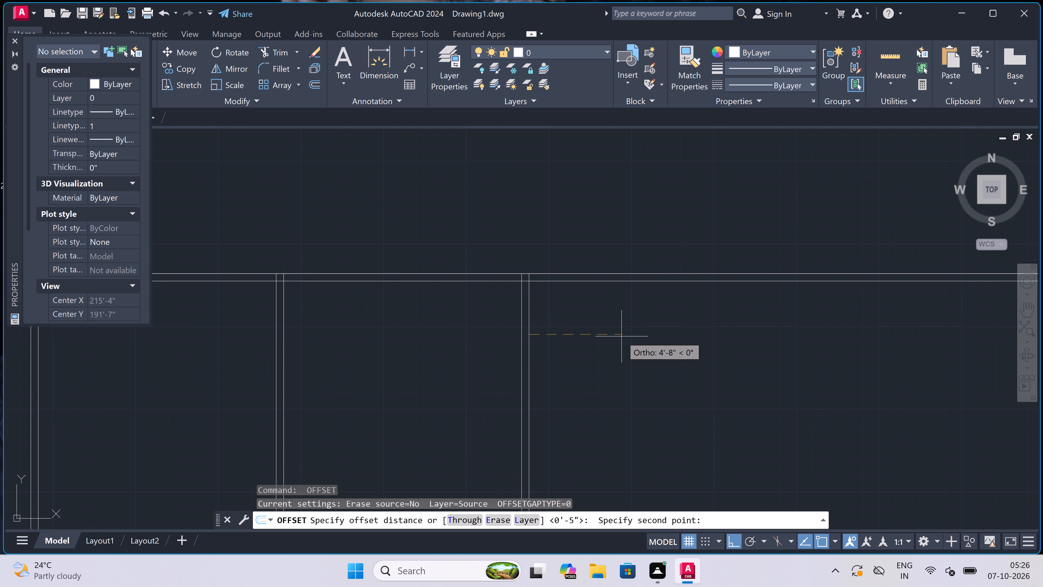
{"action": "type", "text": "12"}
{"action": "type", "text": "'"}
{"action": "key", "text": "space"}
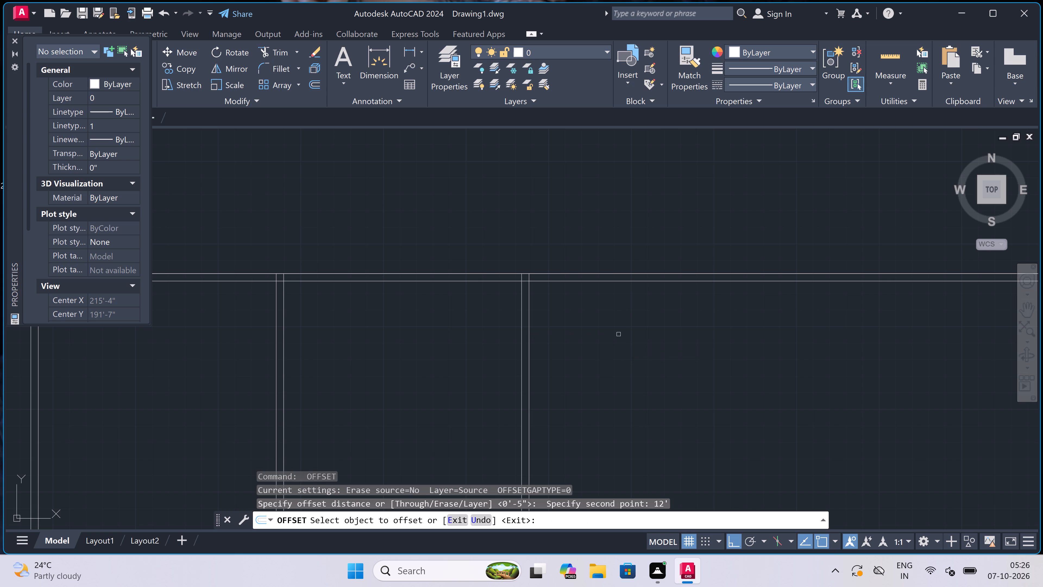
{"action": "left_click", "coordinate": [529, 324]}
{"action": "left_click", "coordinate": [565, 321]}
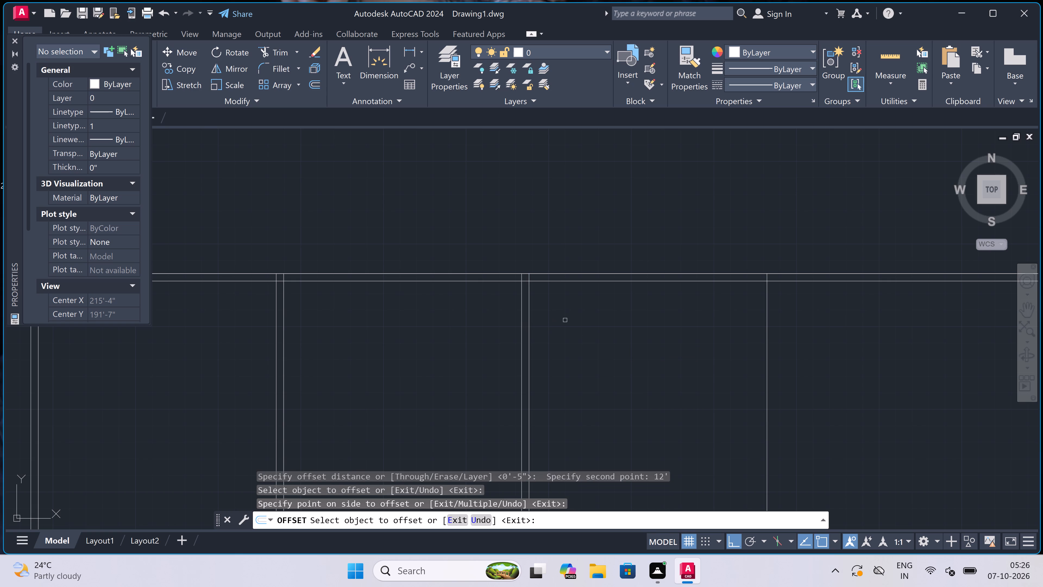
{"action": "key", "text": "Escape"}
Offset the third room's right boundary line 4.5" to the right to give the third partition wall its thickness.
{"action": "key", "text": "space"}
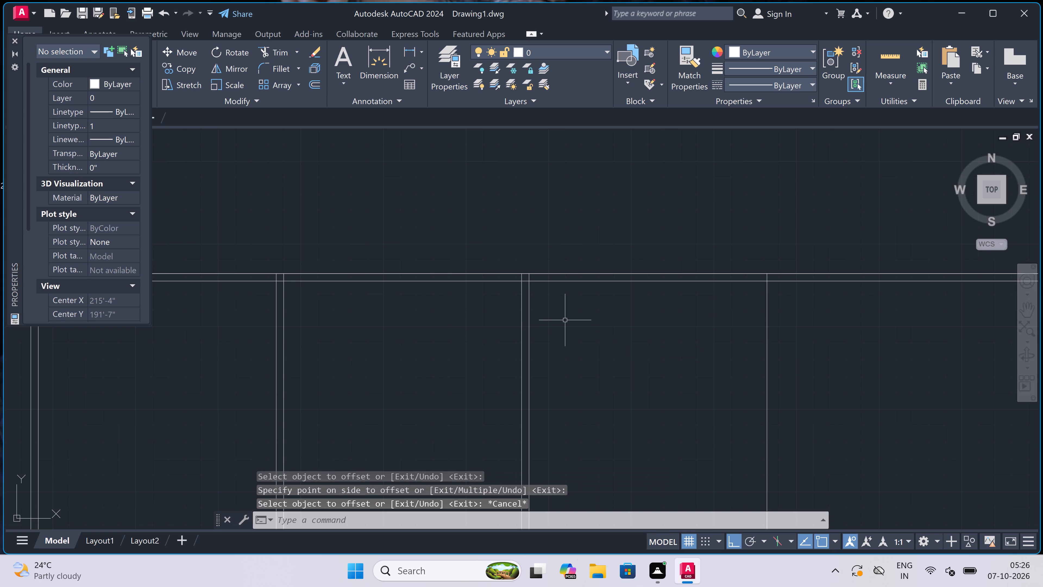
{"action": "scroll", "coordinate": [565, 319], "scroll_direction": "down", "scroll_amount": 2}
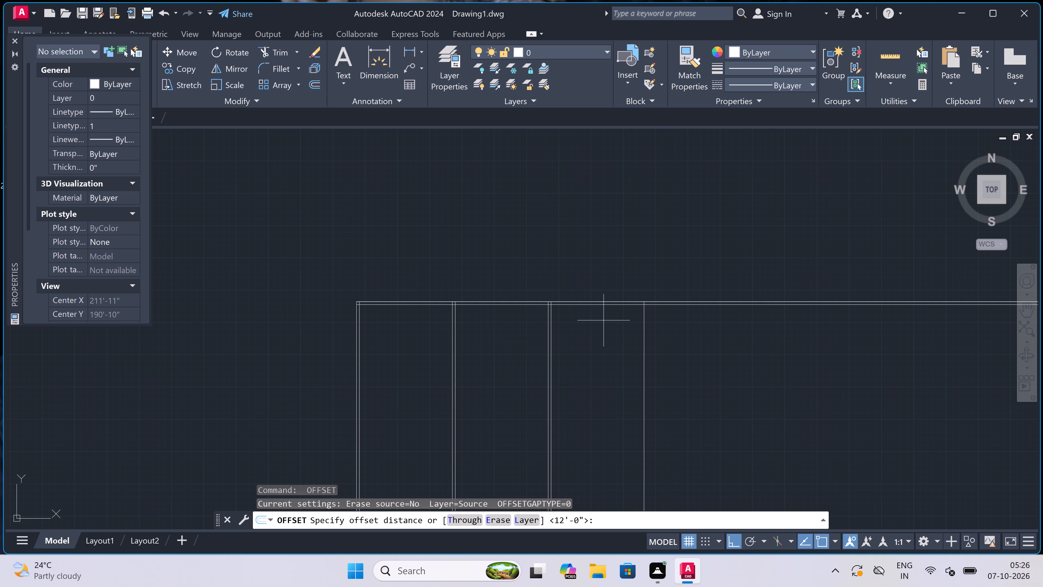
{"action": "scroll", "coordinate": [725, 334], "scroll_direction": "up", "scroll_amount": 1}
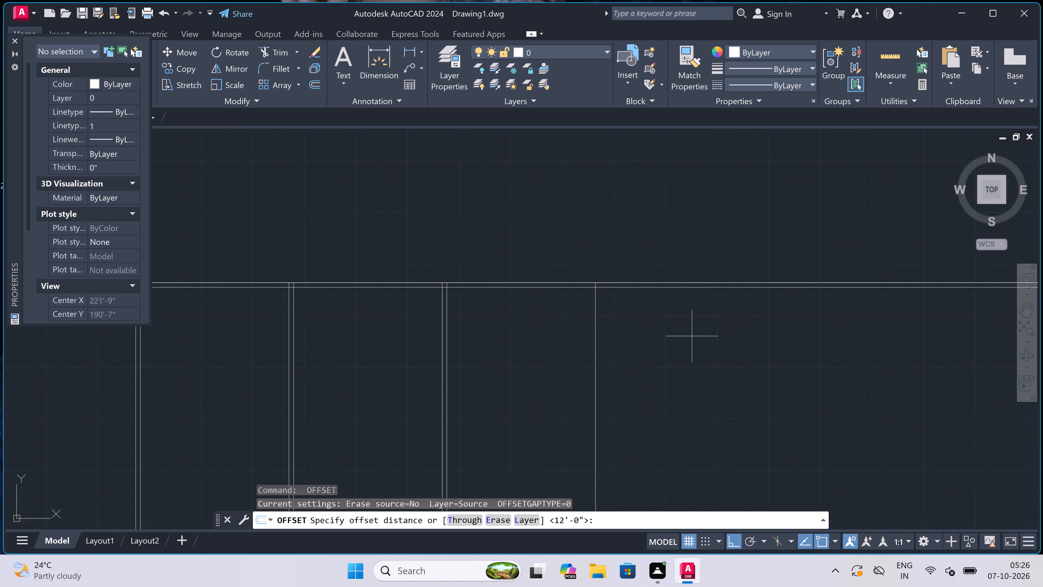
{"action": "left_click", "coordinate": [599, 335]}
{"action": "scroll", "coordinate": [626, 337], "scroll_direction": "up", "scroll_amount": 2}
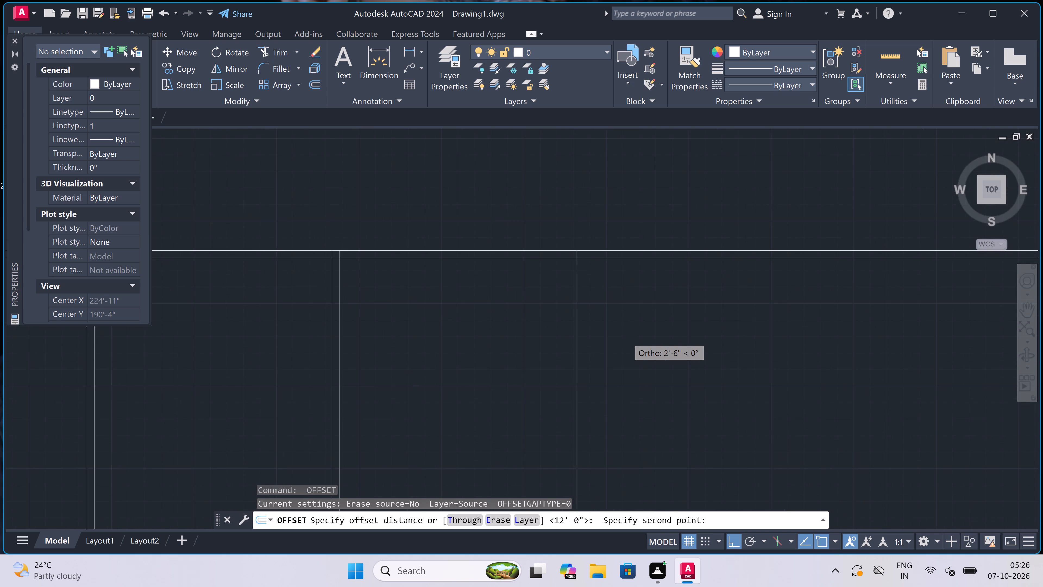
{"action": "type", "text": "4.5"}
{"action": "type", "text": "\""}
{"action": "key", "text": "space"}
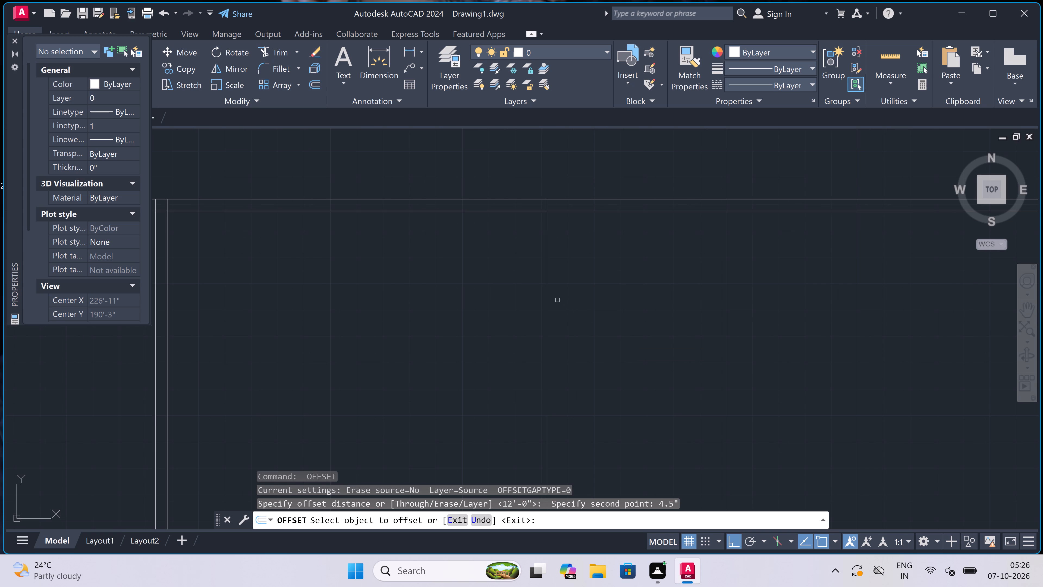
{"action": "left_click", "coordinate": [548, 282]}
{"action": "left_click", "coordinate": [582, 282]}
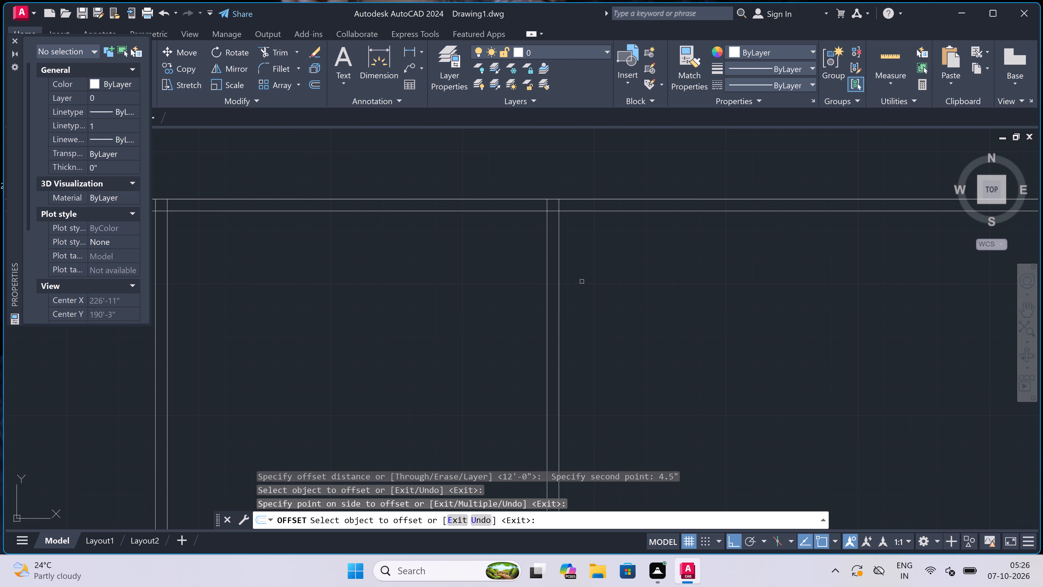
{"action": "key", "text": "Escape"}
Offset the right line of the third partition wall 12' to the right to mark the fourth room's width.
{"action": "key", "text": "space"}
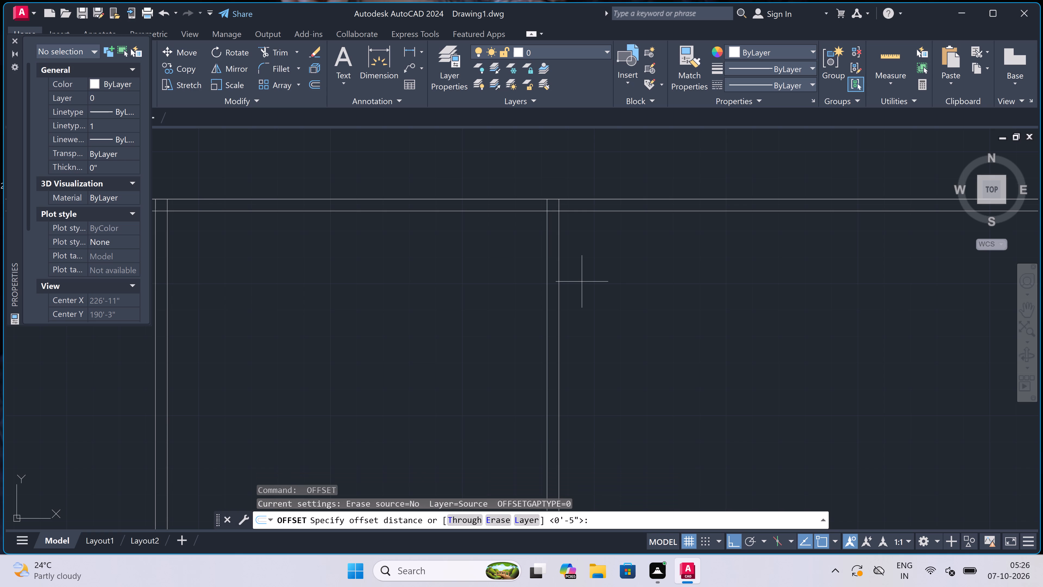
{"action": "left_click", "coordinate": [559, 287]}
{"action": "type", "text": "12"}
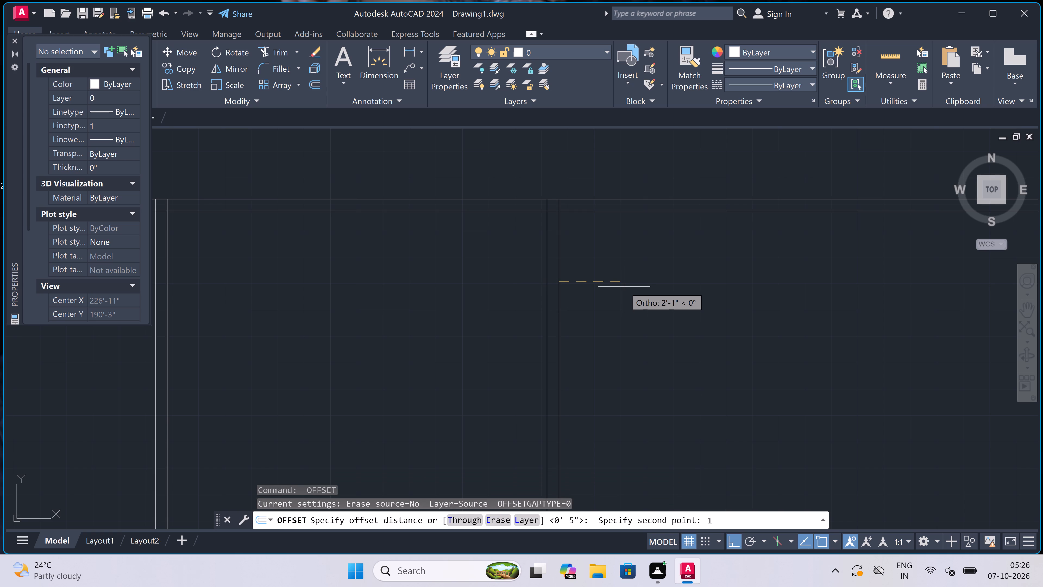
{"action": "type", "text": "'"}
{"action": "key", "text": "space"}
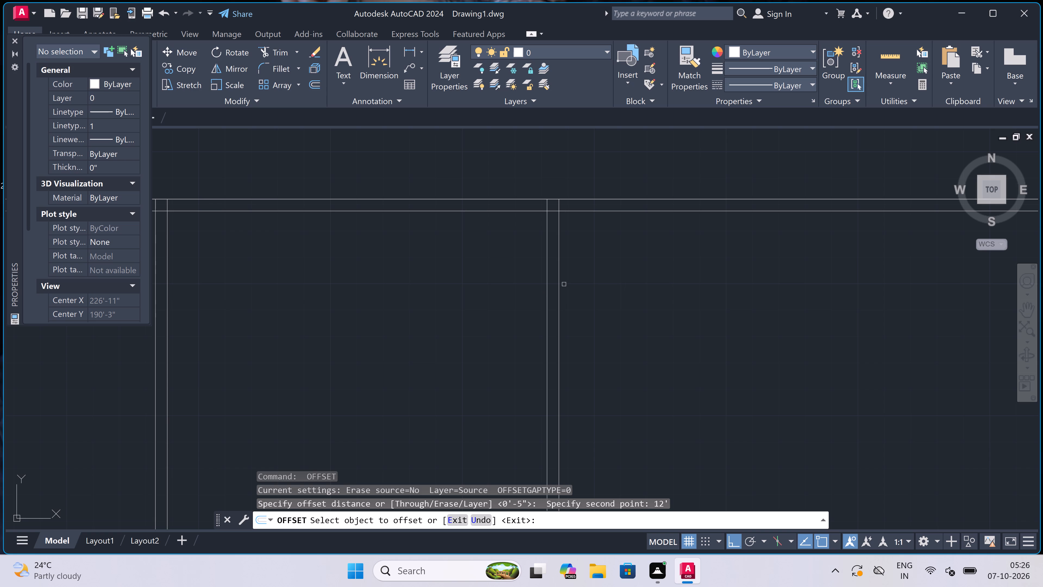
{"action": "left_click", "coordinate": [560, 280]}
{"action": "left_click", "coordinate": [614, 286]}
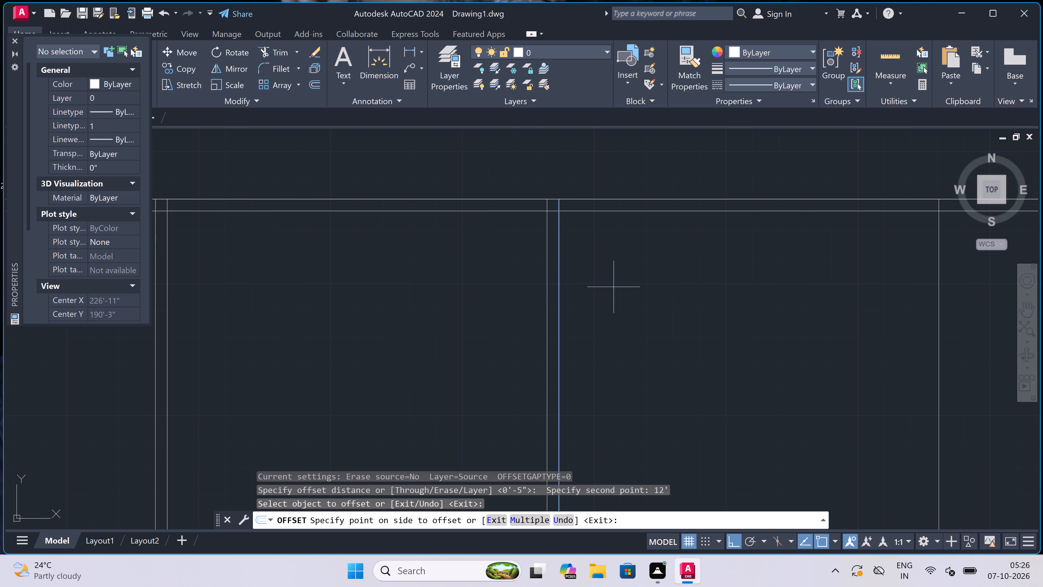
{"action": "scroll", "coordinate": [614, 286], "scroll_direction": "down", "scroll_amount": 4}
{"action": "scroll", "coordinate": [662, 282], "scroll_direction": "up", "scroll_amount": 2}
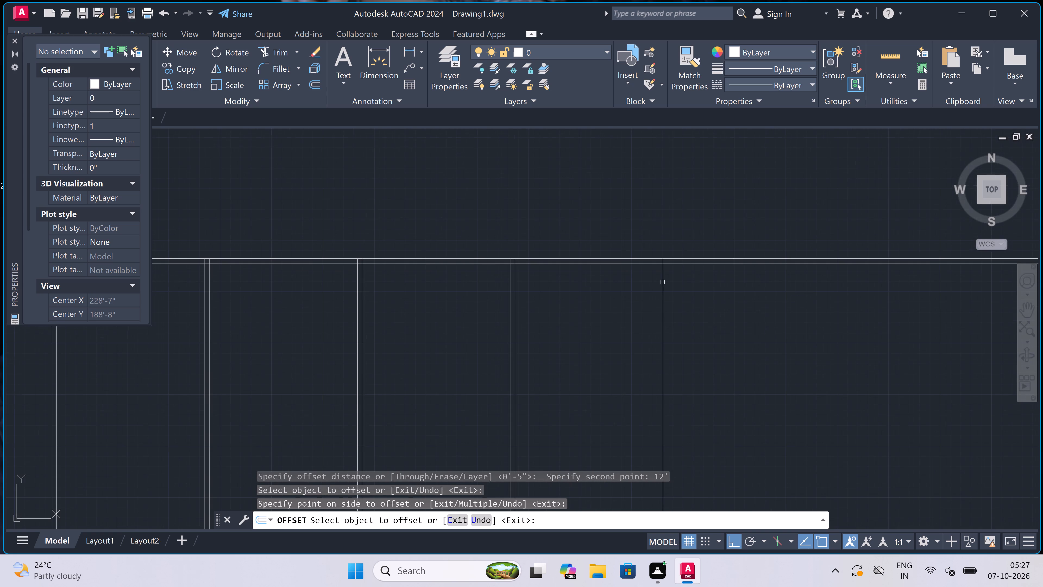
{"action": "key", "text": "Escape"}
Offset the fourth room's right boundary line 4.5" to the right to form the plan's right outer wall.
{"action": "key", "text": "space"}
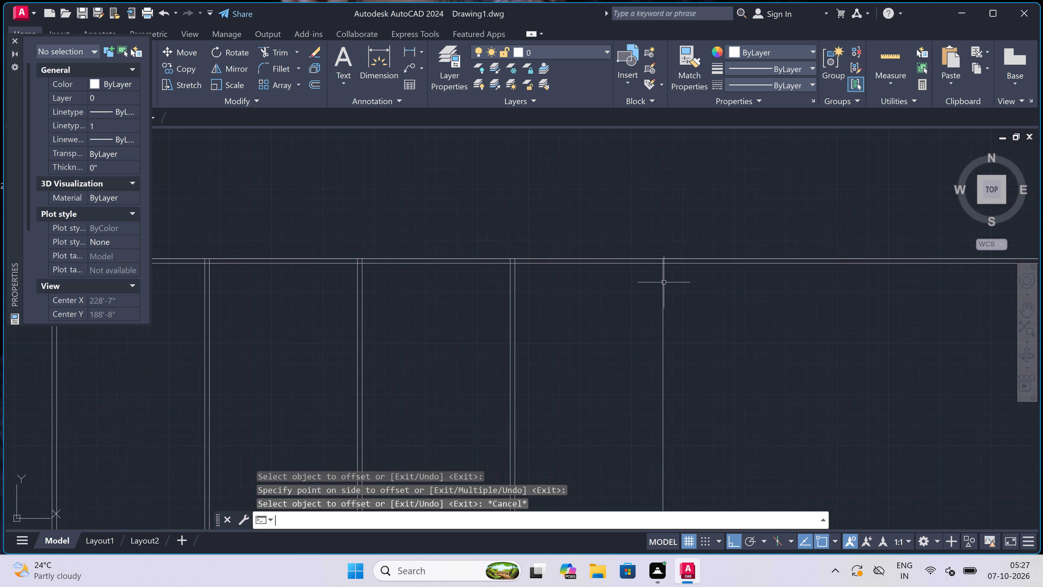
{"action": "left_click", "coordinate": [664, 282]}
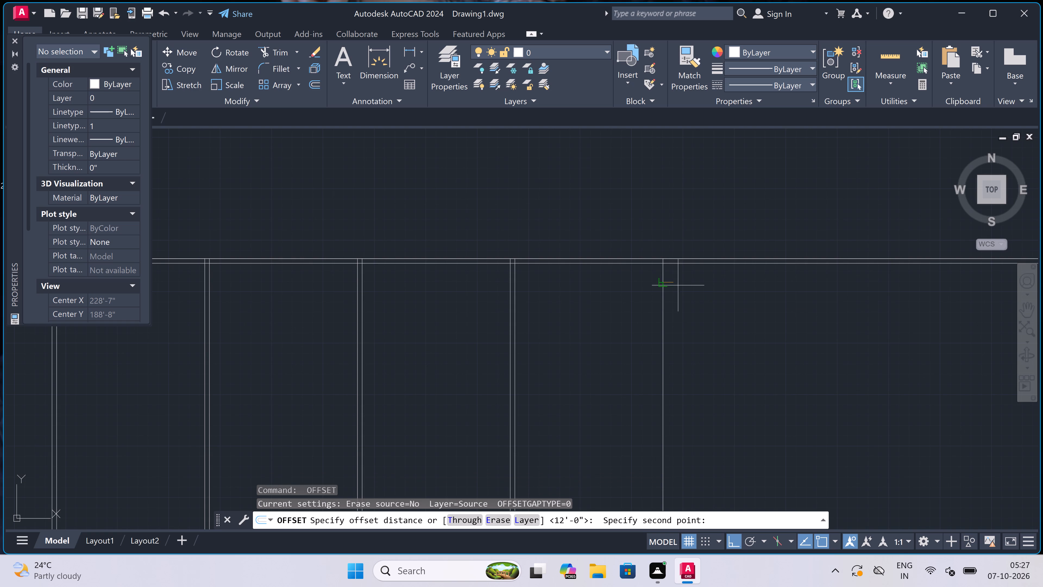
{"action": "type", "text": "4.5"}
{"action": "type", "text": "\""}
{"action": "key", "text": "space"}
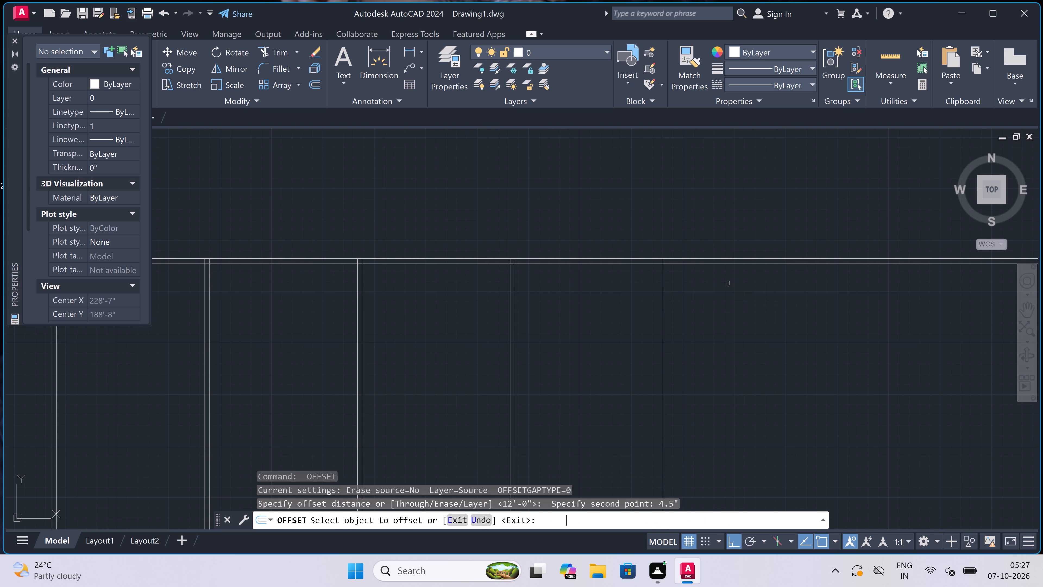
{"action": "scroll", "coordinate": [728, 283], "scroll_direction": "up", "scroll_amount": 1}
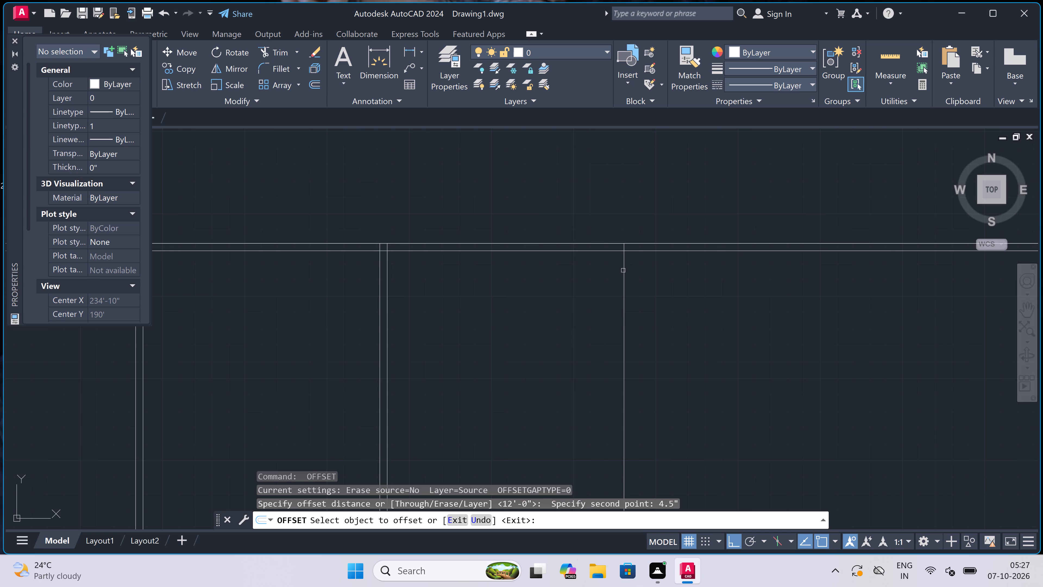
{"action": "left_click_drag", "start_coordinate": [623, 270], "coordinate": [627, 270]}
{"action": "left_click", "coordinate": [680, 269]}
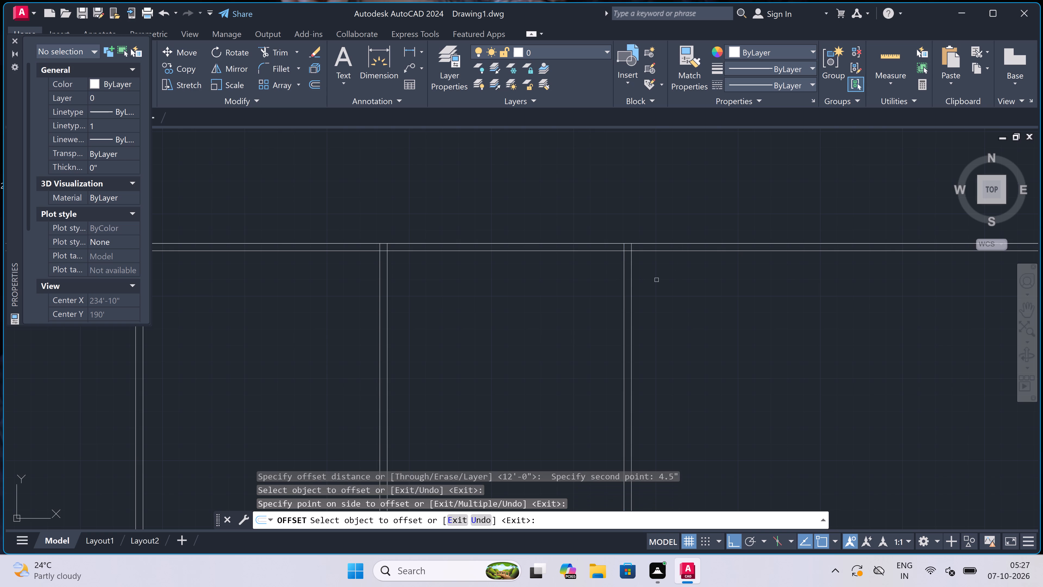
{"action": "key", "text": "Escape"}
Trim the inner wall lines that cross into the outer wall at the plan's upper-right corner.
{"action": "type", "text": "tr"}
{"action": "key", "text": "space"}
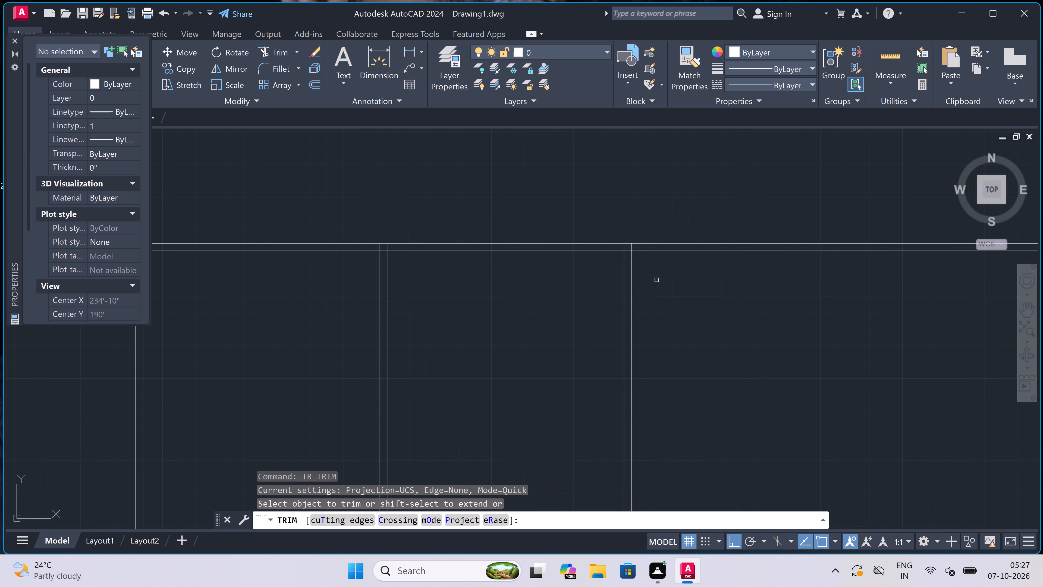
{"action": "left_click", "coordinate": [654, 236]}
{"action": "scroll", "coordinate": [654, 236], "scroll_direction": "down", "scroll_amount": 3}
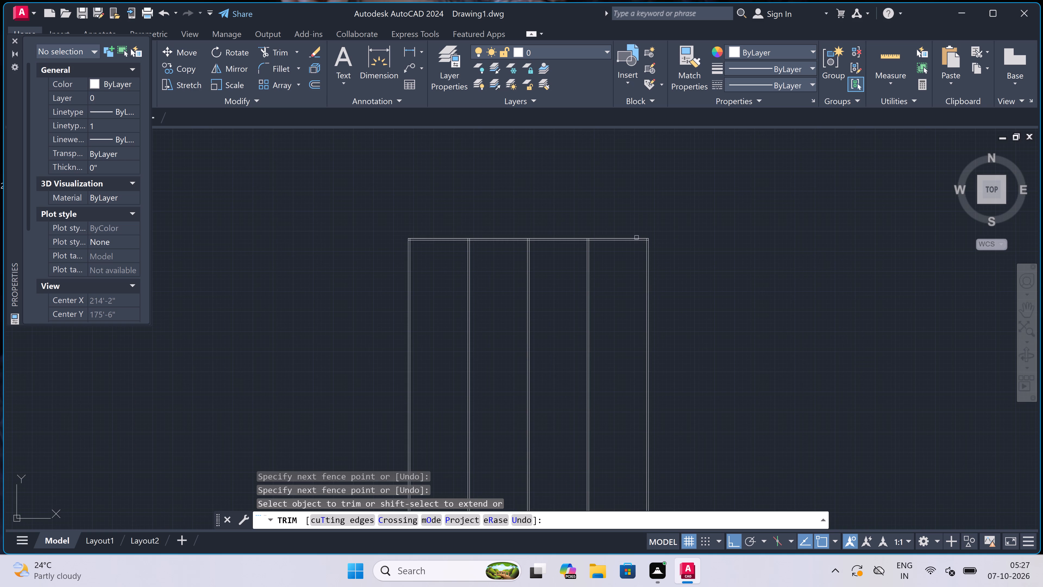
{"action": "scroll", "coordinate": [647, 238], "scroll_direction": "up", "scroll_amount": 7}
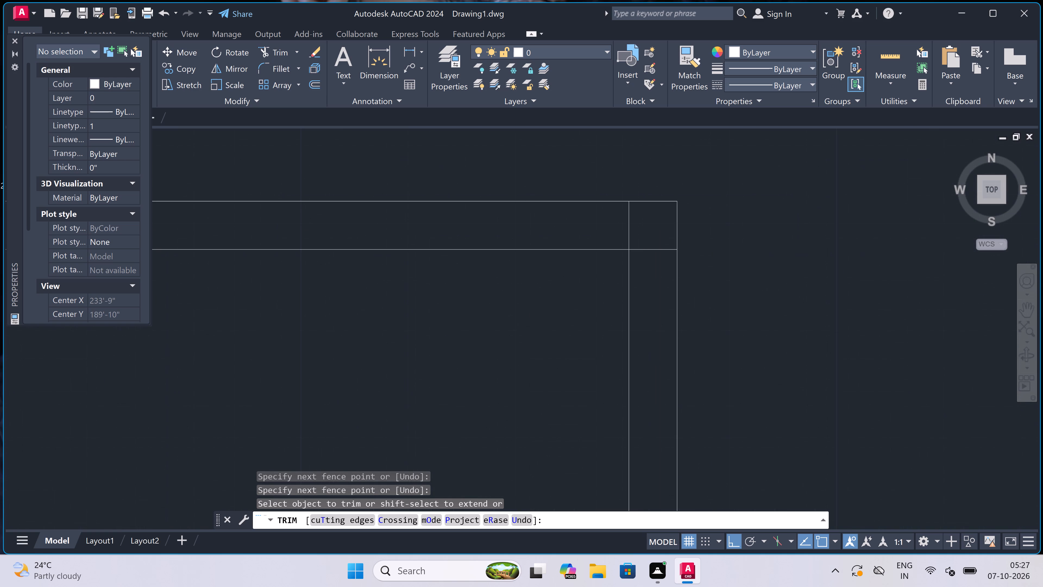
{"action": "left_click", "coordinate": [649, 248]}
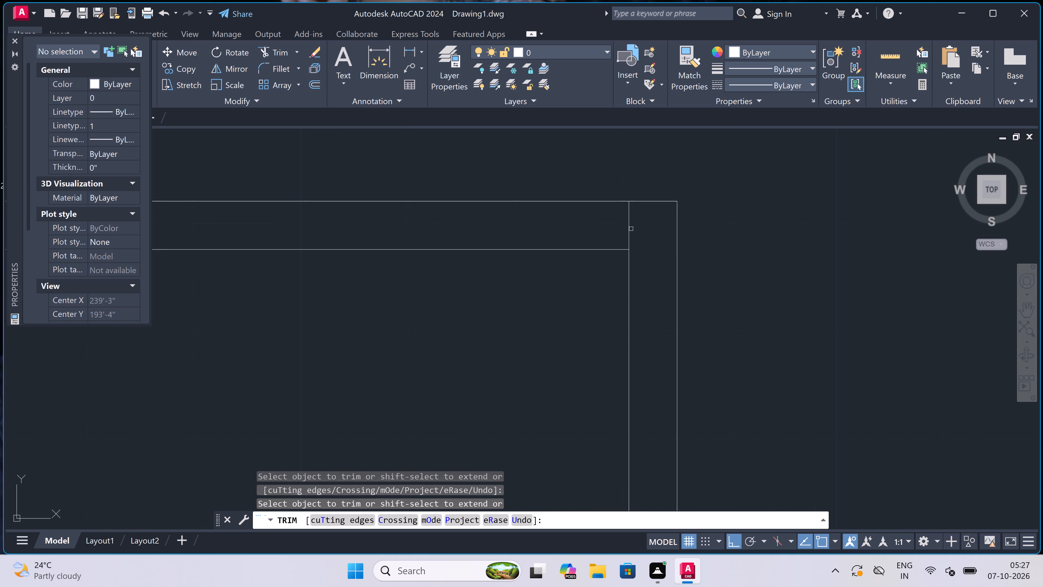
{"action": "left_click", "coordinate": [629, 227]}
Trim the third partition wall's junction with the top wall, removing the partition line ends and the inner line between them.
{"action": "scroll", "coordinate": [629, 227], "scroll_direction": "down", "scroll_amount": 5}
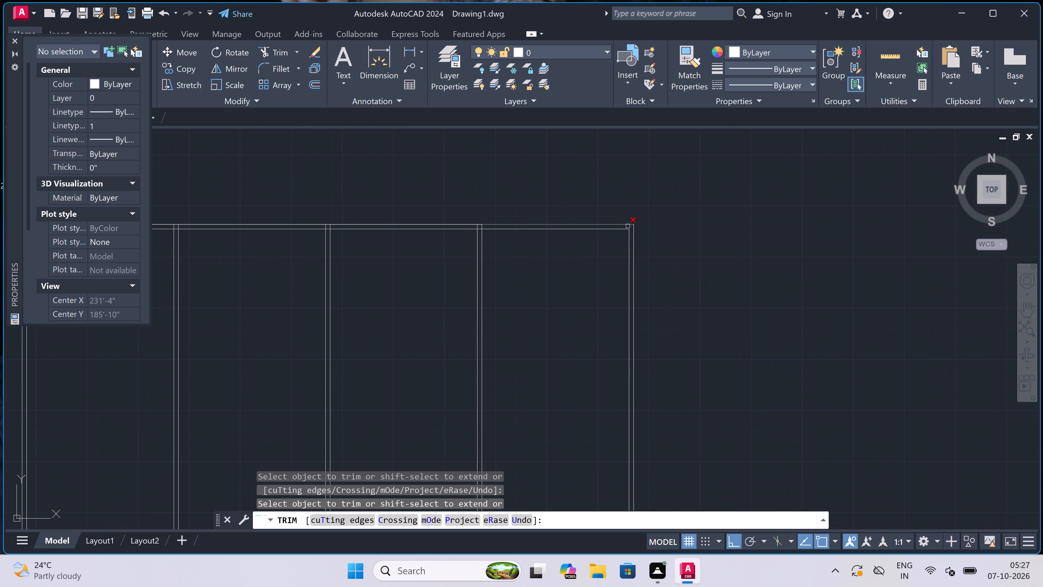
{"action": "scroll", "coordinate": [551, 216], "scroll_direction": "up", "scroll_amount": 3}
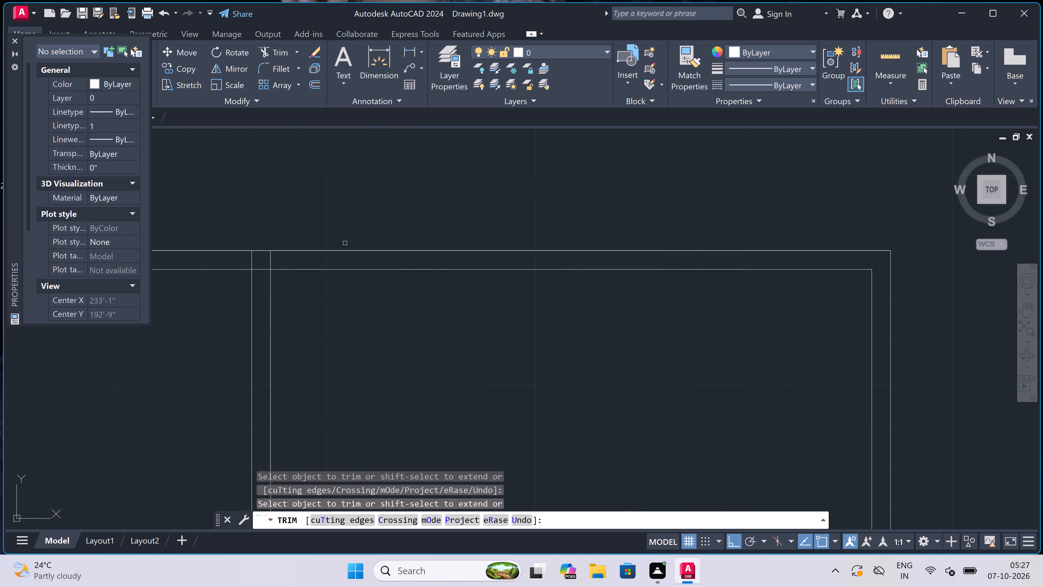
{"action": "scroll", "coordinate": [255, 250], "scroll_direction": "up", "scroll_amount": 3}
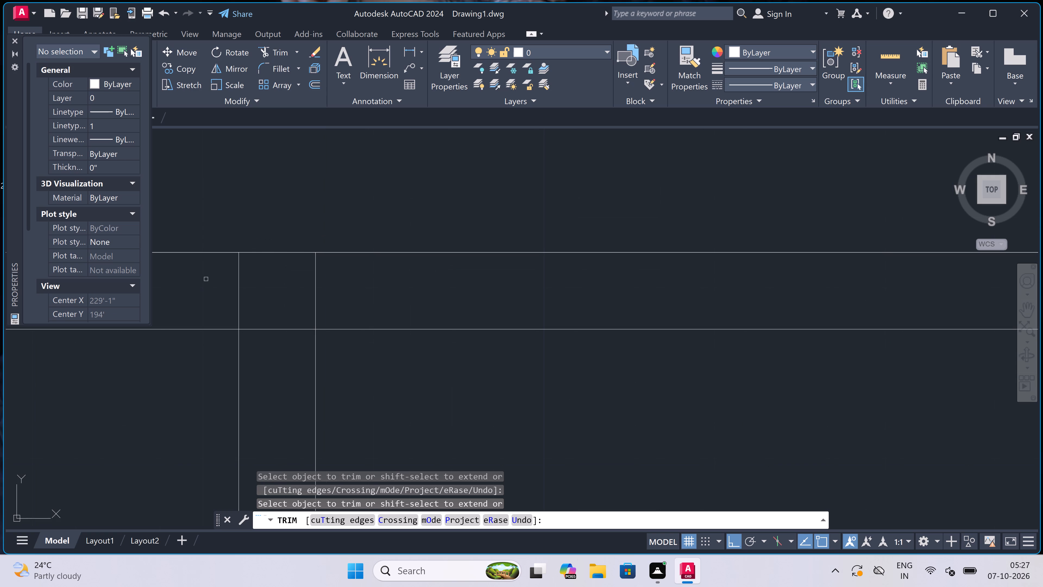
{"action": "left_click", "coordinate": [204, 278]}
{"action": "left_click", "coordinate": [323, 292]}
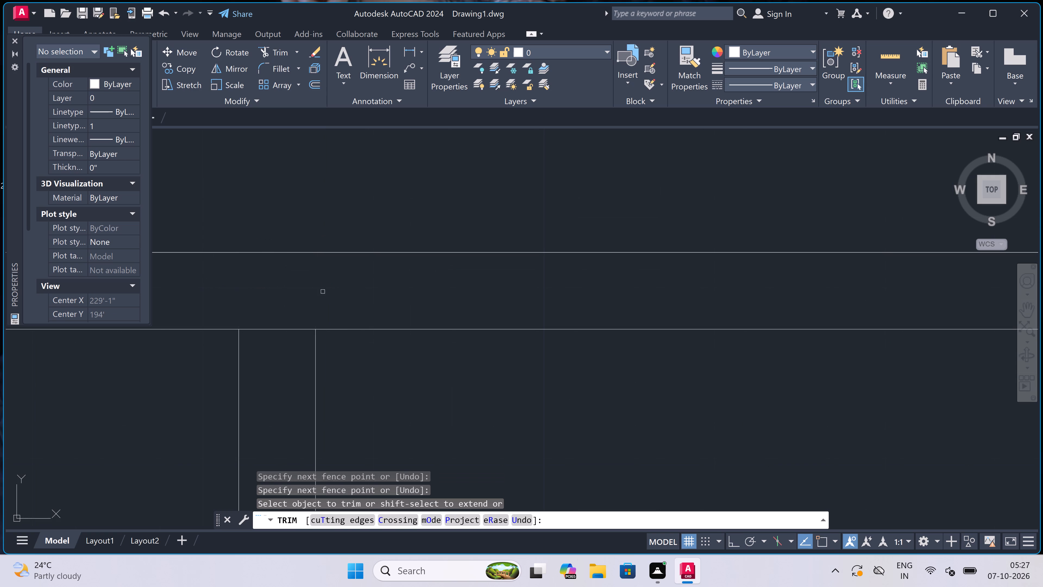
{"action": "left_click", "coordinate": [297, 305]}
{"action": "left_click", "coordinate": [291, 365]}
Trim the second partition wall's junction with the top wall, removing the partition line ends and the inner line between them.
{"action": "scroll", "coordinate": [320, 332], "scroll_direction": "down", "scroll_amount": 6}
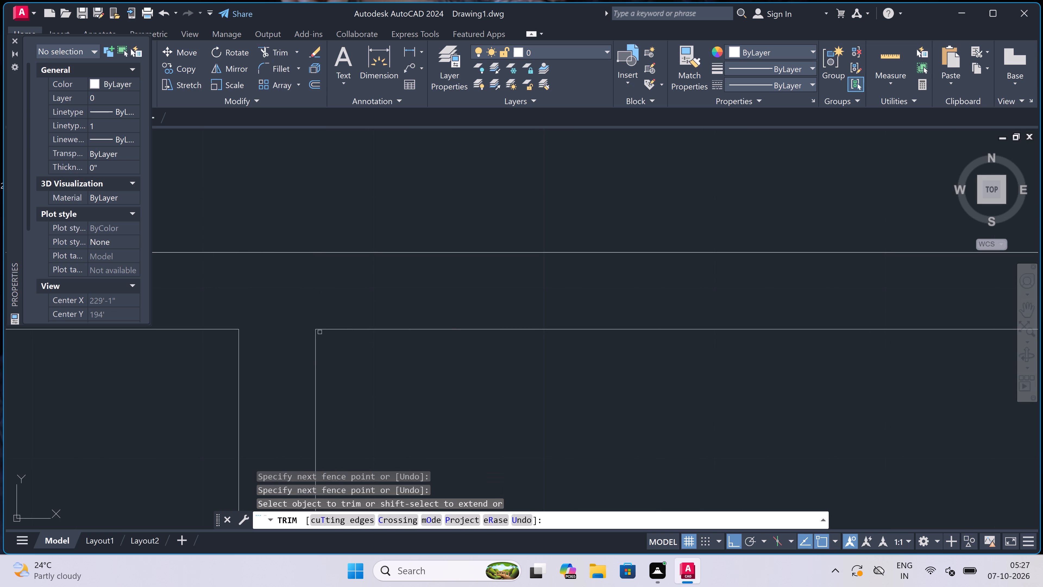
{"action": "scroll", "coordinate": [320, 332], "scroll_direction": "down", "scroll_amount": 7}
{"action": "scroll", "coordinate": [301, 333], "scroll_direction": "up", "scroll_amount": 3}
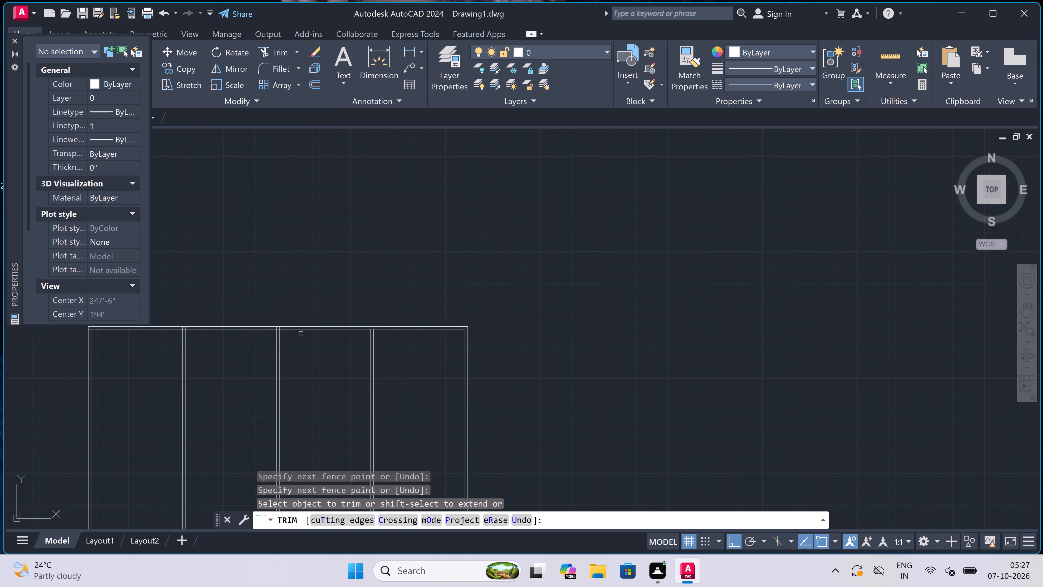
{"action": "scroll", "coordinate": [262, 329], "scroll_direction": "up", "scroll_amount": 4}
{"action": "scroll", "coordinate": [367, 319], "scroll_direction": "up", "scroll_amount": 3}
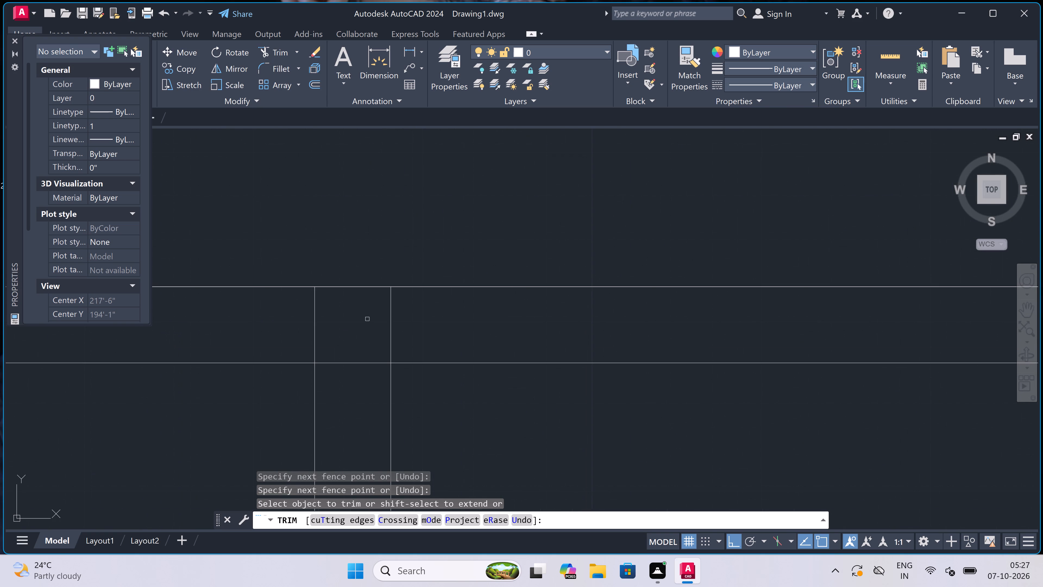
{"action": "left_click", "coordinate": [303, 321]}
{"action": "left_click", "coordinate": [422, 324]}
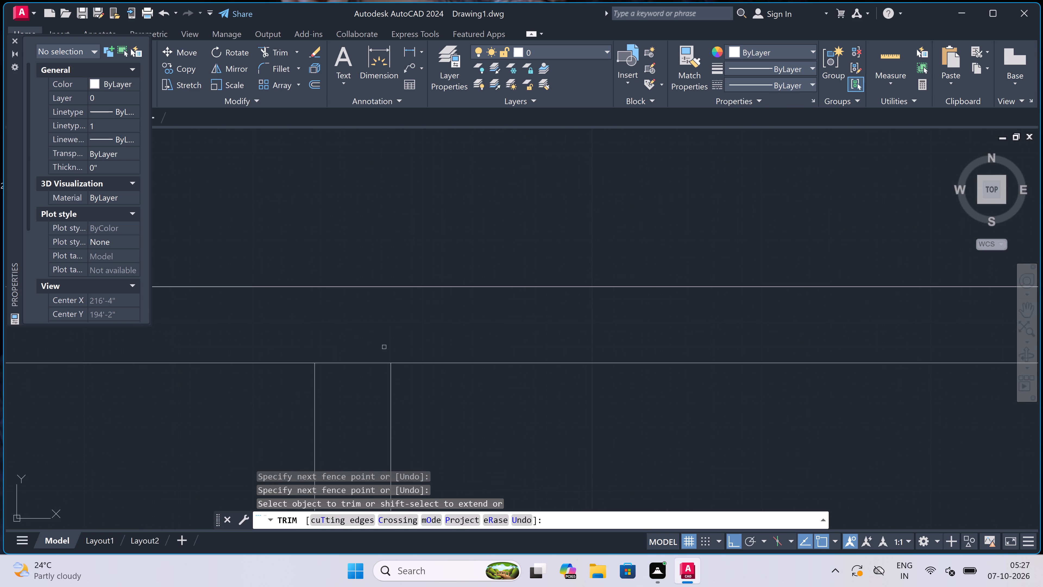
{"action": "left_click", "coordinate": [375, 352]}
{"action": "left_click", "coordinate": [360, 379]}
Trim the first partition wall's junction with the top wall, removing the partition line ends and the inner line between them.
{"action": "scroll", "coordinate": [441, 333], "scroll_direction": "down", "scroll_amount": 4}
{"action": "scroll", "coordinate": [476, 324], "scroll_direction": "down", "scroll_amount": 5}
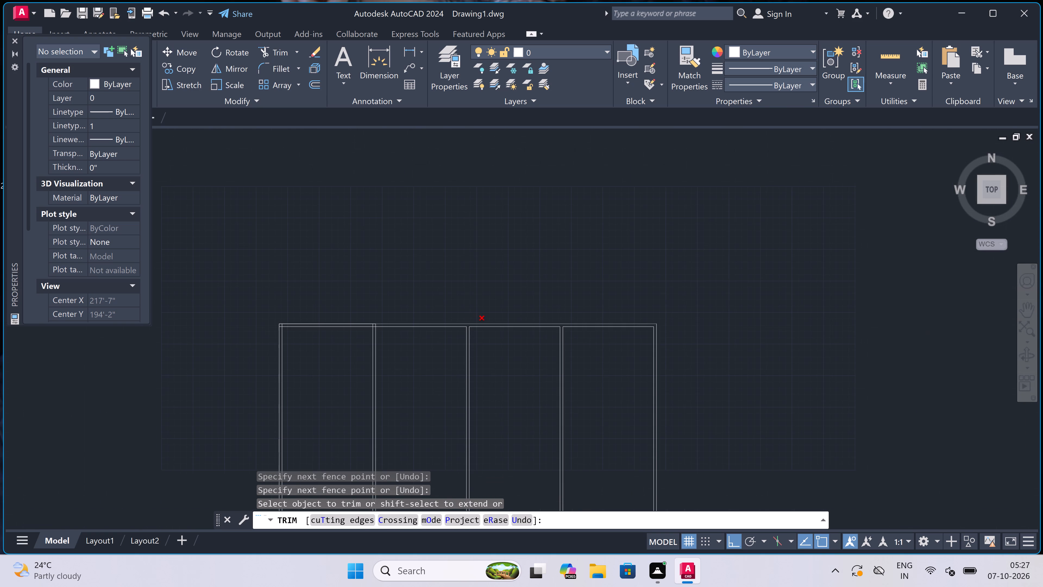
{"action": "scroll", "coordinate": [379, 320], "scroll_direction": "up", "scroll_amount": 4}
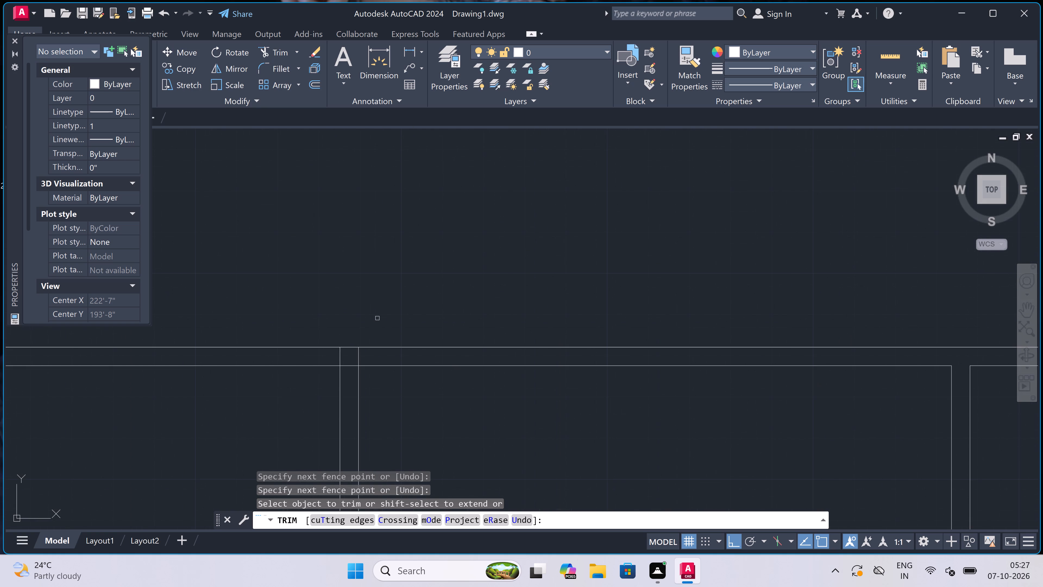
{"action": "scroll", "coordinate": [347, 356], "scroll_direction": "up", "scroll_amount": 3}
{"action": "left_click_drag", "start_coordinate": [286, 353], "coordinate": [290, 353]}
{"action": "left_click", "coordinate": [421, 351]}
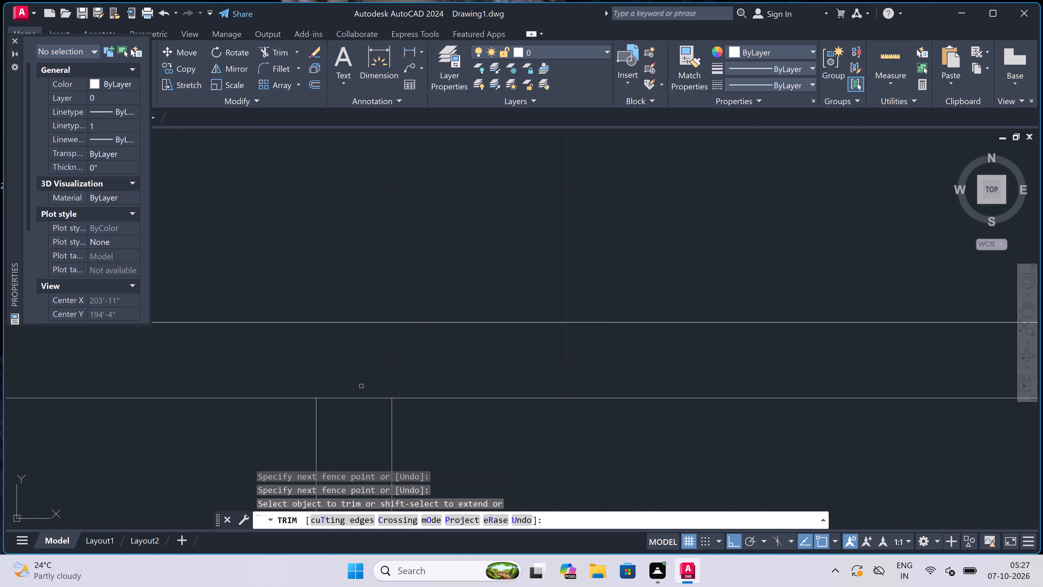
{"action": "left_click", "coordinate": [361, 386]}
{"action": "left_click_drag", "start_coordinate": [352, 409], "coordinate": [353, 407]}
Trim the inner wall lines that cross into the outer wall at the plan's upper-left corner.
{"action": "scroll", "coordinate": [379, 370], "scroll_direction": "down", "scroll_amount": 5}
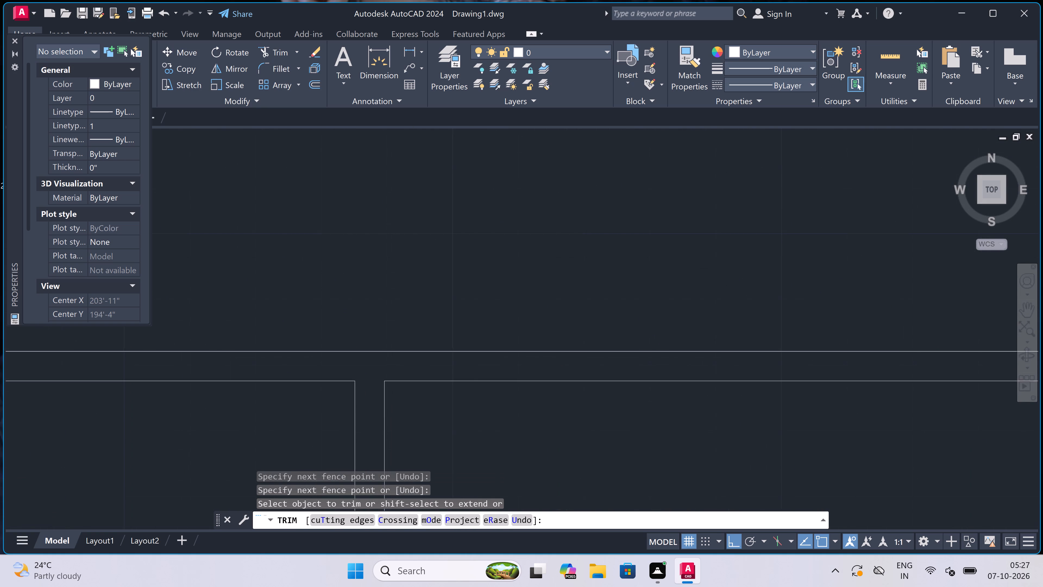
{"action": "scroll", "coordinate": [112, 372], "scroll_direction": "up", "scroll_amount": 3}
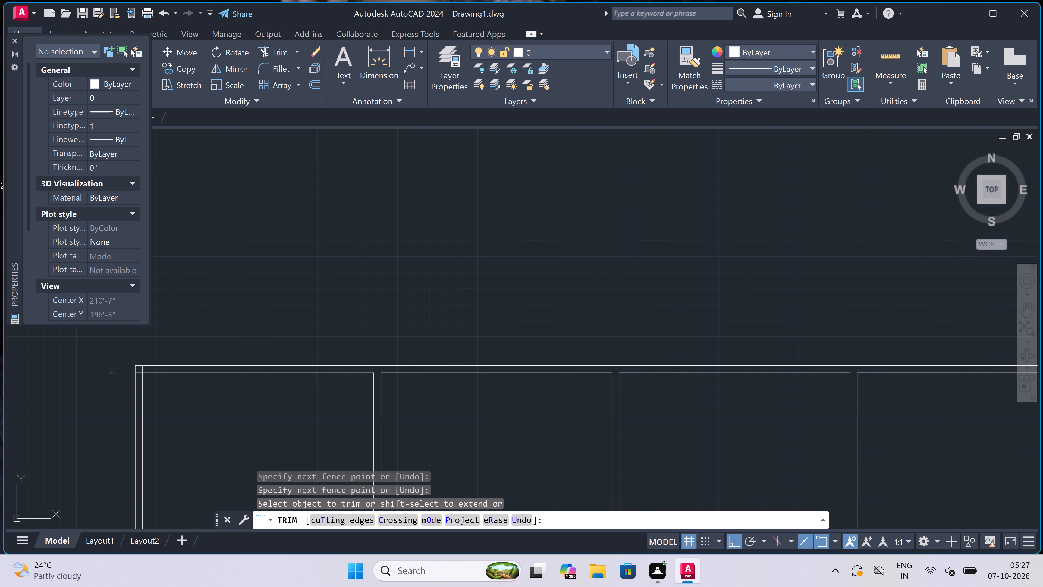
{"action": "scroll", "coordinate": [270, 364], "scroll_direction": "up", "scroll_amount": 2}
{"action": "scroll", "coordinate": [129, 374], "scroll_direction": "up", "scroll_amount": 2}
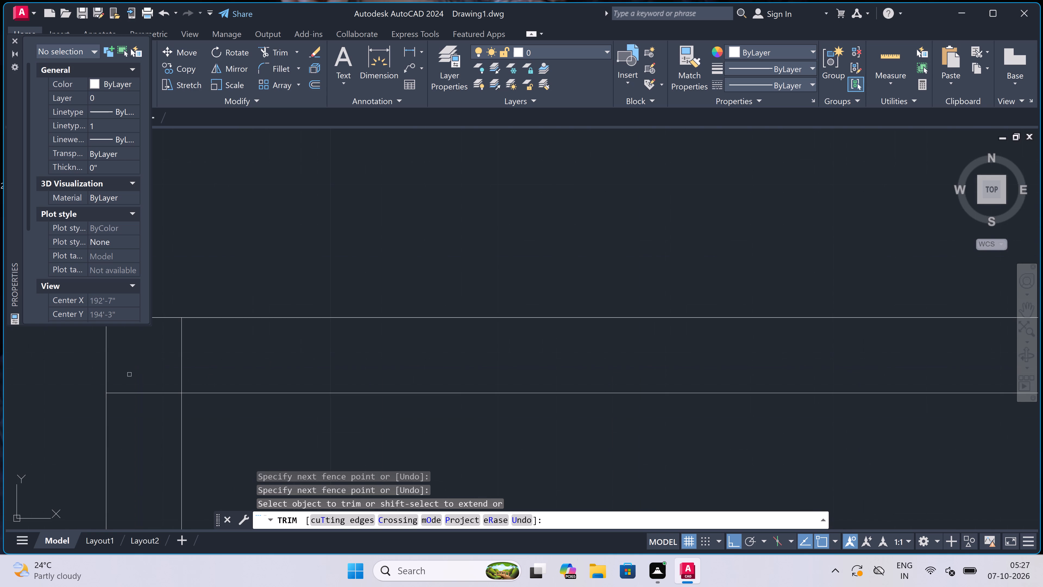
{"action": "left_click", "coordinate": [129, 375]}
{"action": "left_click", "coordinate": [122, 477]}
{"action": "left_click", "coordinate": [168, 381]}
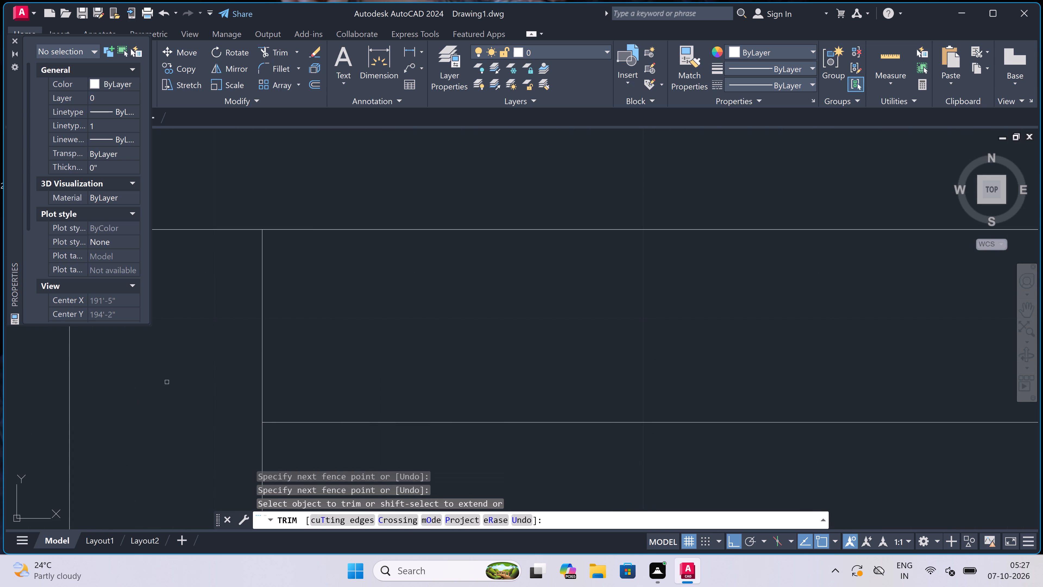
{"action": "left_click", "coordinate": [405, 319]}
{"action": "scroll", "coordinate": [406, 319], "scroll_direction": "down", "scroll_amount": 10}
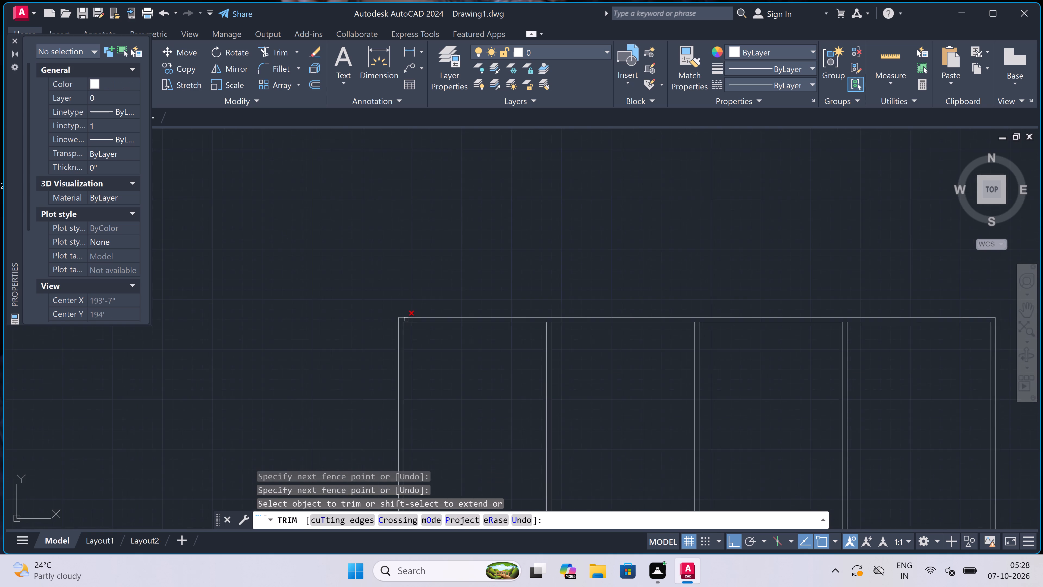
{"action": "scroll", "coordinate": [425, 332], "scroll_direction": "up", "scroll_amount": 2}
{"action": "key", "text": "Escape"}
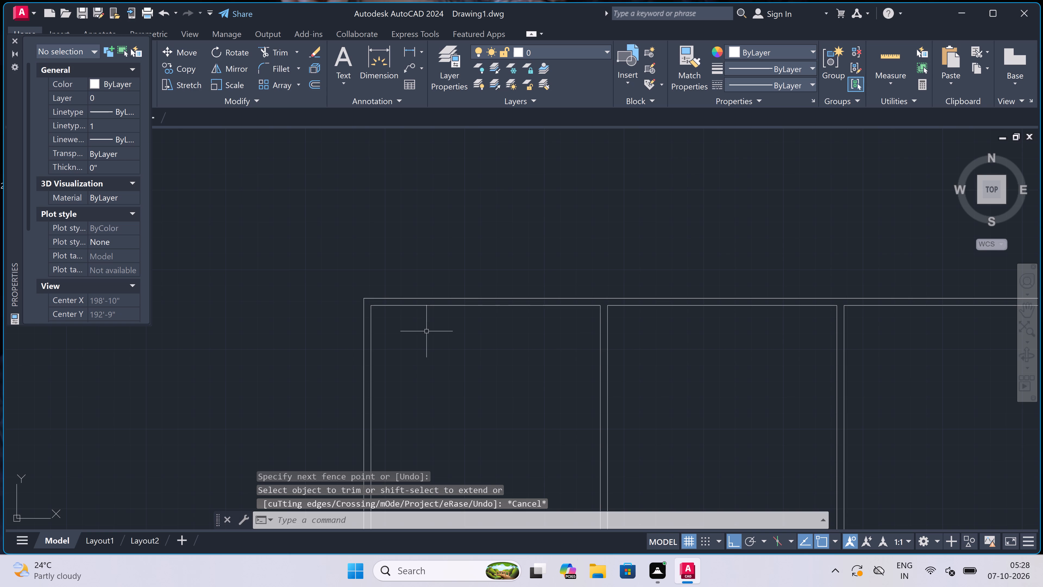
Offset the first room's inner top wall line 9' downward to mark the room's depth.
{"action": "type", "text": "o"}
{"action": "key", "text": "space"}
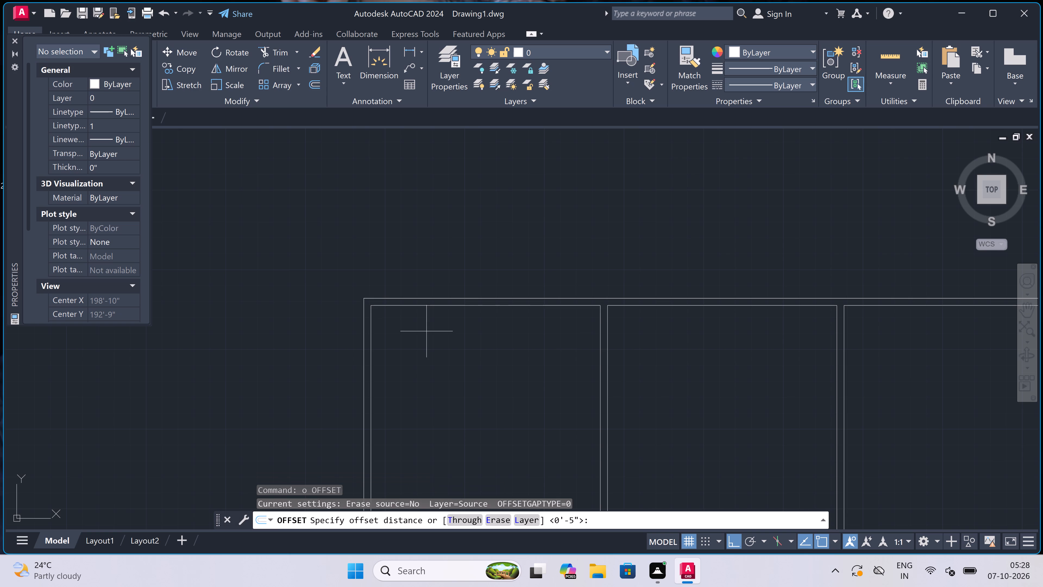
{"action": "left_click", "coordinate": [497, 310]}
{"action": "type", "text": "9\""}
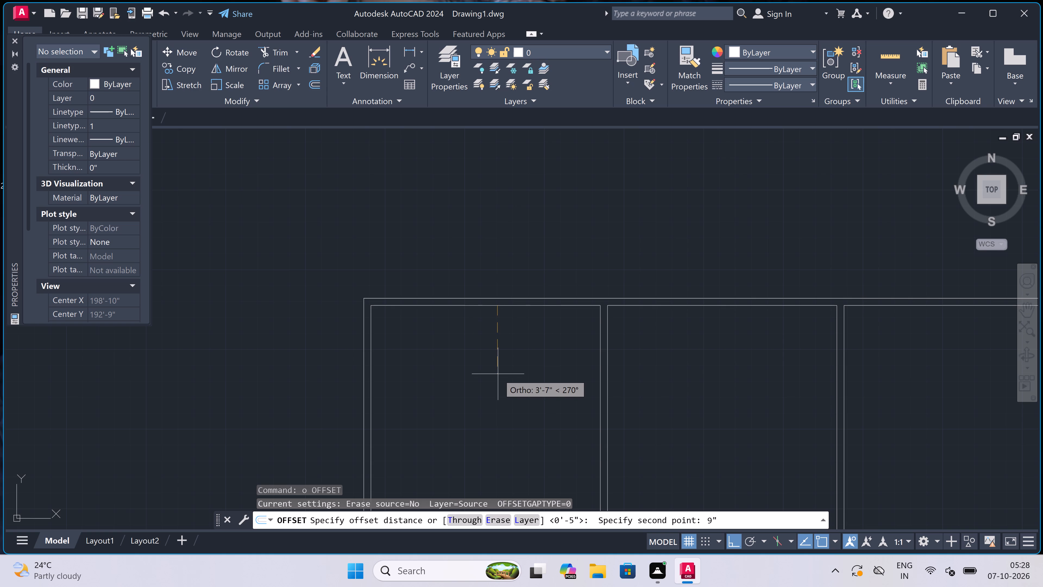
{"action": "key", "text": "BackSpace"}
{"action": "key", "text": "apostrophe"}
{"action": "key", "text": "space"}
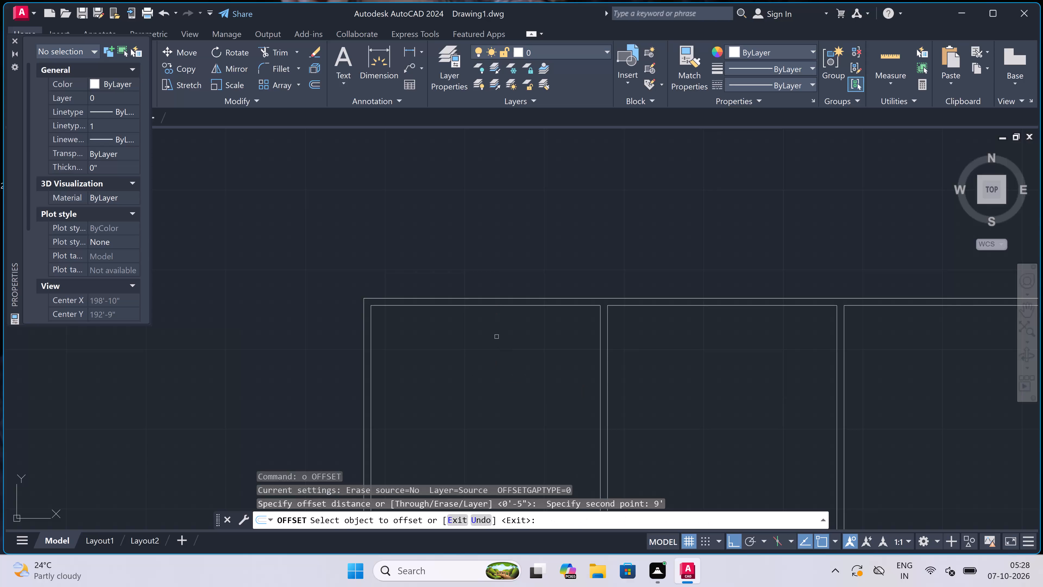
{"action": "left_click", "coordinate": [504, 305]}
{"action": "left_click", "coordinate": [501, 334]}
Offset the inner top wall lines of the second, third and fourth rooms 9' downward.
{"action": "scroll", "coordinate": [501, 335], "scroll_direction": "down", "scroll_amount": 2}
{"action": "scroll", "coordinate": [528, 343], "scroll_direction": "up", "scroll_amount": 2}
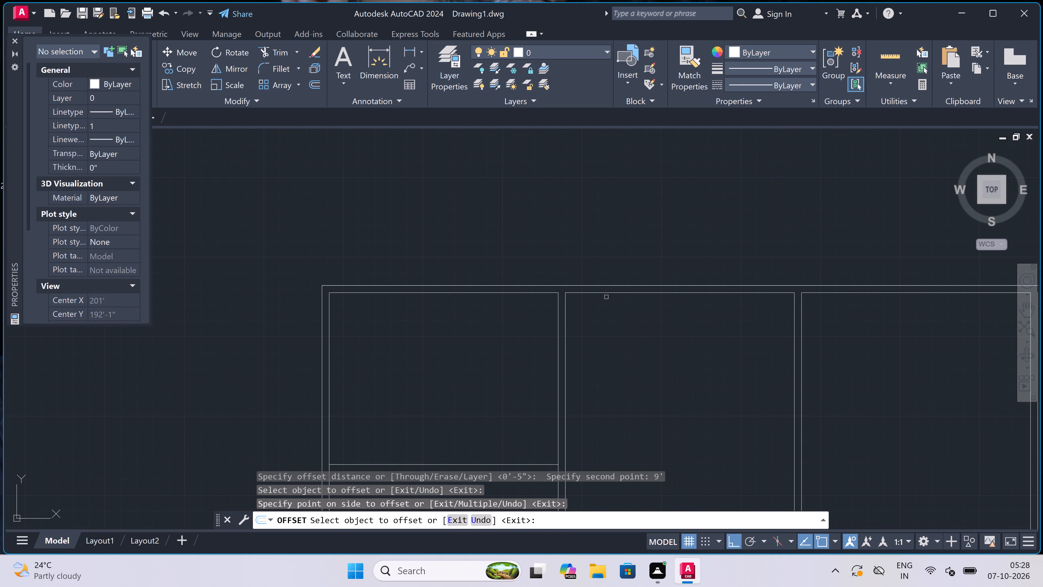
{"action": "left_click", "coordinate": [607, 293]}
{"action": "left_click", "coordinate": [606, 327]}
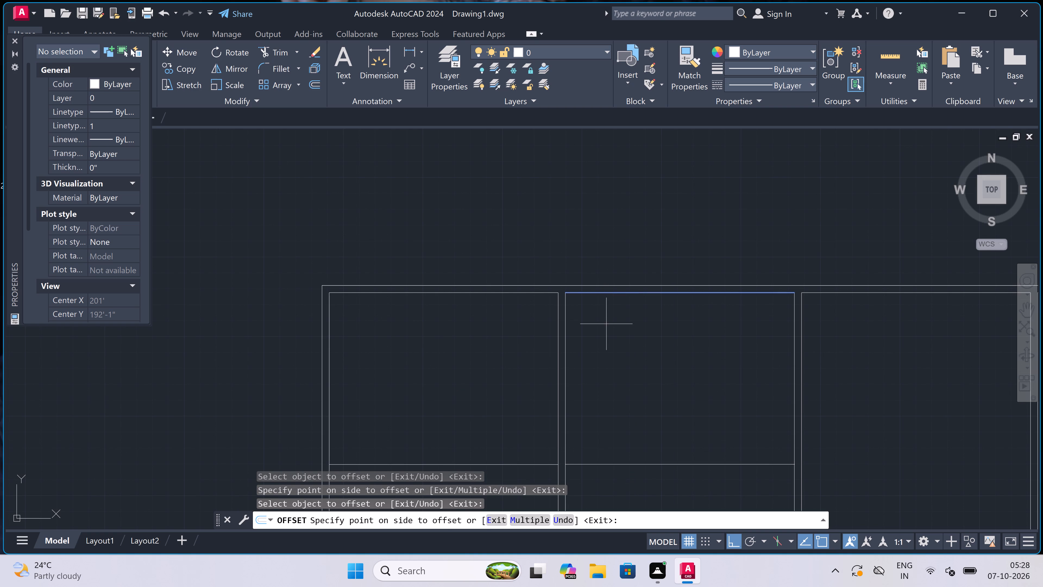
{"action": "scroll", "coordinate": [460, 335], "scroll_direction": "down", "scroll_amount": 4}
{"action": "scroll", "coordinate": [534, 340], "scroll_direction": "up", "scroll_amount": 1}
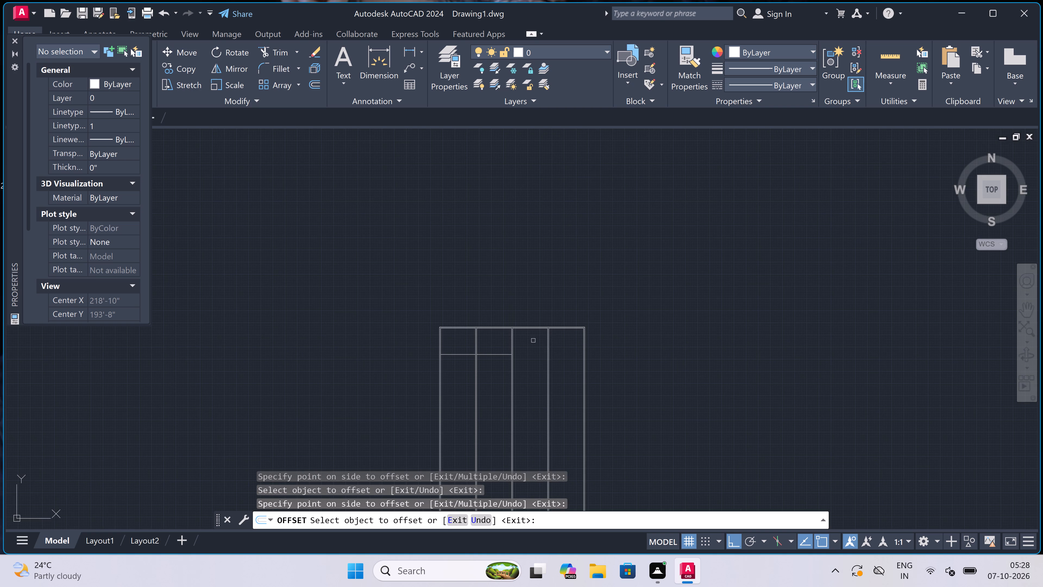
{"action": "scroll", "coordinate": [534, 340], "scroll_direction": "up", "scroll_amount": 2}
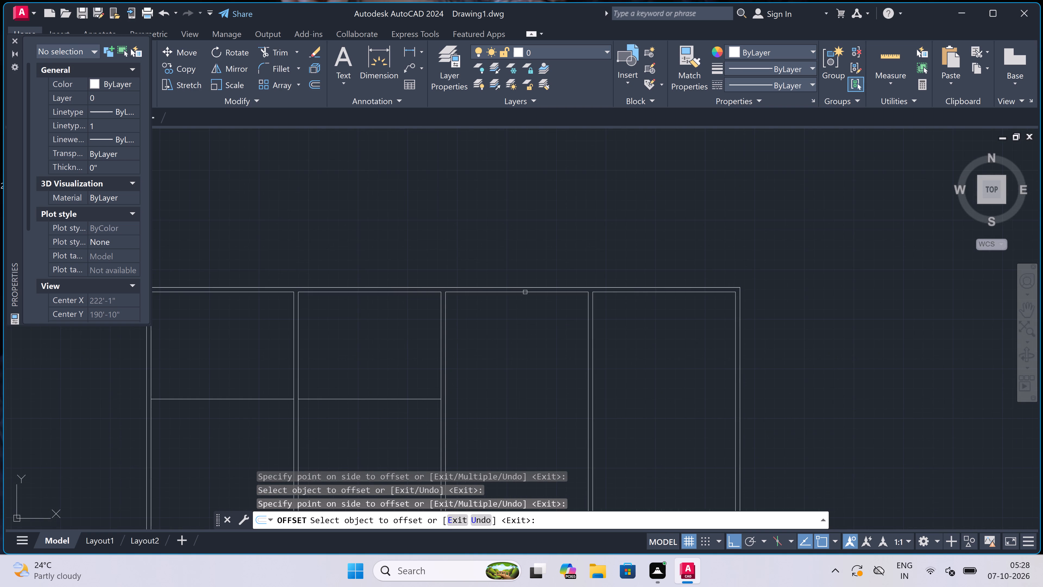
{"action": "left_click", "coordinate": [525, 292]}
{"action": "left_click", "coordinate": [507, 356]}
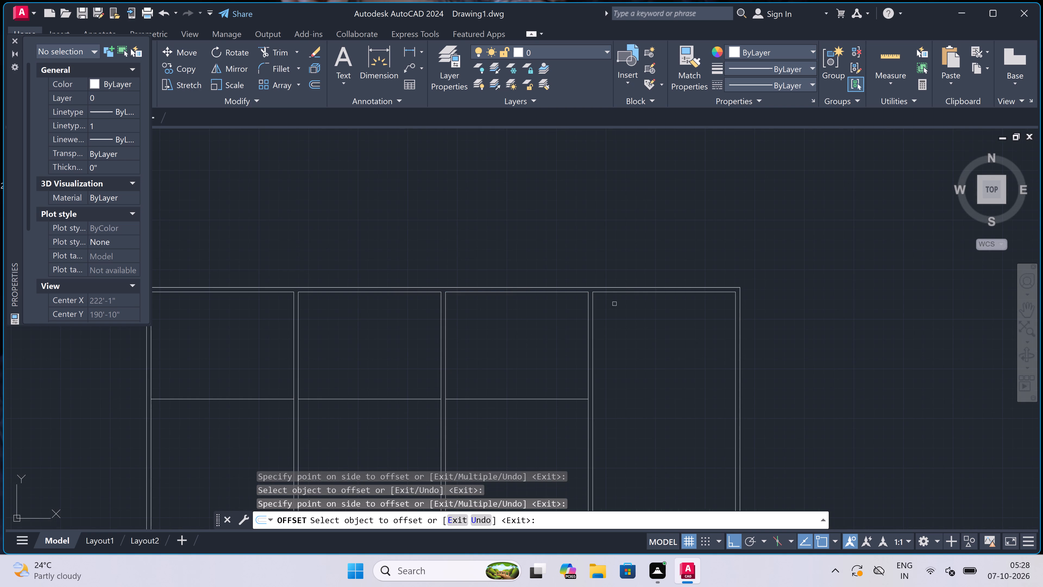
{"action": "left_click", "coordinate": [622, 293]}
{"action": "left_click", "coordinate": [620, 346]}
{"action": "scroll", "coordinate": [619, 346], "scroll_direction": "down", "scroll_amount": 3}
{"action": "scroll", "coordinate": [549, 362], "scroll_direction": "up", "scroll_amount": 3}
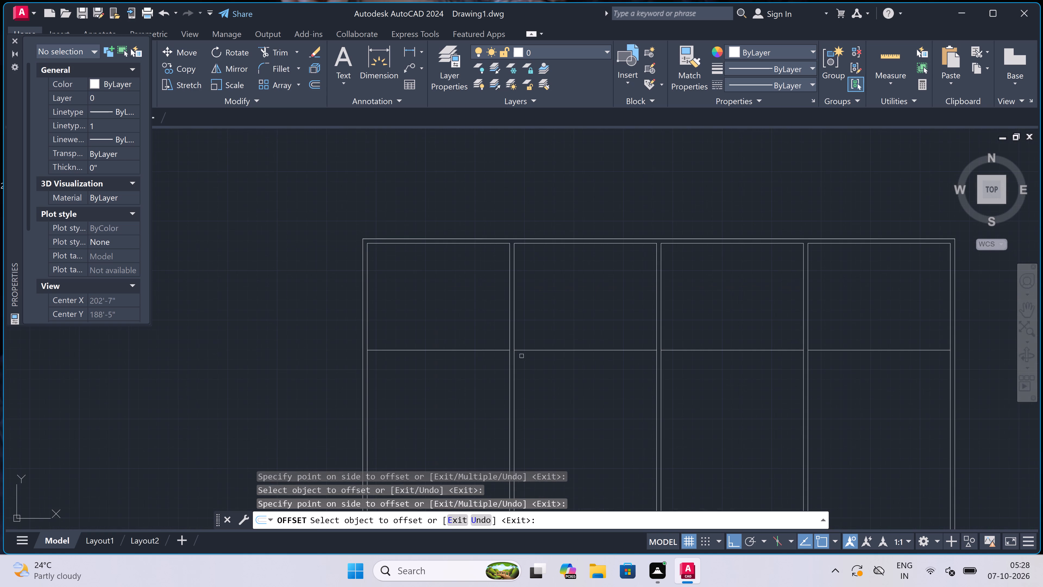
{"action": "key", "text": "Escape"}
Offset the lower boundary lines of the first, second and third rooms 4.5" downward to give the wall thickness.
{"action": "key", "text": "space"}
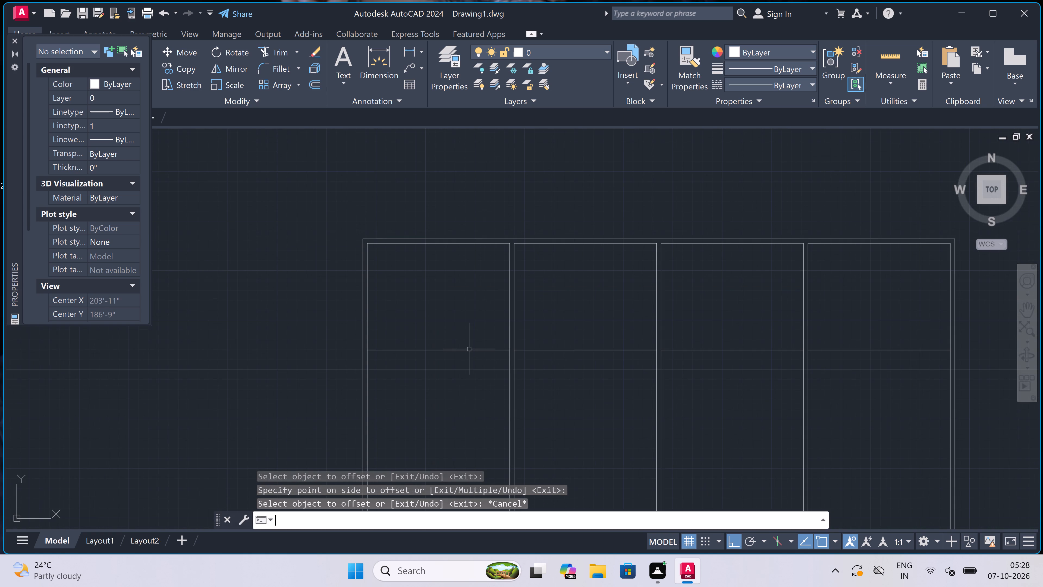
{"action": "left_click", "coordinate": [469, 349]}
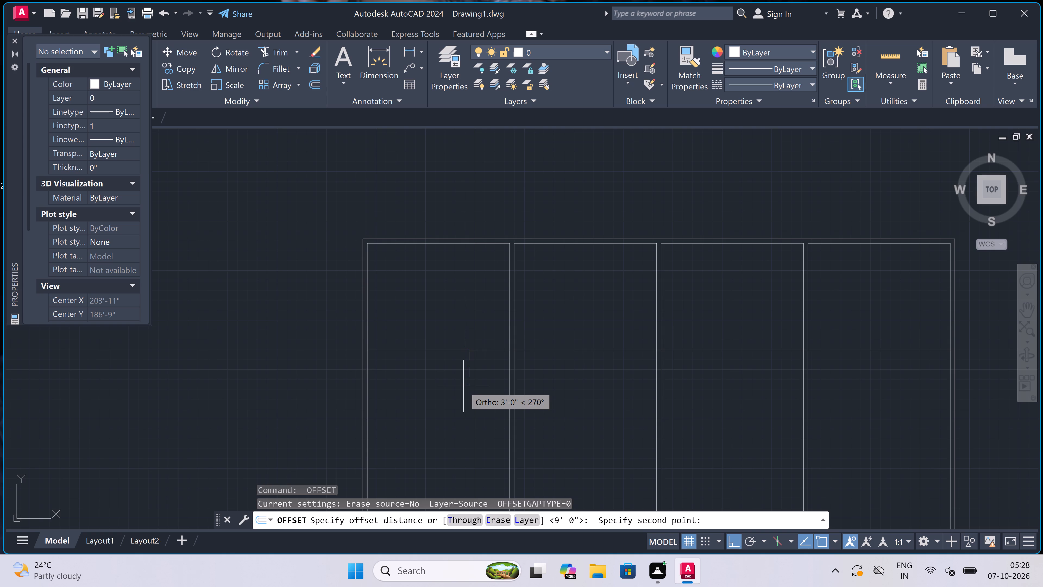
{"action": "type", "text": "4.5\""}
{"action": "key", "text": "space"}
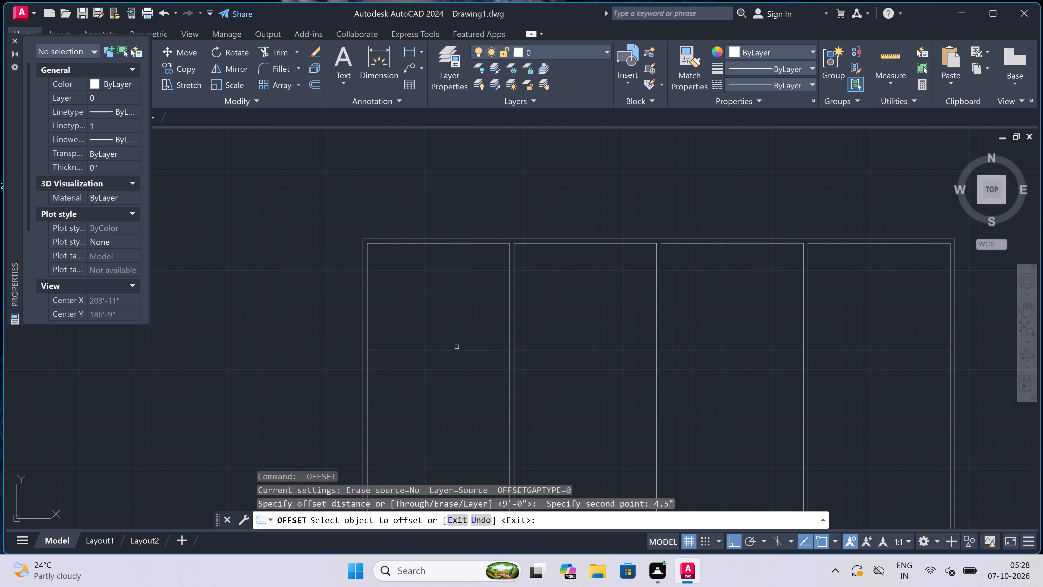
{"action": "left_click", "coordinate": [455, 351]}
{"action": "left_click", "coordinate": [456, 378]}
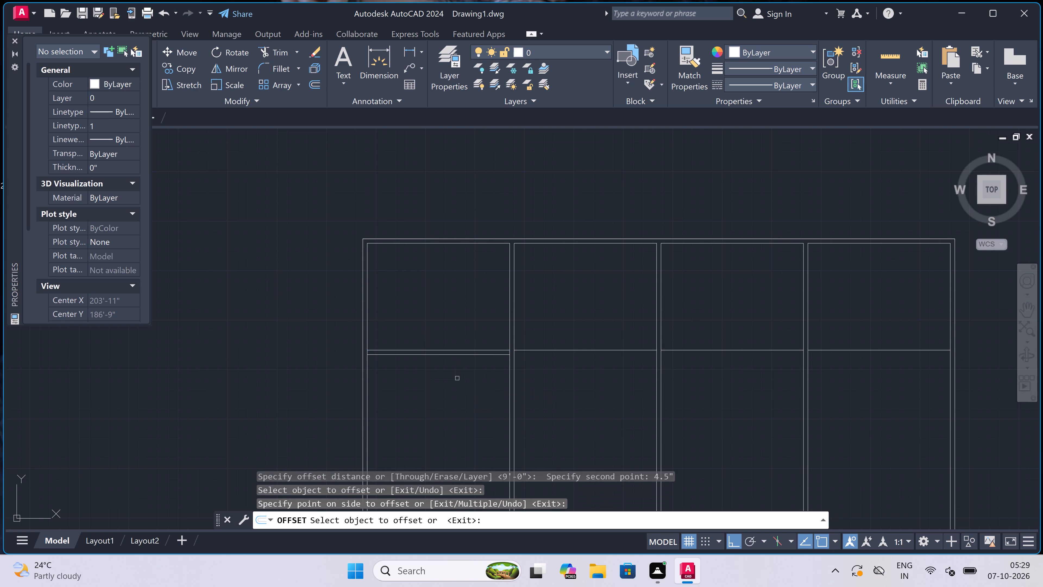
{"action": "left_click", "coordinate": [550, 350]}
{"action": "left_click", "coordinate": [546, 386]}
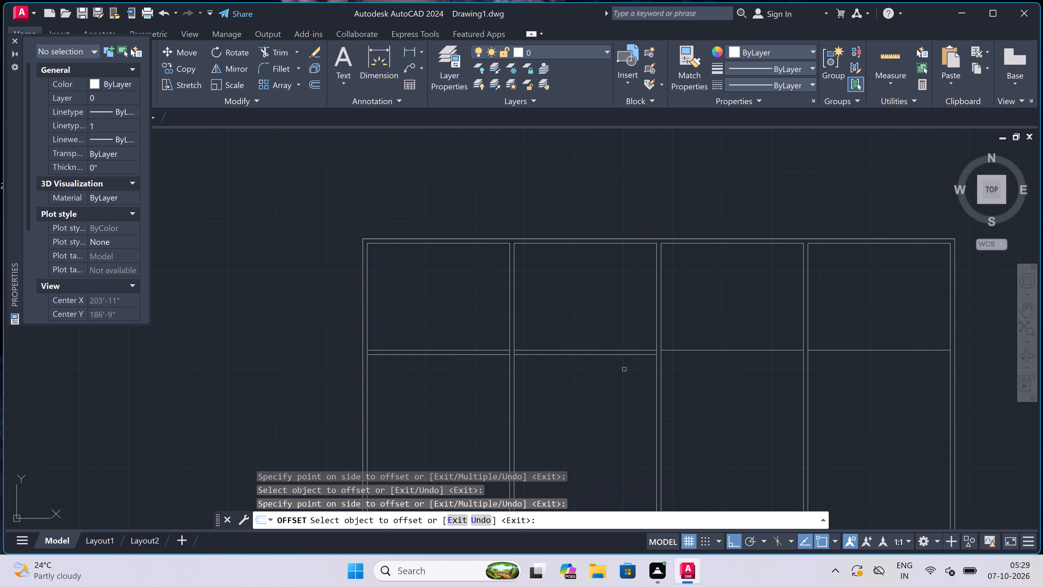
{"action": "left_click", "coordinate": [667, 349]}
{"action": "left_click", "coordinate": [667, 375]}
Offset the fourth room's lower boundary line 4.5" downward with the same distance.
{"action": "scroll", "coordinate": [495, 357], "scroll_direction": "down", "scroll_amount": 2}
{"action": "scroll", "coordinate": [624, 351], "scroll_direction": "up", "scroll_amount": 2}
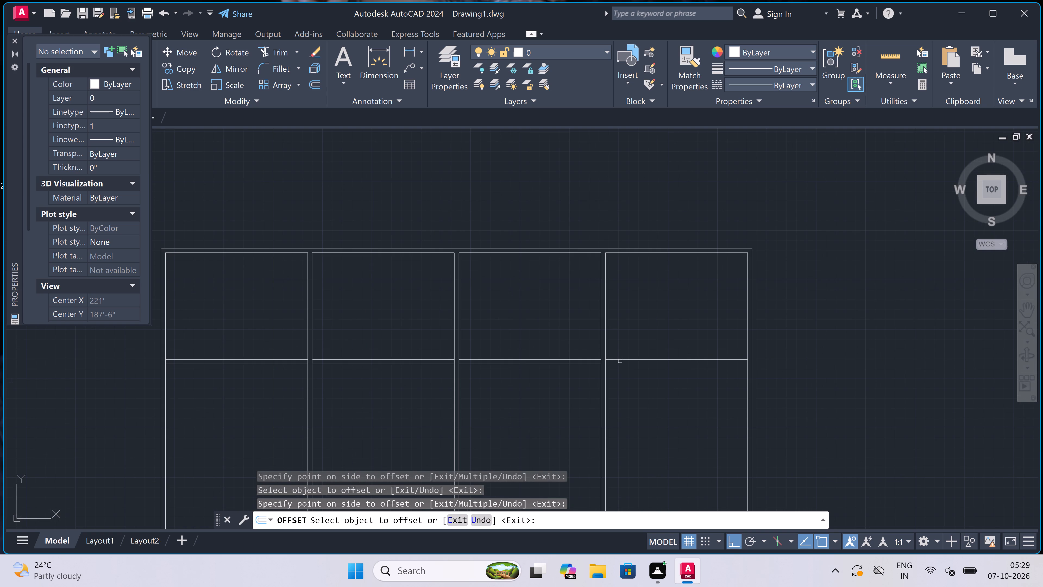
{"action": "left_click", "coordinate": [620, 361]}
{"action": "left_click", "coordinate": [619, 376]}
{"action": "scroll", "coordinate": [577, 343], "scroll_direction": "down", "scroll_amount": 3}
{"action": "scroll", "coordinate": [518, 351], "scroll_direction": "up", "scroll_amount": 3}
{"action": "key", "text": "Escape"}
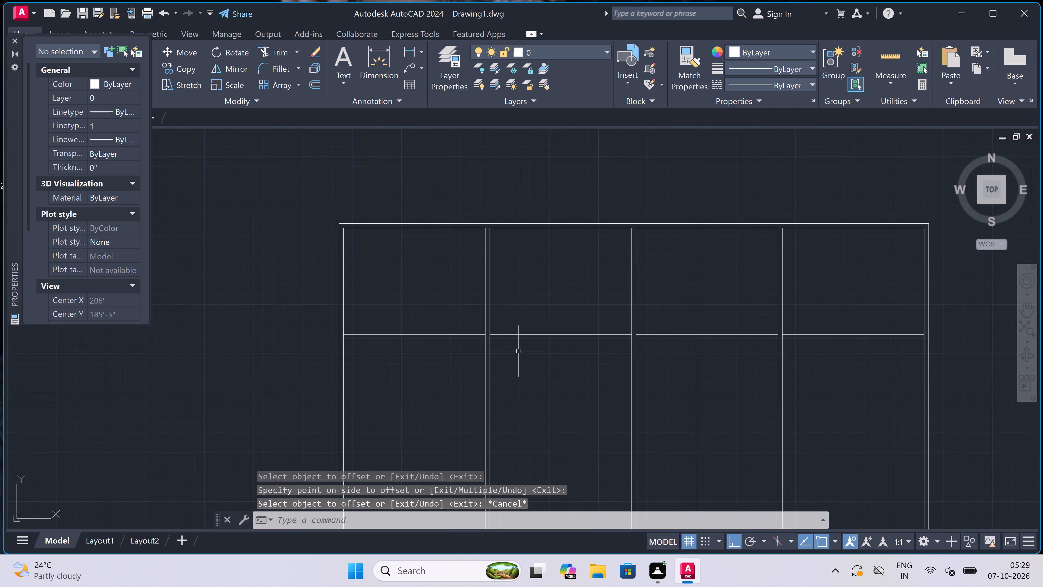
Extend both lower wall lines of the second, third and fourth rooms across the partition walls to meet the neighbouring room's lines.
{"action": "key", "text": "e"}
{"action": "key", "text": "x"}
{"action": "key", "text": "space"}
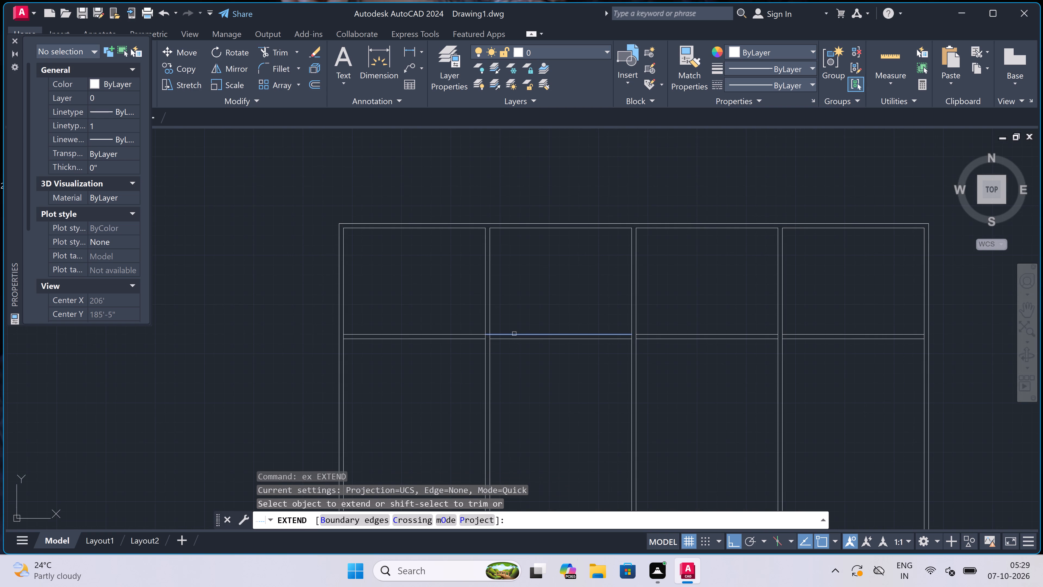
{"action": "left_click", "coordinate": [516, 336]}
{"action": "left_click", "coordinate": [516, 339]}
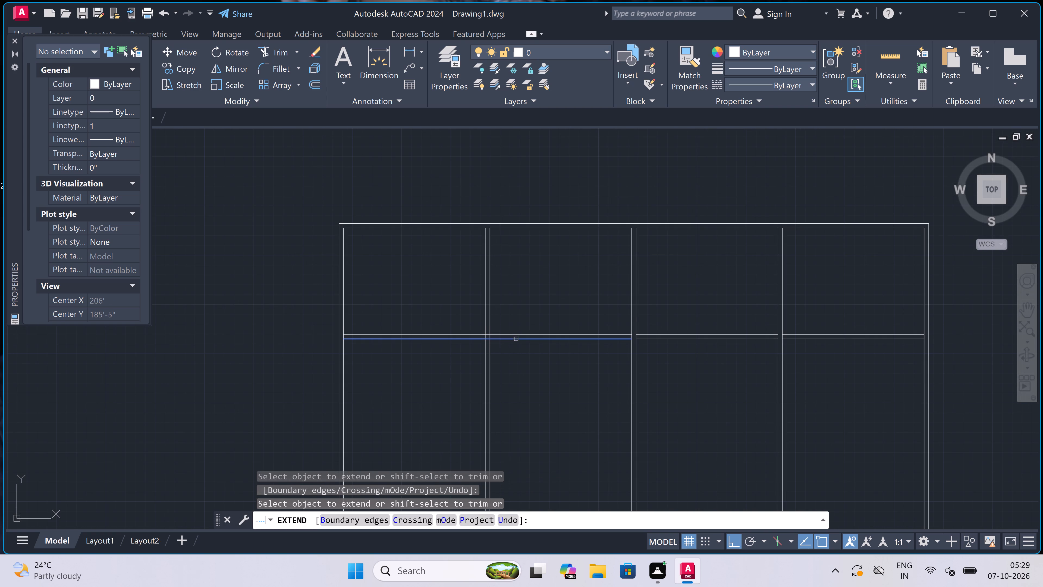
{"action": "left_click", "coordinate": [649, 321]}
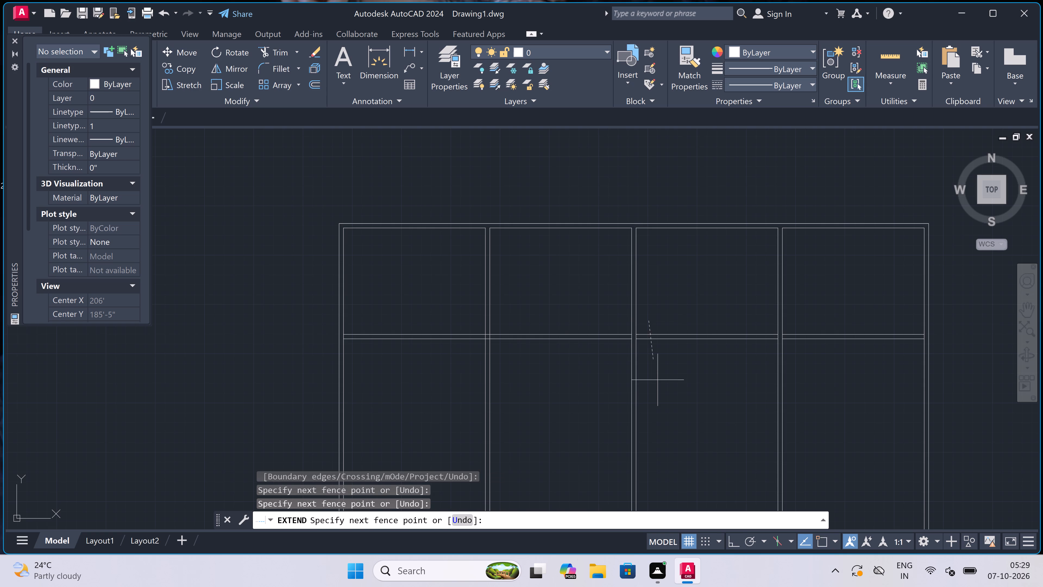
{"action": "left_click", "coordinate": [658, 380]}
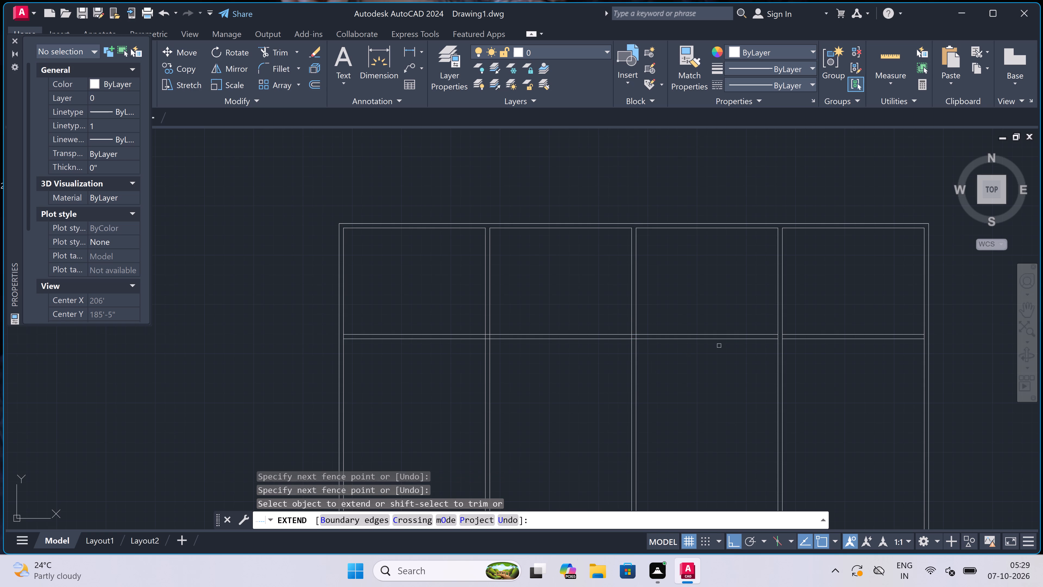
{"action": "left_click", "coordinate": [797, 320]}
{"action": "left_click", "coordinate": [805, 395]}
{"action": "key", "text": "Escape"}
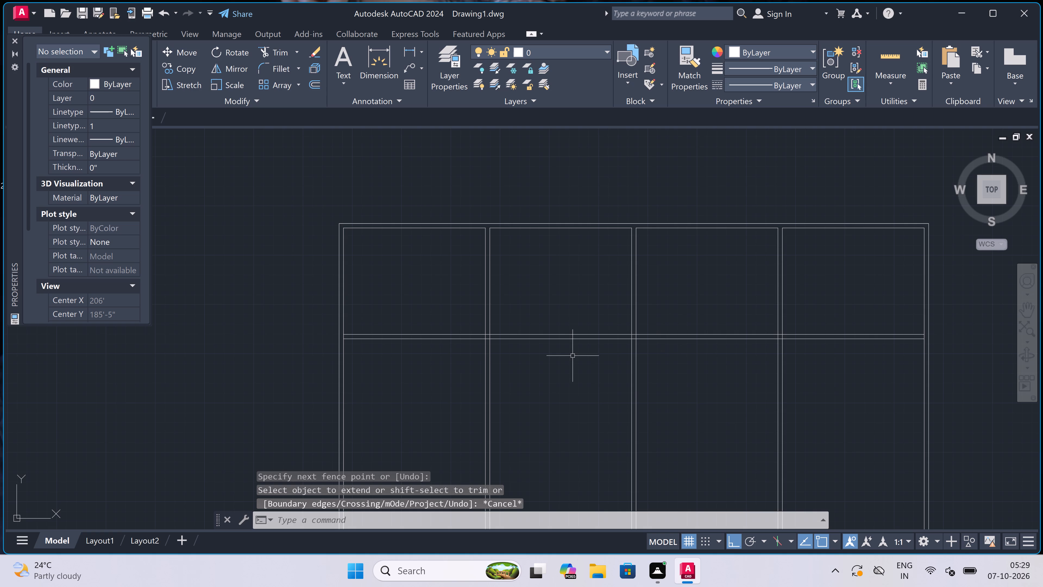
Offset the lower line of the horizontal wall under the first room 4' downward.
{"action": "scroll", "coordinate": [505, 338], "scroll_direction": "down", "scroll_amount": 2}
{"action": "scroll", "coordinate": [460, 338], "scroll_direction": "up", "scroll_amount": 1}
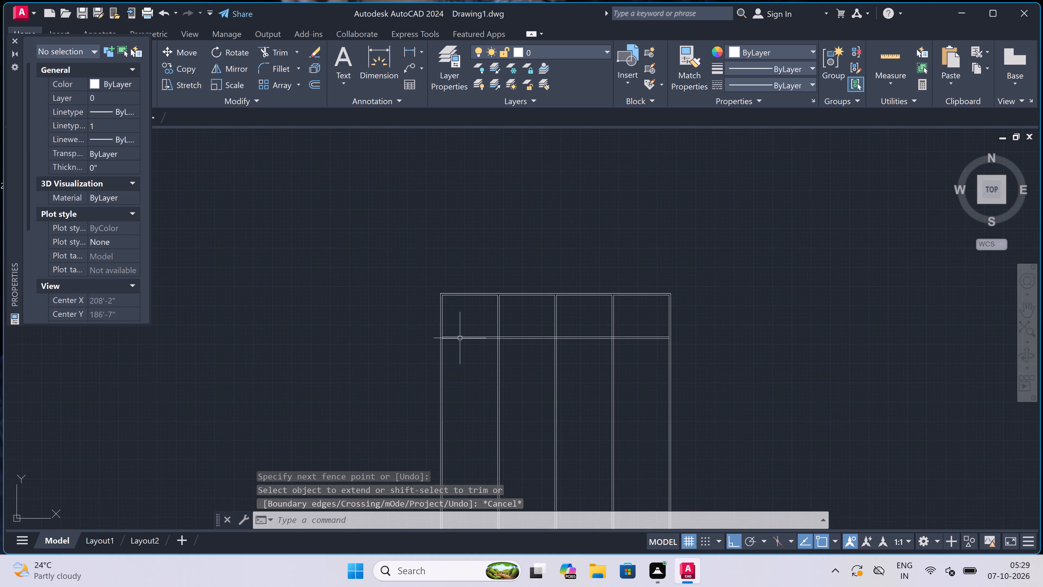
{"action": "scroll", "coordinate": [460, 338], "scroll_direction": "up", "scroll_amount": 2}
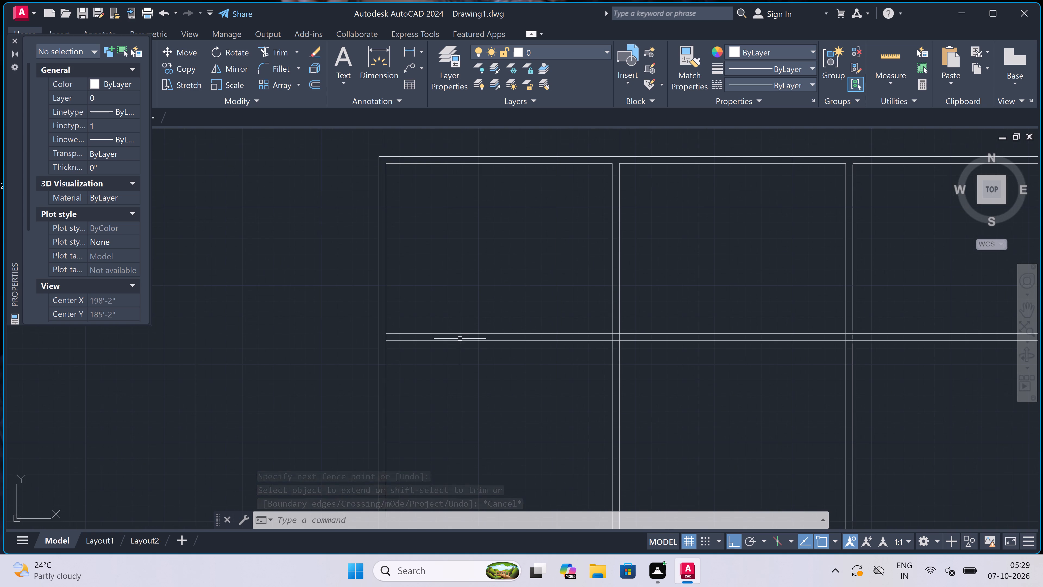
{"action": "scroll", "coordinate": [407, 346], "scroll_direction": "up", "scroll_amount": 2}
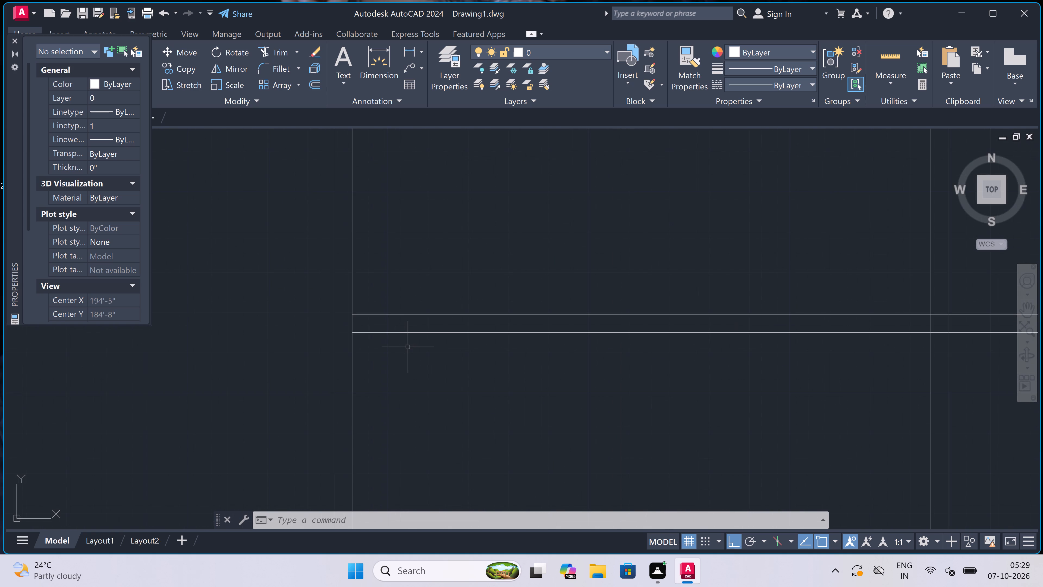
{"action": "key", "text": "o"}
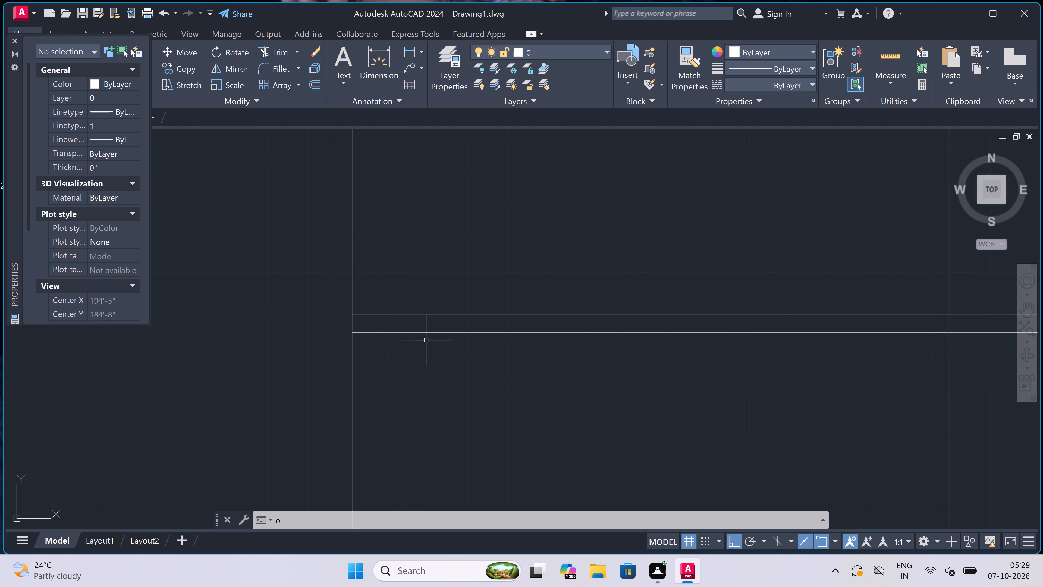
{"action": "key", "text": "space"}
{"action": "left_click", "coordinate": [429, 335]}
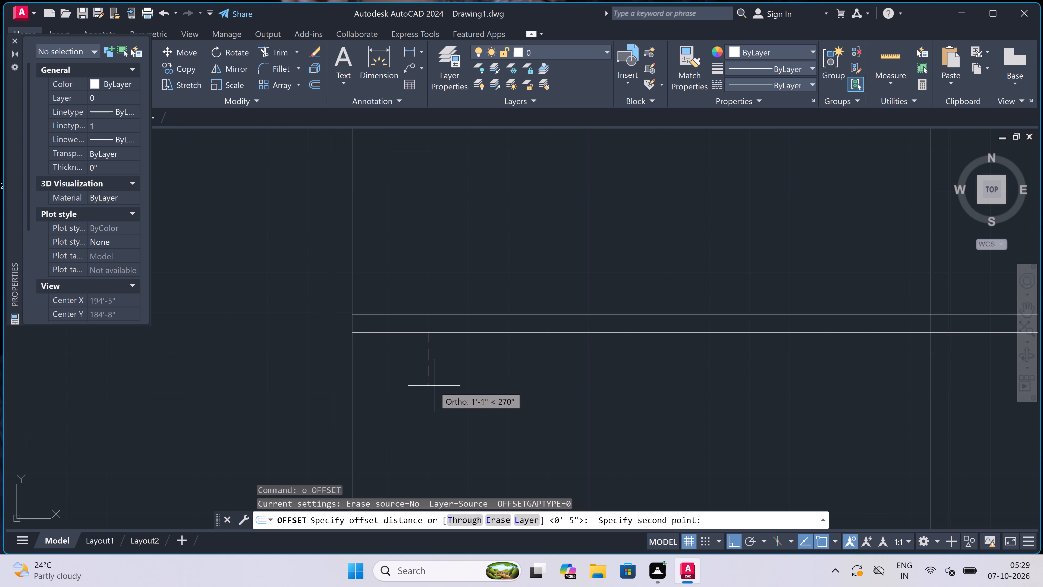
{"action": "key", "text": "4"}
{"action": "key", "text": "apostrophe"}
{"action": "key", "text": "space"}
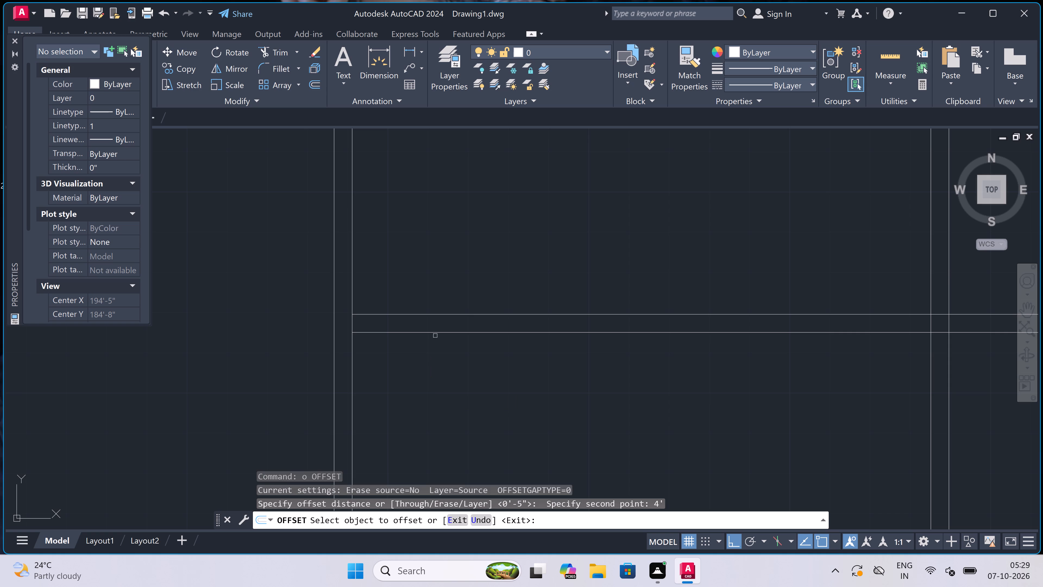
{"action": "left_click", "coordinate": [435, 332]}
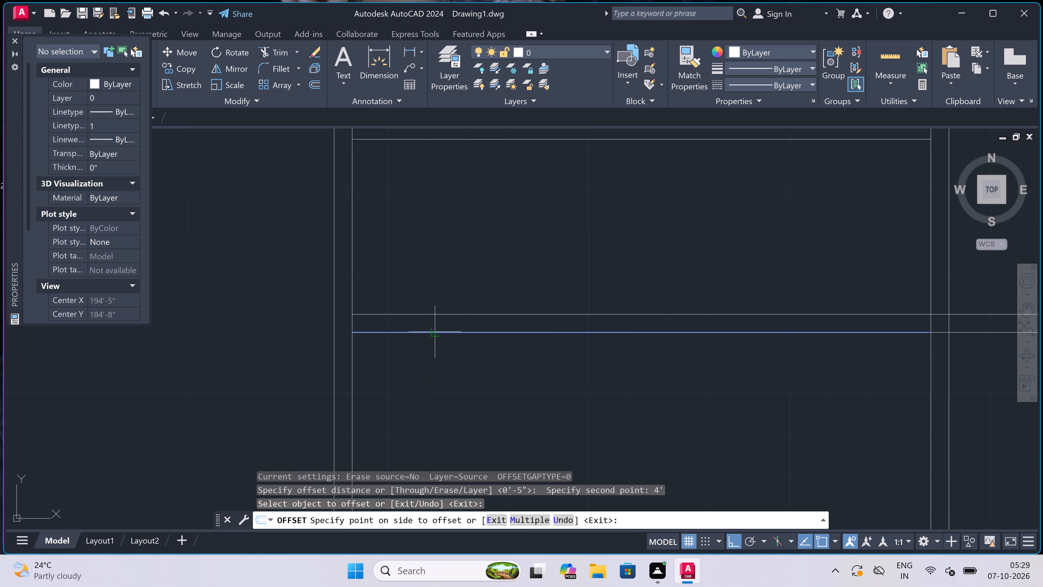
{"action": "left_click", "coordinate": [397, 417]}
{"action": "scroll", "coordinate": [407, 395], "scroll_direction": "down", "scroll_amount": 5}
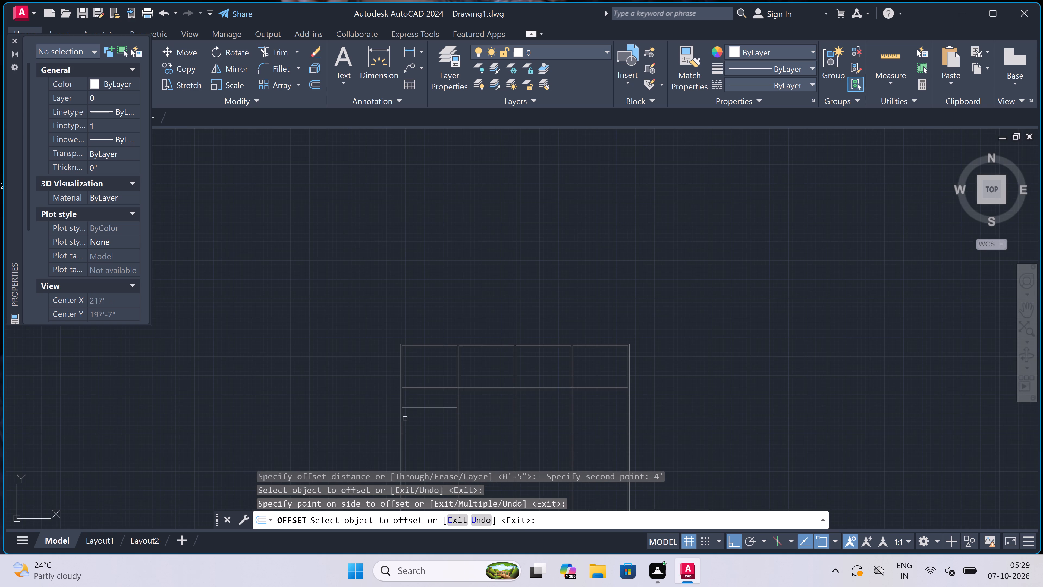
{"action": "scroll", "coordinate": [406, 419], "scroll_direction": "up", "scroll_amount": 4}
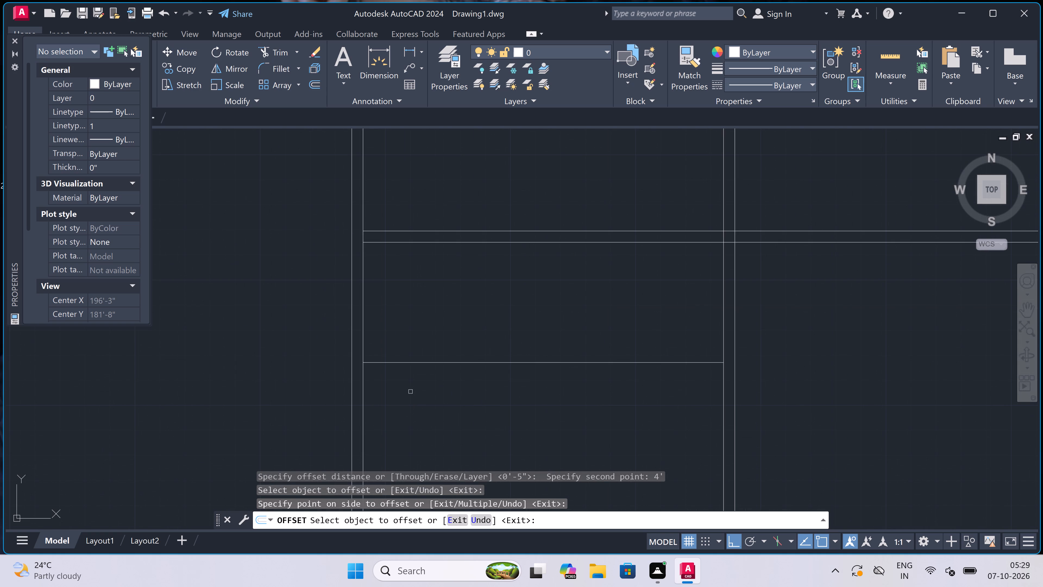
{"action": "key", "text": "Escape"}
Offset the new line below the first room 4.5" downward to form the second cross wall.
{"action": "key", "text": "space"}
{"action": "left_click", "coordinate": [407, 366]}
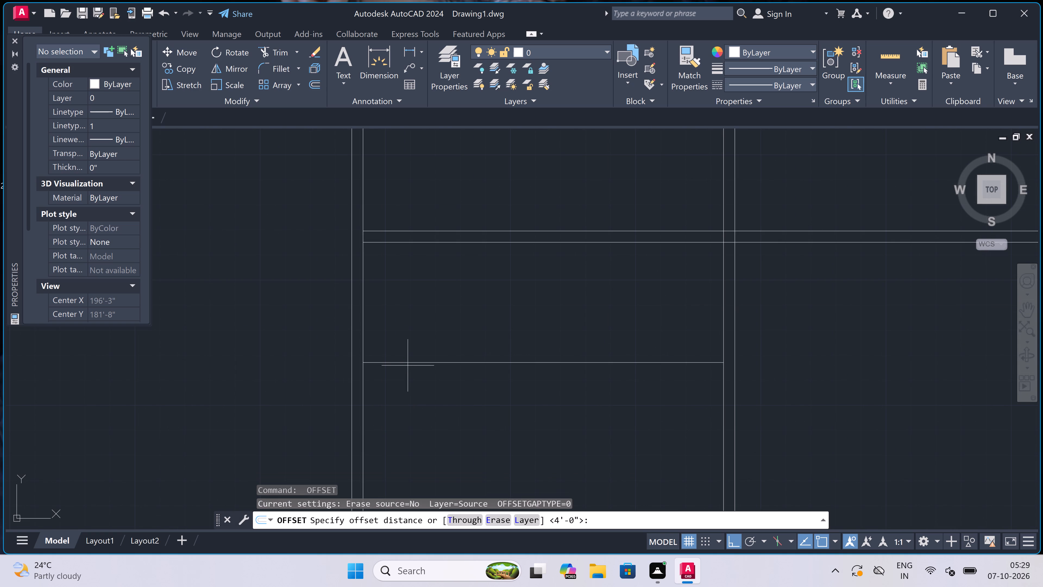
{"action": "type", "text": "4.5\""}
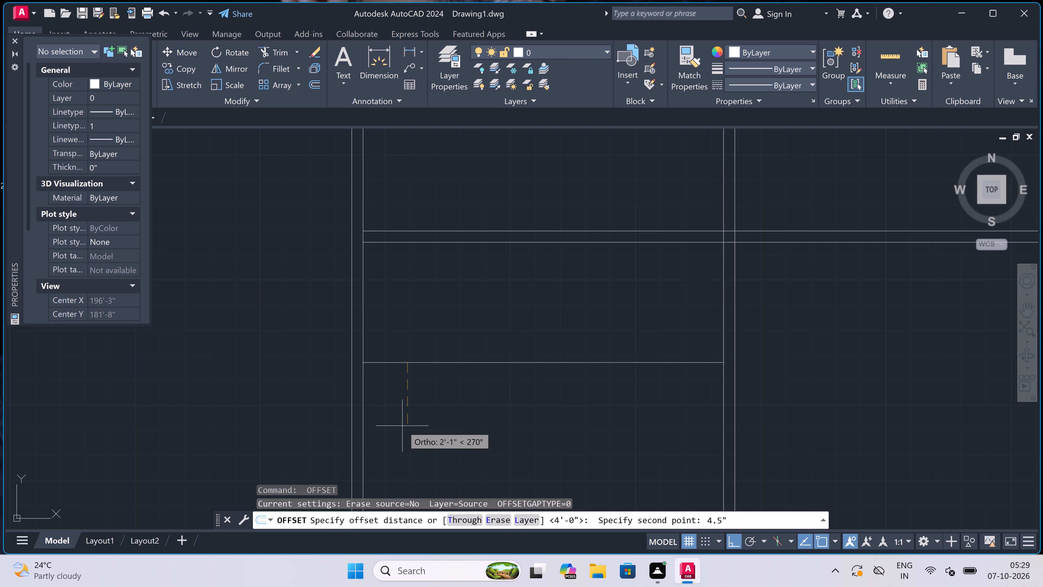
{"action": "key", "text": "space"}
{"action": "left_click", "coordinate": [411, 364]}
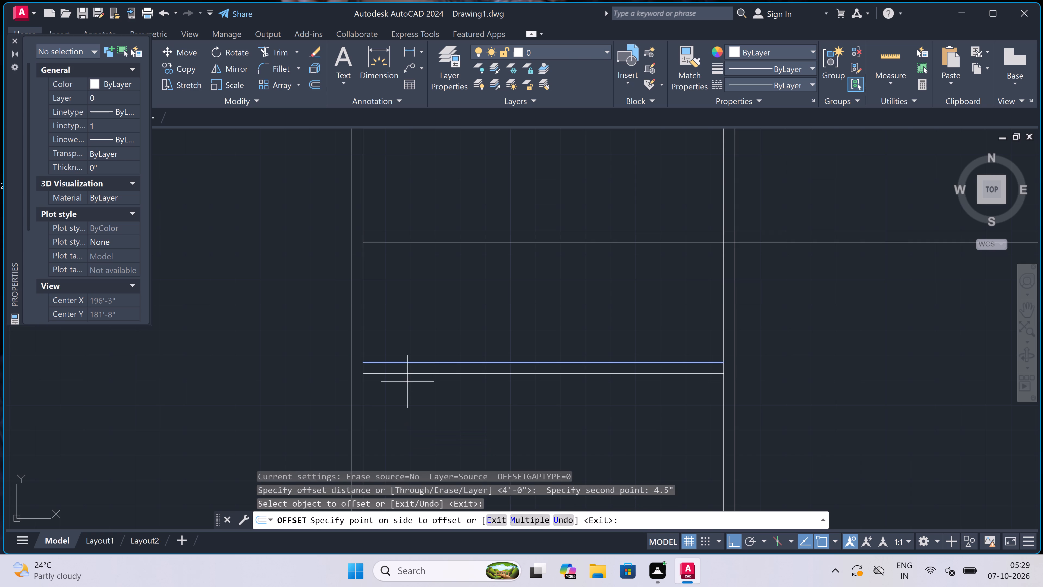
{"action": "left_click", "coordinate": [405, 394]}
{"action": "key", "text": "Escape"}
Trim the left outer wall's inner line between the line pairs of both cross walls in the first bay to open the junctions.
{"action": "type", "text": "tr"}
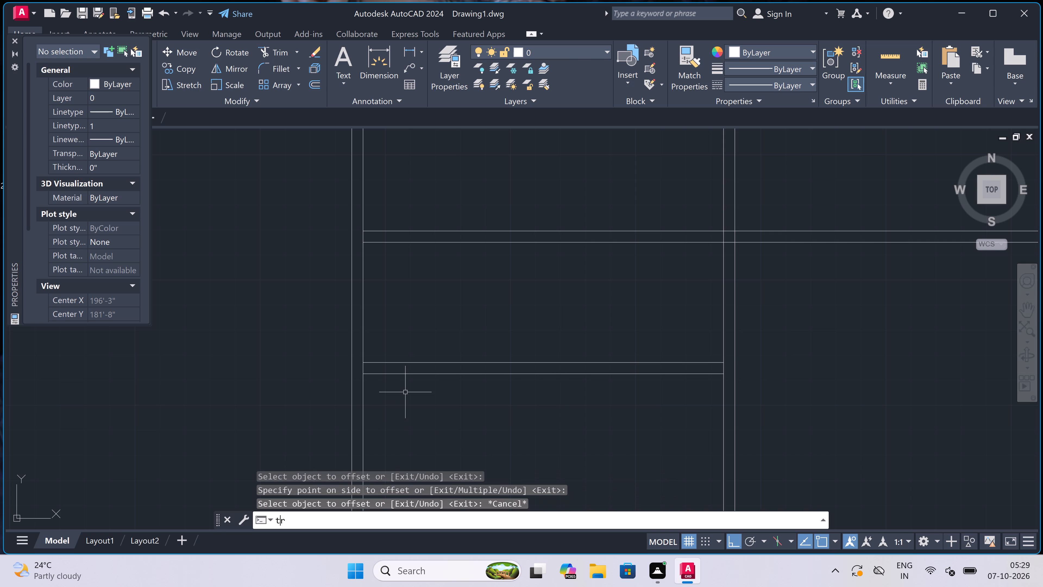
{"action": "key", "text": "space"}
{"action": "scroll", "coordinate": [381, 372], "scroll_direction": "up", "scroll_amount": 3}
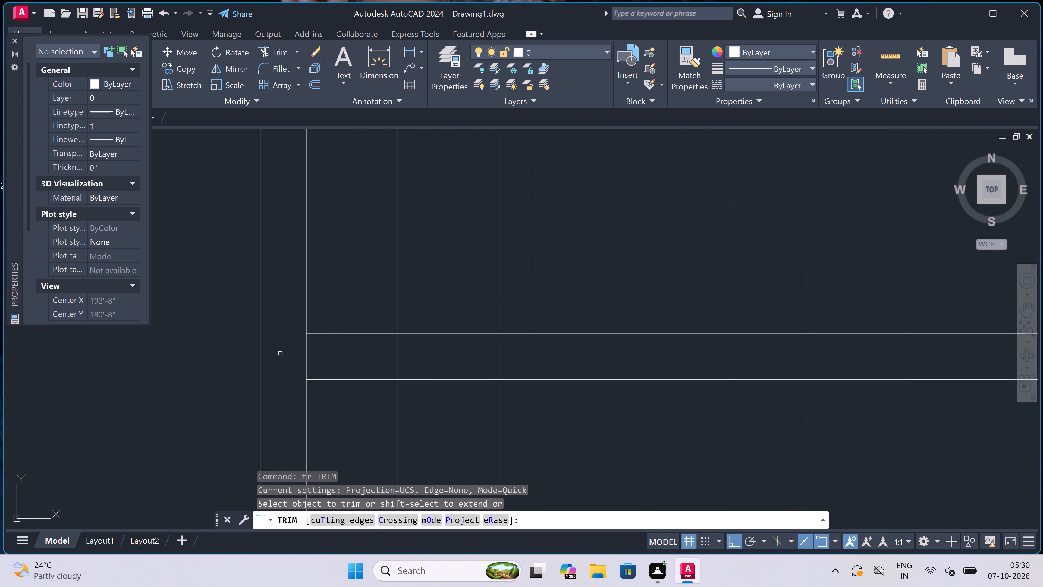
{"action": "left_click", "coordinate": [280, 354]}
{"action": "left_click", "coordinate": [362, 352]}
{"action": "scroll", "coordinate": [362, 352], "scroll_direction": "down", "scroll_amount": 5}
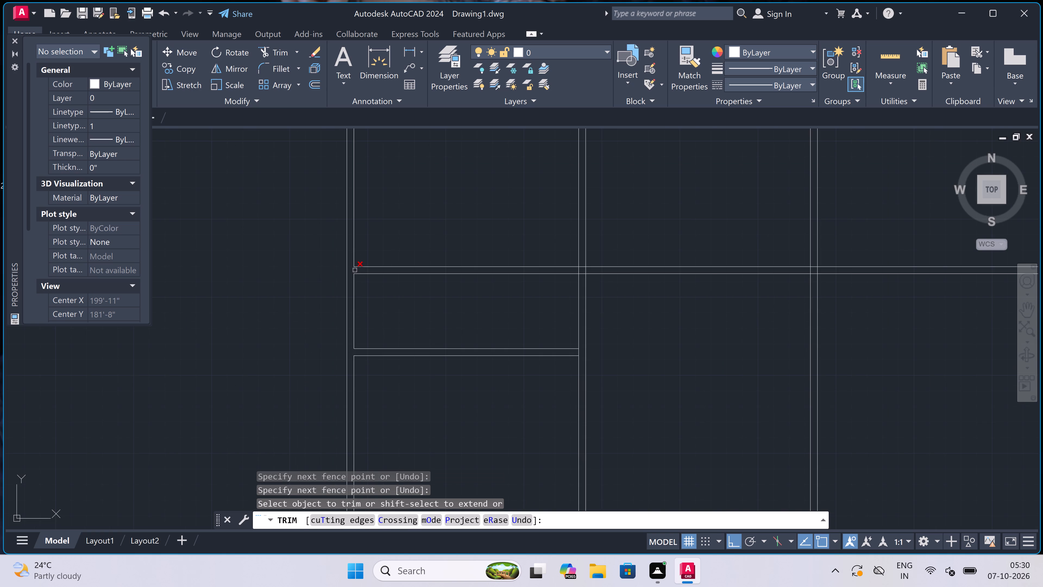
{"action": "scroll", "coordinate": [355, 270], "scroll_direction": "up", "scroll_amount": 5}
{"action": "left_click", "coordinate": [333, 270]}
{"action": "left_click", "coordinate": [416, 268]}
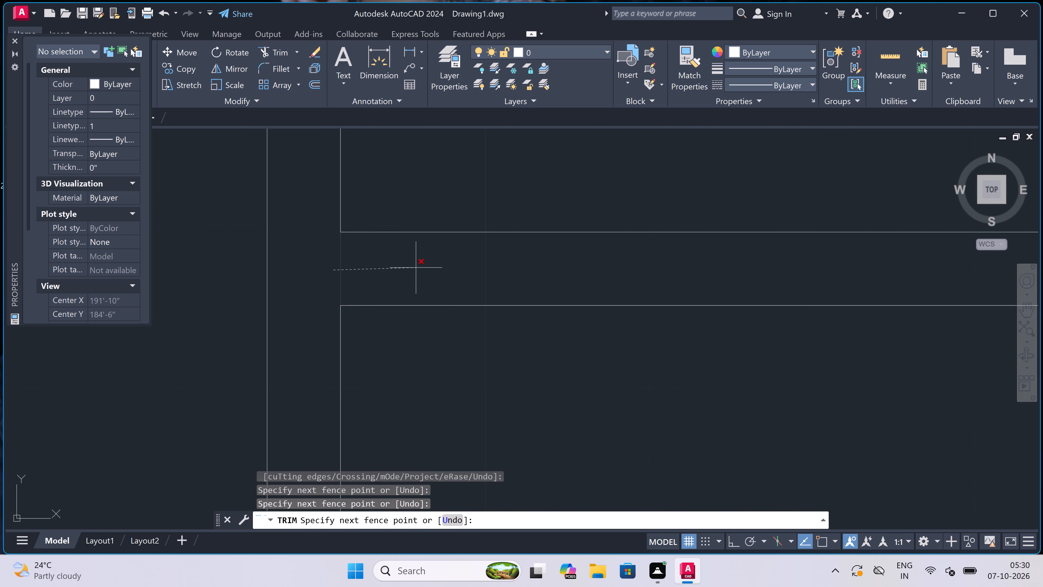
{"action": "scroll", "coordinate": [417, 267], "scroll_direction": "down", "scroll_amount": 5}
{"action": "key", "text": "Escape"}
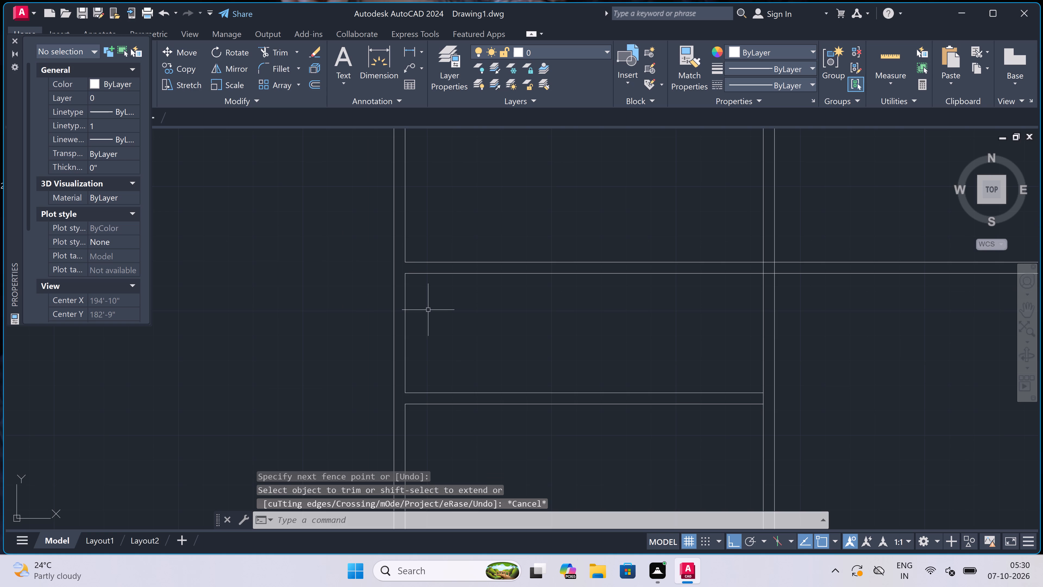
Offset the left outer wall's inner line between the two cross walls of the first bay 6'4" to the right.
{"action": "key", "text": "o"}
{"action": "key", "text": "space"}
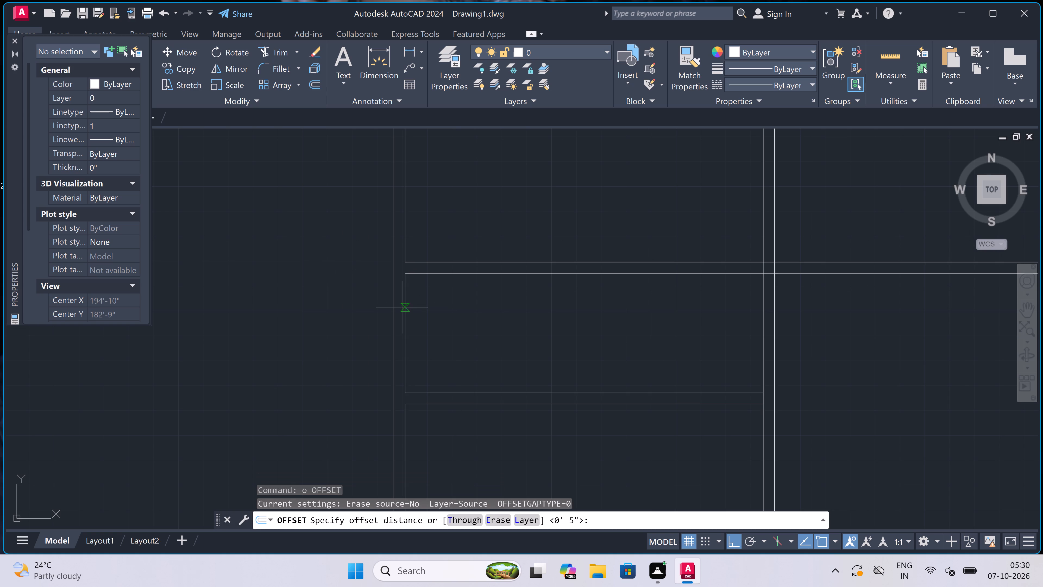
{"action": "left_click", "coordinate": [403, 307]}
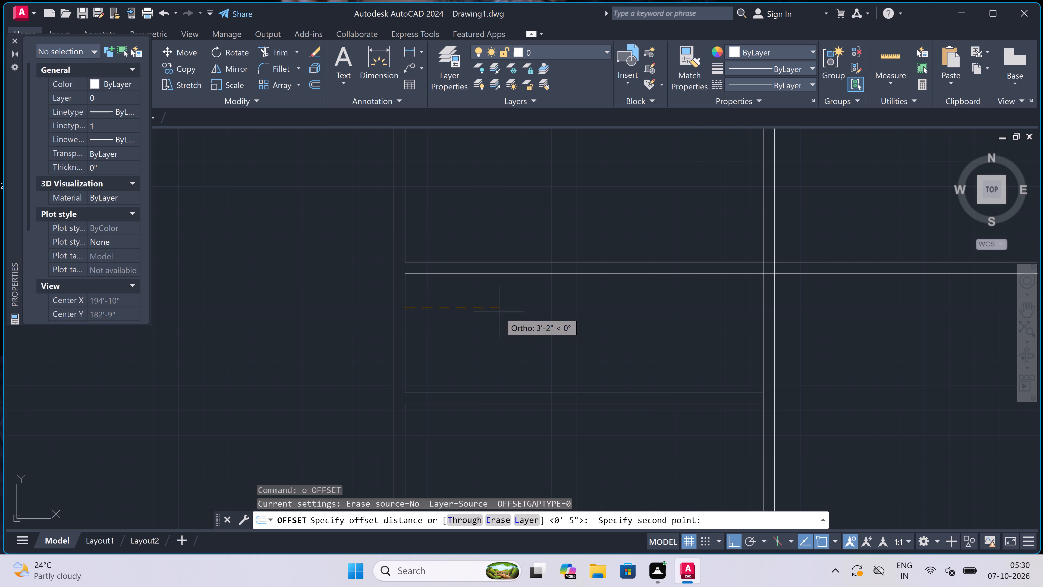
{"action": "type", "text": "6'"}
{"action": "type", "text": "4\""}
{"action": "key", "text": "space"}
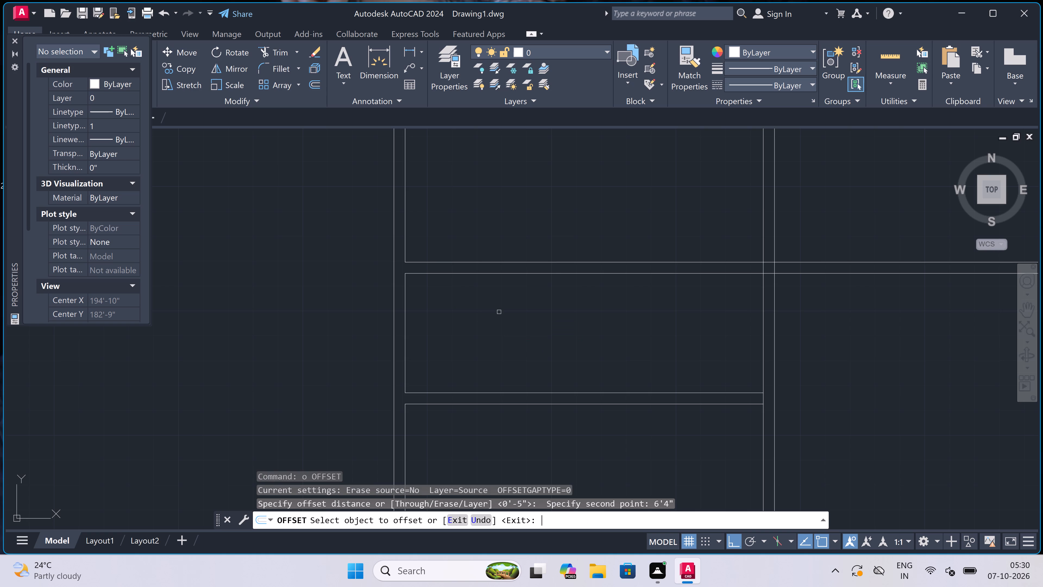
{"action": "left_click", "coordinate": [405, 311]}
{"action": "left_click", "coordinate": [618, 342]}
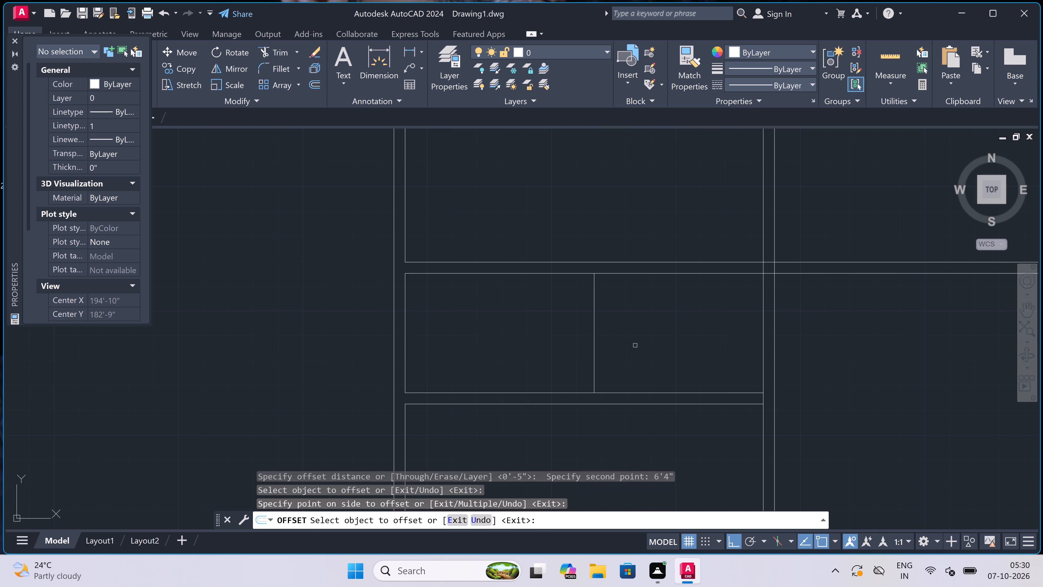
{"action": "key", "text": "Escape"}
Offset the new vertical line in the first bay 4.5" to the right to form a partition wall.
{"action": "key", "text": "space"}
{"action": "left_click", "coordinate": [598, 330]}
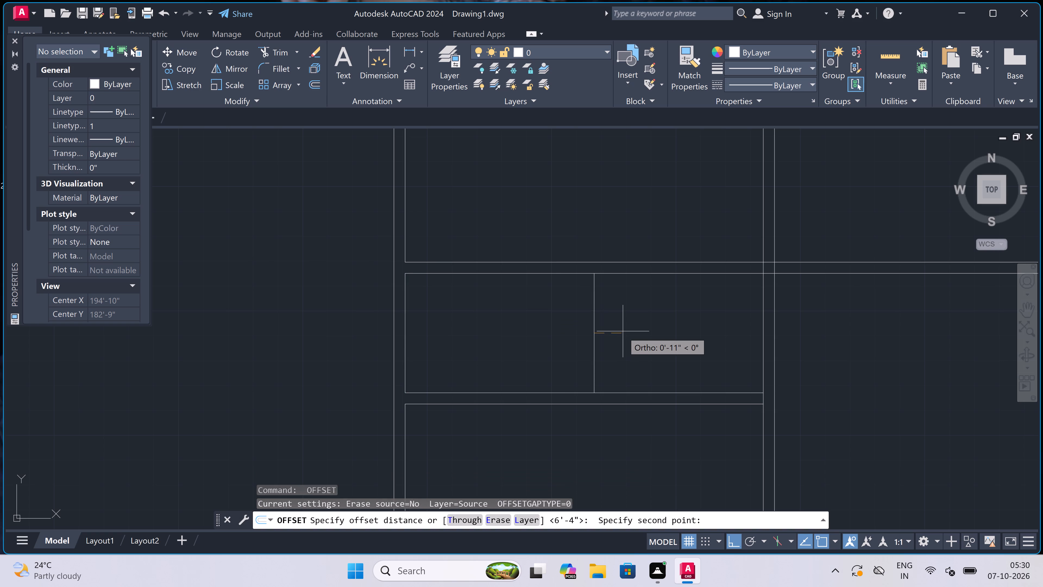
{"action": "type", "text": "4.5\""}
{"action": "key", "text": "space"}
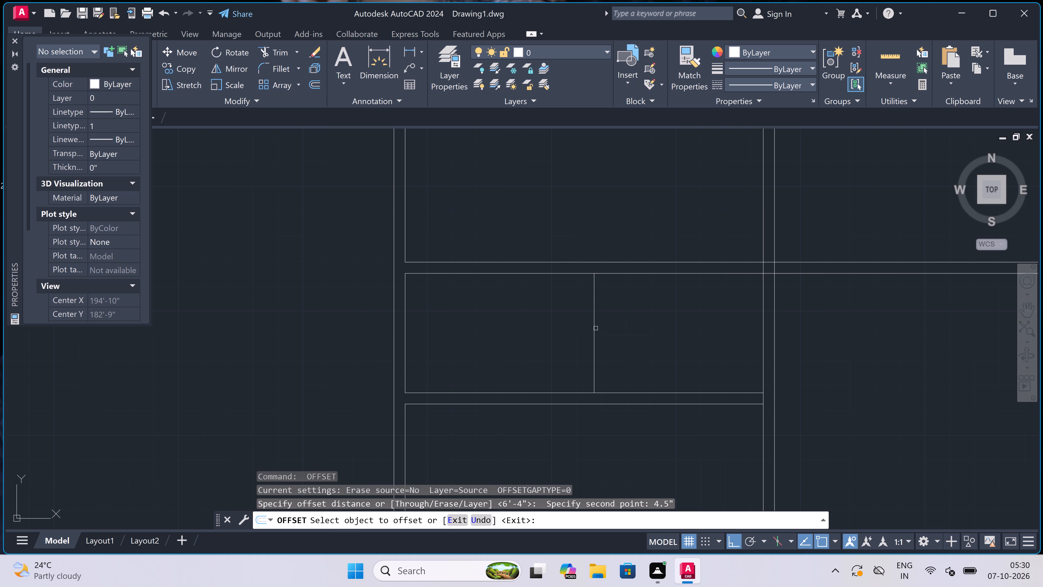
{"action": "left_click", "coordinate": [596, 328]}
{"action": "left_click", "coordinate": [625, 331]}
{"action": "key", "text": "Escape"}
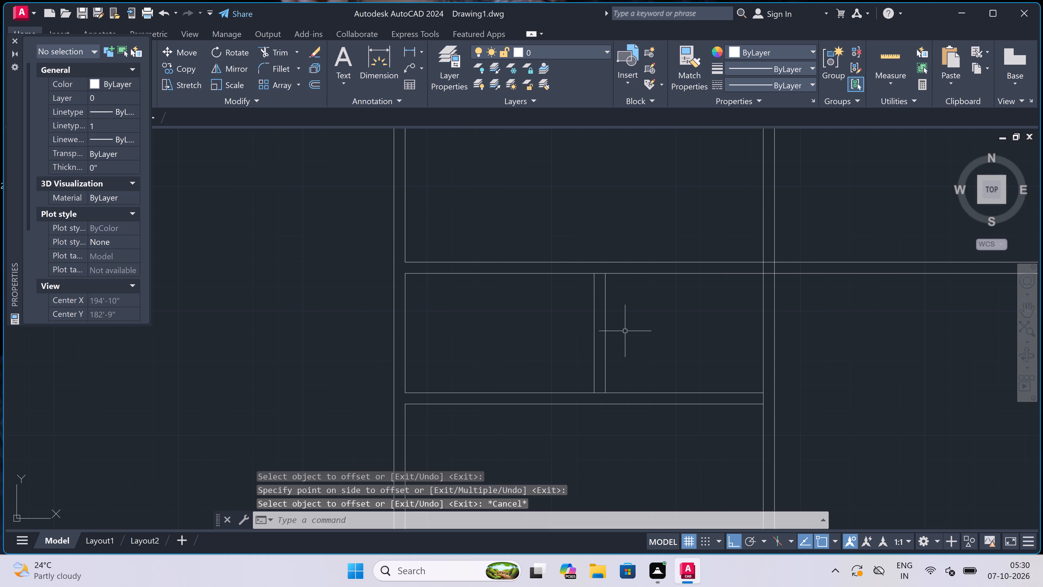
Extend the new partition's right line down to the lower line of the second cross wall.
{"action": "key", "text": "e"}
{"action": "key", "text": "x"}
{"action": "key", "text": "space"}
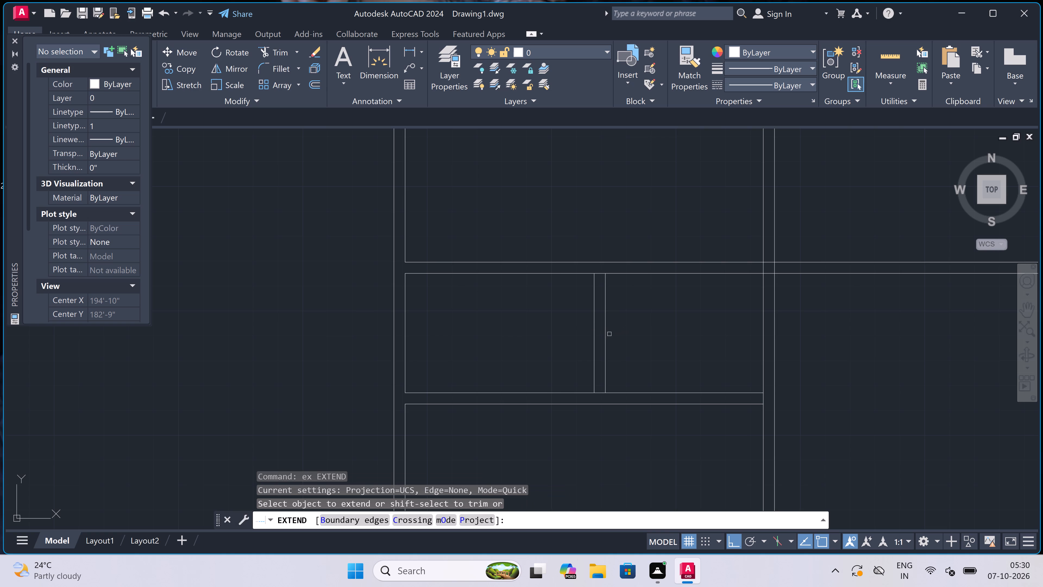
{"action": "left_click", "coordinate": [604, 350]}
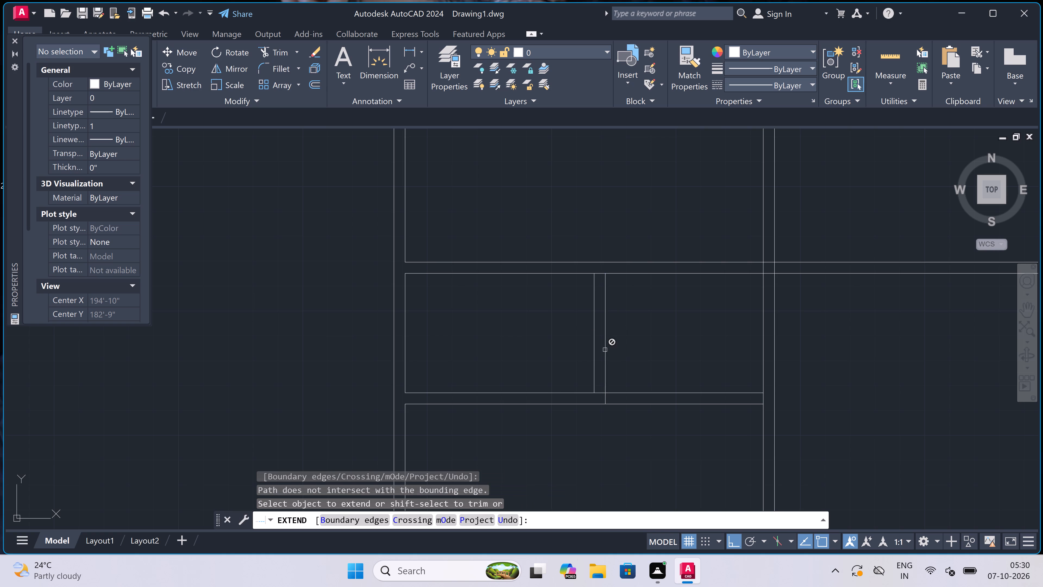
{"action": "scroll", "coordinate": [577, 350], "scroll_direction": "down", "scroll_amount": 3}
{"action": "scroll", "coordinate": [608, 377], "scroll_direction": "up", "scroll_amount": 3}
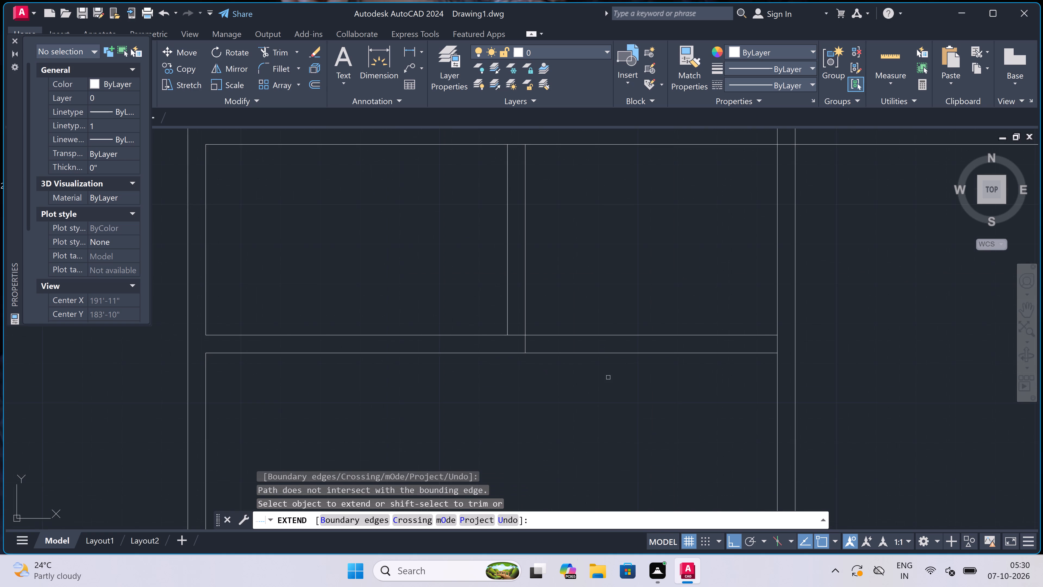
{"action": "key", "text": "Escape"}
Trim both second cross wall lines to the right of the new partition and clean up the leftover segment at the corner.
{"action": "key", "text": "t"}
{"action": "key", "text": "r"}
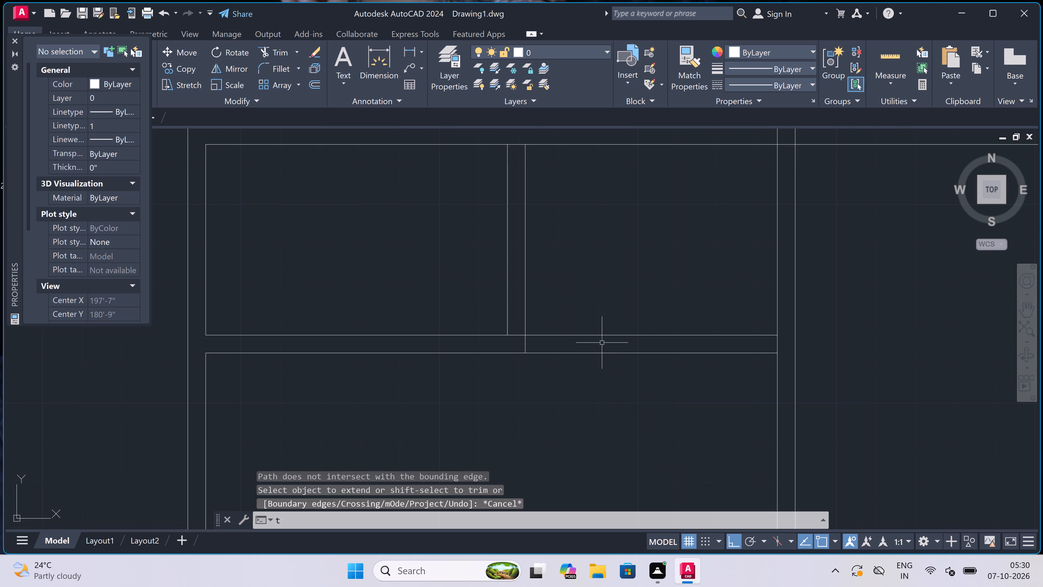
{"action": "key", "text": "space"}
{"action": "left_click", "coordinate": [600, 336]}
{"action": "left_click", "coordinate": [598, 346]}
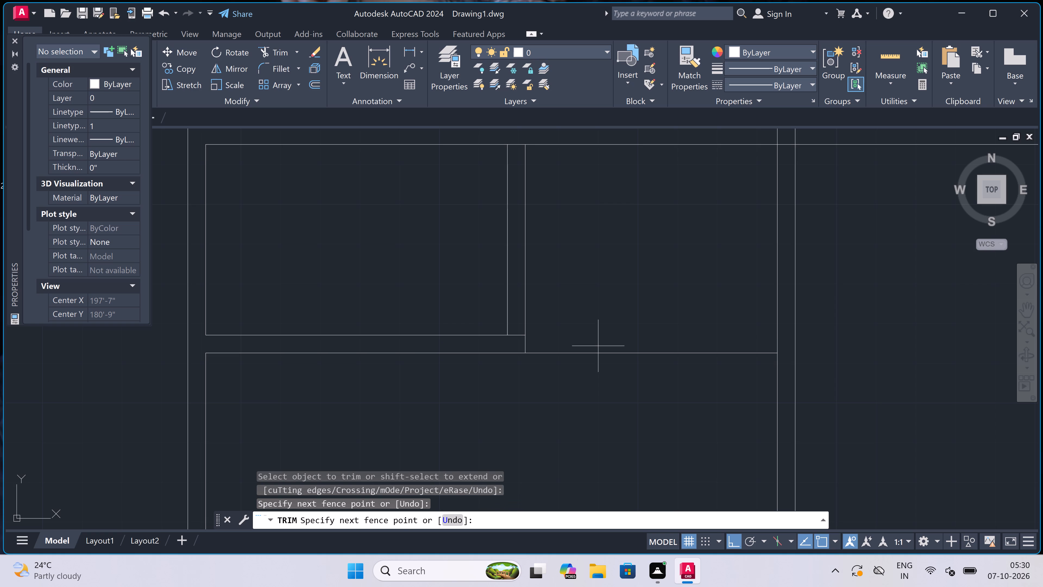
{"action": "left_click", "coordinate": [591, 365]}
{"action": "scroll", "coordinate": [517, 328], "scroll_direction": "up", "scroll_amount": 3}
{"action": "left_click", "coordinate": [517, 328]}
{"action": "left_click", "coordinate": [504, 395]}
{"action": "scroll", "coordinate": [505, 389], "scroll_direction": "down", "scroll_amount": 6}
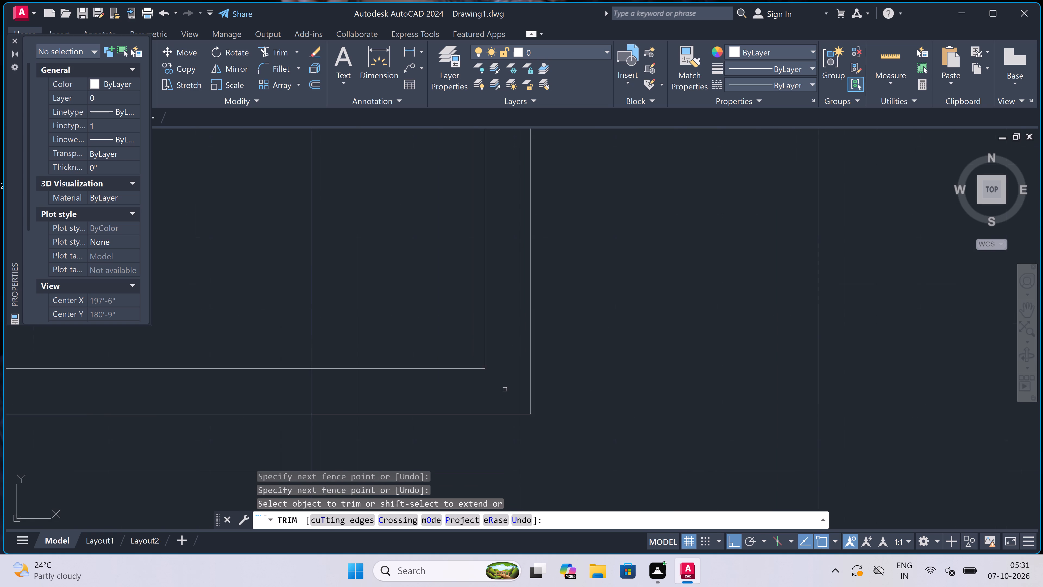
Trim the upper cross wall's lower line between the two partition lines to open the junction.
{"action": "scroll", "coordinate": [509, 311], "scroll_direction": "up", "scroll_amount": 5}
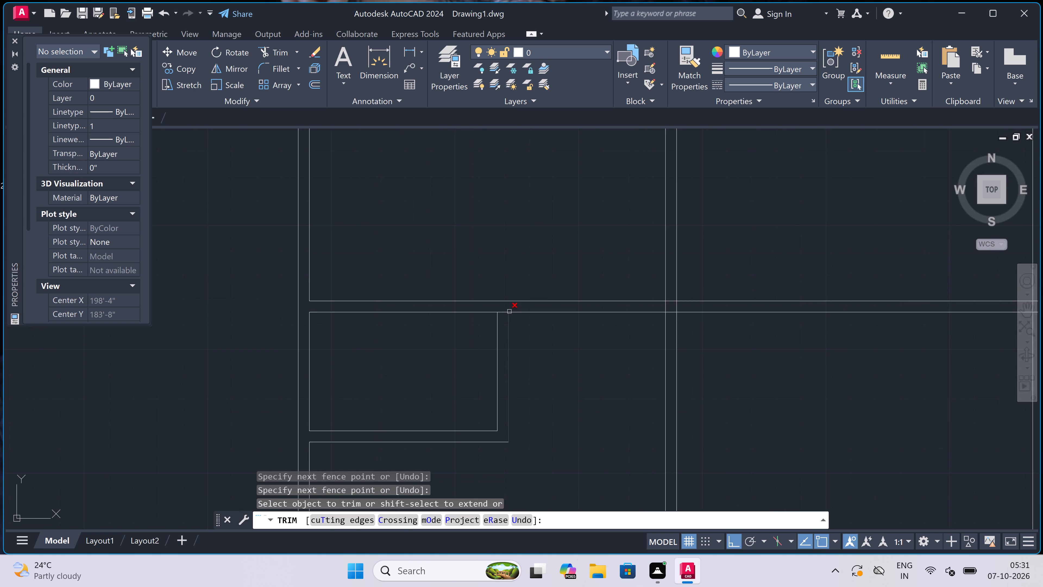
{"action": "left_click", "coordinate": [470, 313]}
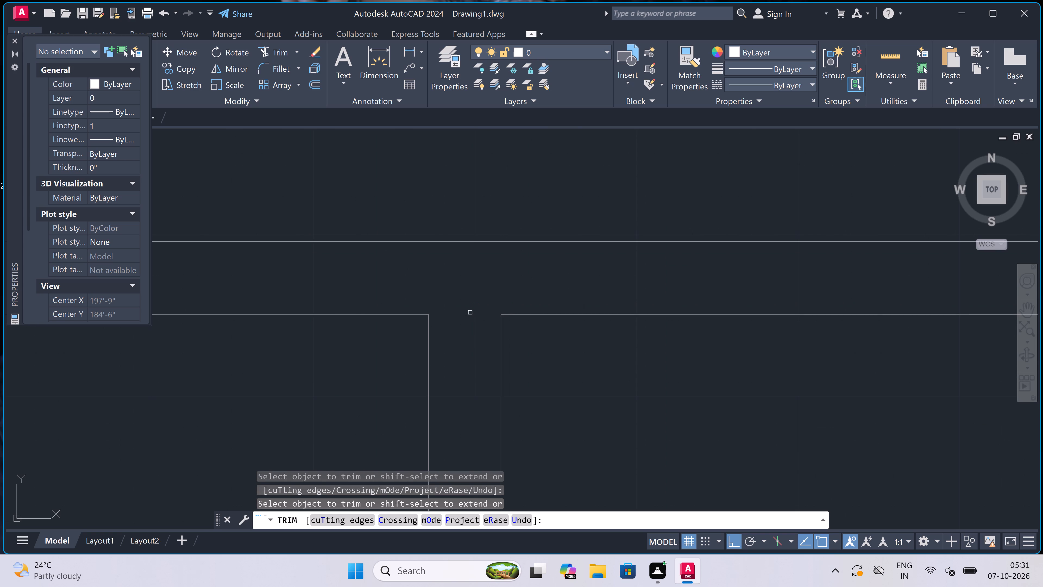
{"action": "scroll", "coordinate": [470, 313], "scroll_direction": "down", "scroll_amount": 4}
{"action": "scroll", "coordinate": [429, 320], "scroll_direction": "up", "scroll_amount": 1}
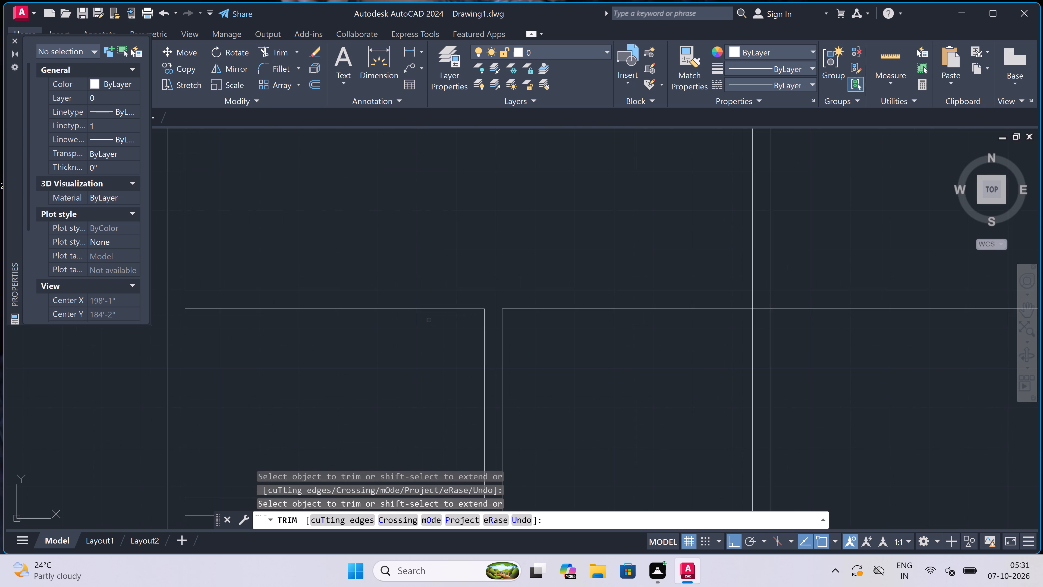
{"action": "key", "text": "Escape"}
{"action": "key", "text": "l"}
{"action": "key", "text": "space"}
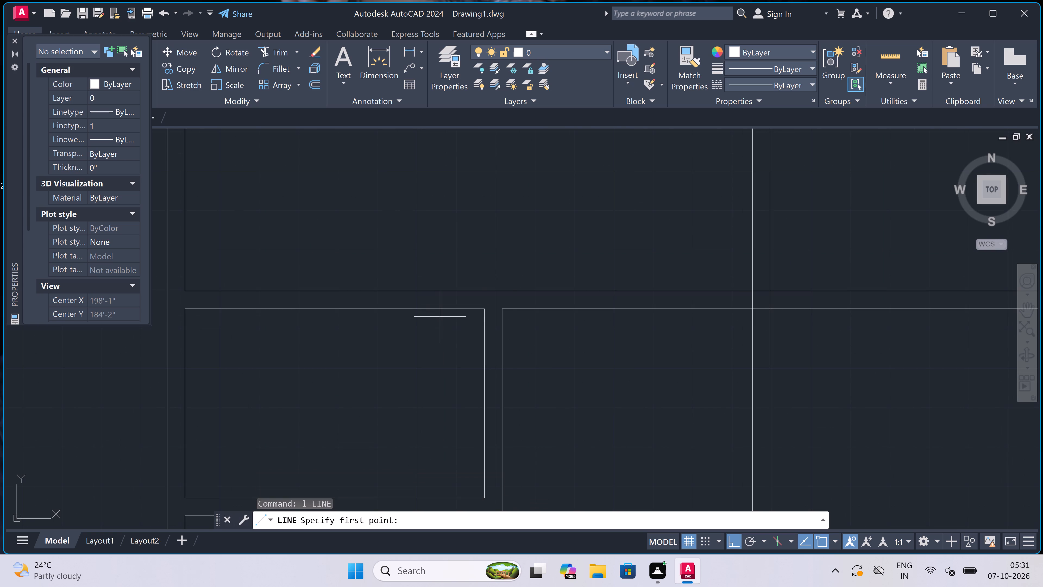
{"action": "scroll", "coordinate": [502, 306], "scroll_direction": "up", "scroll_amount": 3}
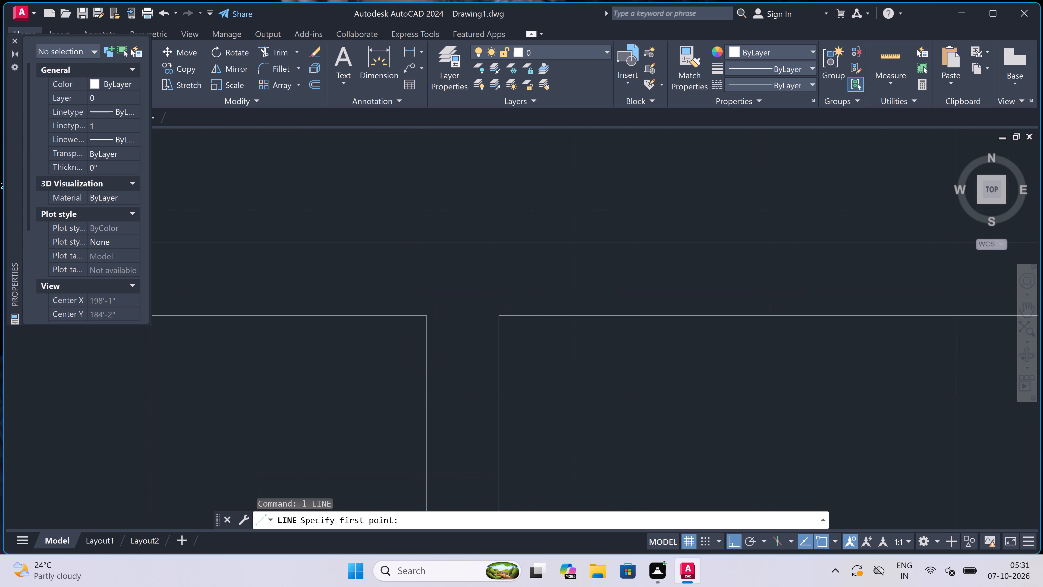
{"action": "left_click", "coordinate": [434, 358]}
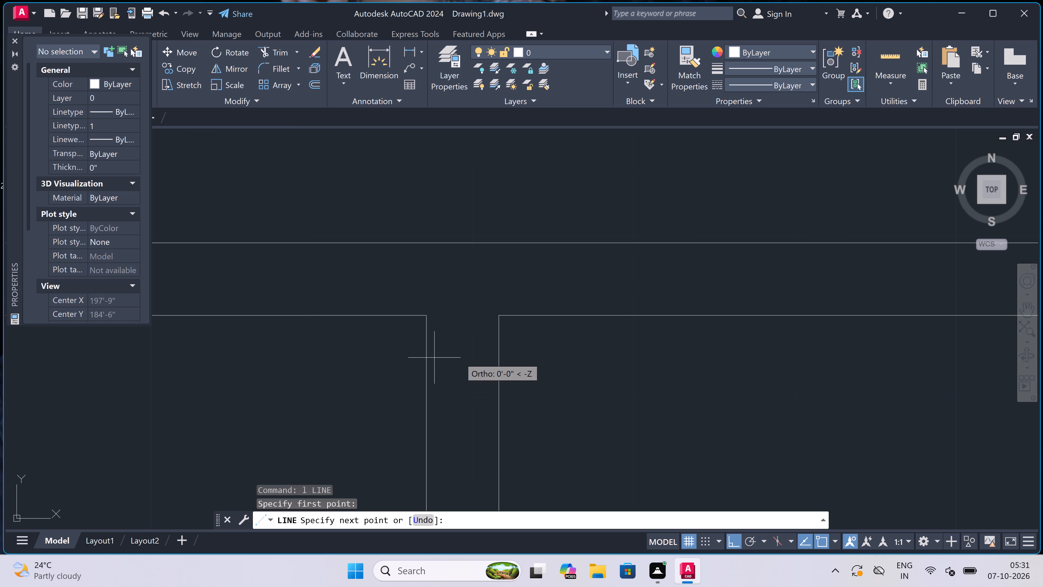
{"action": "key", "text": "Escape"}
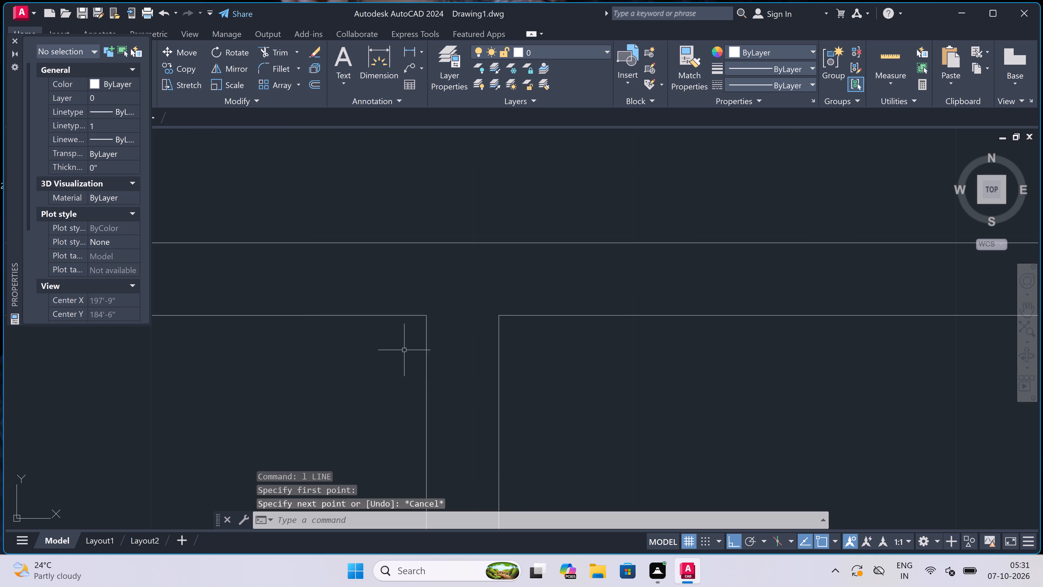
Draw a line across the partition near its top, continuing from its midpoint 2" down and 2' left as the door leaf.
{"action": "key", "text": "space"}
{"action": "left_click", "coordinate": [428, 360]}
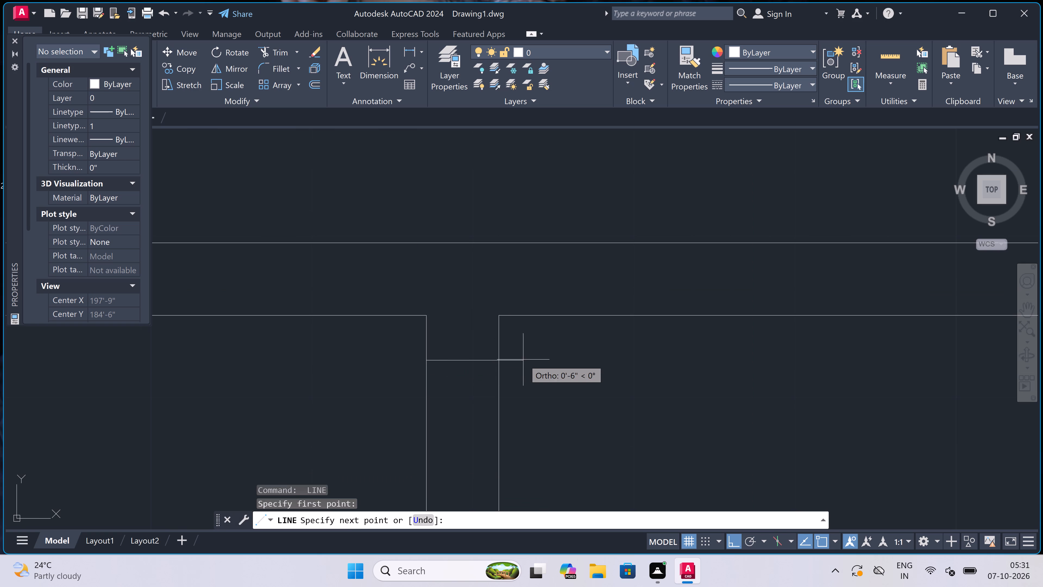
{"action": "left_click", "coordinate": [500, 360]}
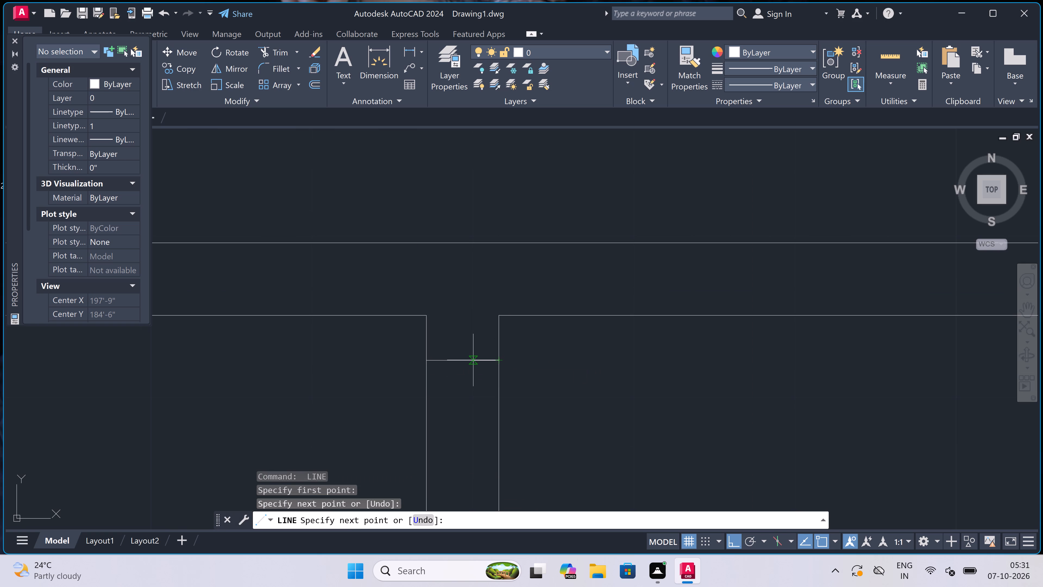
{"action": "left_click", "coordinate": [464, 361]}
{"action": "type", "text": "2\""}
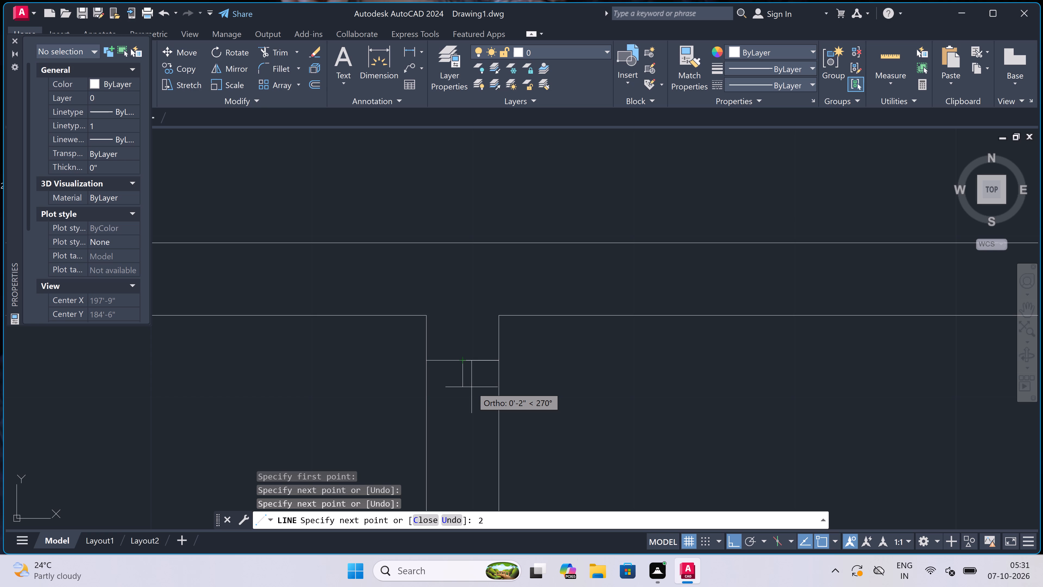
{"action": "key", "text": "space"}
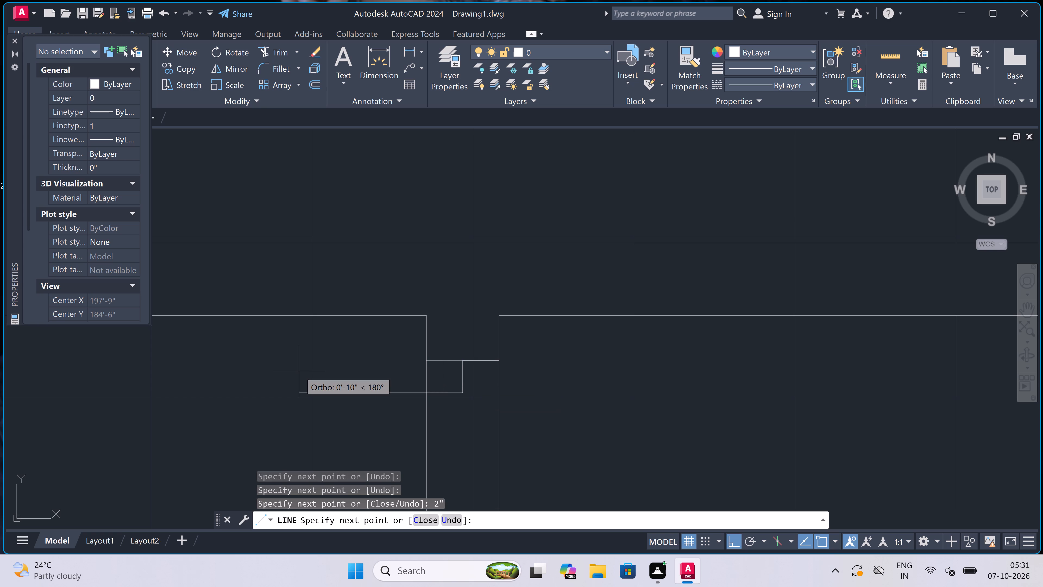
{"action": "type", "text": "2'"}
{"action": "key", "text": "space"}
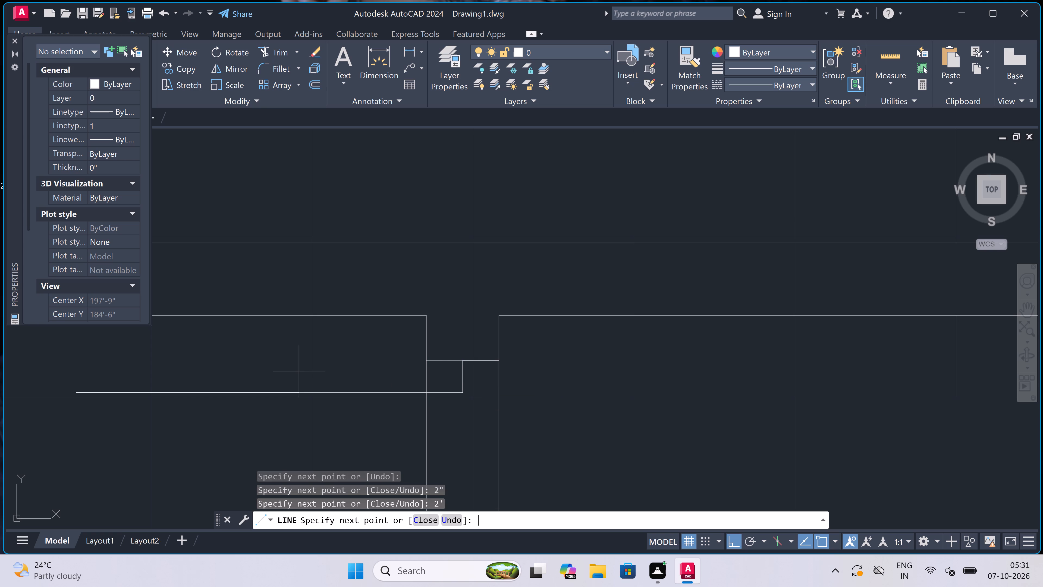
{"action": "key", "text": "Escape"}
Draw a second line across the partition at the midpoint of its left line, with a 2" line up from its middle.
{"action": "scroll", "coordinate": [399, 327], "scroll_direction": "down", "scroll_amount": 4}
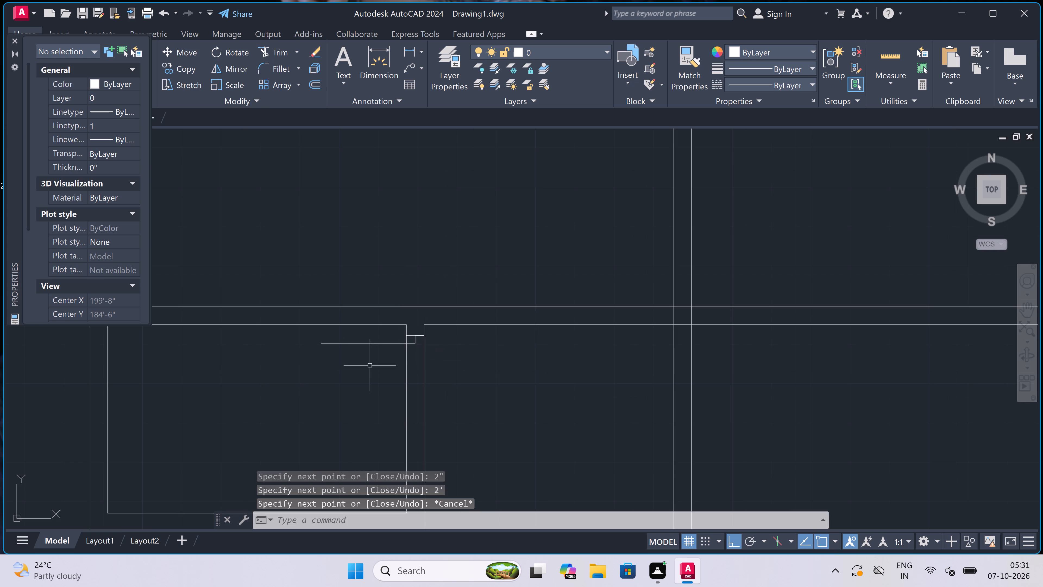
{"action": "scroll", "coordinate": [393, 360], "scroll_direction": "down", "scroll_amount": 2}
{"action": "scroll", "coordinate": [365, 383], "scroll_direction": "up", "scroll_amount": 3}
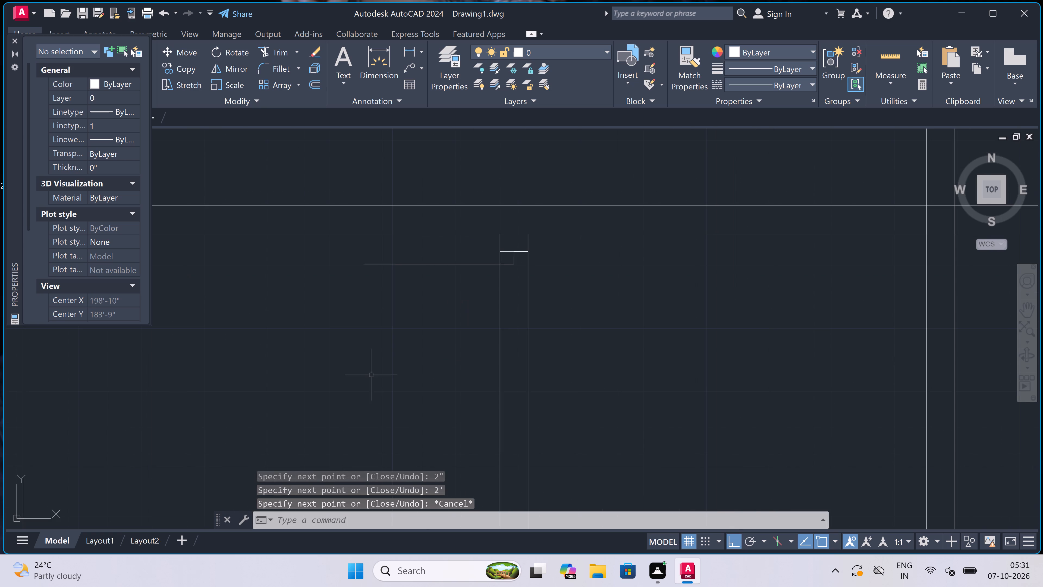
{"action": "key", "text": "space"}
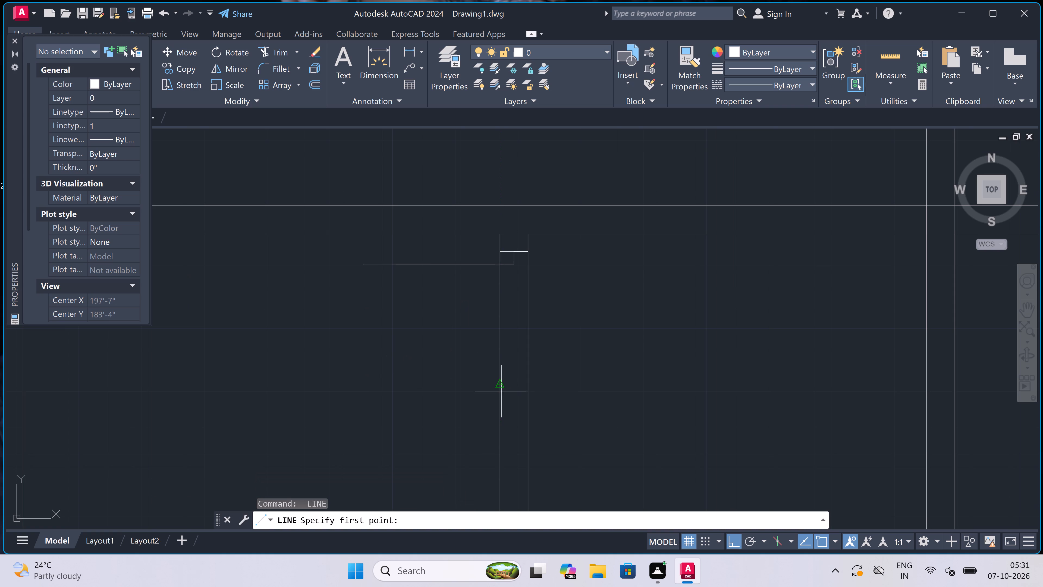
{"action": "left_click", "coordinate": [500, 391]}
{"action": "left_click", "coordinate": [525, 388]}
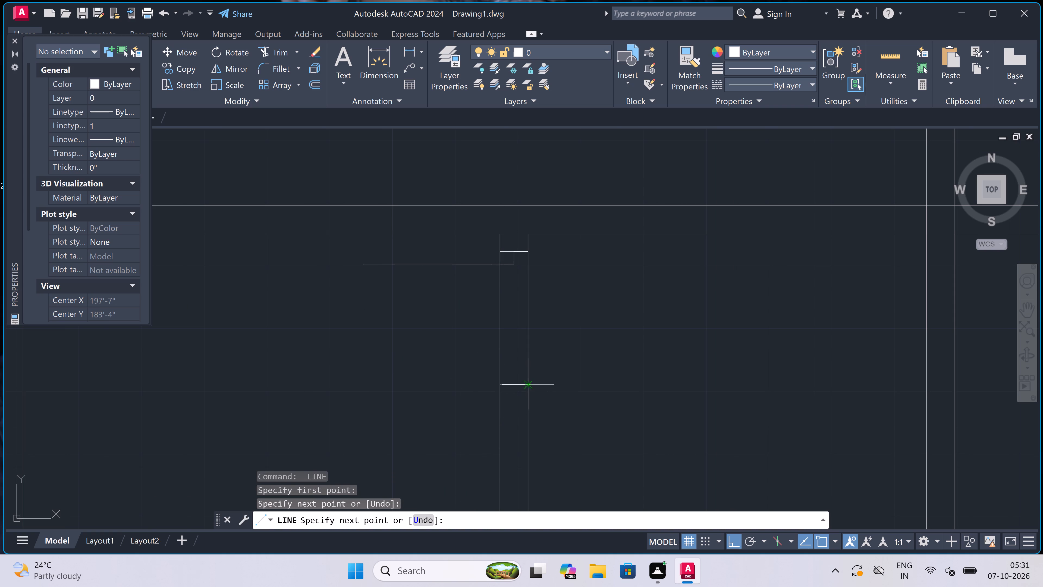
{"action": "left_click", "coordinate": [517, 386]}
{"action": "type", "text": "2\""}
{"action": "key", "text": "space"}
{"action": "key", "text": "Escape"}
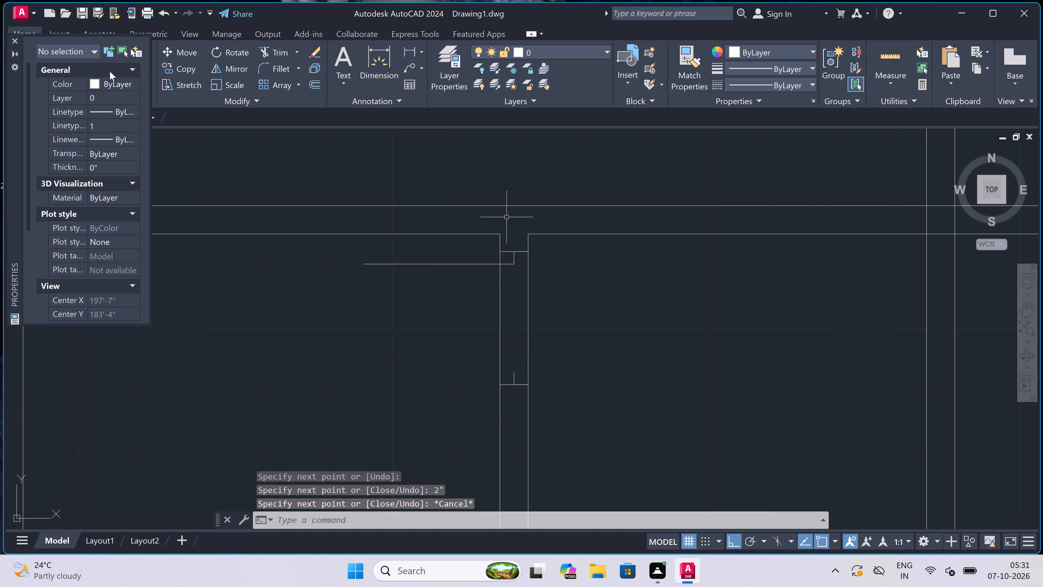
Dock the floating Properties palette and close it to uncover the drawing tools.
{"action": "double_click", "coordinate": [12, 35]}
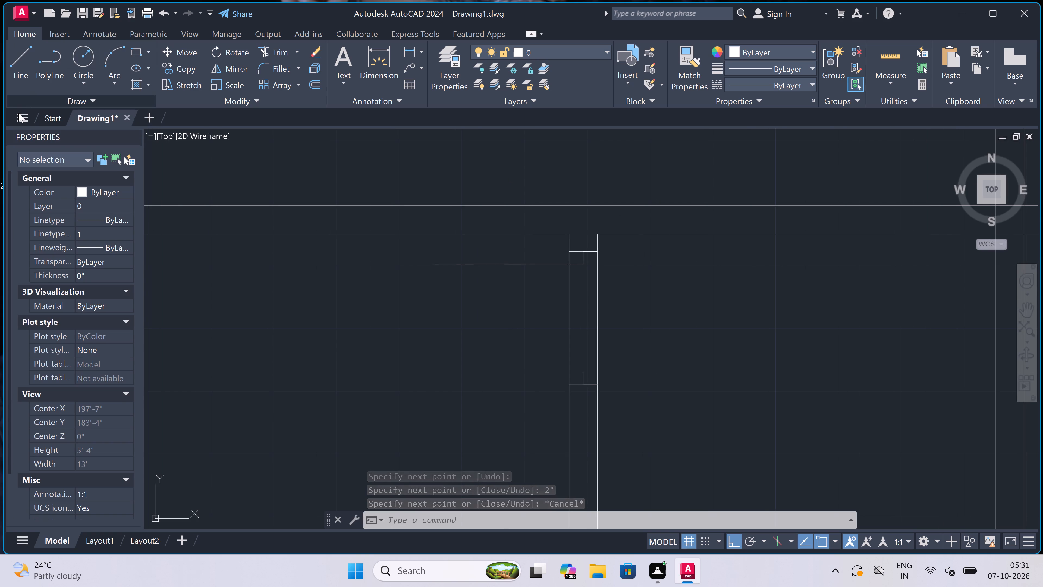
{"action": "double_click", "coordinate": [132, 133]}
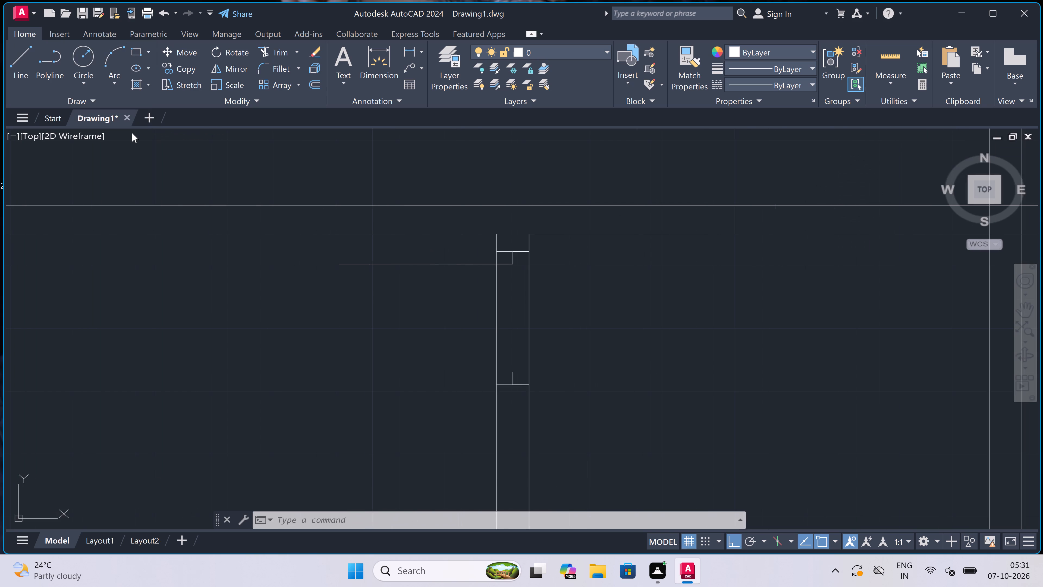
Draw the door swing with a Start, End, Direction arc from the leaf's free end to the opposite jamb stub, tangent downward.
{"action": "double_click", "coordinate": [113, 56]}
{"action": "double_click", "coordinate": [107, 78]}
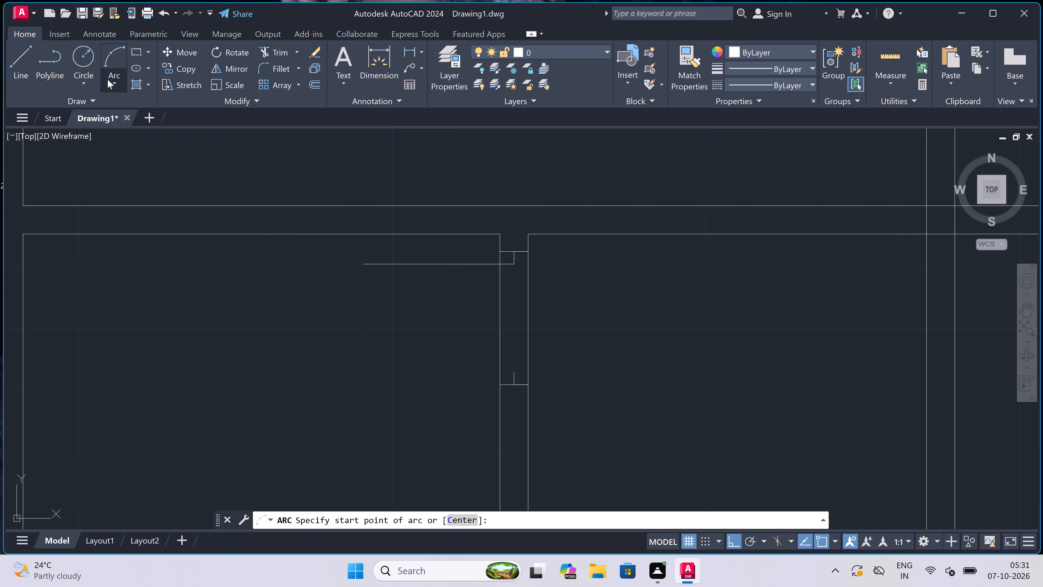
{"action": "left_click", "coordinate": [113, 77]}
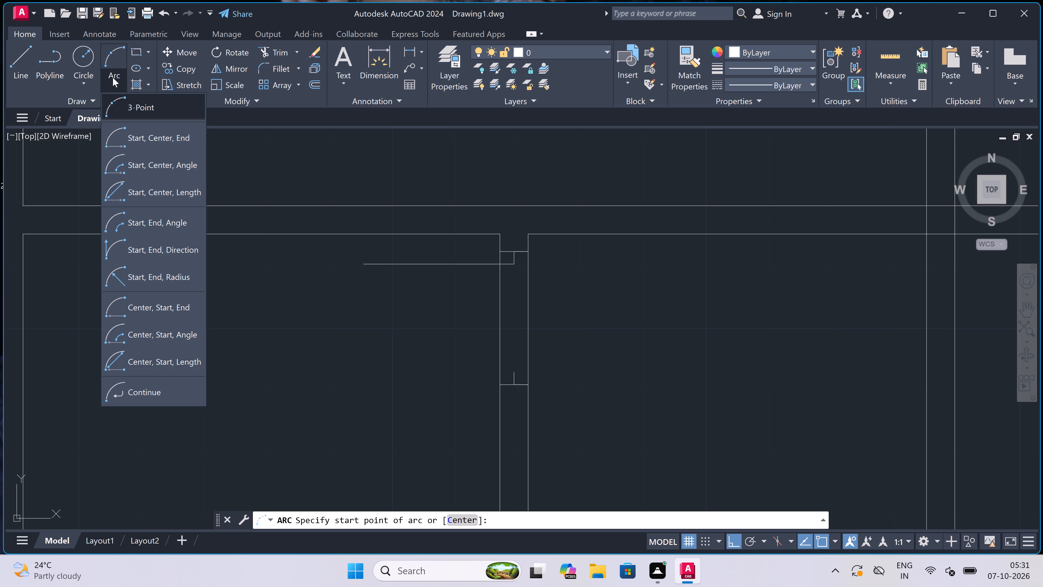
{"action": "left_click", "coordinate": [170, 246]}
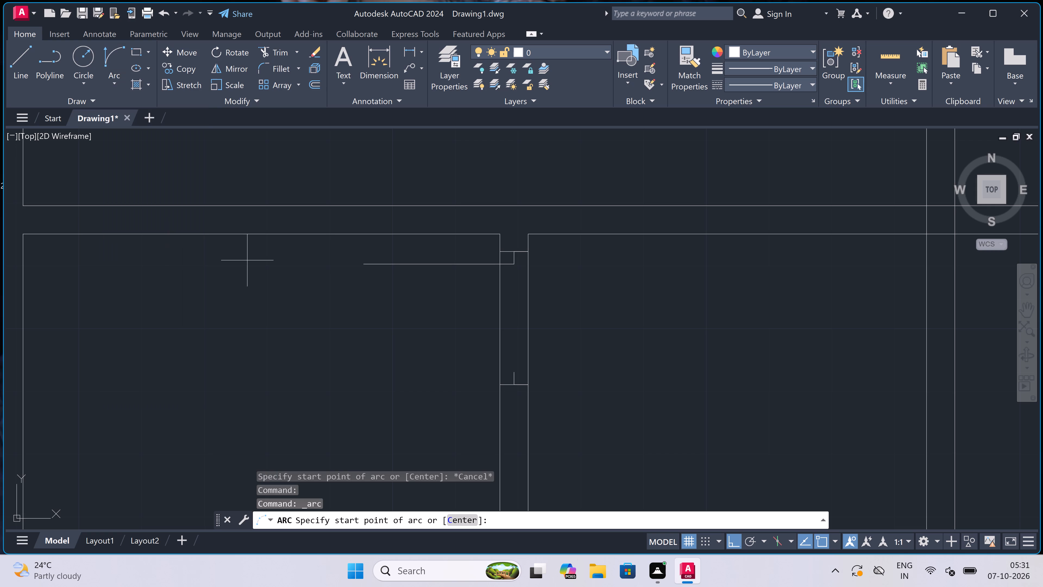
{"action": "left_click", "coordinate": [360, 268]}
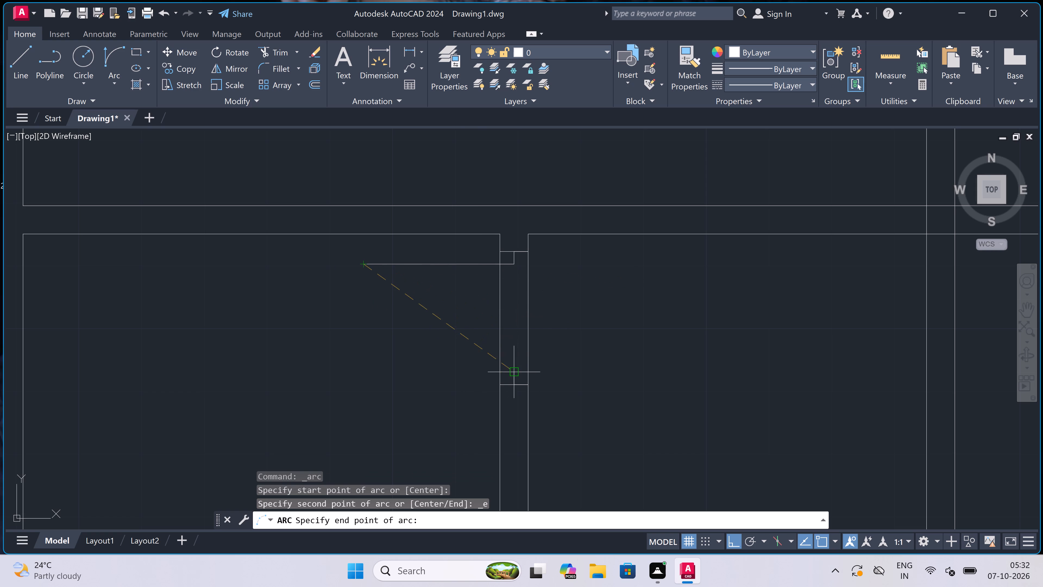
{"action": "left_click", "coordinate": [514, 367]}
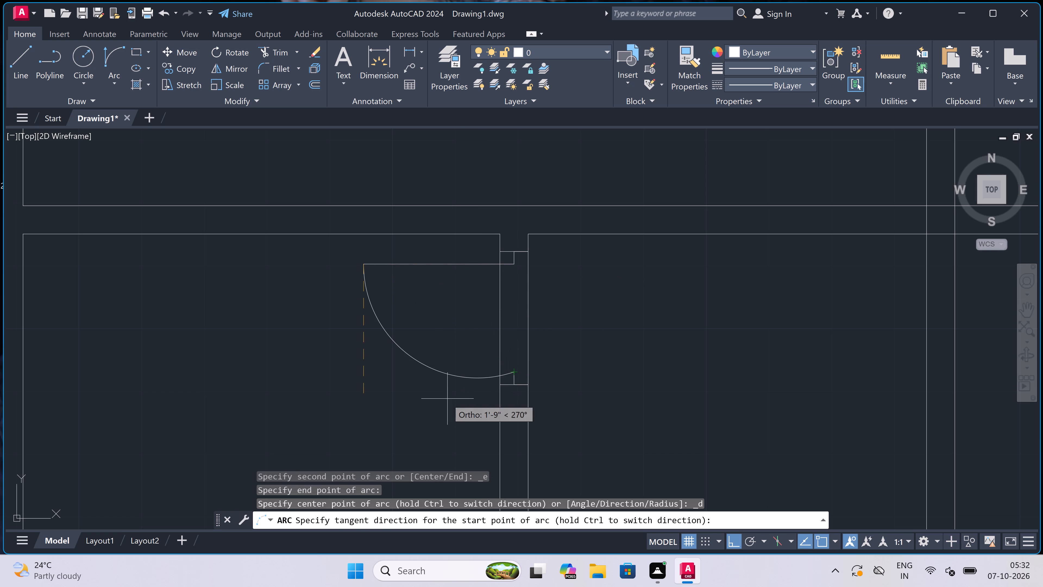
{"action": "left_click", "coordinate": [447, 399]}
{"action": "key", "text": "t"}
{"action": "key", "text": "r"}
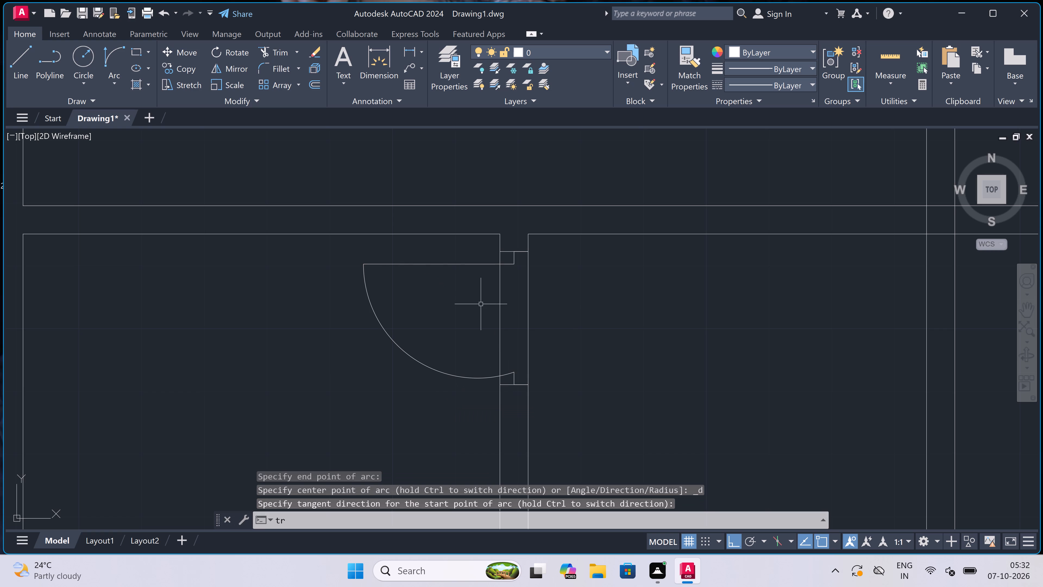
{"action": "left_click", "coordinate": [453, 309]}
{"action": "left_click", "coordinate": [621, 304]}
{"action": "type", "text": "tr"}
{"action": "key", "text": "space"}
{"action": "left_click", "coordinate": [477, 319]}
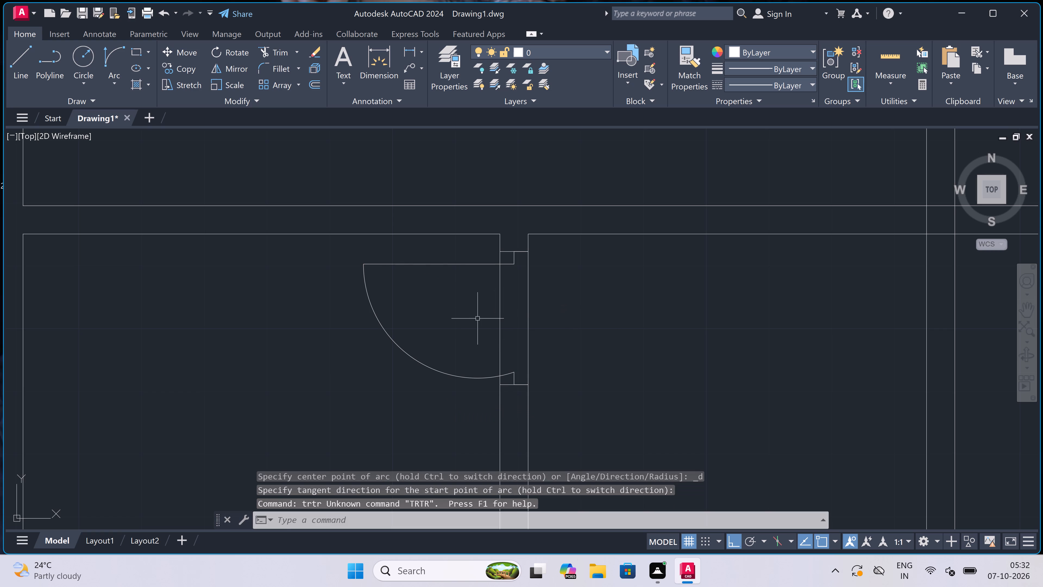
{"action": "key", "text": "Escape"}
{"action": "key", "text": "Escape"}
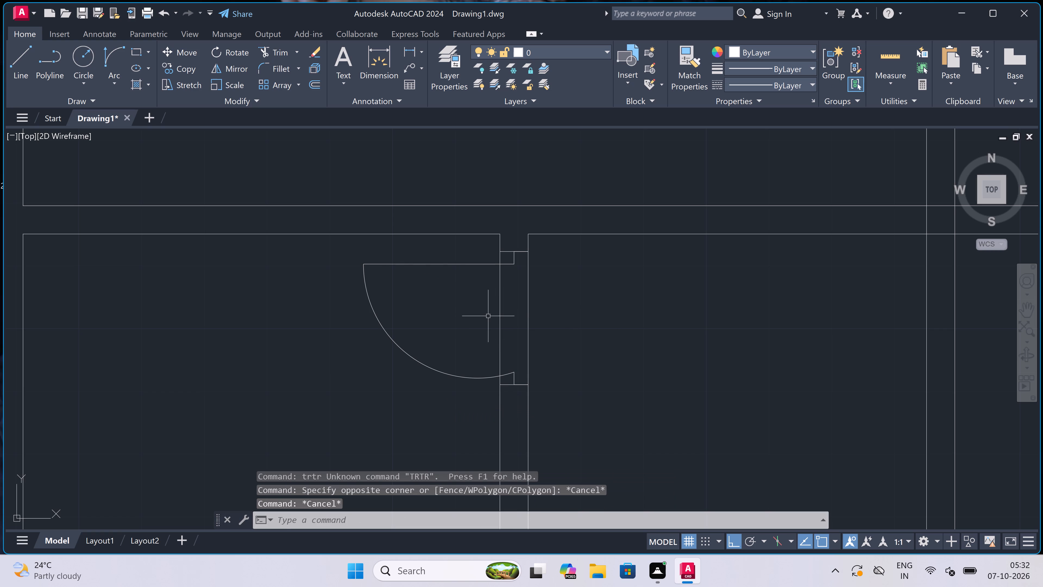
Trim both partition lines between the two door jambs to open the doorway.
{"action": "type", "text": "tr"}
{"action": "key", "text": "space"}
{"action": "left_click", "coordinate": [488, 316]}
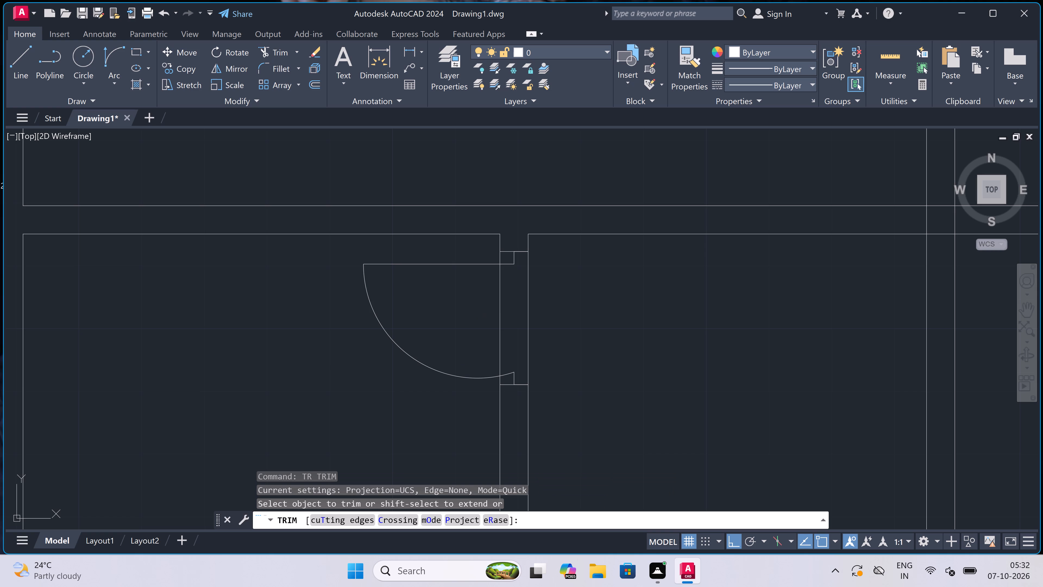
{"action": "left_click", "coordinate": [616, 310]}
{"action": "left_click", "coordinate": [485, 316]}
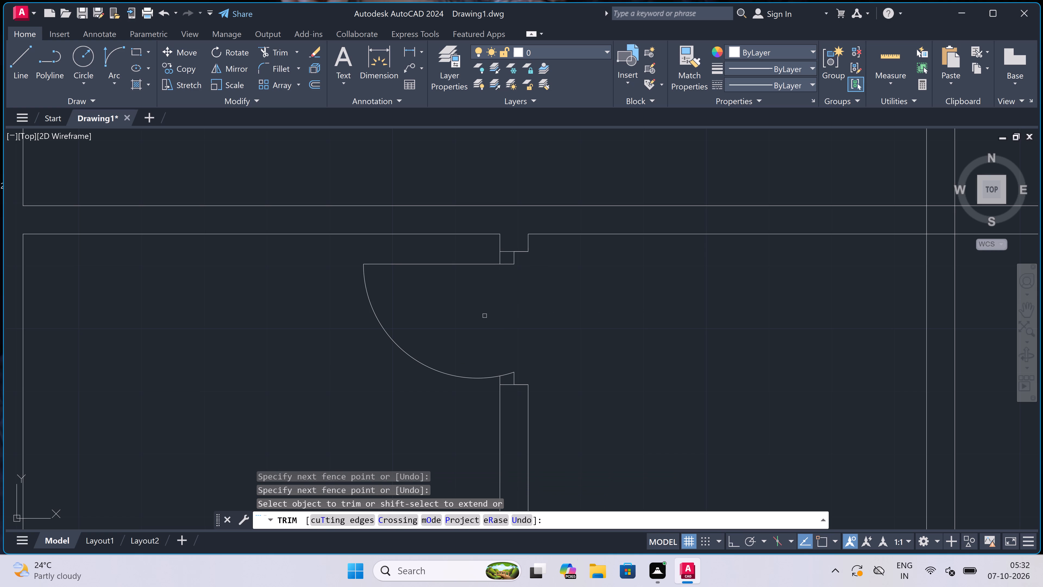
{"action": "scroll", "coordinate": [485, 315], "scroll_direction": "down", "scroll_amount": 4}
{"action": "key", "text": "Escape"}
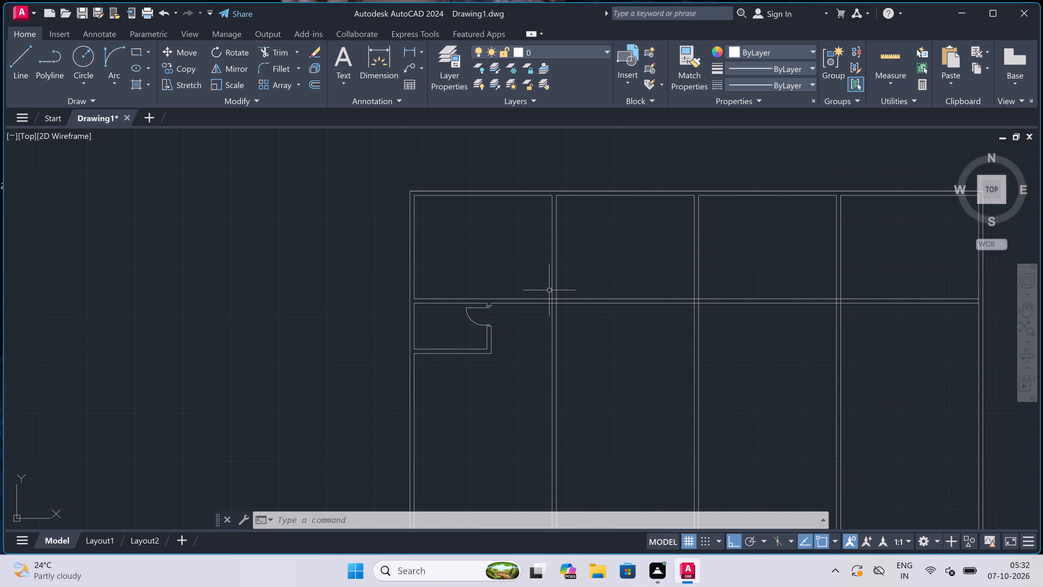
Draw a jamb line across the cross wall just left of the first room divider, continuing from its midpoint 2" left and 3' up.
{"action": "scroll", "coordinate": [549, 290], "scroll_direction": "up", "scroll_amount": 3}
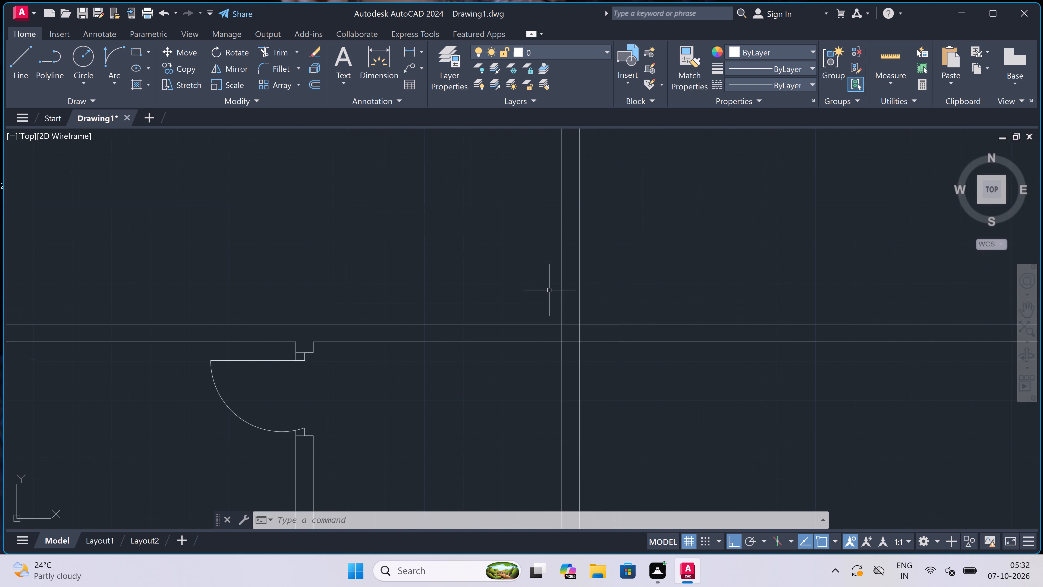
{"action": "key", "text": "l"}
{"action": "key", "text": "space"}
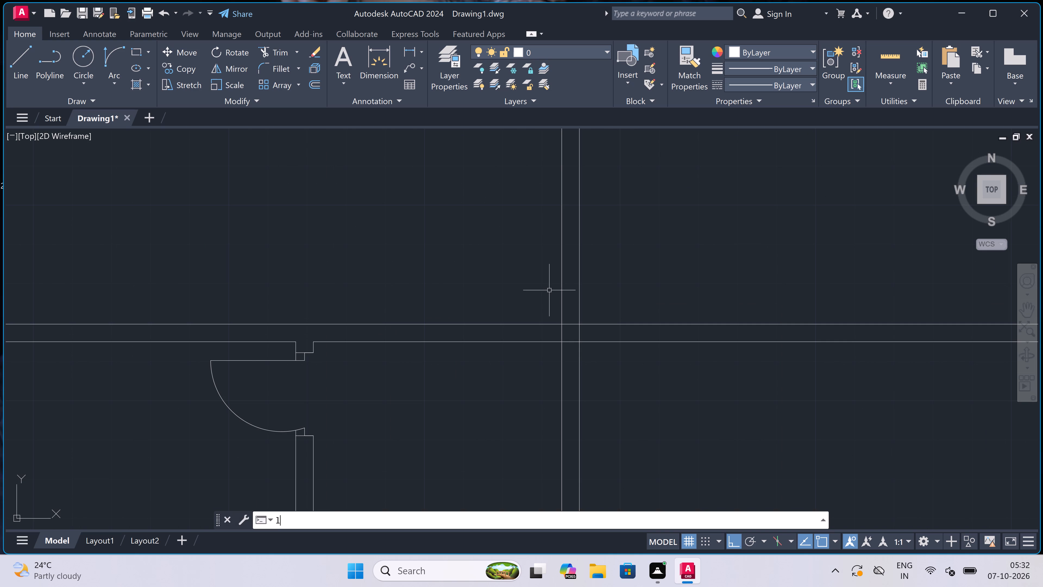
{"action": "scroll", "coordinate": [560, 309], "scroll_direction": "up", "scroll_amount": 1}
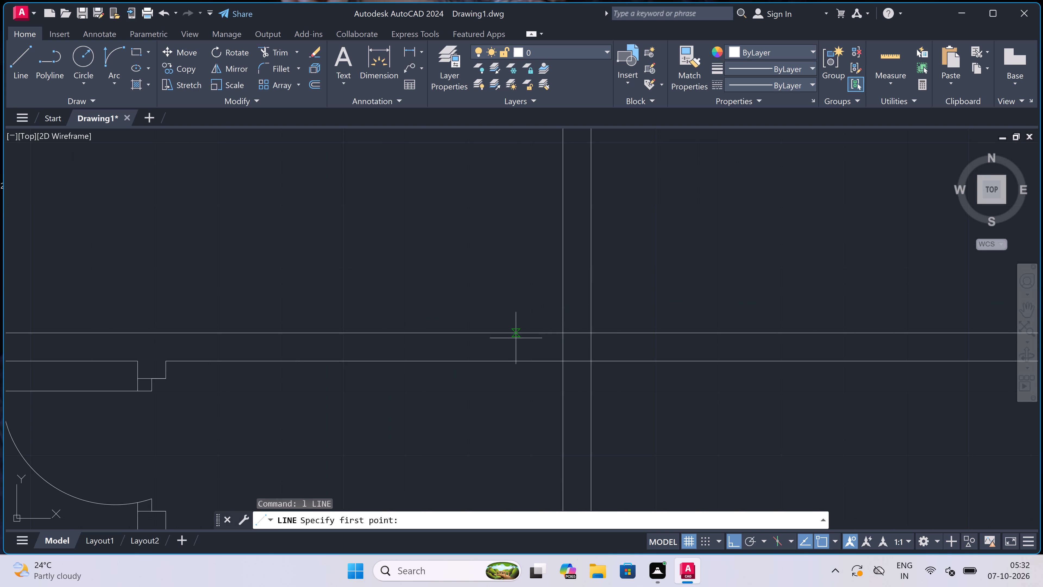
{"action": "left_click", "coordinate": [538, 333]}
{"action": "left_click", "coordinate": [538, 356]}
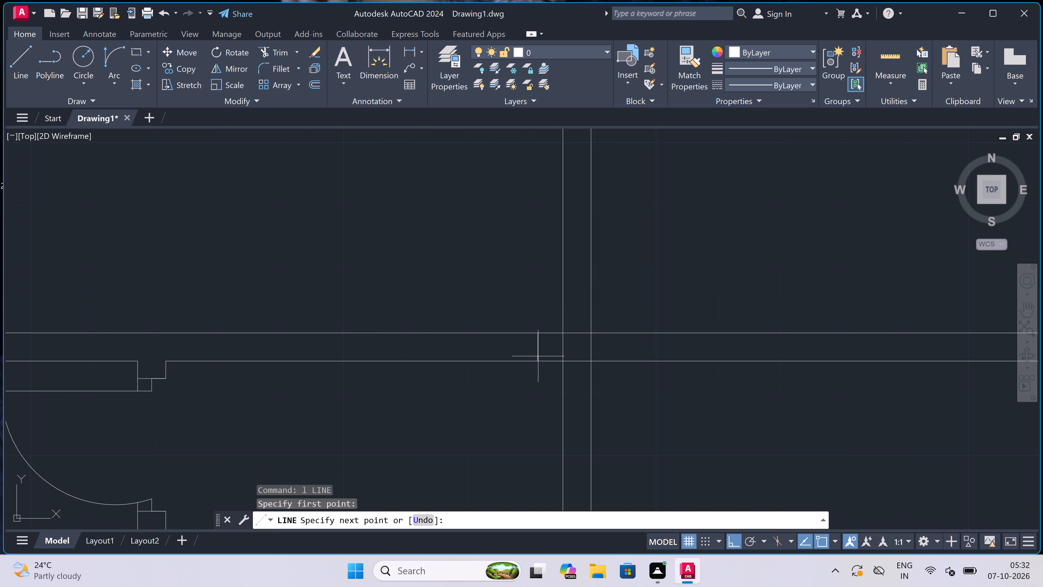
{"action": "left_click", "coordinate": [539, 346]}
{"action": "type", "text": "2\""}
{"action": "key", "text": "space"}
{"action": "type", "text": "3'"}
{"action": "key", "text": "space"}
{"action": "key", "text": "Escape"}
{"action": "scroll", "coordinate": [533, 226], "scroll_direction": "down", "scroll_amount": 2}
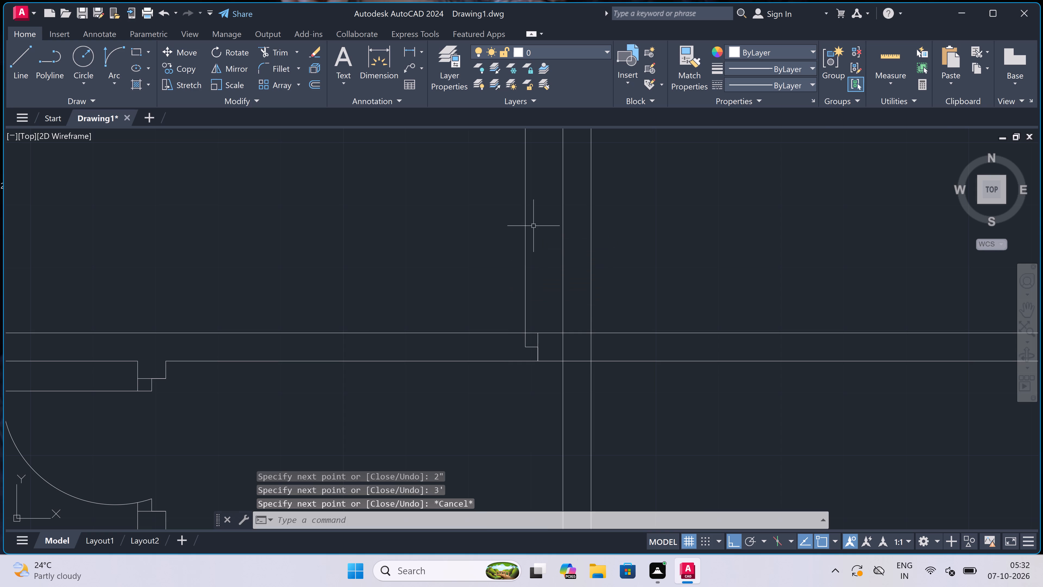
Draw the opposite jamb line across the cross wall, left of the 3' door leaf, with a 2" line right from its midpoint.
{"action": "scroll", "coordinate": [533, 226], "scroll_direction": "down", "scroll_amount": 1}
{"action": "scroll", "coordinate": [519, 204], "scroll_direction": "up", "scroll_amount": 2}
{"action": "key", "text": "space"}
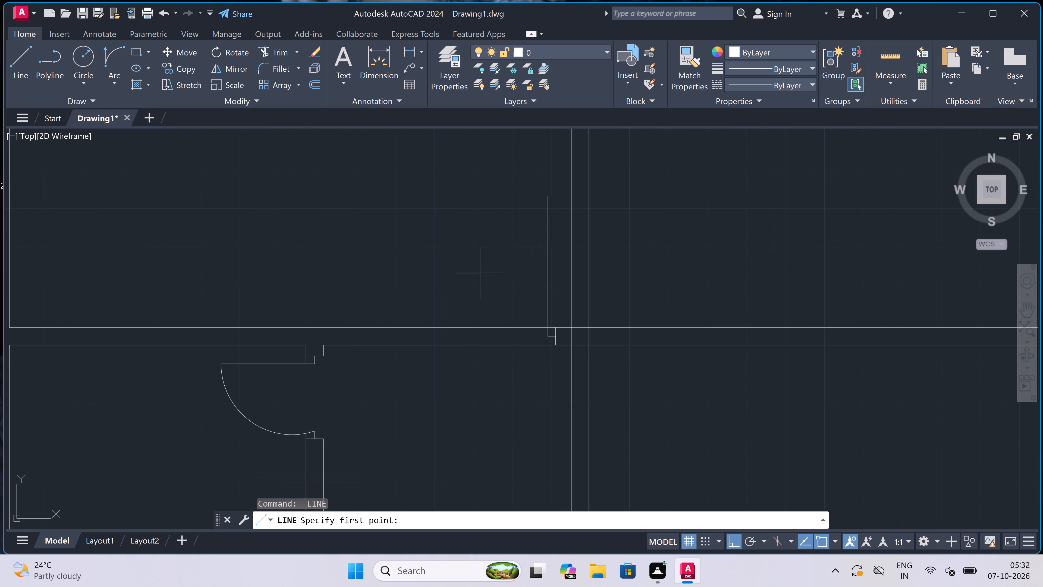
{"action": "scroll", "coordinate": [482, 270], "scroll_direction": "up", "scroll_amount": 1}
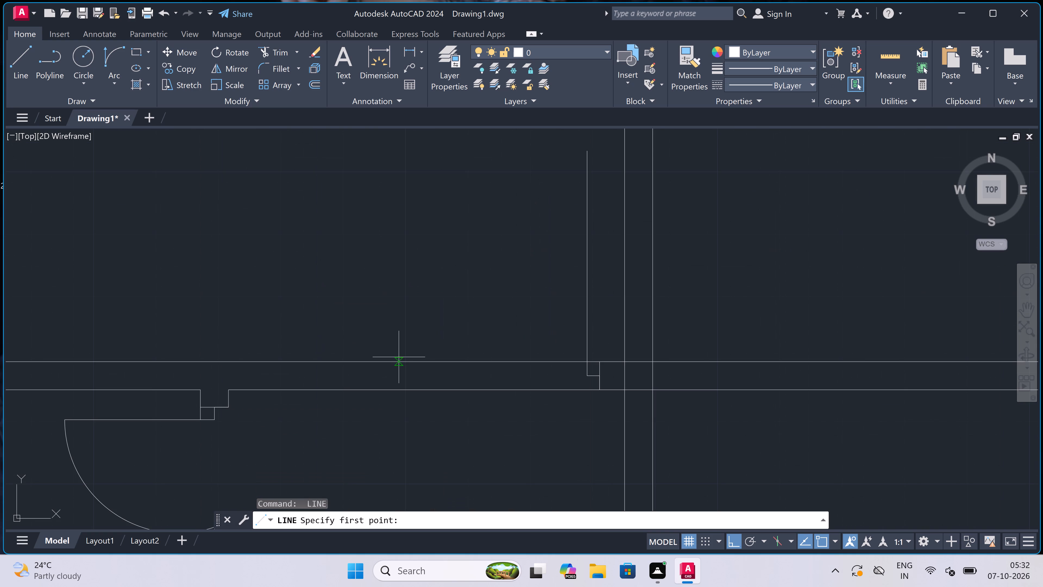
{"action": "left_click", "coordinate": [391, 361]}
{"action": "left_click", "coordinate": [390, 389]}
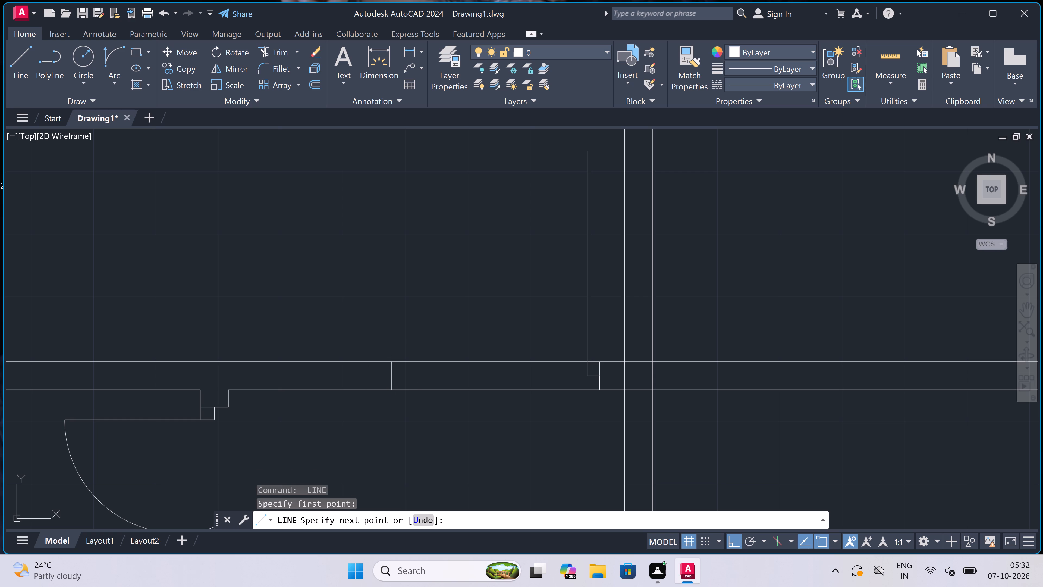
{"action": "left_click", "coordinate": [392, 377]}
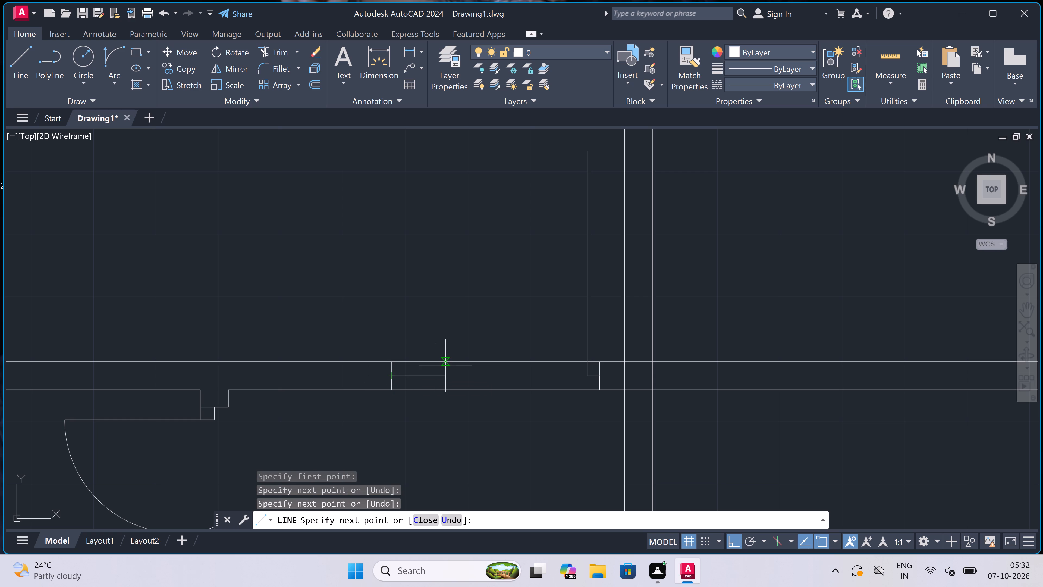
{"action": "type", "text": "2\""}
{"action": "key", "text": "space"}
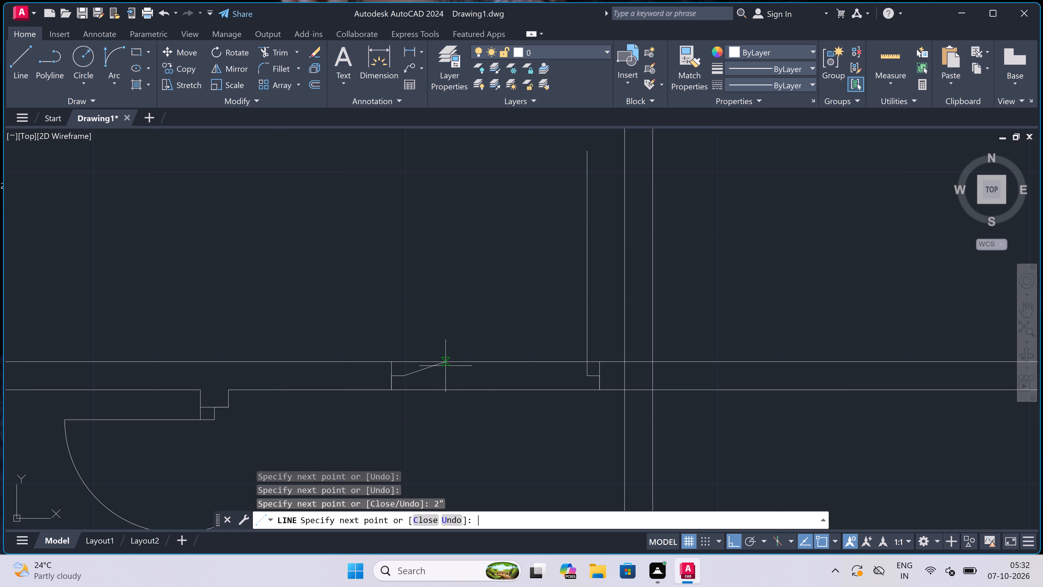
{"action": "key", "text": "Escape"}
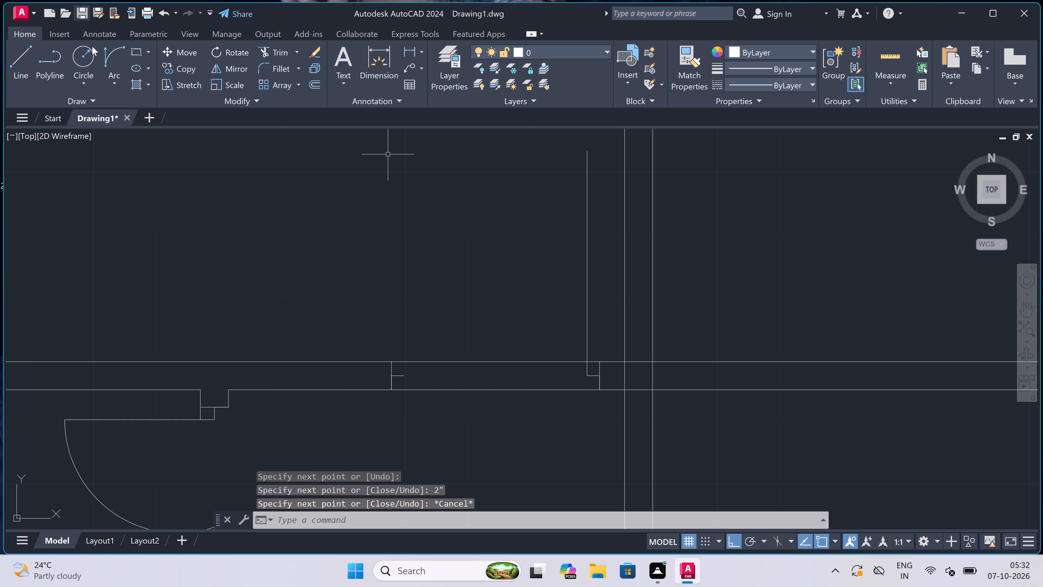
Draw the room door's swing as a Start, End, Direction arc from the leaf's top to the opposite jamb stub, tangent leftward.
{"action": "left_click", "coordinate": [109, 57]}
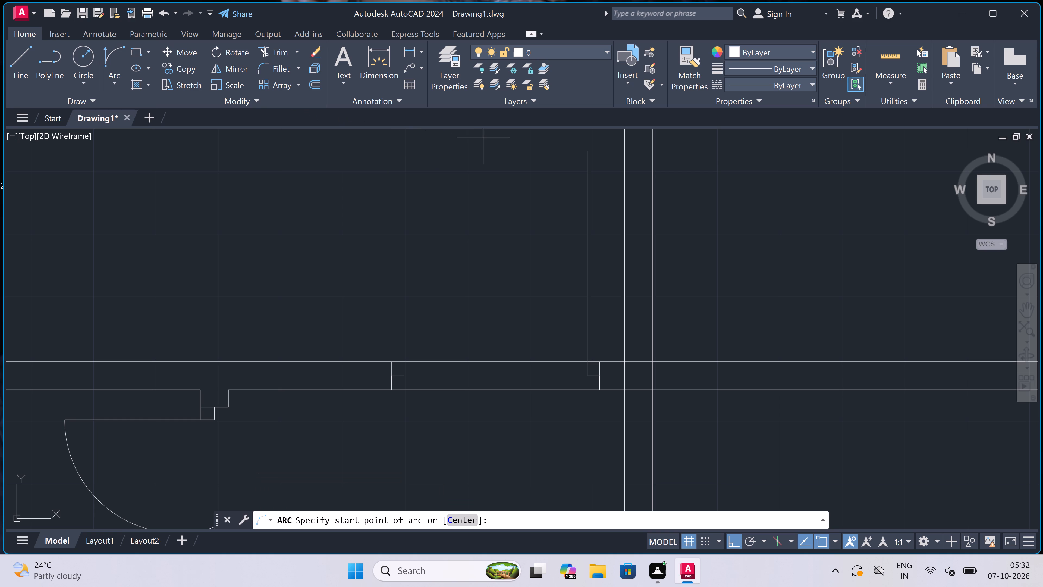
{"action": "left_click", "coordinate": [582, 149]}
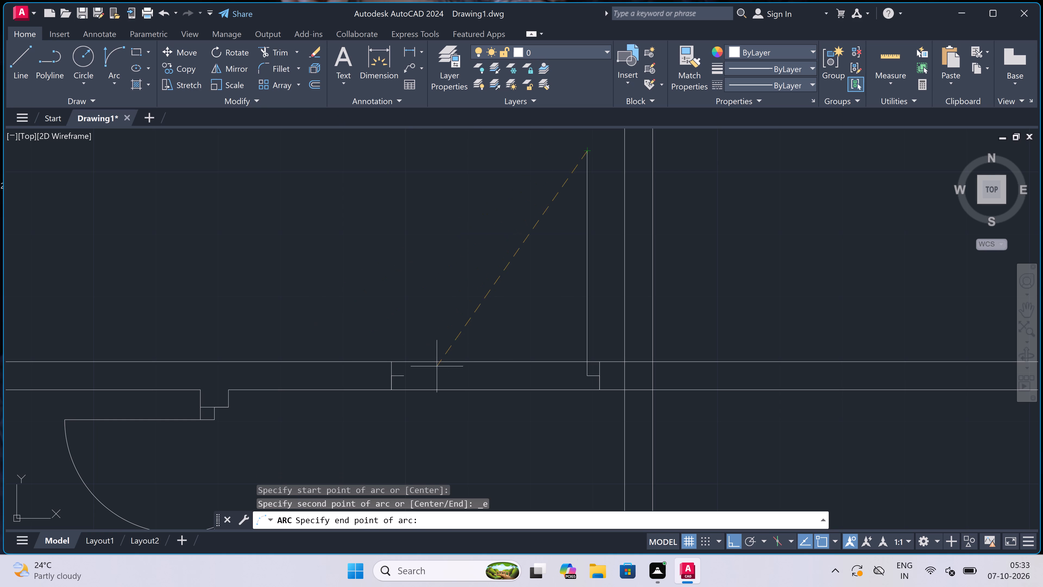
{"action": "left_click", "coordinate": [404, 376]}
{"action": "double_click", "coordinate": [348, 265]}
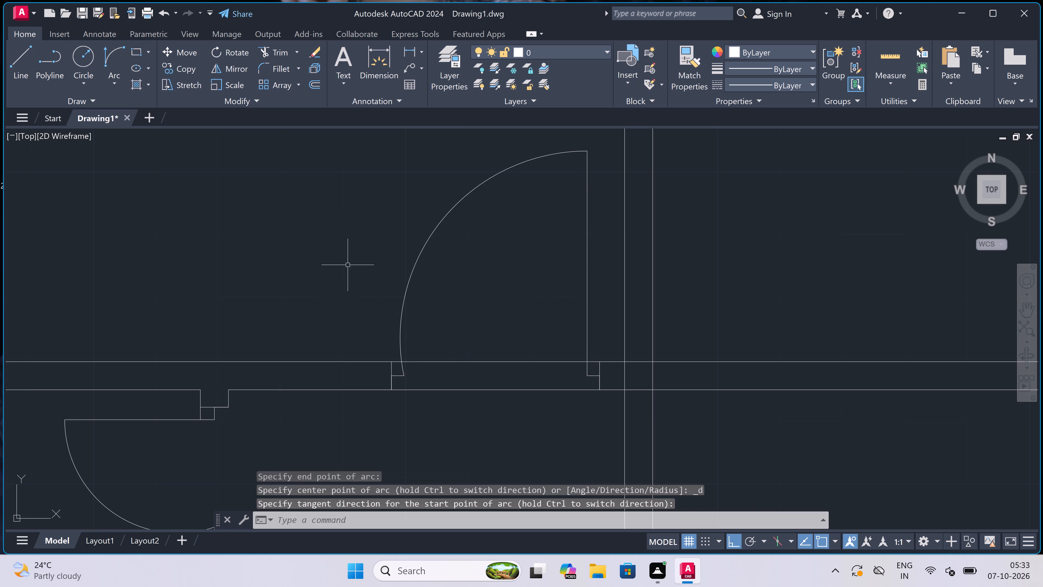
Trim both cross wall lines between the room door's jambs to open the doorway.
{"action": "key", "text": "t"}
{"action": "key", "text": "r"}
{"action": "key", "text": "space"}
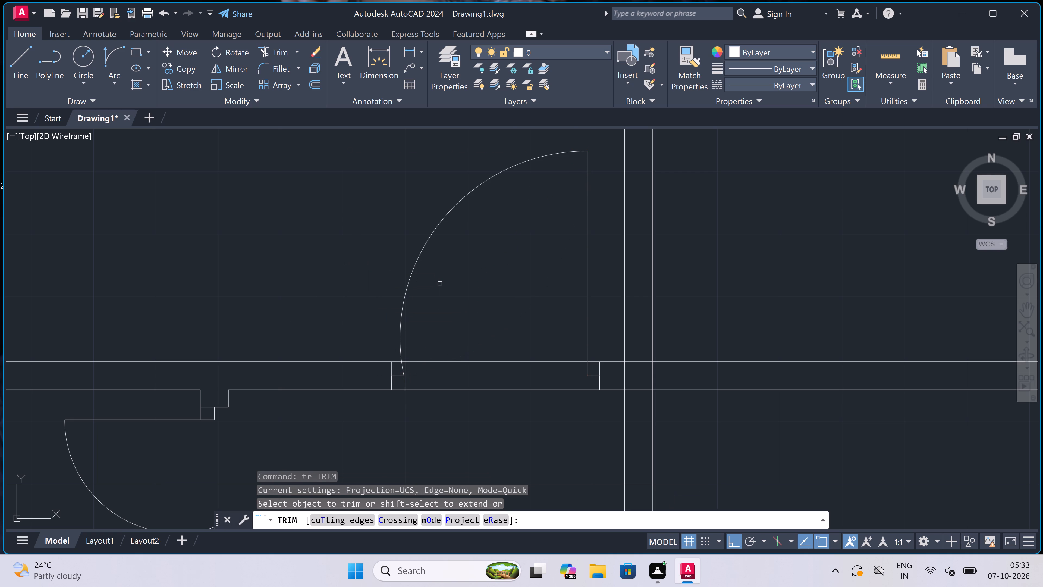
{"action": "scroll", "coordinate": [440, 283], "scroll_direction": "down", "scroll_amount": 2}
{"action": "left_click", "coordinate": [447, 290]}
{"action": "left_click", "coordinate": [452, 354]}
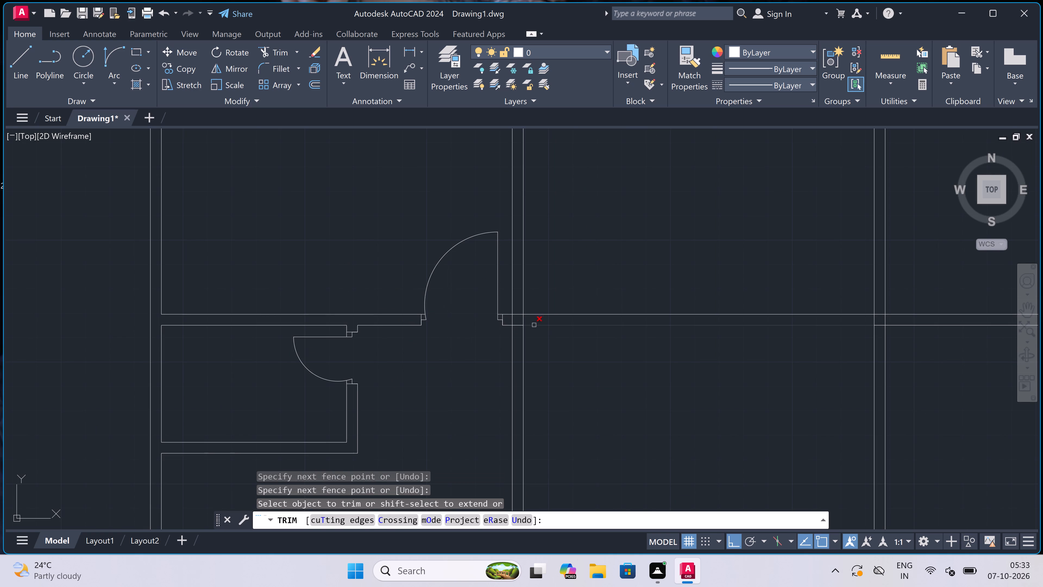
Trim the first room divider's lines inside the cross wall and the cross wall's upper line between them to open the junction.
{"action": "scroll", "coordinate": [546, 323], "scroll_direction": "up", "scroll_amount": 4}
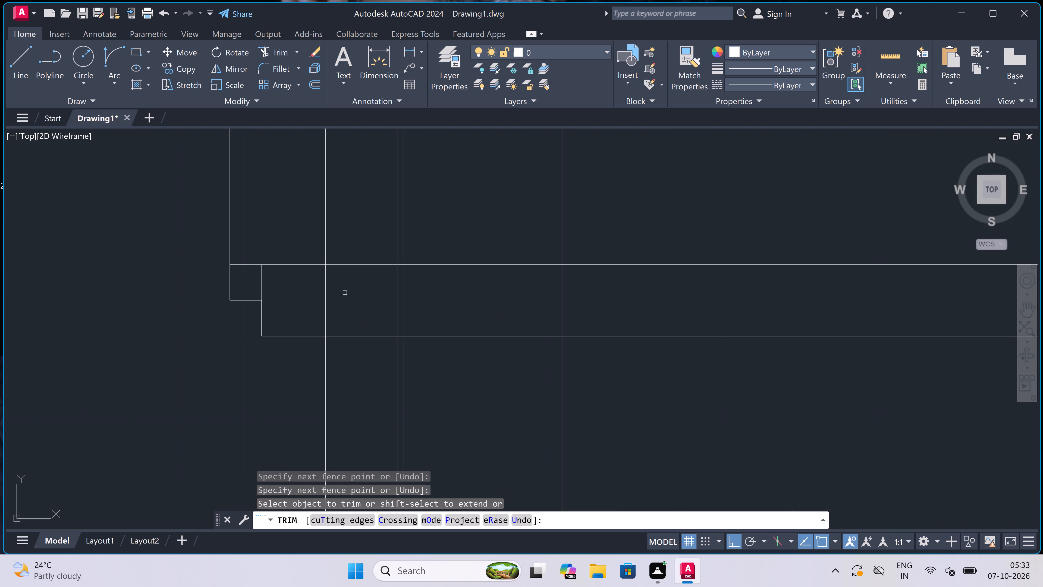
{"action": "left_click", "coordinate": [315, 295]}
{"action": "left_click", "coordinate": [470, 311]}
{"action": "left_click", "coordinate": [354, 304]}
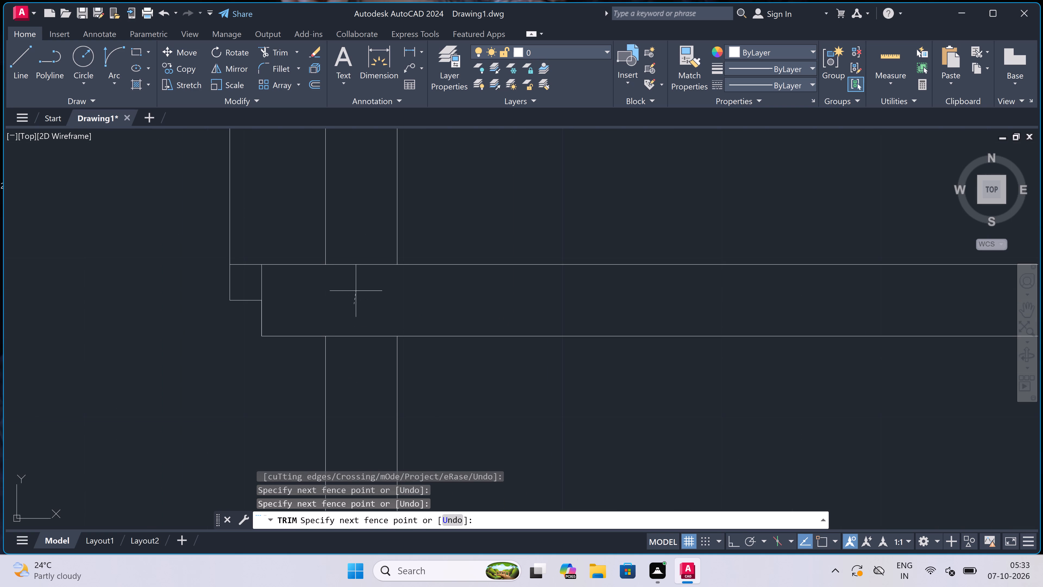
{"action": "left_click", "coordinate": [371, 238]}
Trim away both lines of the first room divider below the cross wall.
{"action": "scroll", "coordinate": [391, 275], "scroll_direction": "down", "scroll_amount": 4}
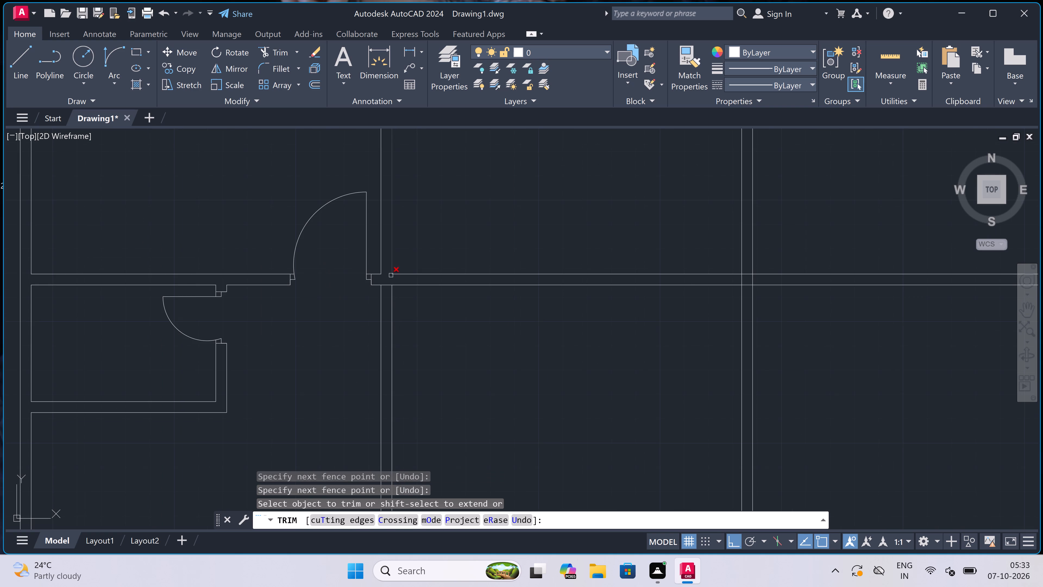
{"action": "scroll", "coordinate": [387, 302], "scroll_direction": "down", "scroll_amount": 3}
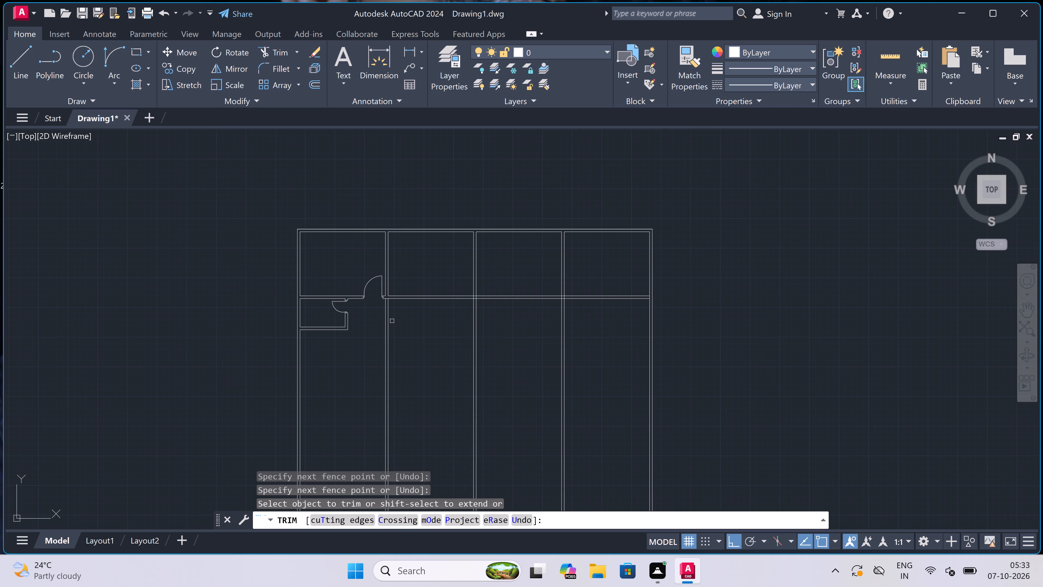
{"action": "left_click", "coordinate": [392, 321]}
{"action": "left_click", "coordinate": [381, 321]}
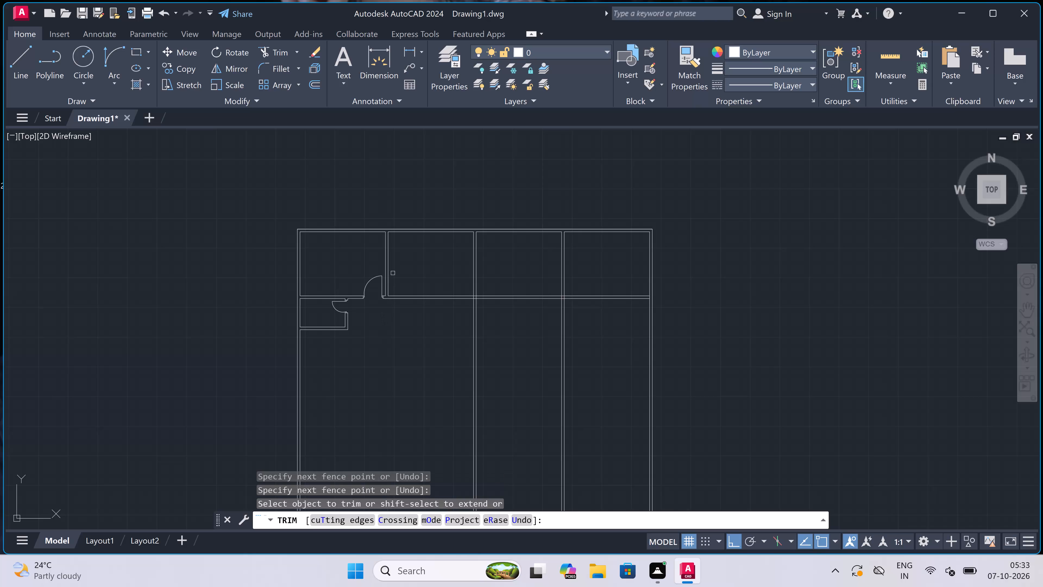
{"action": "scroll", "coordinate": [396, 266], "scroll_direction": "up", "scroll_amount": 3}
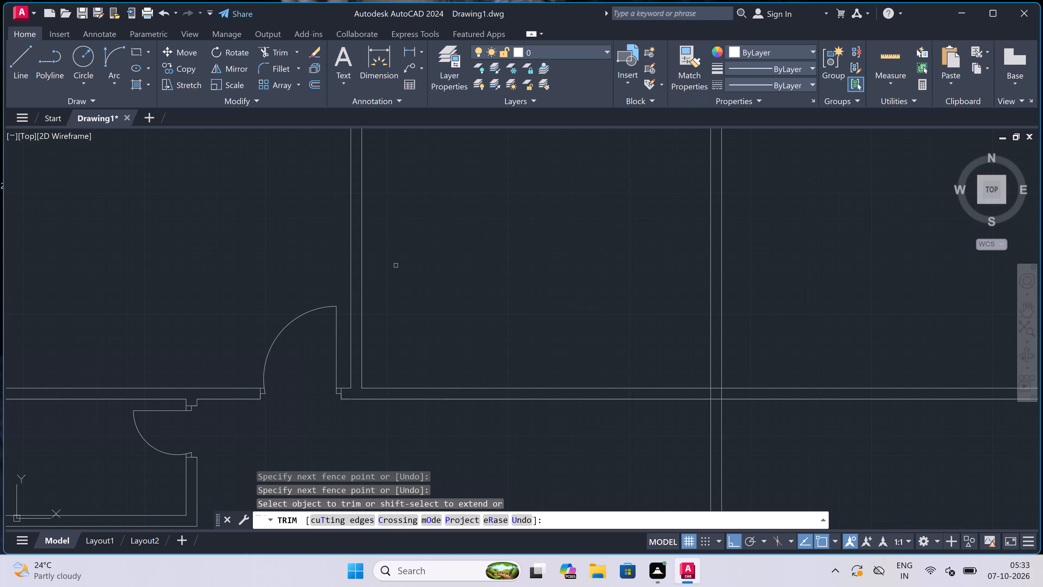
{"action": "key", "text": "Escape"}
Draw the second room door's hinge jamb across the cross wall near the first divider, with a 2" stub from its midpoint and a 3' leaf upward.
{"action": "key", "text": "l"}
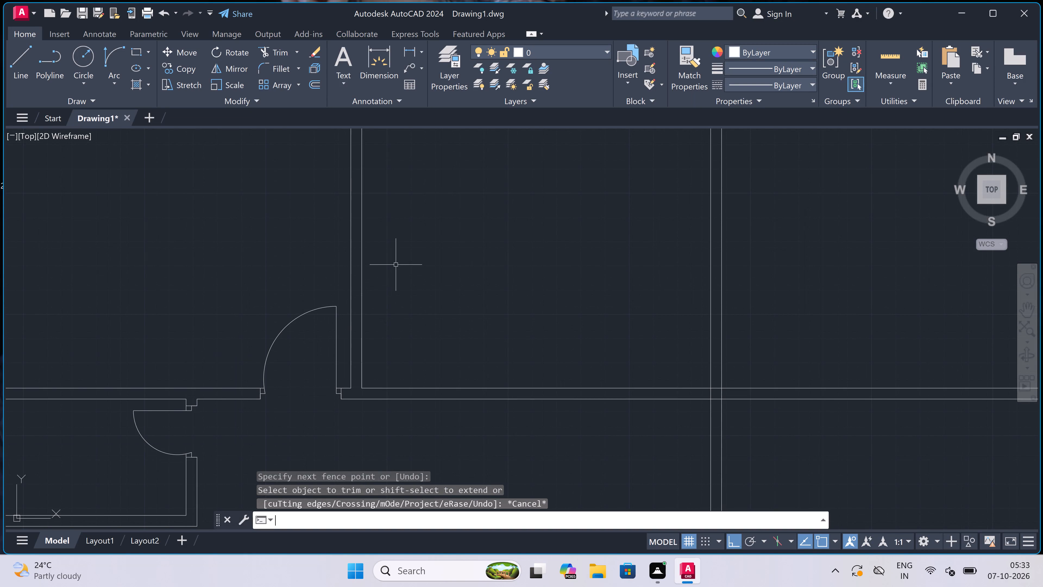
{"action": "key", "text": "space"}
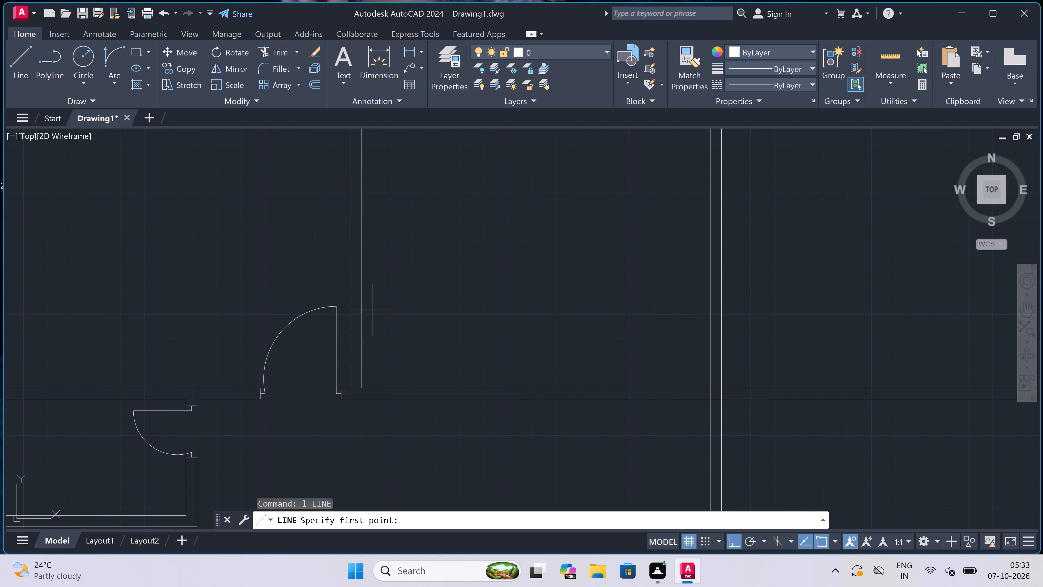
{"action": "scroll", "coordinate": [370, 402], "scroll_direction": "up", "scroll_amount": 1}
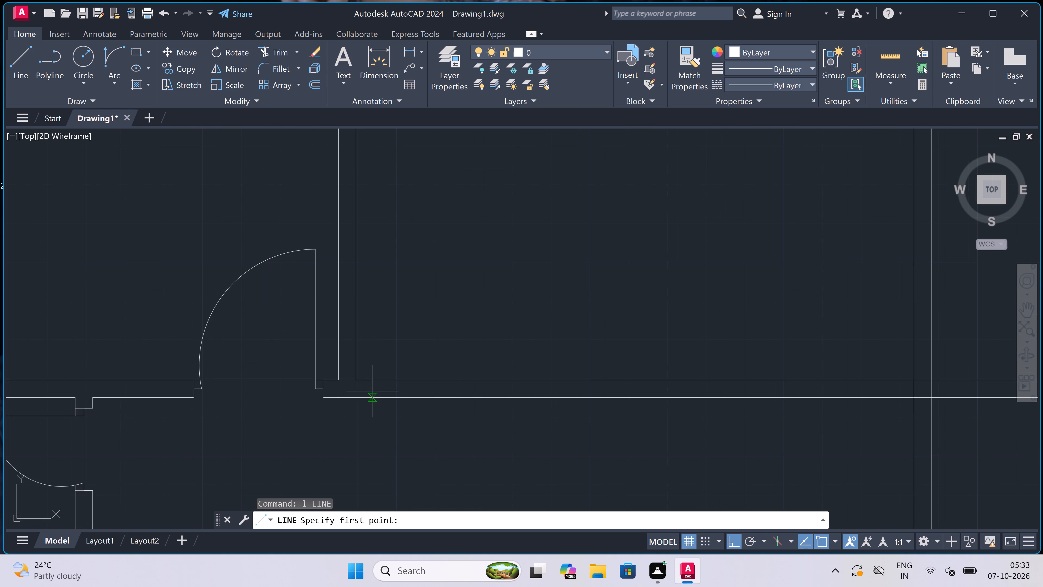
{"action": "left_click", "coordinate": [373, 382]}
{"action": "left_click", "coordinate": [372, 395]}
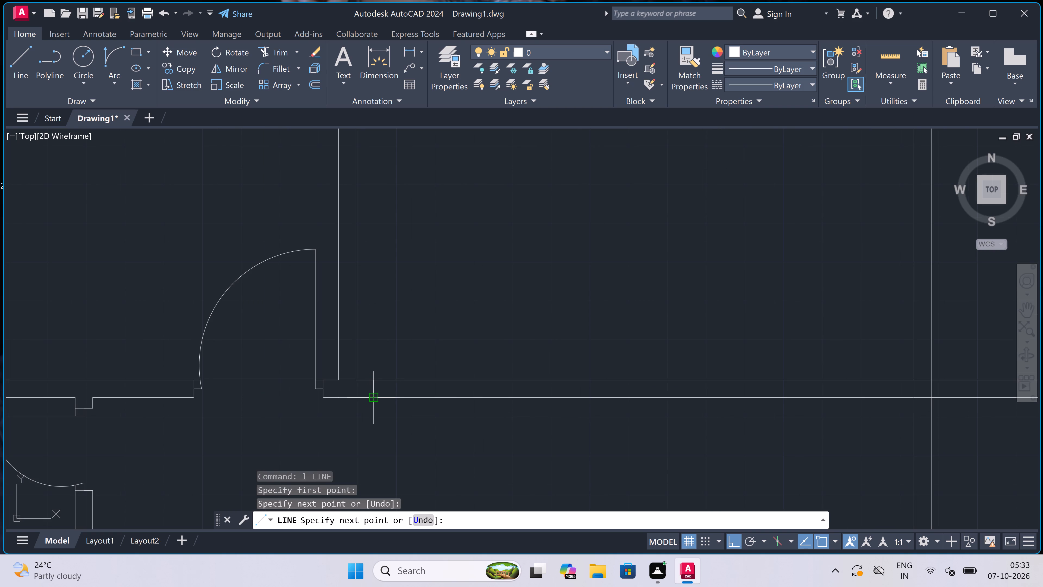
{"action": "scroll", "coordinate": [372, 393], "scroll_direction": "up", "scroll_amount": 3}
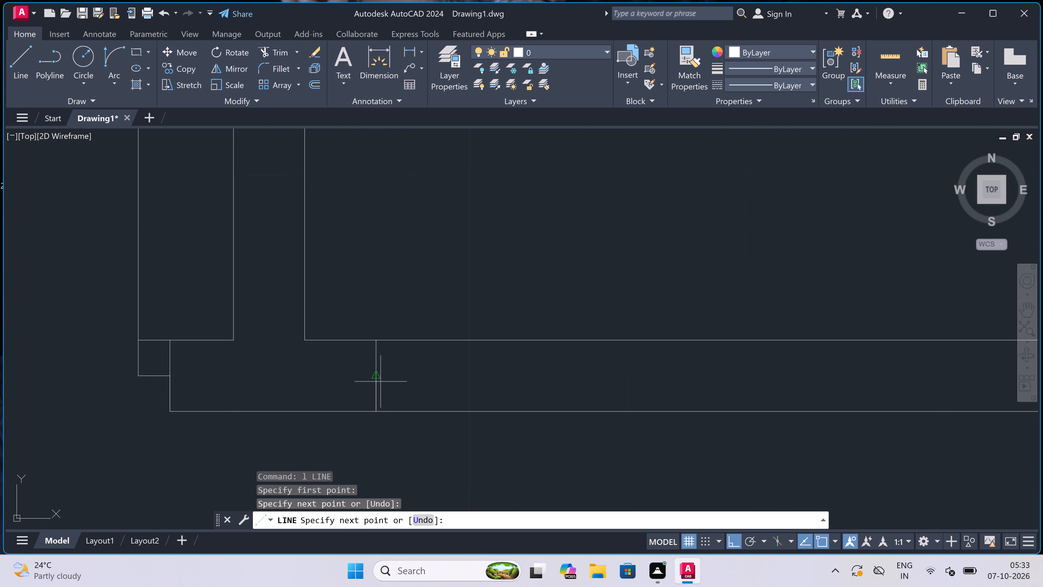
{"action": "left_click", "coordinate": [376, 377]}
{"action": "type", "text": "2\""}
{"action": "key", "text": "space"}
{"action": "key", "text": "3"}
{"action": "type", "text": "'"}
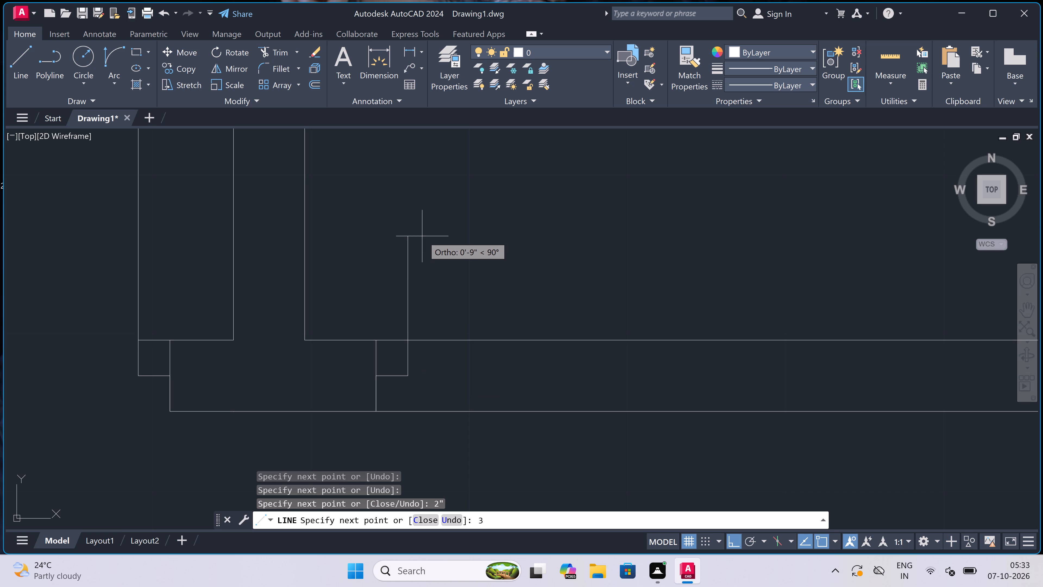
{"action": "key", "text": "space"}
{"action": "key", "text": "Escape"}
Draw the second room door's opposite jamb line across the cross wall, with a 2" stub from its midpoint toward the leaf.
{"action": "scroll", "coordinate": [418, 247], "scroll_direction": "down", "scroll_amount": 3}
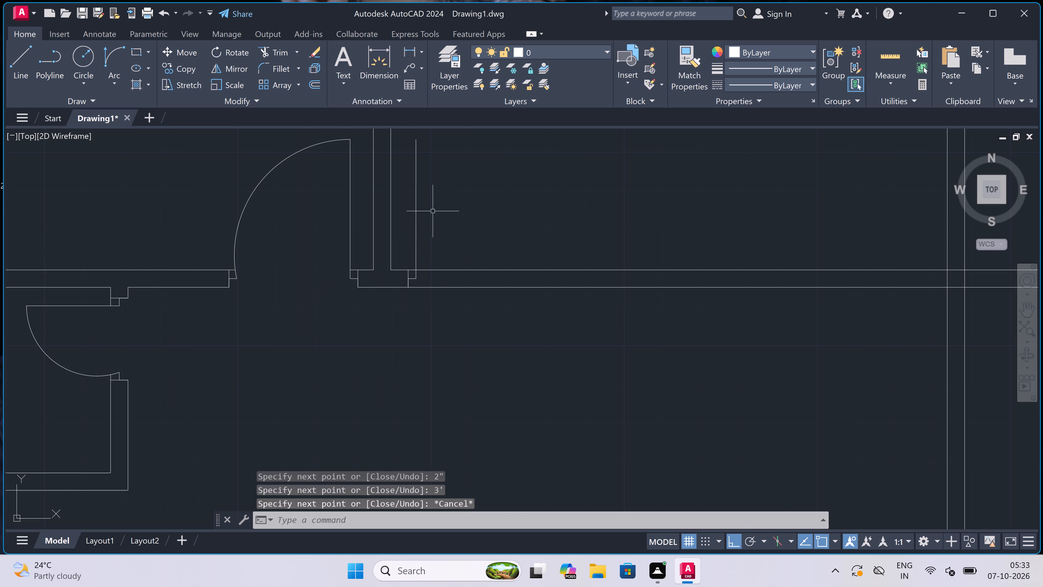
{"action": "scroll", "coordinate": [441, 187], "scroll_direction": "down", "scroll_amount": 5}
{"action": "scroll", "coordinate": [441, 173], "scroll_direction": "up", "scroll_amount": 5}
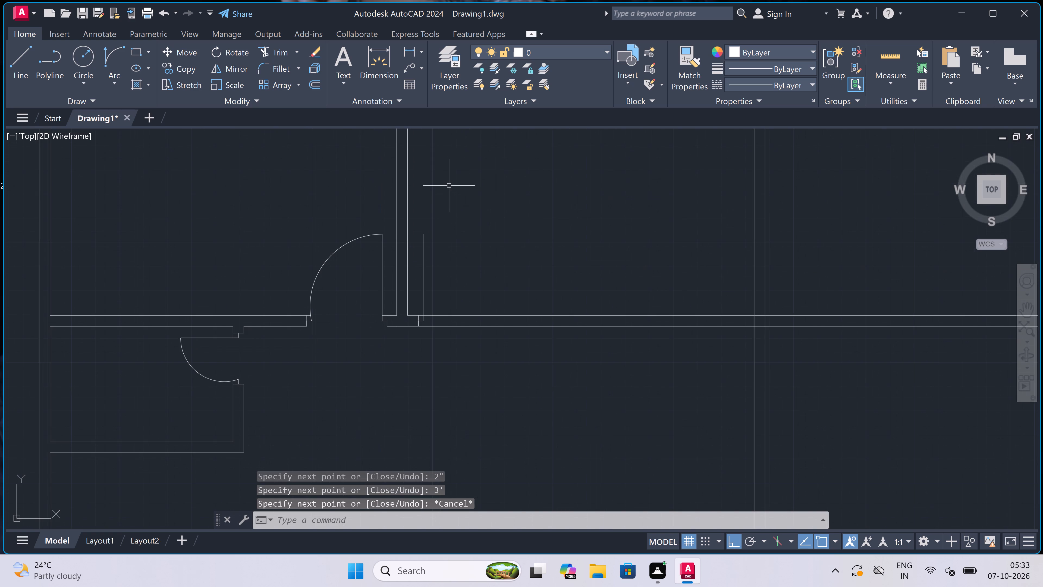
{"action": "scroll", "coordinate": [461, 235], "scroll_direction": "up", "scroll_amount": 2}
{"action": "key", "text": "space"}
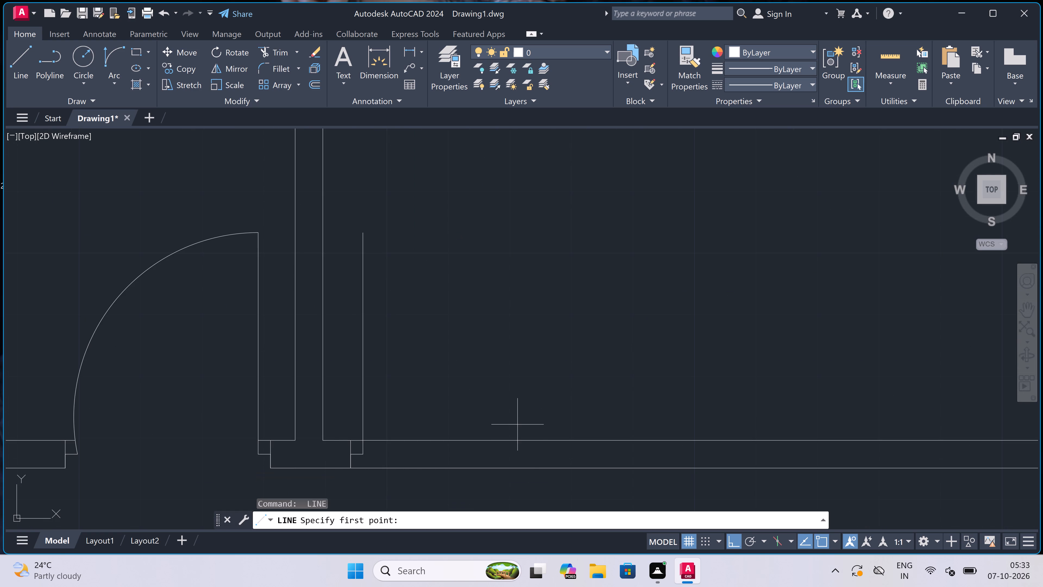
{"action": "left_click", "coordinate": [535, 441]}
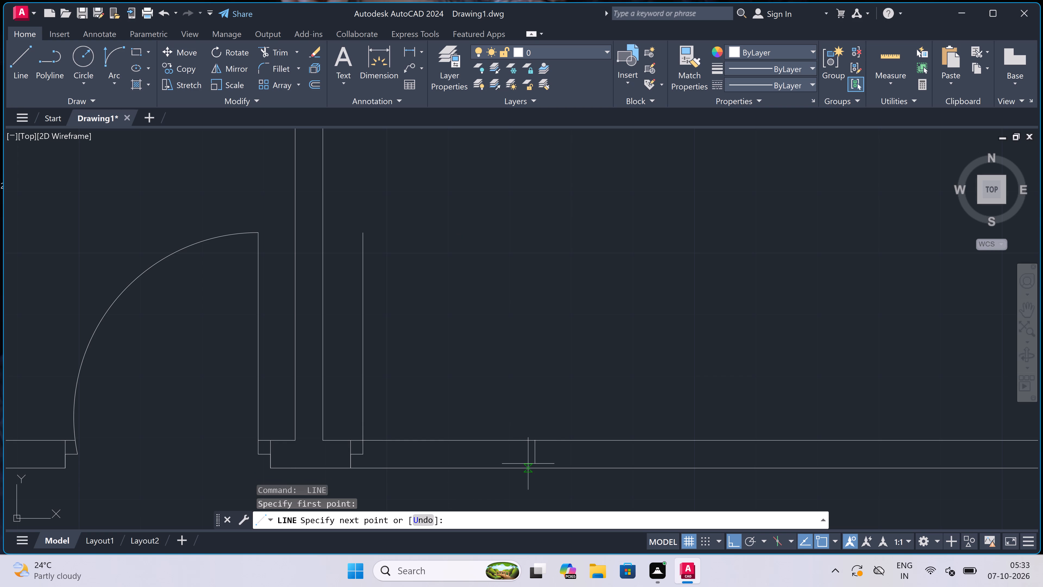
{"action": "left_click", "coordinate": [532, 466]}
{"action": "left_click", "coordinate": [532, 454]}
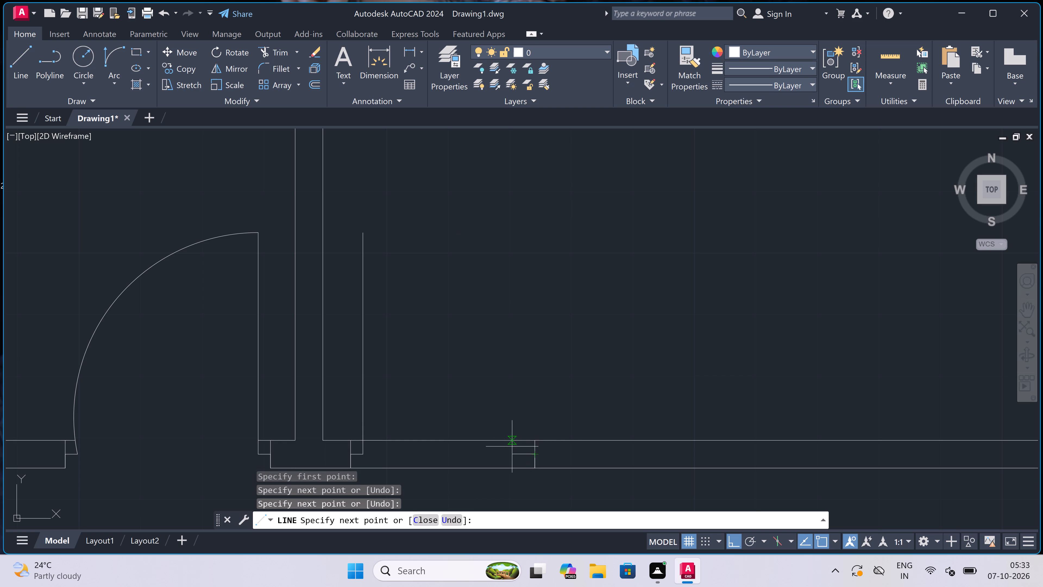
{"action": "type", "text": "2\""}
{"action": "key", "text": "space"}
{"action": "key", "text": "Escape"}
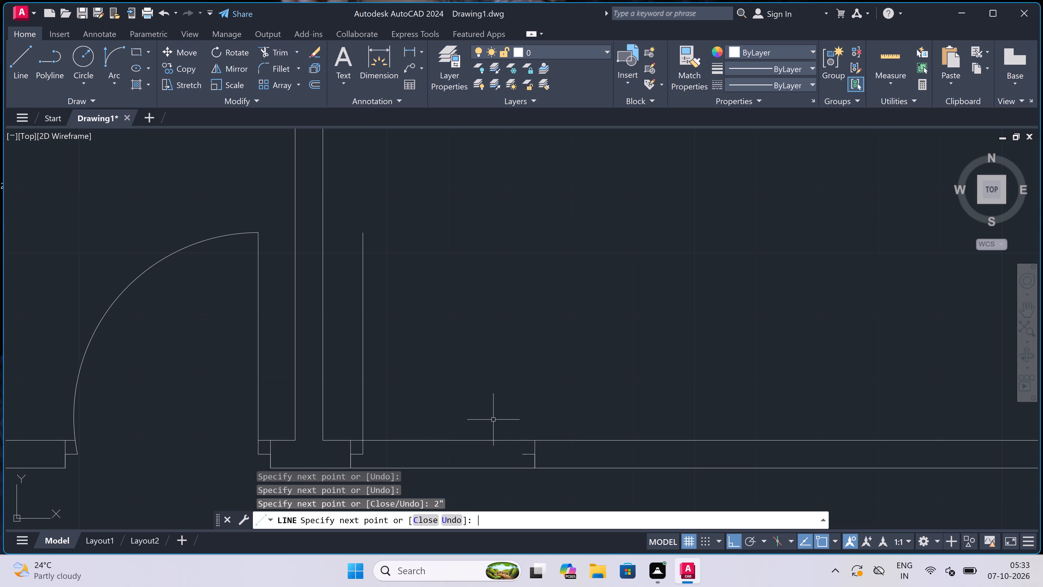
Draw the second room door's swing as a Start, End, Direction arc from the leaf's top to the opposite jamb stub, tangent rightward.
{"action": "left_click", "coordinate": [117, 60]}
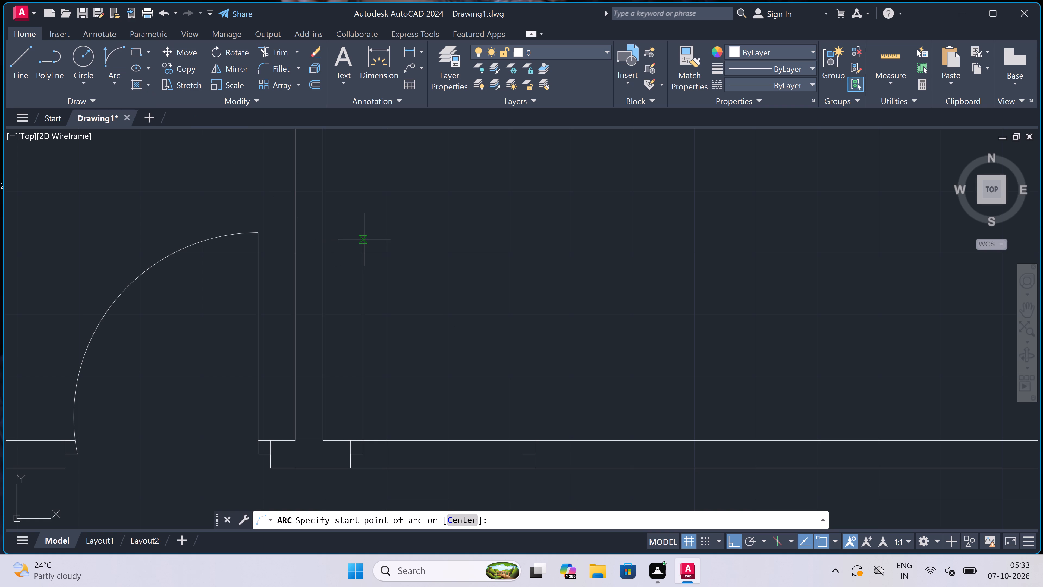
{"action": "double_click", "coordinate": [361, 232]}
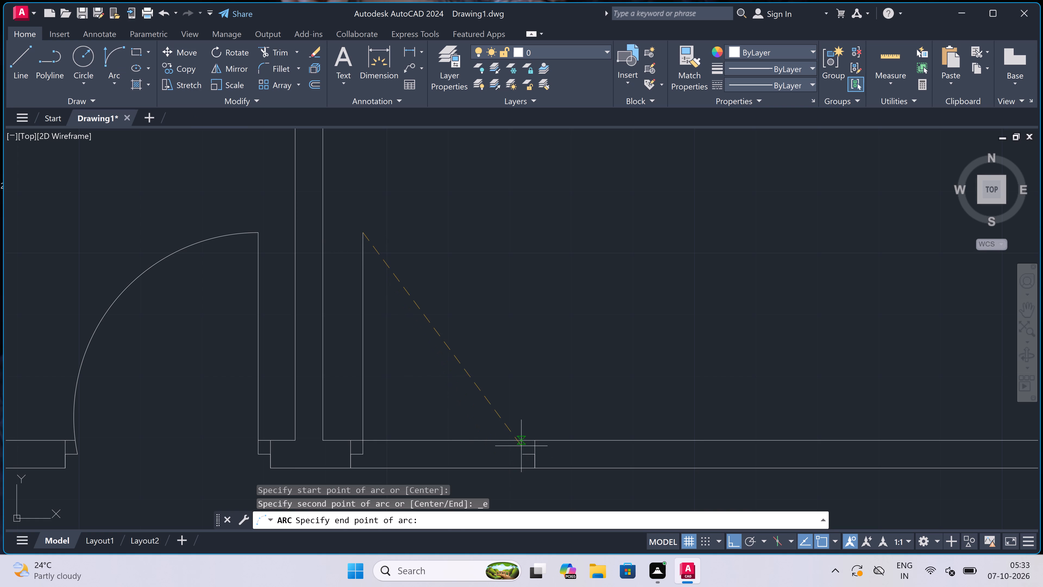
{"action": "left_click", "coordinate": [527, 453]}
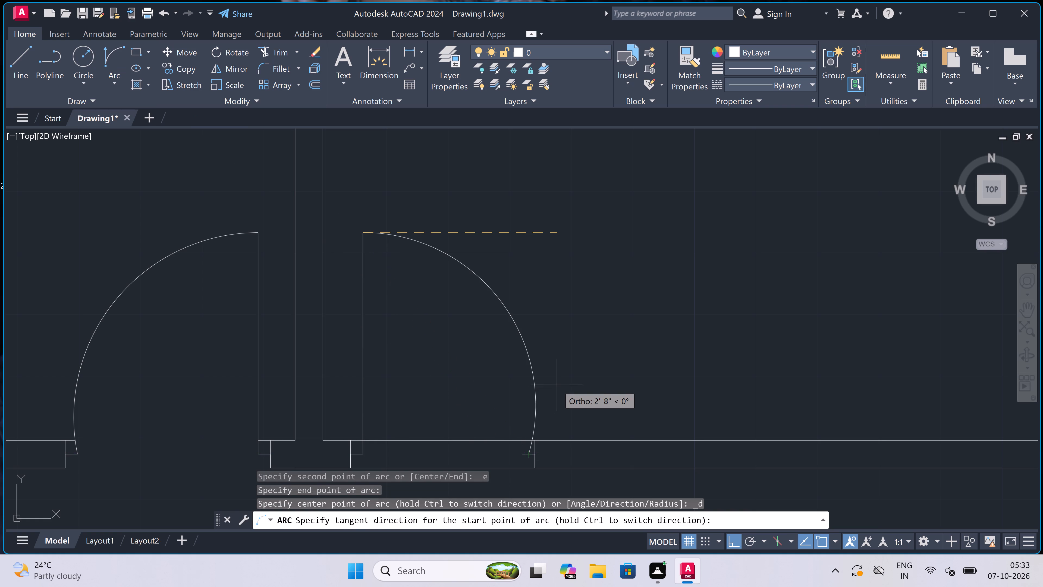
{"action": "left_click", "coordinate": [558, 385]}
Trim both cross wall lines between the second room door's jambs to open the doorway.
{"action": "scroll", "coordinate": [557, 384], "scroll_direction": "down", "scroll_amount": 2}
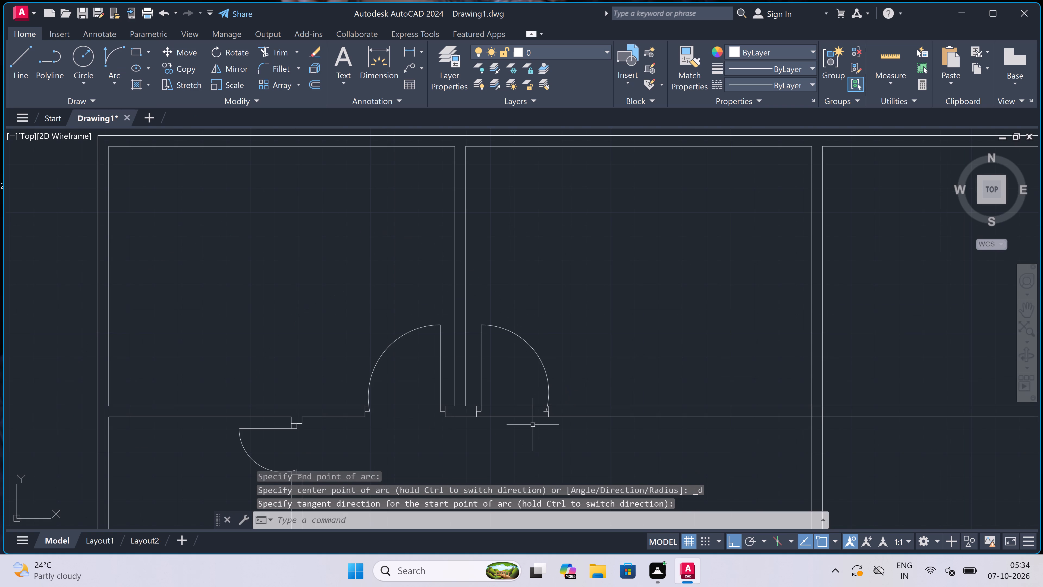
{"action": "key", "text": "t"}
{"action": "key", "text": "r"}
{"action": "key", "text": "space"}
{"action": "left_click", "coordinate": [517, 395]}
{"action": "left_click", "coordinate": [521, 436]}
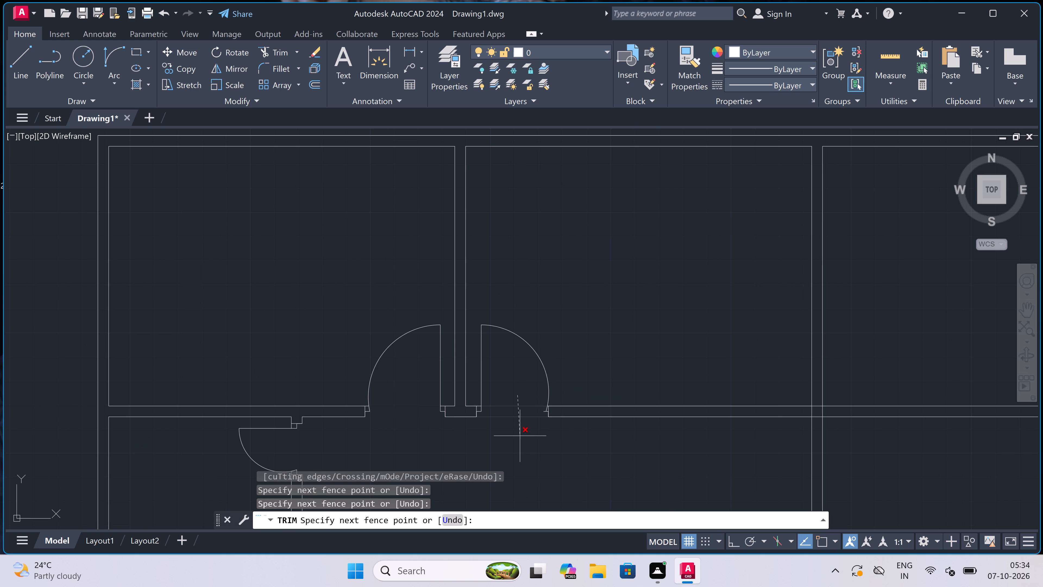
Trim the end of the opposite jamb stub that projects past the second room door's swing arc.
{"action": "scroll", "coordinate": [535, 413], "scroll_direction": "up", "scroll_amount": 4}
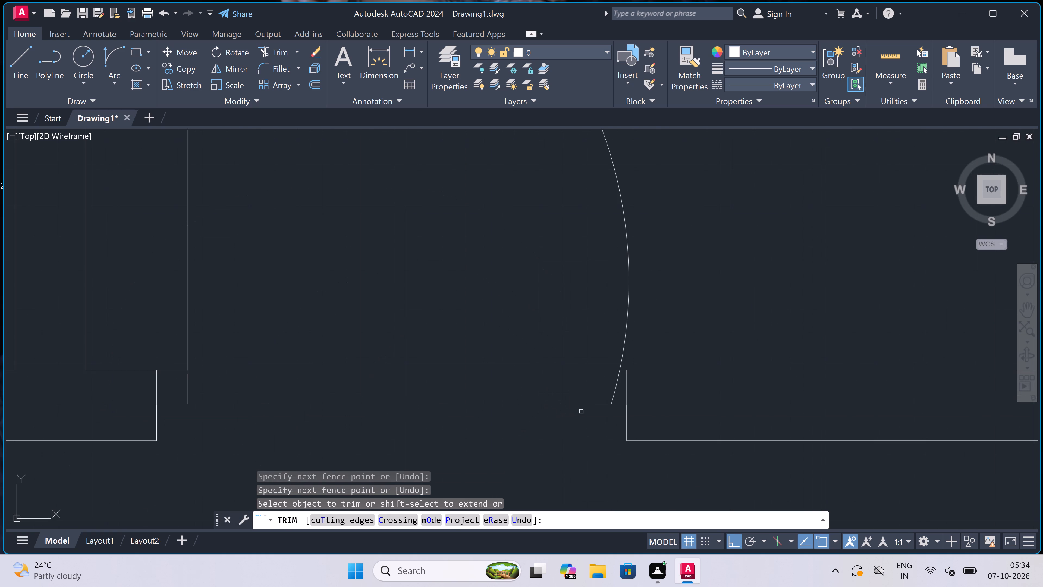
{"action": "scroll", "coordinate": [594, 411], "scroll_direction": "up", "scroll_amount": 4}
{"action": "double_click", "coordinate": [621, 374]}
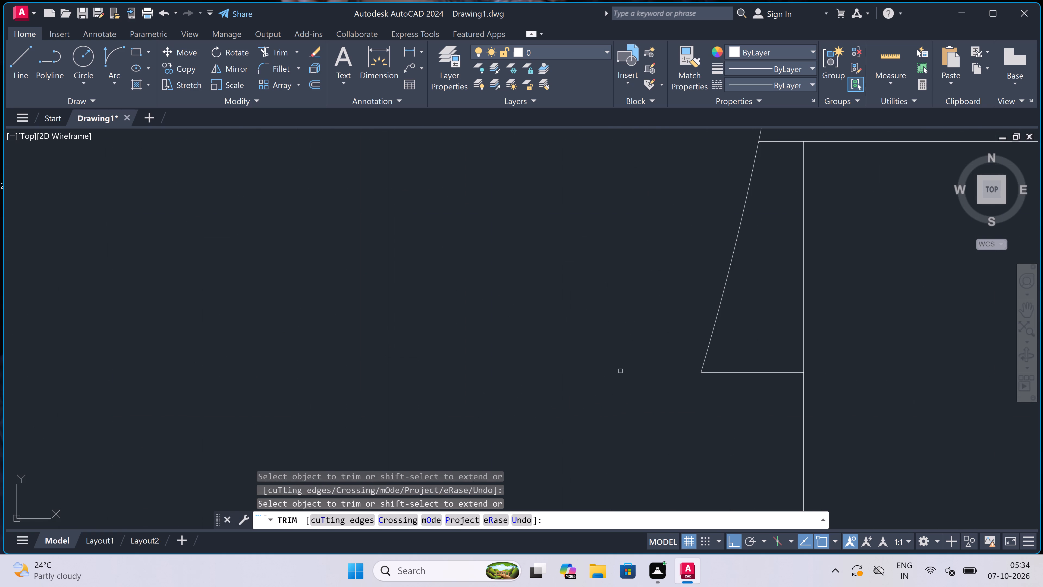
{"action": "key", "text": "Escape"}
Draw the fourth room door's hinge jamb across the cross wall beside the third divider, with a 2" midpoint stub and a 3' leaf upward.
{"action": "scroll", "coordinate": [448, 331], "scroll_direction": "down", "scroll_amount": 6}
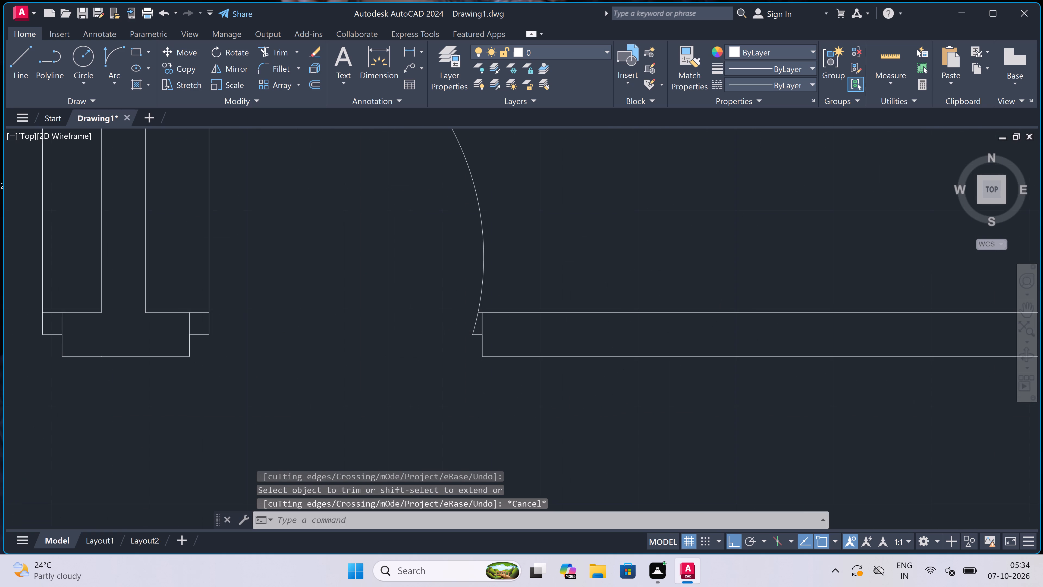
{"action": "scroll", "coordinate": [448, 331], "scroll_direction": "down", "scroll_amount": 4}
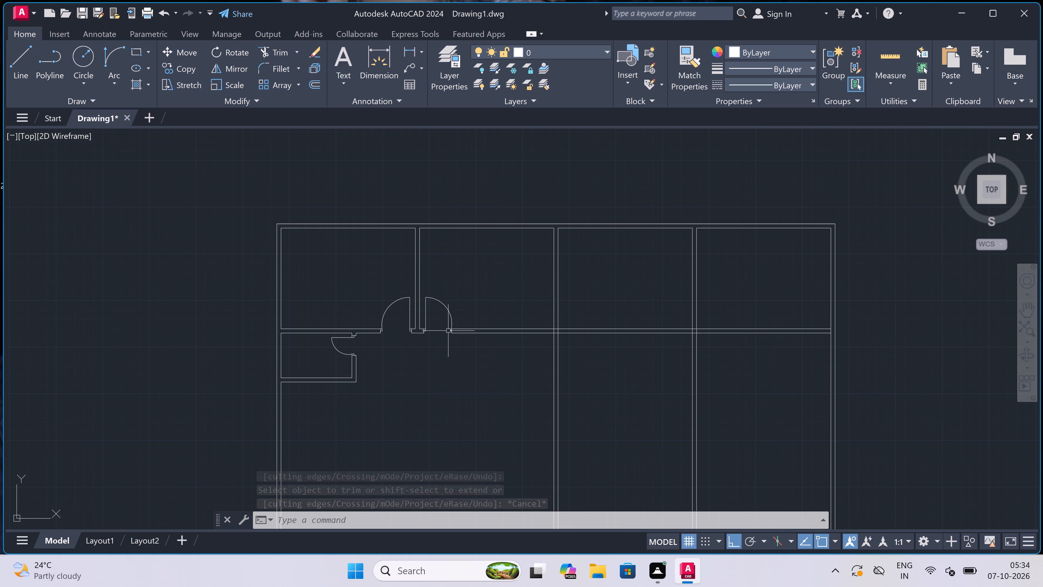
{"action": "scroll", "coordinate": [448, 331], "scroll_direction": "down", "scroll_amount": 2}
{"action": "scroll", "coordinate": [538, 335], "scroll_direction": "up", "scroll_amount": 3}
{"action": "scroll", "coordinate": [575, 307], "scroll_direction": "up", "scroll_amount": 4}
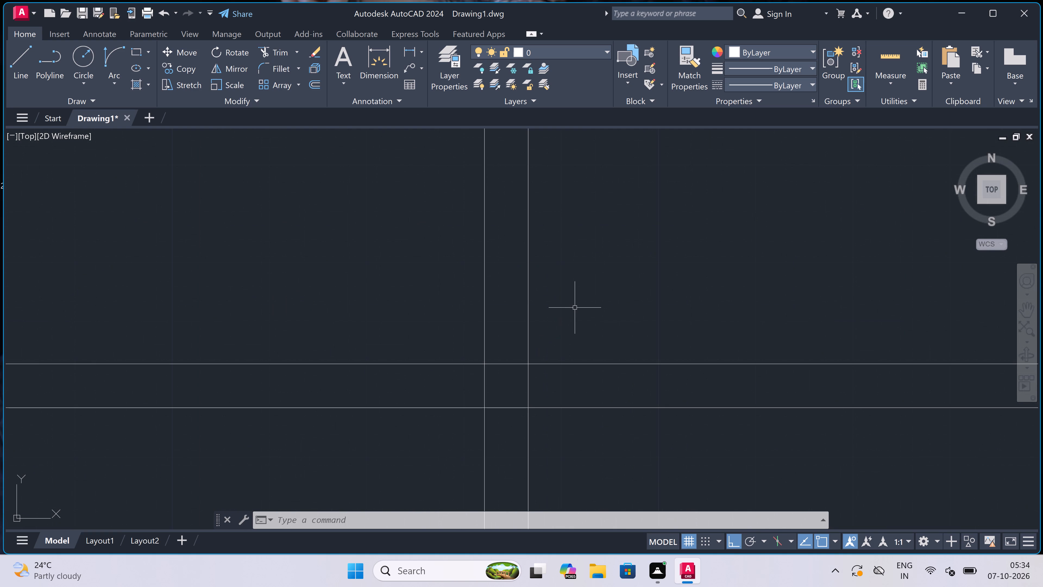
{"action": "key", "text": "l"}
{"action": "key", "text": "space"}
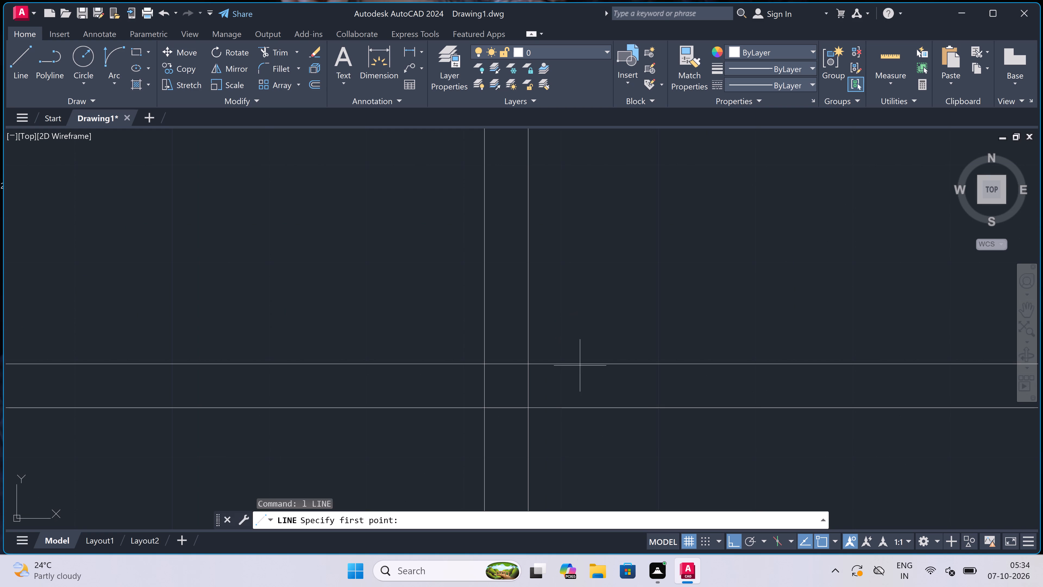
{"action": "left_click", "coordinate": [588, 365]}
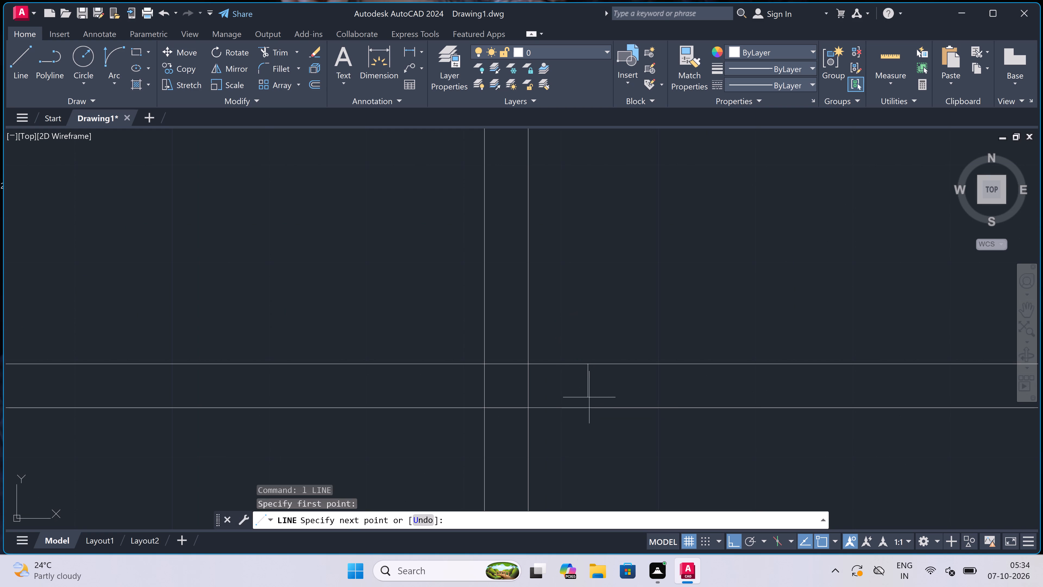
{"action": "left_click", "coordinate": [589, 405]}
{"action": "double_click", "coordinate": [589, 388]}
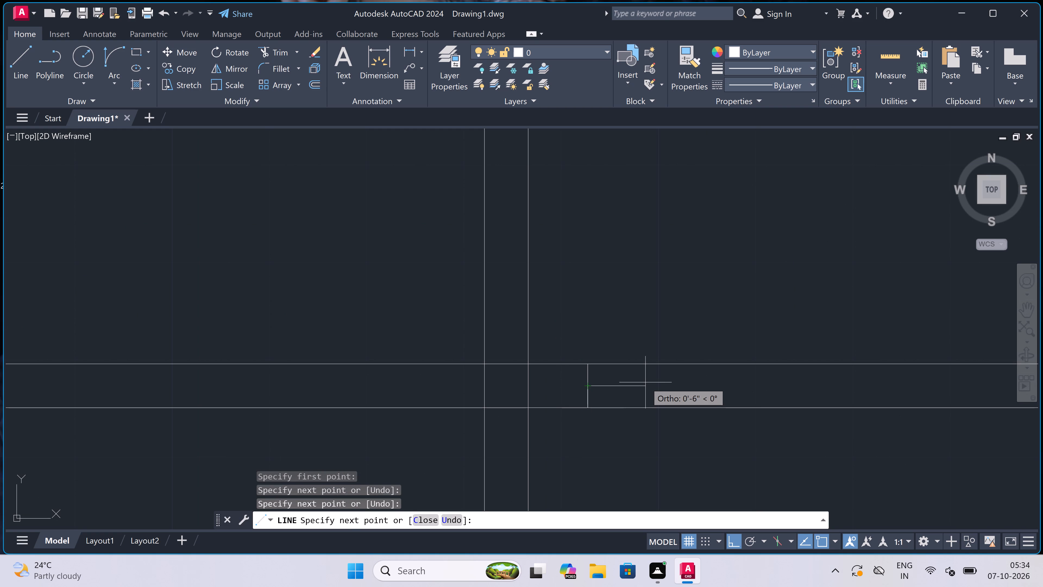
{"action": "type", "text": "2\""}
{"action": "key", "text": "space"}
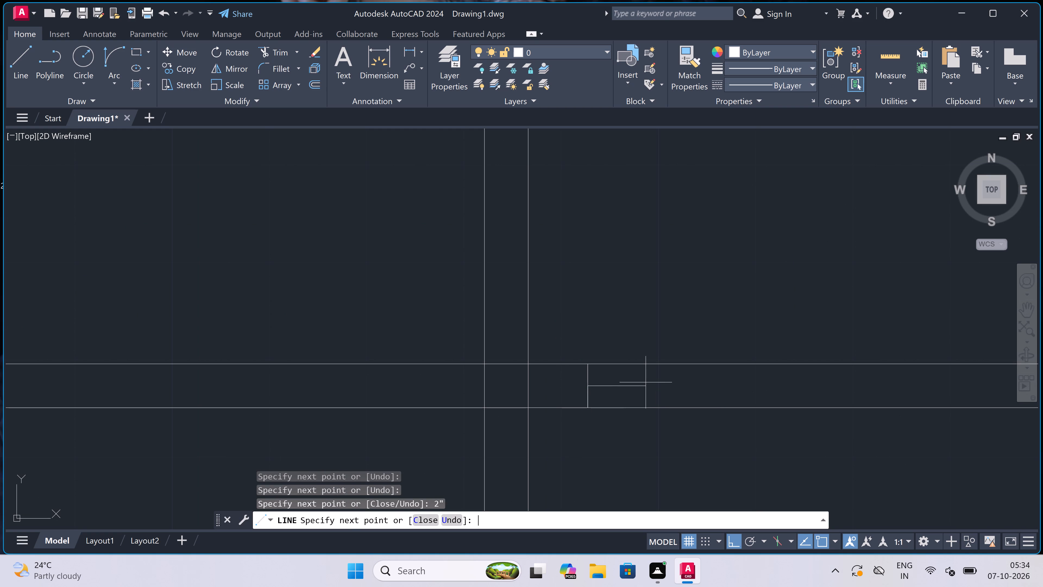
{"action": "type", "text": "3'"}
{"action": "key", "text": "space"}
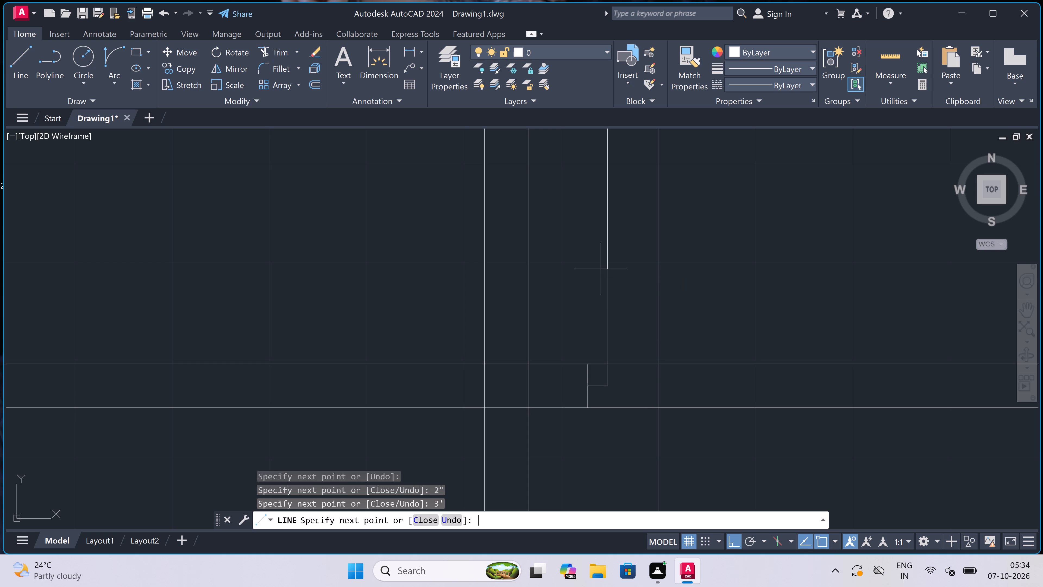
{"action": "key", "text": "Escape"}
Draw the fourth room door's opposite jamb line across the cross wall, with a 2" stub from its midpoint toward the leaf.
{"action": "key", "text": "space"}
{"action": "scroll", "coordinate": [559, 317], "scroll_direction": "down", "scroll_amount": 4}
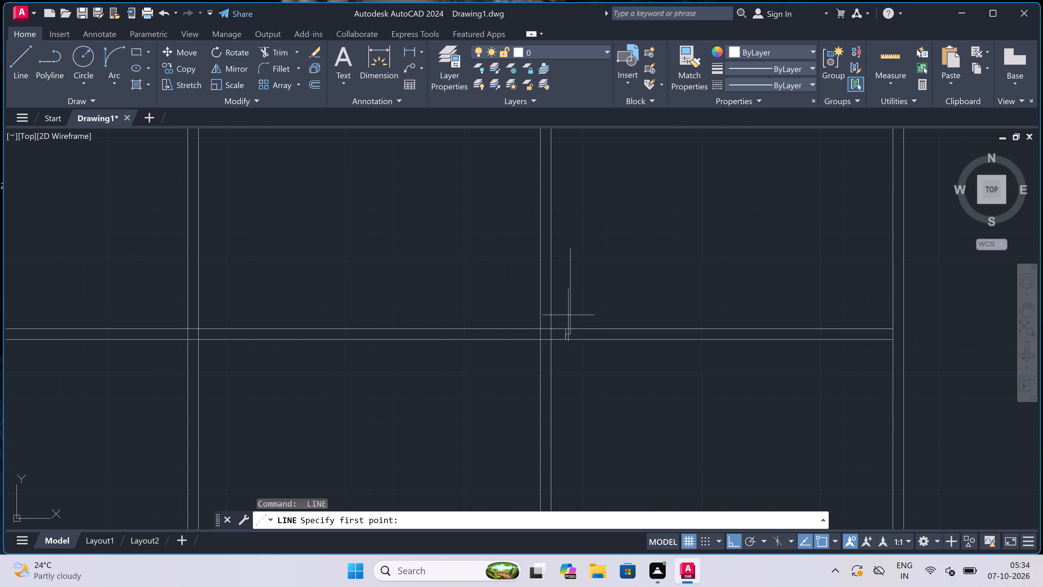
{"action": "scroll", "coordinate": [601, 304], "scroll_direction": "up", "scroll_amount": 2}
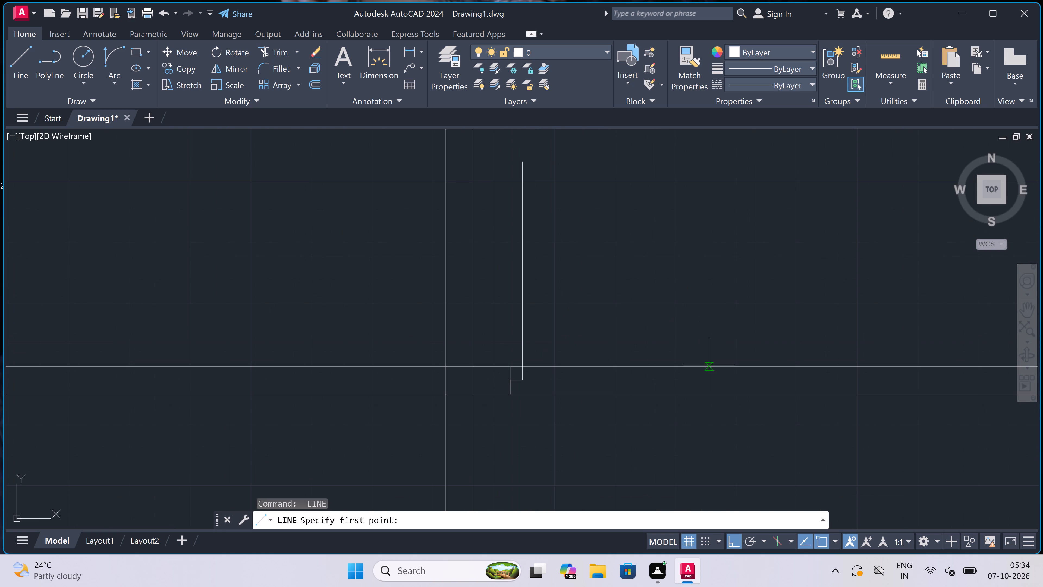
{"action": "left_click", "coordinate": [716, 368]}
{"action": "left_click", "coordinate": [714, 391]}
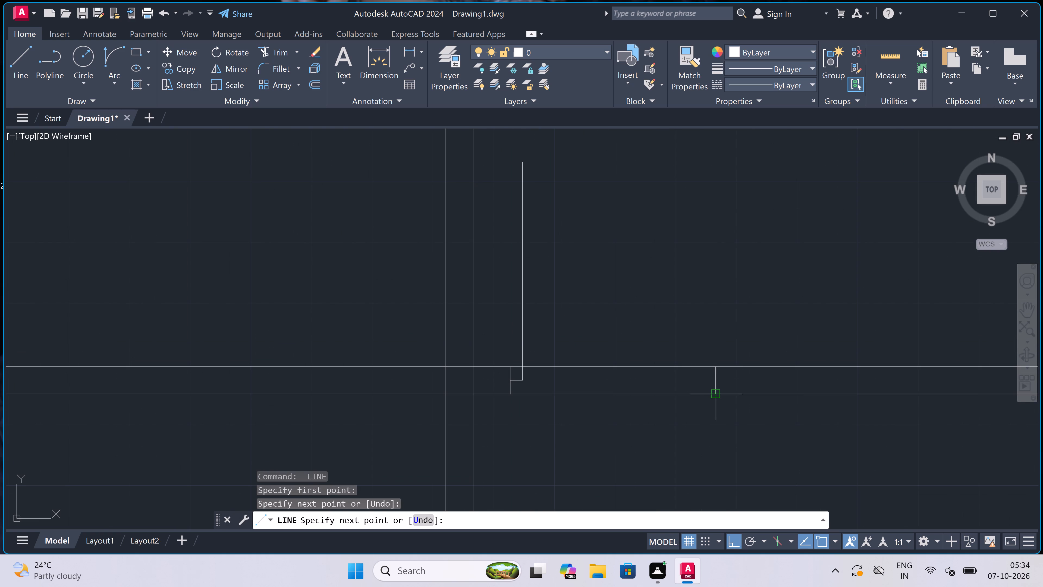
{"action": "left_click", "coordinate": [715, 381]}
{"action": "type", "text": "2\""}
{"action": "key", "text": "space"}
{"action": "key", "text": "Escape"}
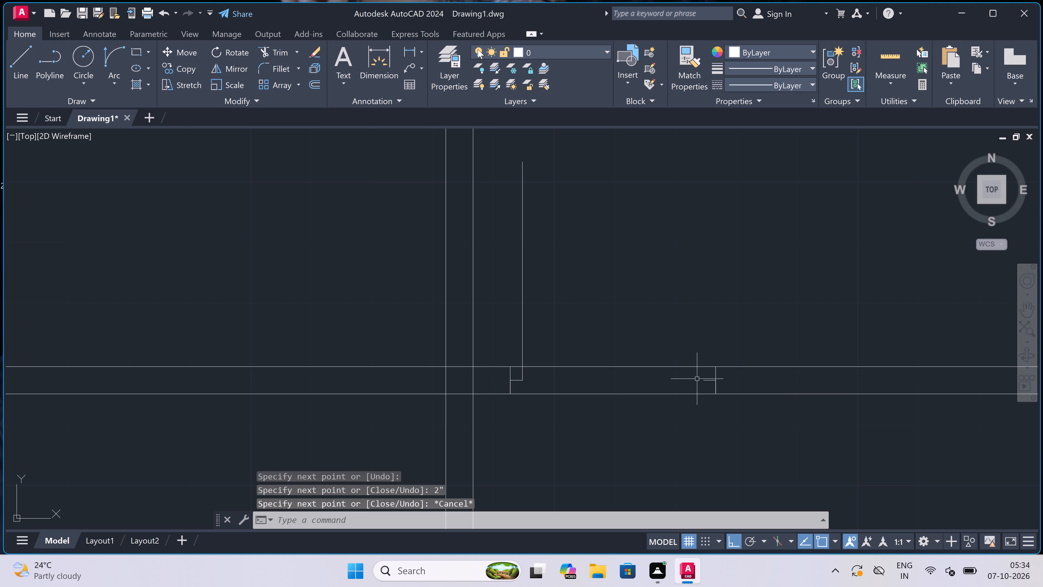
Draw the fourth room door's swing as a Start, End, Direction arc from the leaf's top to the opposite jamb stub, tangent rightward.
{"action": "left_click", "coordinate": [112, 50]}
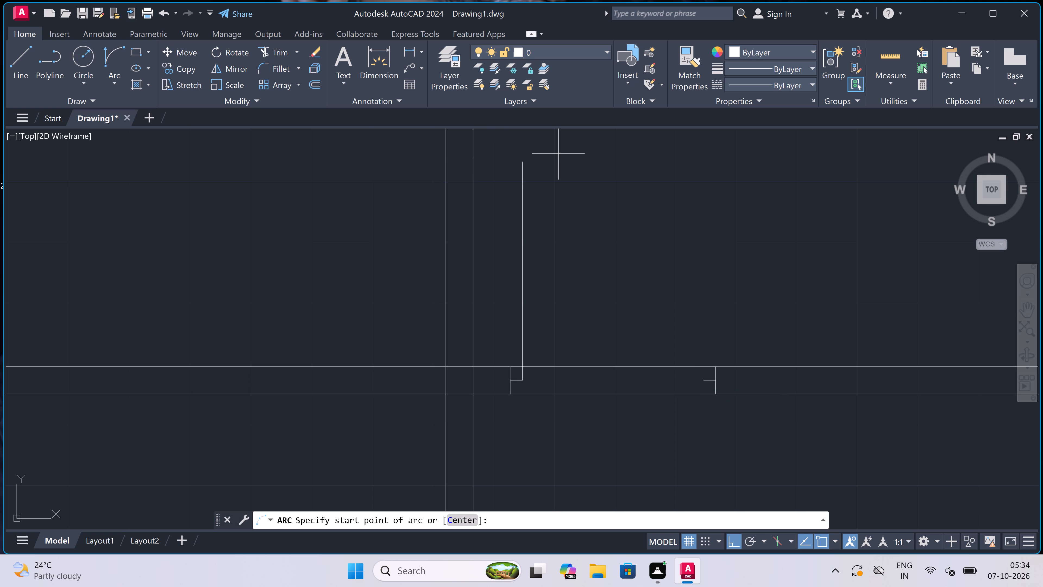
{"action": "left_click_drag", "start_coordinate": [520, 159], "coordinate": [524, 160]}
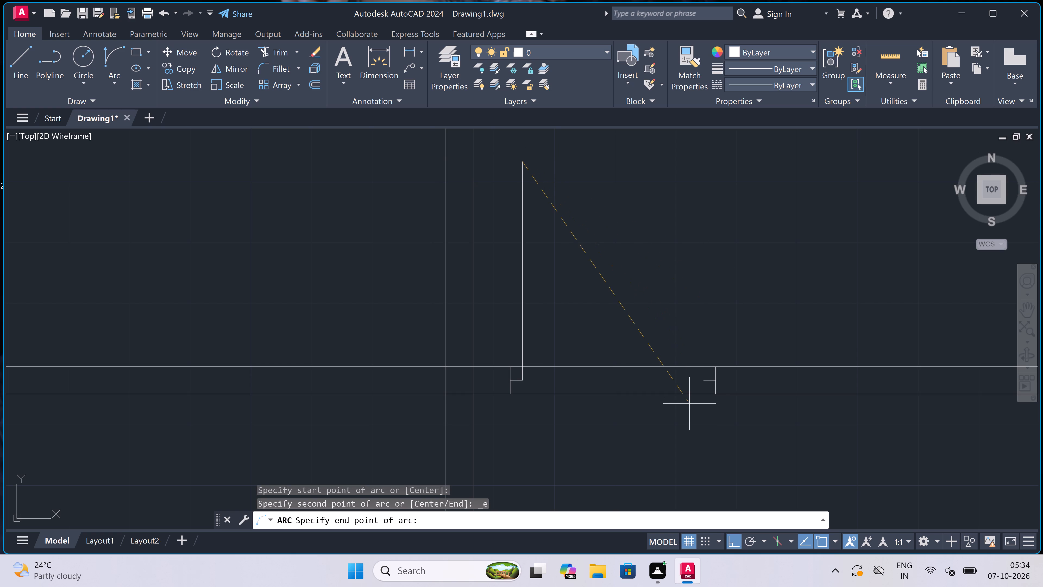
{"action": "left_click", "coordinate": [707, 378]}
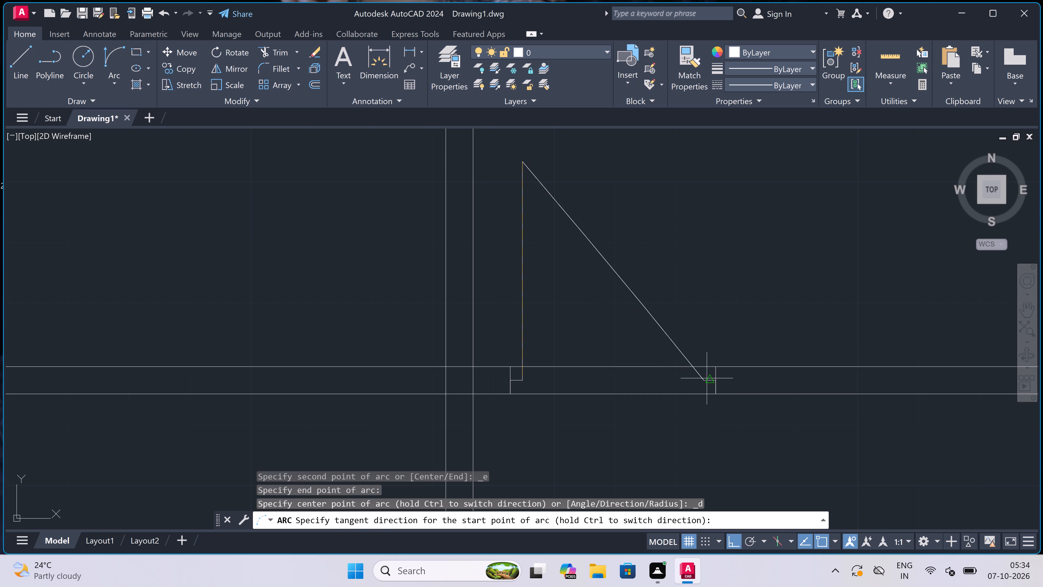
{"action": "left_click", "coordinate": [727, 277]}
Trim both cross wall lines between the fourth room door's jambs to open the doorway.
{"action": "key", "text": "t"}
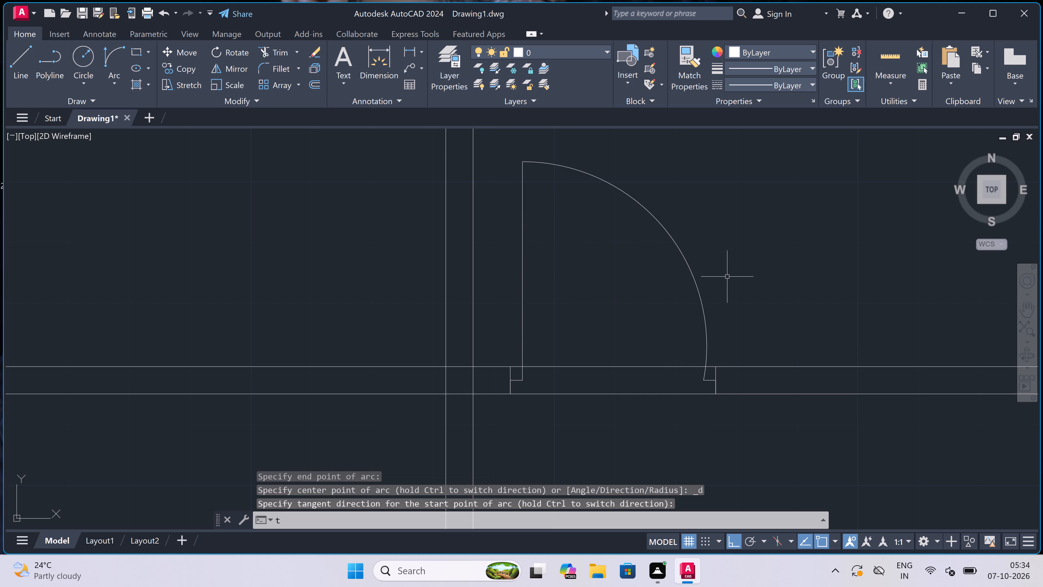
{"action": "key", "text": "r"}
{"action": "key", "text": "space"}
{"action": "left_click", "coordinate": [654, 312]}
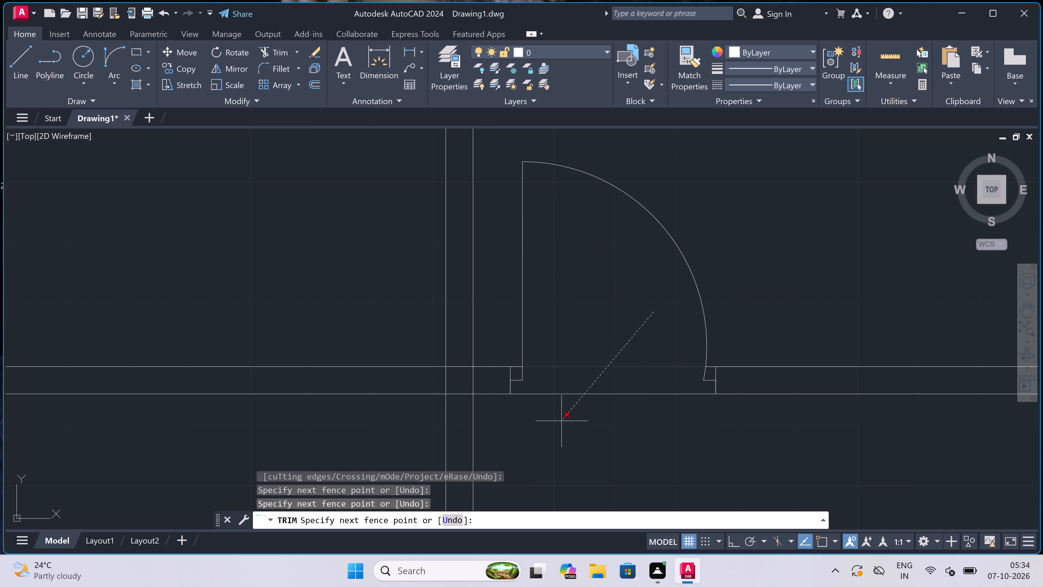
{"action": "left_click", "coordinate": [560, 422]}
Trim the third divider's junction with the cross wall open and remove the divider's lines below the cross wall.
{"action": "scroll", "coordinate": [463, 379], "scroll_direction": "up", "scroll_amount": 3}
{"action": "left_click", "coordinate": [357, 379]}
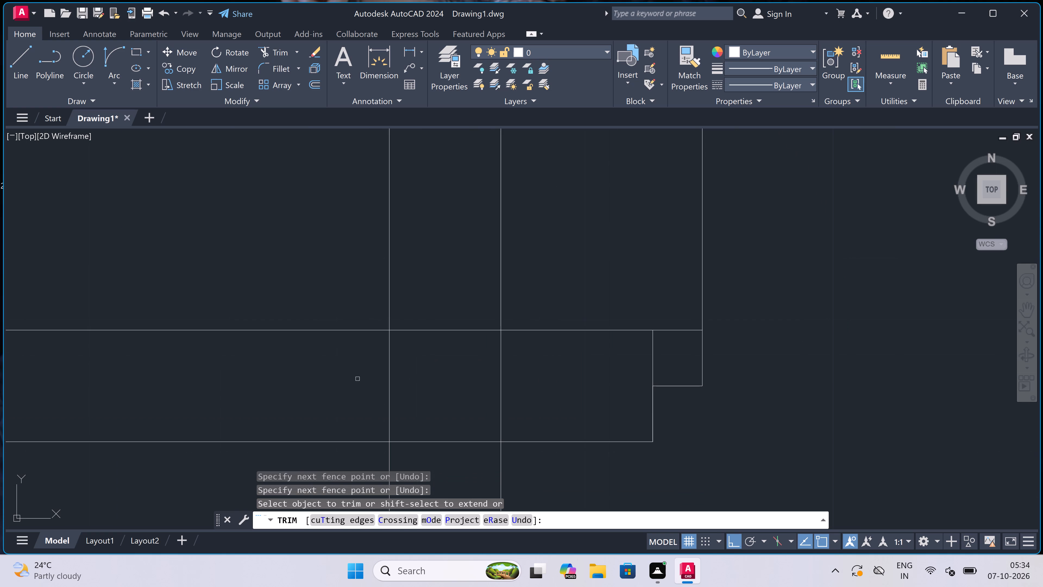
{"action": "left_click", "coordinate": [613, 388]}
{"action": "left_click", "coordinate": [458, 387]}
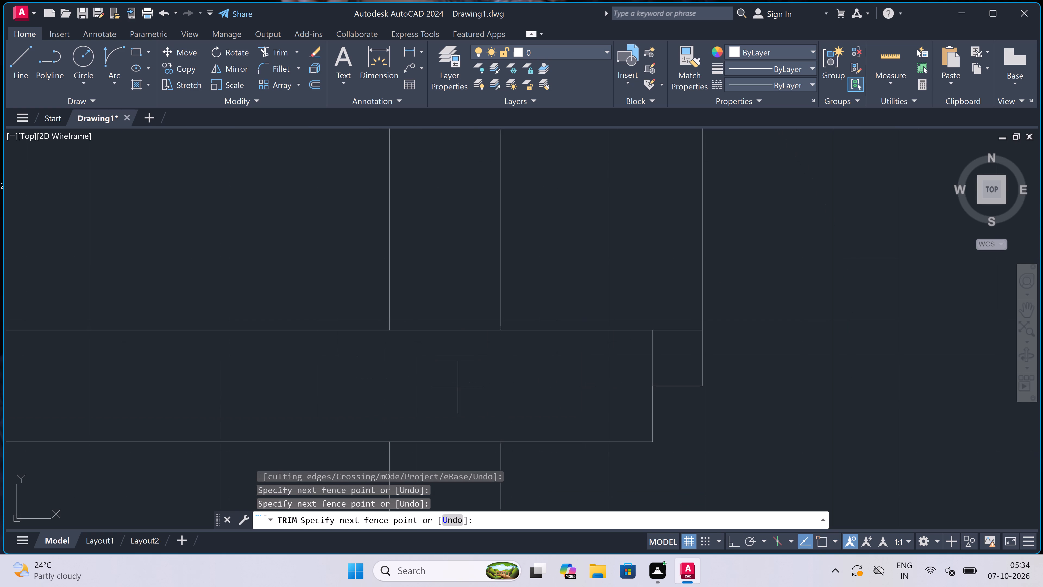
{"action": "left_click", "coordinate": [464, 259]}
{"action": "scroll", "coordinate": [464, 259], "scroll_direction": "down", "scroll_amount": 6}
{"action": "left_click", "coordinate": [486, 329]}
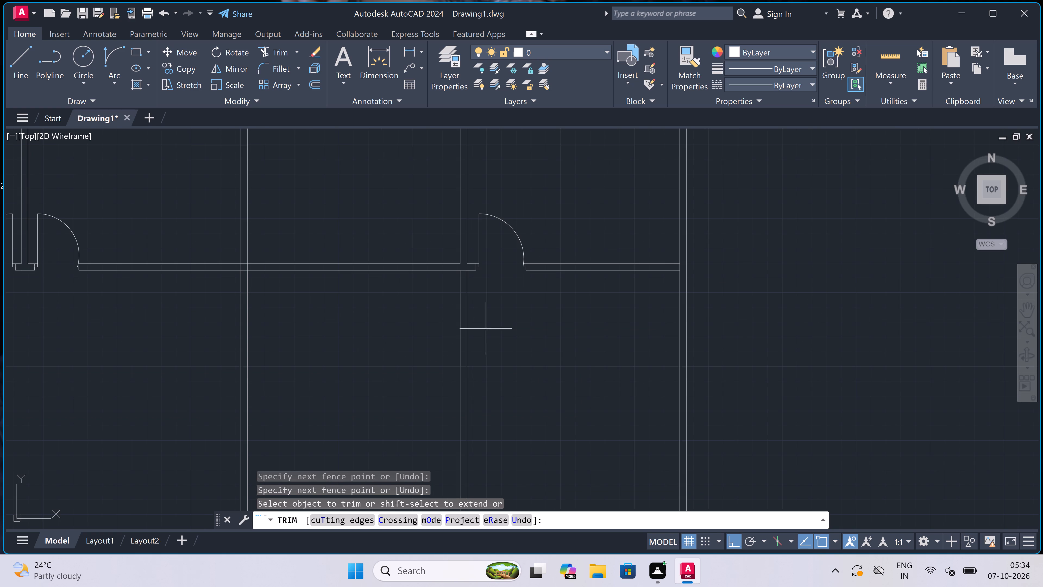
{"action": "left_click", "coordinate": [408, 330]}
{"action": "key", "text": "Escape"}
Draw the third room door's hinge jamb across the cross wall beside the third divider, with a 2" midpoint stub and a 3' leaf upward.
{"action": "scroll", "coordinate": [423, 211], "scroll_direction": "up", "scroll_amount": 3}
{"action": "key", "text": "l"}
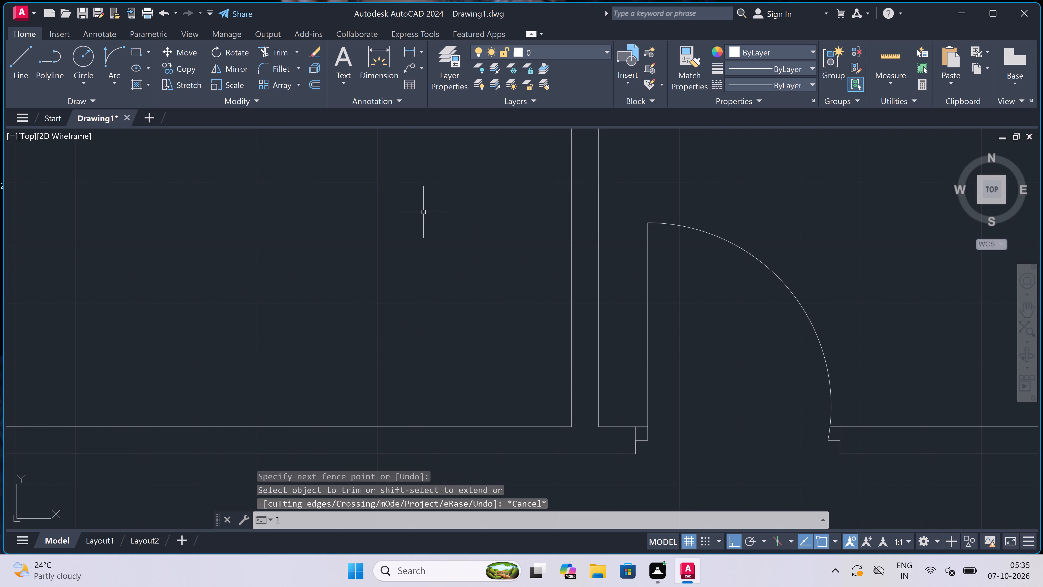
{"action": "key", "text": "space"}
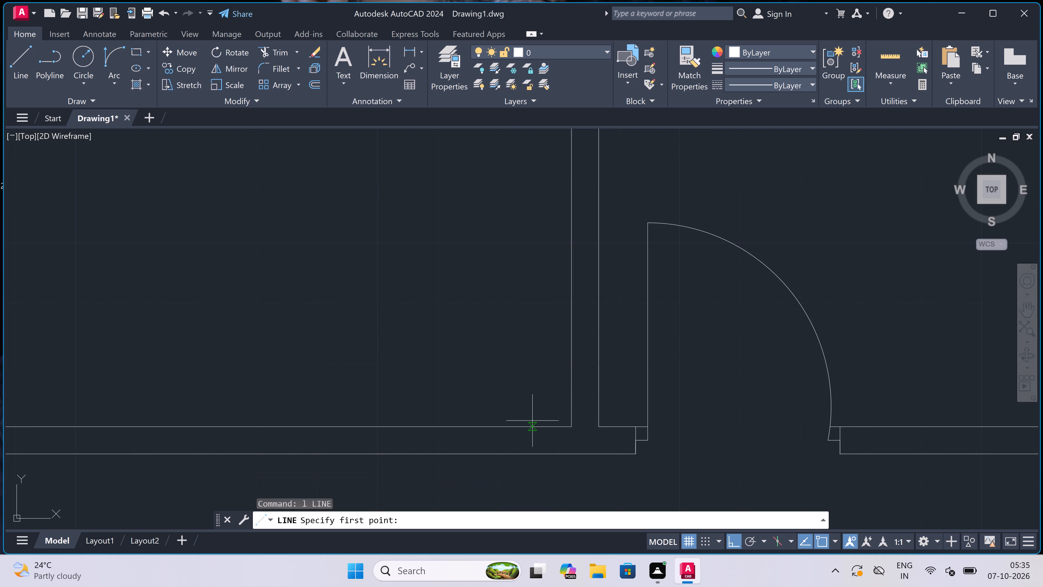
{"action": "left_click", "coordinate": [537, 426]}
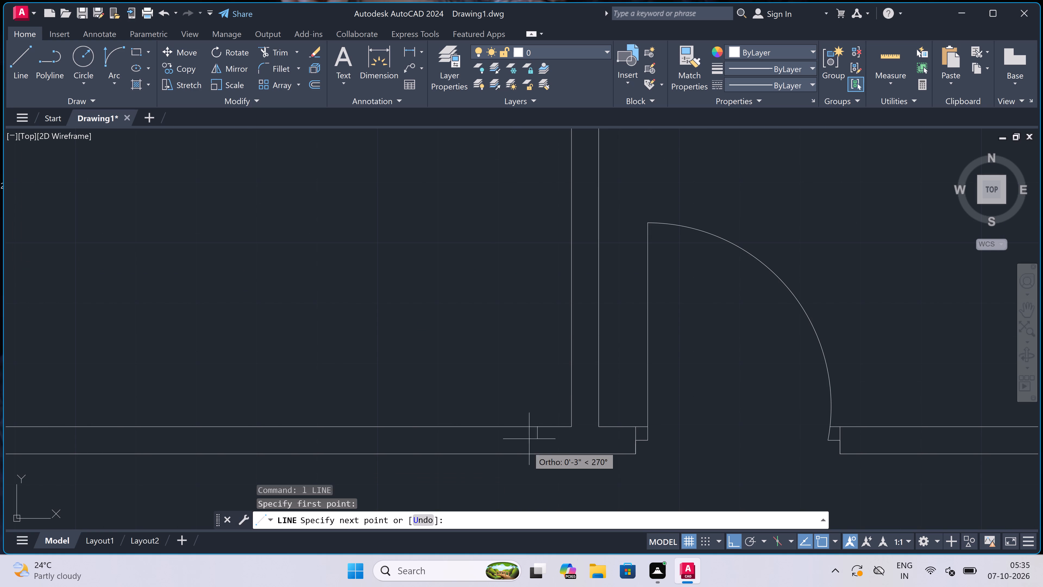
{"action": "left_click", "coordinate": [535, 458]}
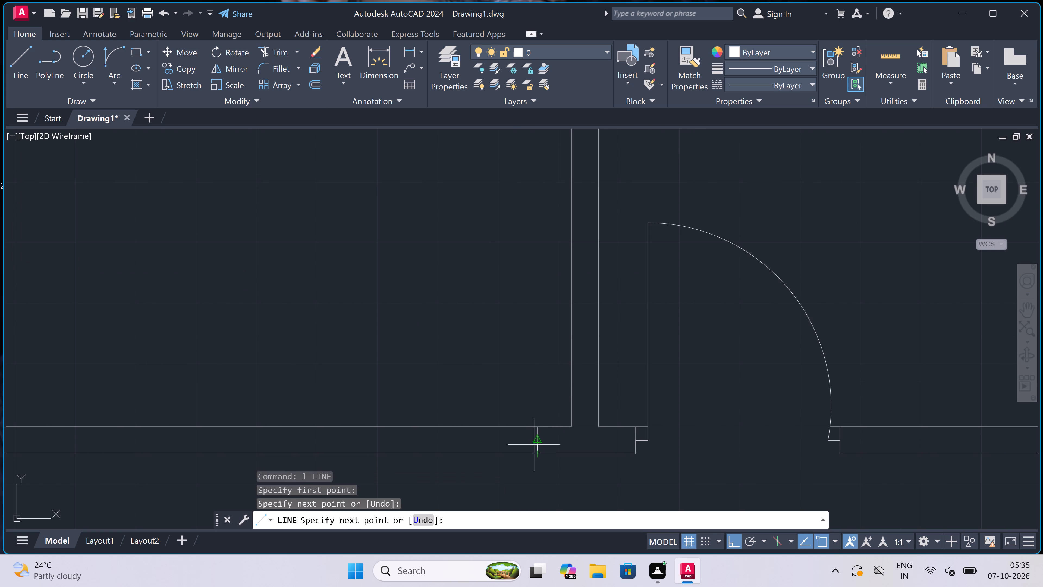
{"action": "left_click", "coordinate": [533, 442]}
{"action": "type", "text": "2\""}
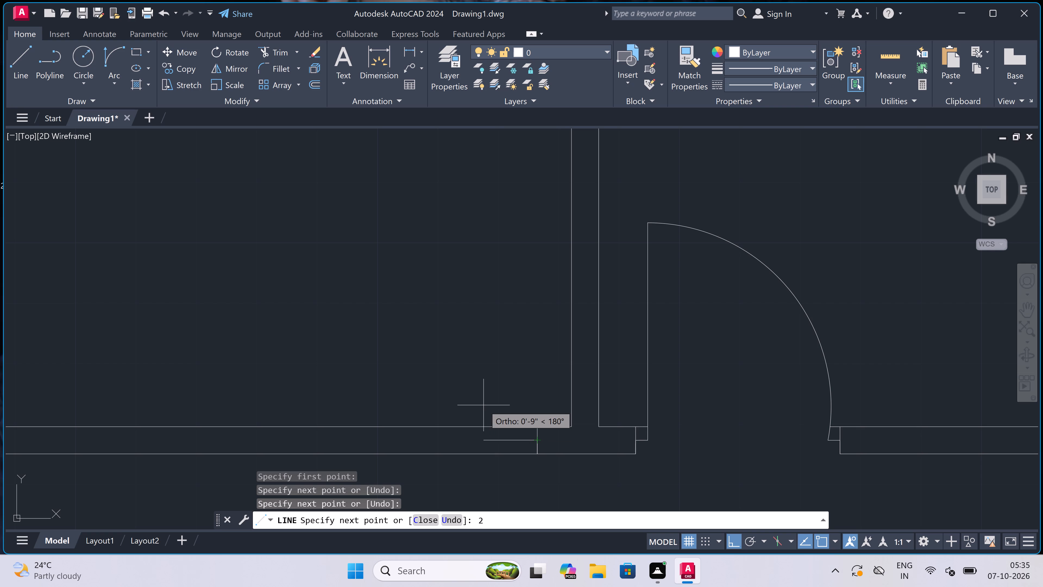
{"action": "key", "text": "space"}
{"action": "type", "text": "3'"}
{"action": "key", "text": "space"}
{"action": "key", "text": "Escape"}
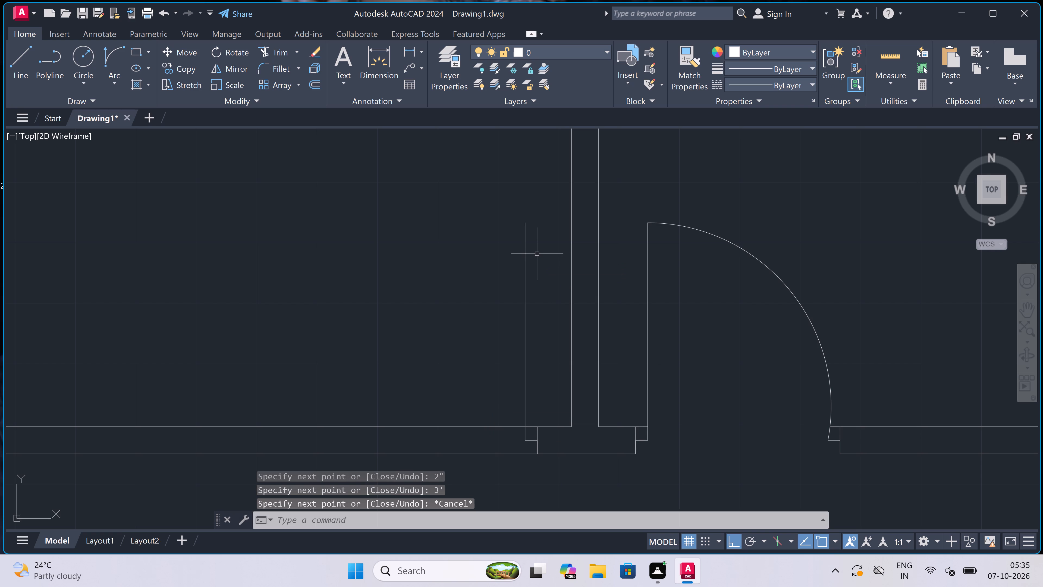
Draw the third room door's opposite jamb line across the cross wall, with a 2" stub from its midpoint toward the leaf.
{"action": "key", "text": "space"}
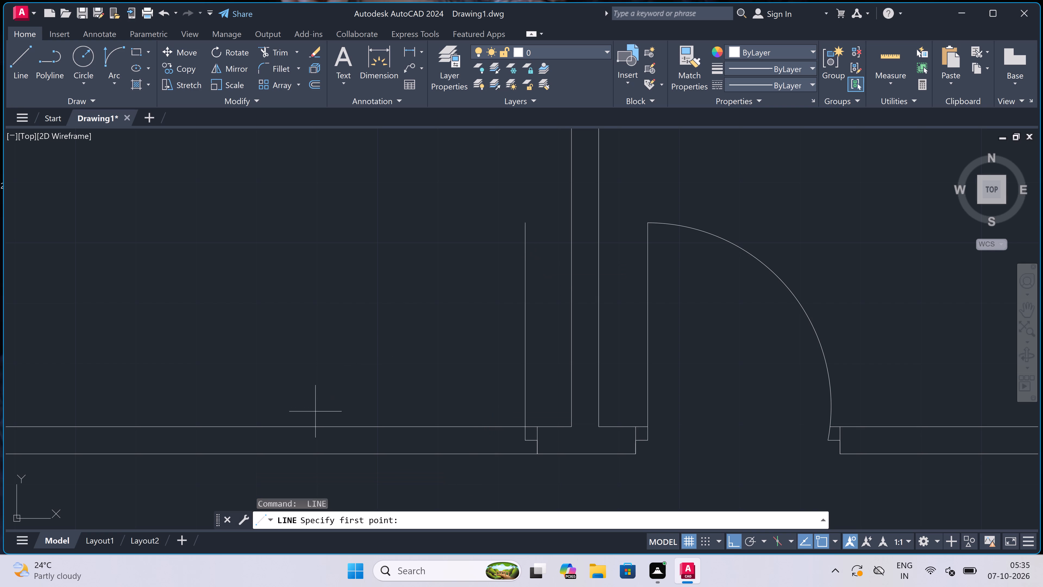
{"action": "left_click", "coordinate": [325, 426]}
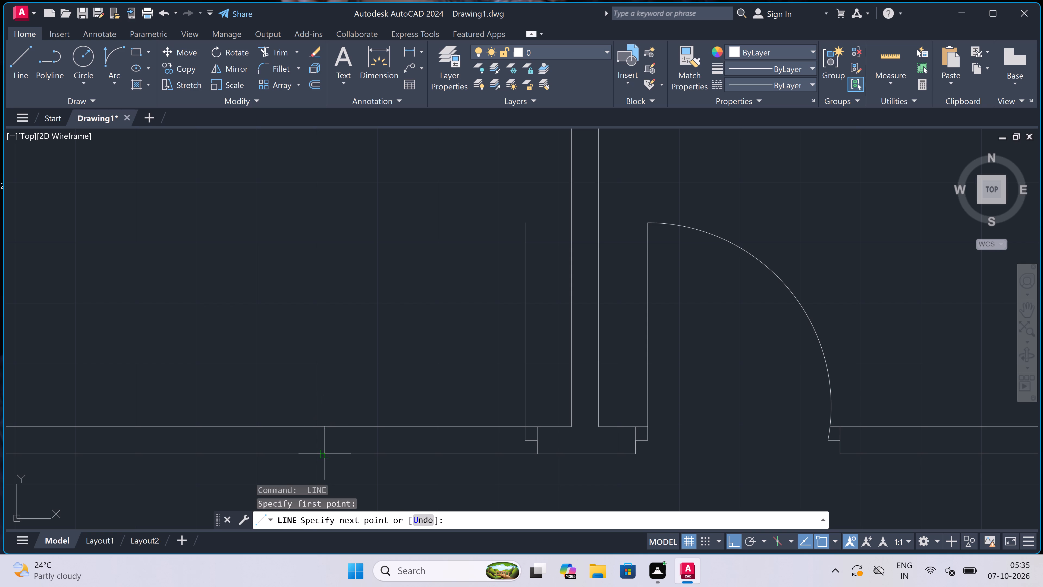
{"action": "left_click", "coordinate": [326, 456]}
{"action": "left_click", "coordinate": [329, 438]}
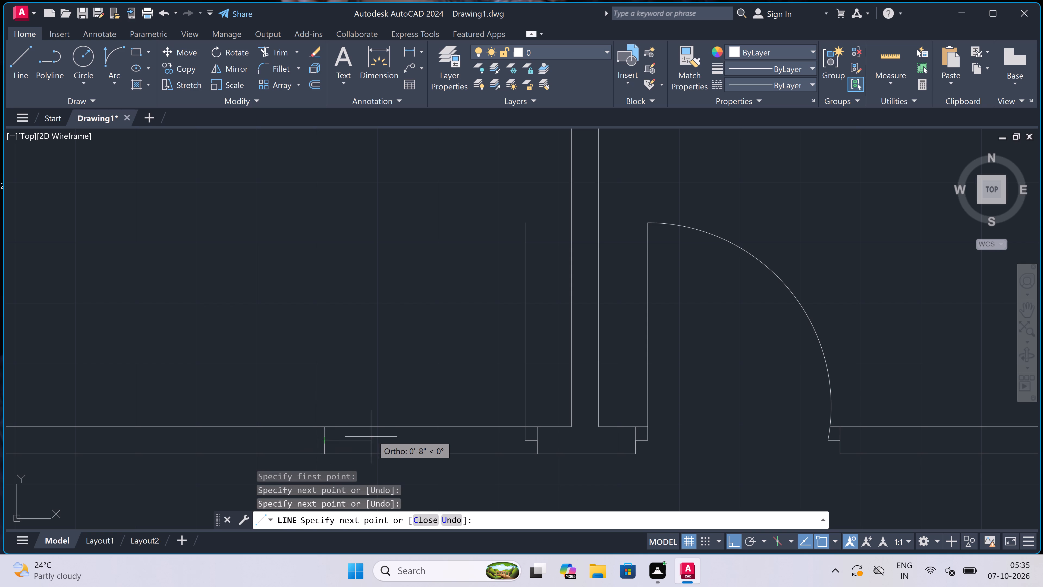
{"action": "type", "text": "2\""}
{"action": "key", "text": "space"}
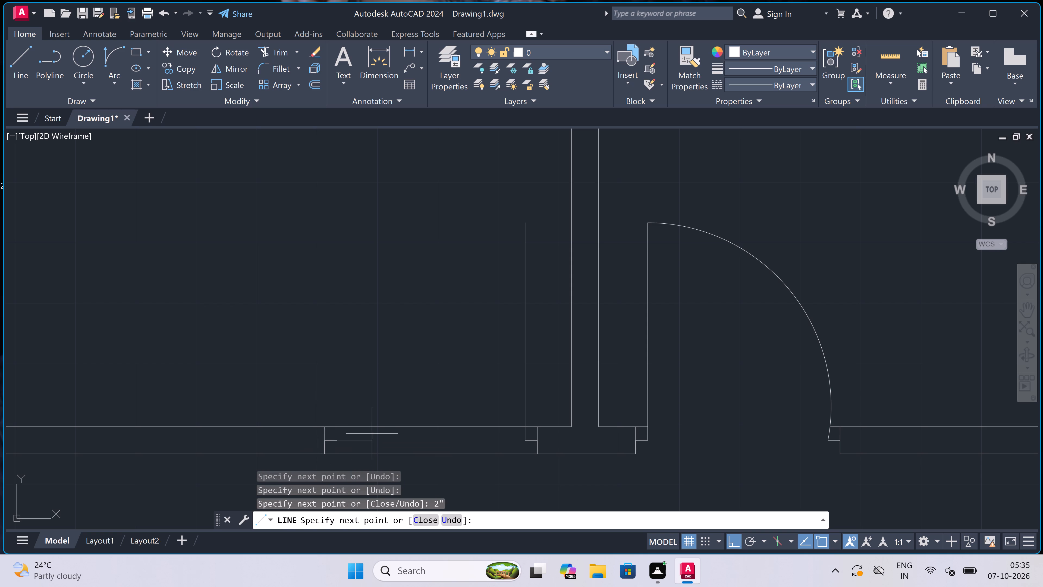
{"action": "key", "text": "Escape"}
Draw the third room door's swing as a Start, End, Direction arc from the leaf's top to the opposite jamb stub, tangent leftward.
{"action": "left_click", "coordinate": [115, 56]}
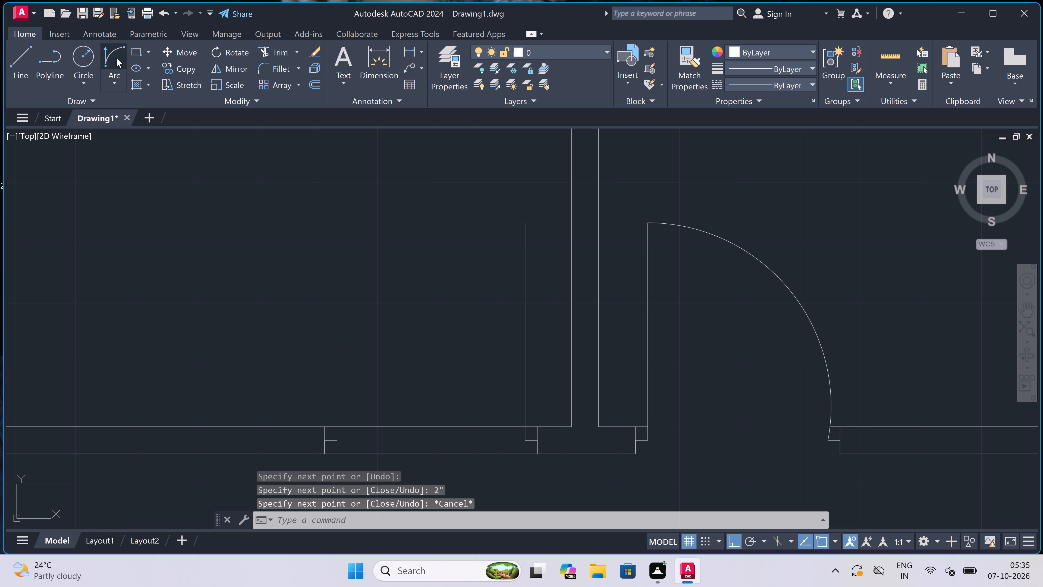
{"action": "left_click", "coordinate": [523, 221]}
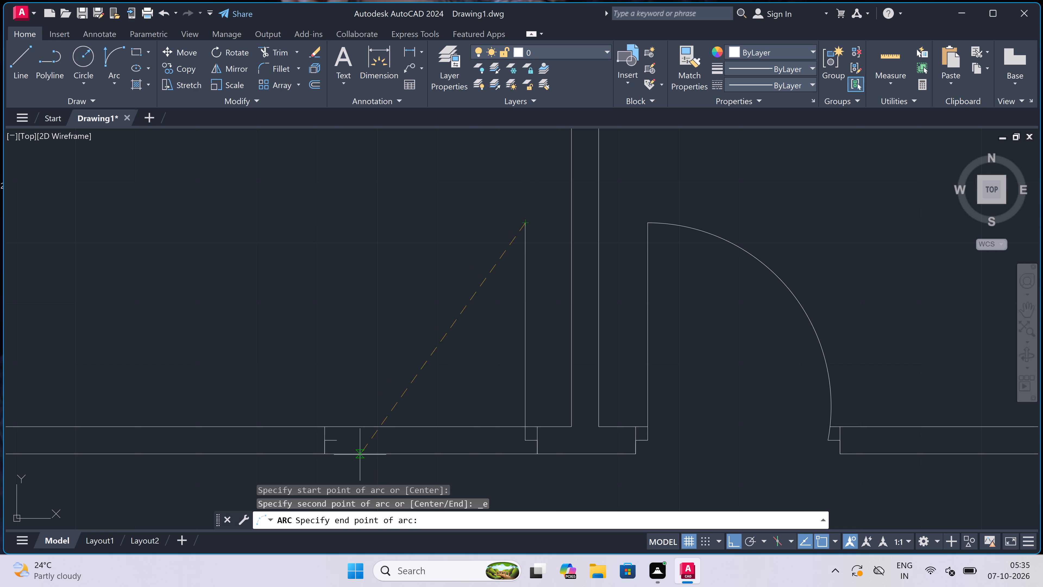
{"action": "left_click", "coordinate": [335, 435]}
{"action": "left_click", "coordinate": [280, 299]}
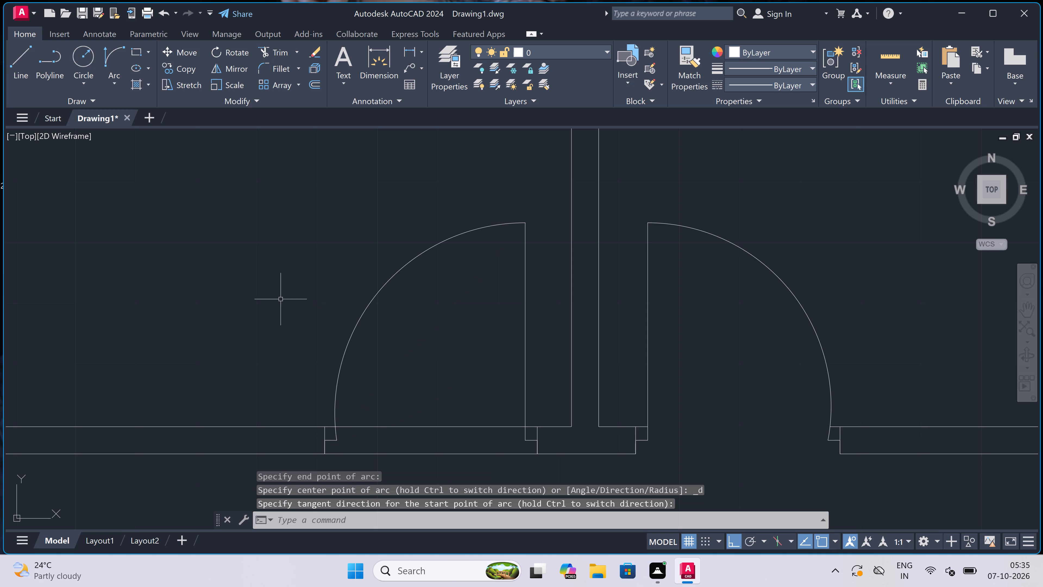
Trim both cross wall lines between the third room door's jambs to open the doorway.
{"action": "key", "text": "t"}
{"action": "type", "text": "r"}
{"action": "key", "text": "space"}
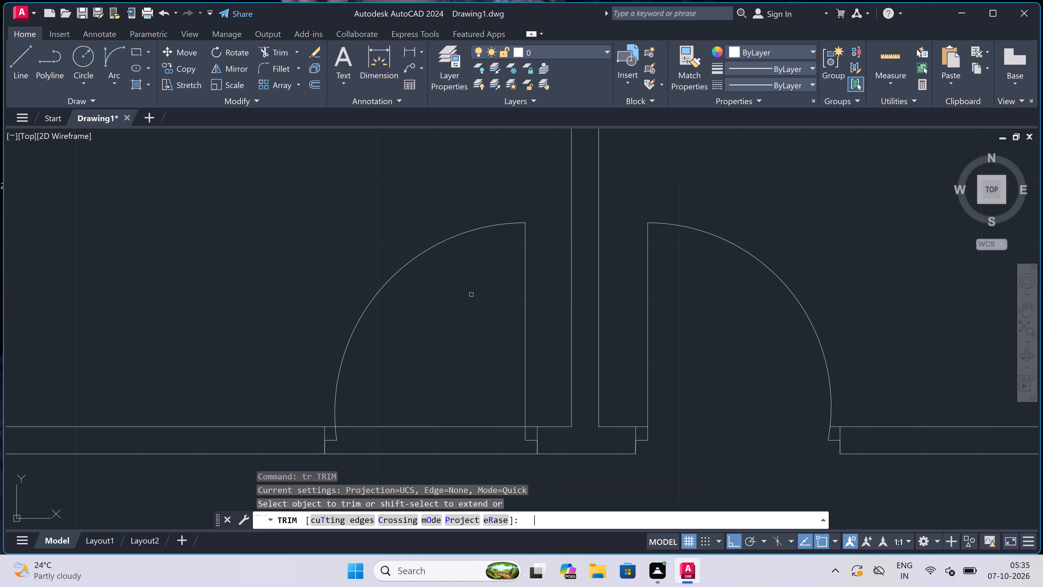
{"action": "scroll", "coordinate": [471, 295], "scroll_direction": "down", "scroll_amount": 2}
{"action": "left_click", "coordinate": [470, 297]}
{"action": "left_click", "coordinate": [459, 377]}
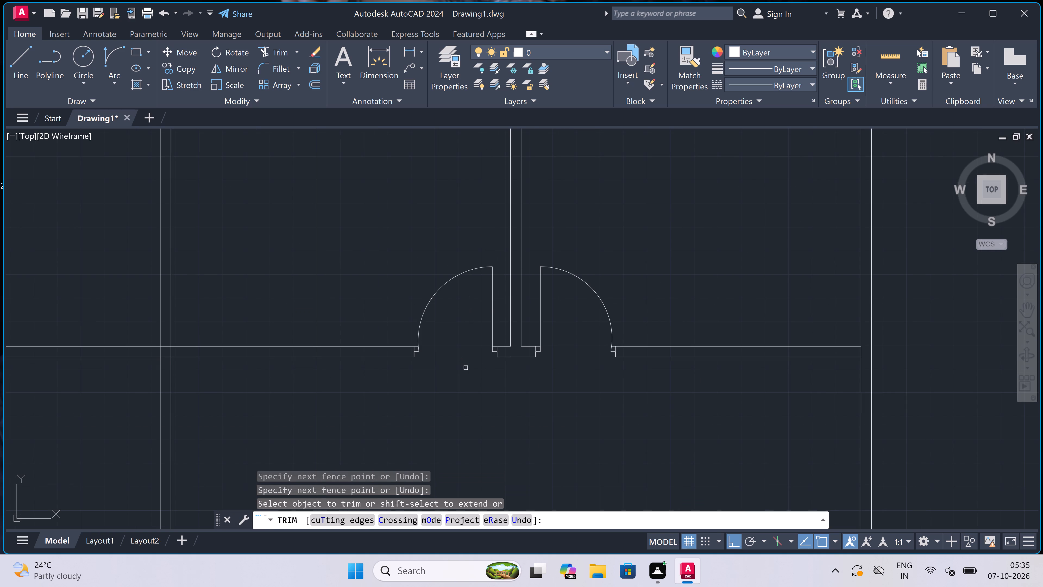
Trim the inner line of the outer wall beside the fourth room where the cross wall meets it.
{"action": "scroll", "coordinate": [474, 356], "scroll_direction": "down", "scroll_amount": 4}
{"action": "scroll", "coordinate": [567, 355], "scroll_direction": "up", "scroll_amount": 2}
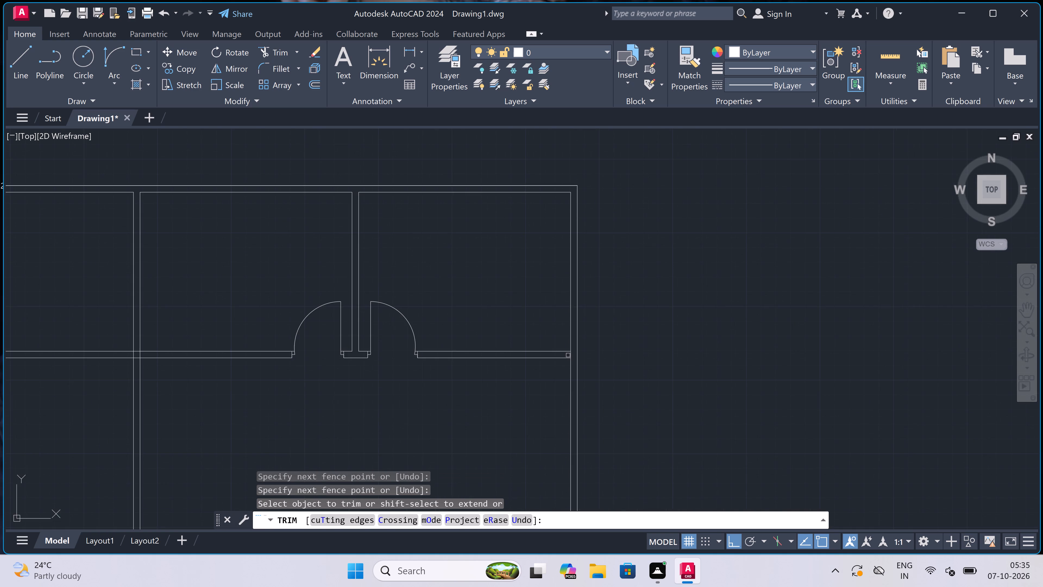
{"action": "scroll", "coordinate": [568, 355], "scroll_direction": "up", "scroll_amount": 3}
{"action": "left_click", "coordinate": [570, 355]}
{"action": "left_click", "coordinate": [605, 355]}
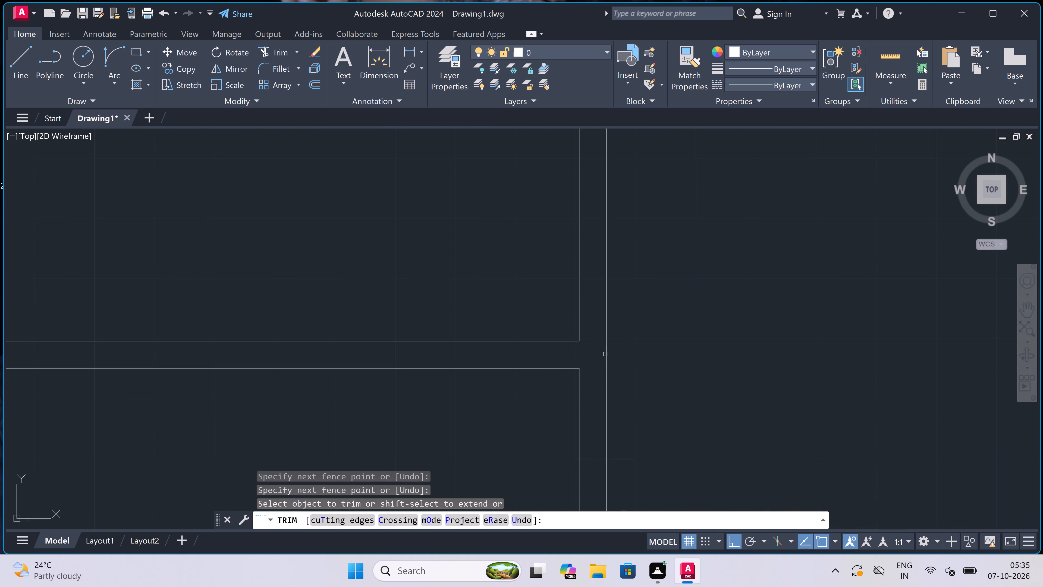
Trim the crossing lines inside the junction of the middle divider and the cross wall so the wall spaces join.
{"action": "scroll", "coordinate": [588, 347], "scroll_direction": "down", "scroll_amount": 6}
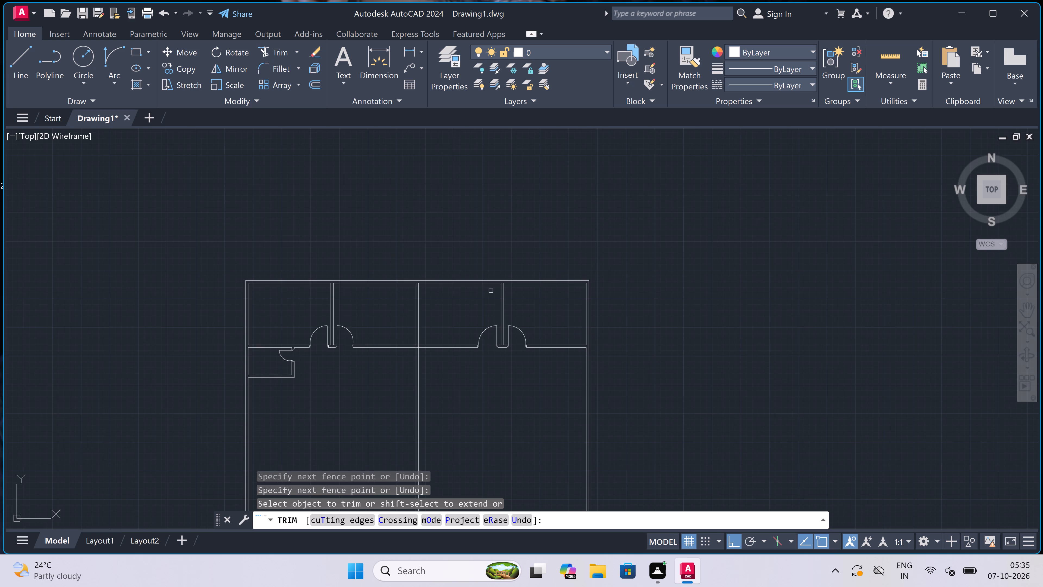
{"action": "scroll", "coordinate": [482, 290], "scroll_direction": "down", "scroll_amount": 2}
{"action": "scroll", "coordinate": [431, 318], "scroll_direction": "up", "scroll_amount": 2}
{"action": "scroll", "coordinate": [512, 295], "scroll_direction": "up", "scroll_amount": 3}
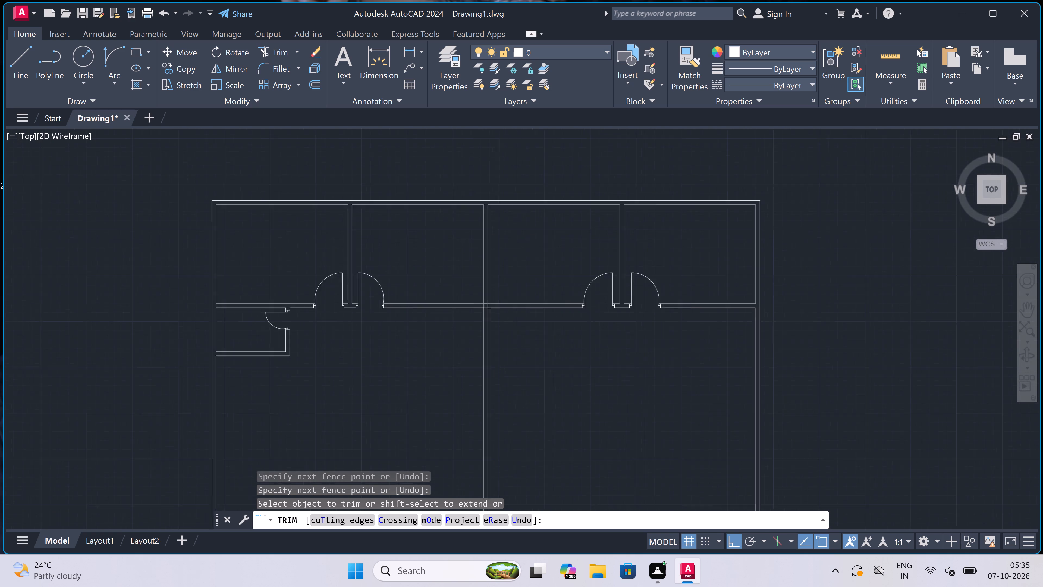
{"action": "scroll", "coordinate": [408, 309], "scroll_direction": "up", "scroll_amount": 3}
{"action": "scroll", "coordinate": [553, 366], "scroll_direction": "up", "scroll_amount": 2}
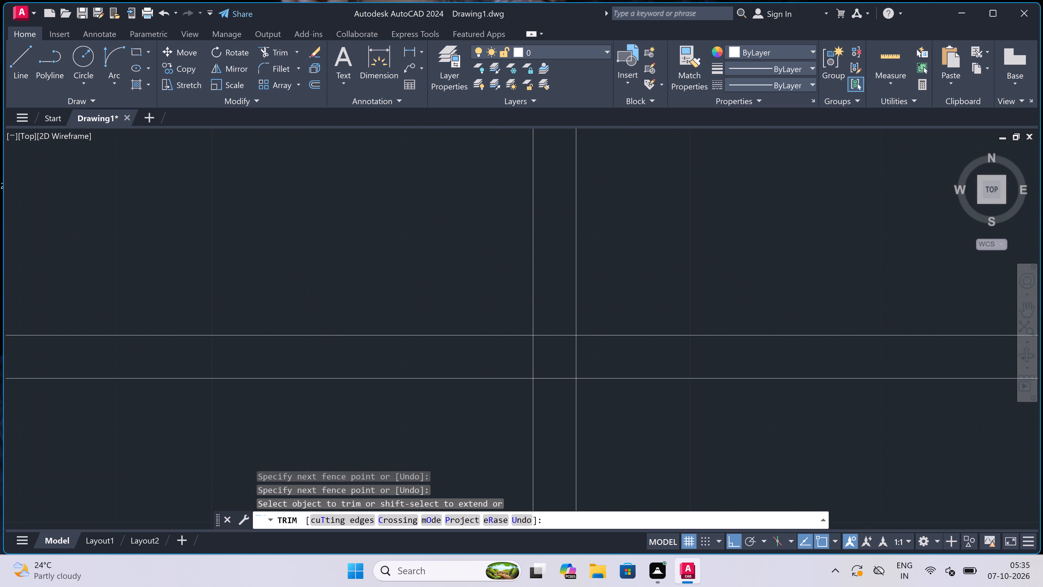
{"action": "left_click", "coordinate": [700, 356]}
{"action": "left_click", "coordinate": [501, 328]}
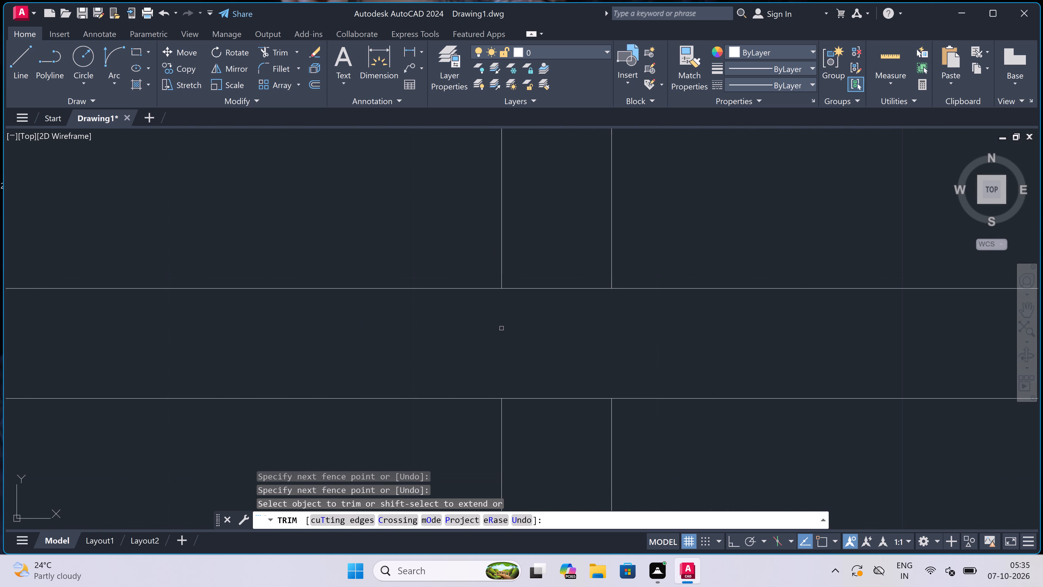
{"action": "left_click", "coordinate": [538, 246]}
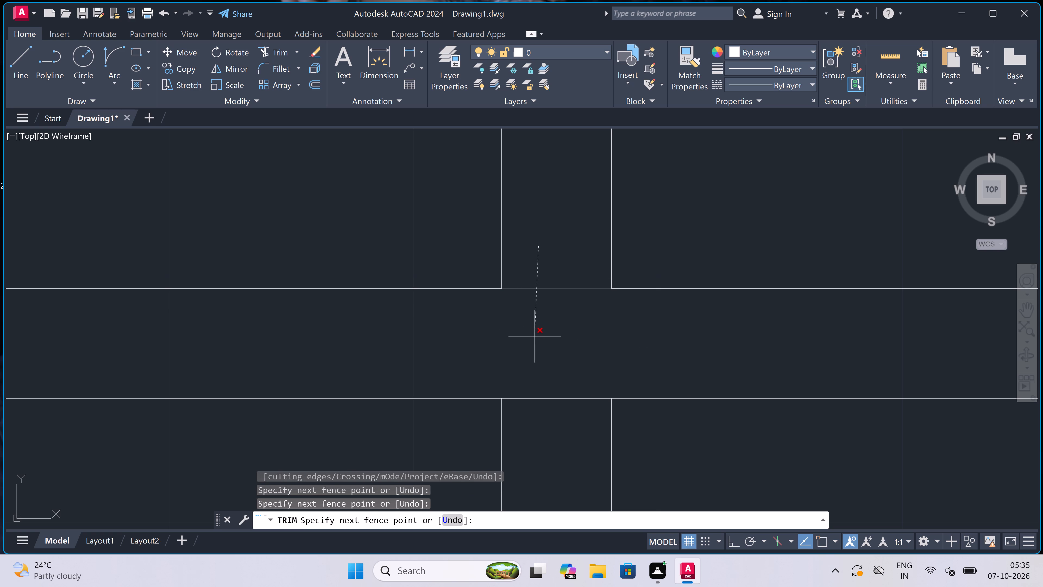
{"action": "left_click", "coordinate": [527, 433]}
{"action": "scroll", "coordinate": [547, 331], "scroll_direction": "down", "scroll_amount": 5}
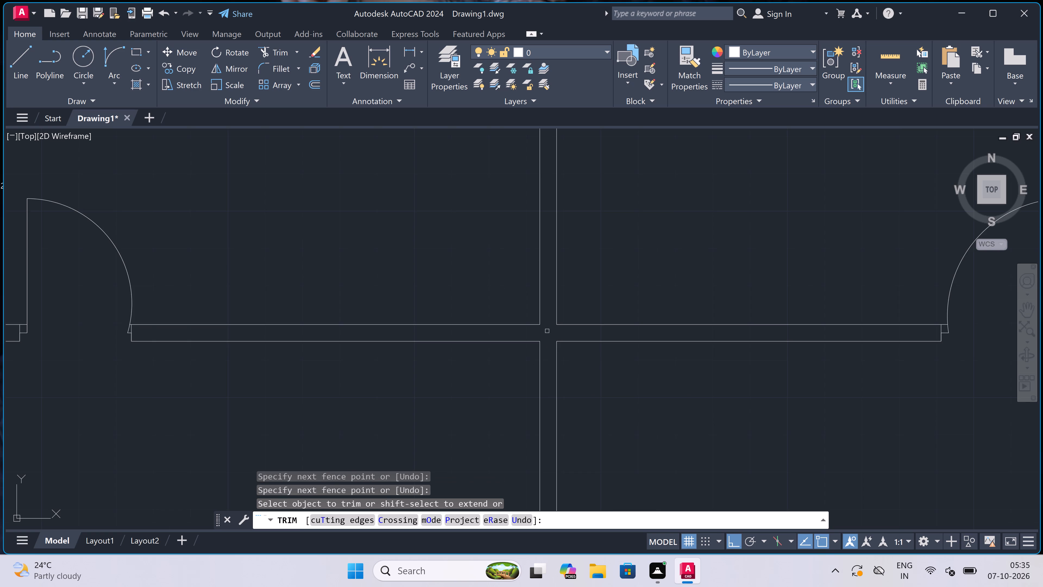
{"action": "scroll", "coordinate": [546, 331], "scroll_direction": "down", "scroll_amount": 5}
{"action": "scroll", "coordinate": [481, 345], "scroll_direction": "up", "scroll_amount": 3}
{"action": "scroll", "coordinate": [481, 345], "scroll_direction": "down", "scroll_amount": 3}
{"action": "scroll", "coordinate": [773, 351], "scroll_direction": "up", "scroll_amount": 3}
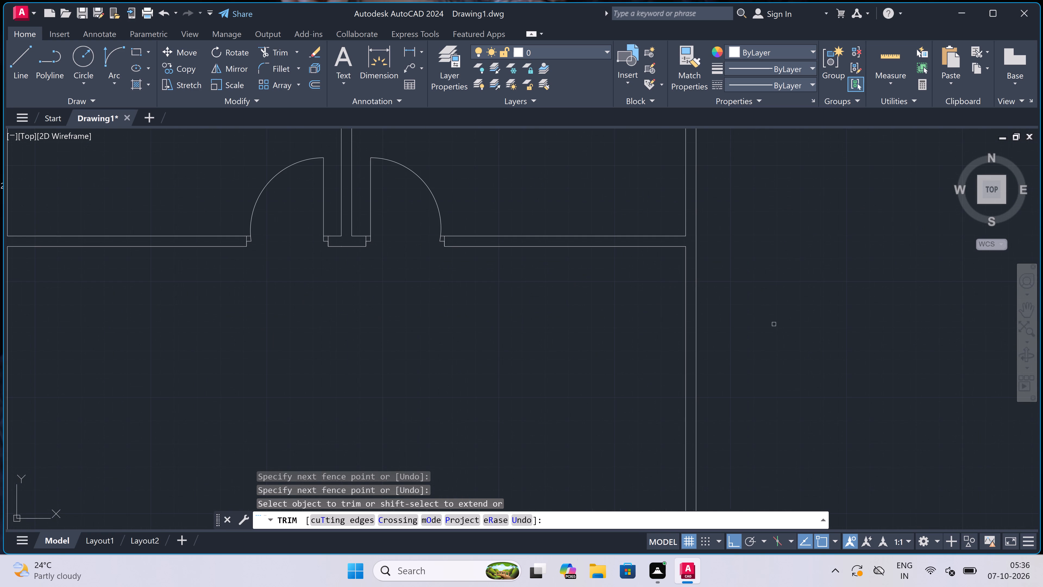
{"action": "scroll", "coordinate": [713, 211], "scroll_direction": "up", "scroll_amount": 3}
{"action": "key", "text": "Escape"}
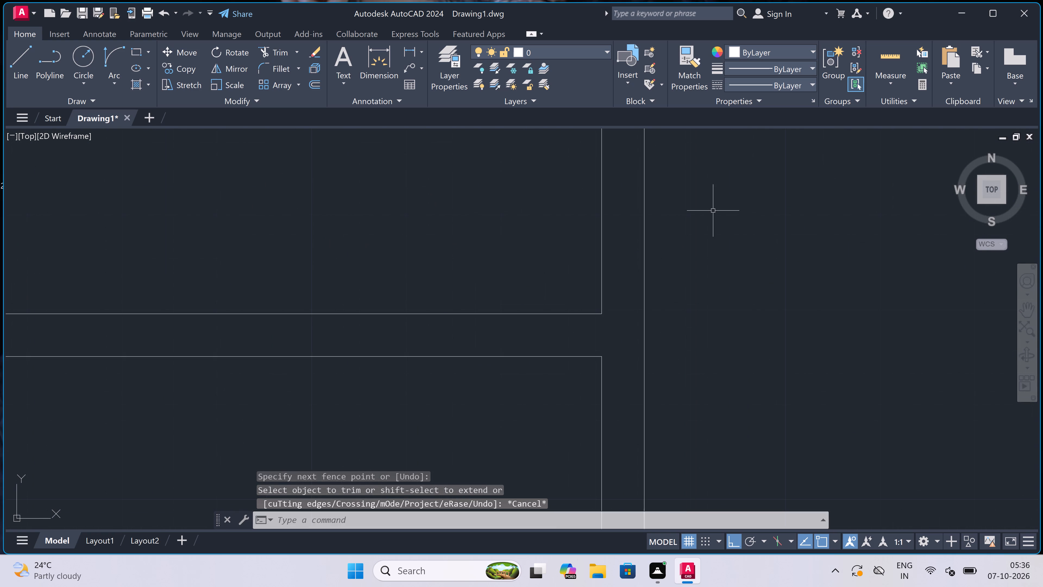
Offset the cross wall's lower line below the fourth room 6'4" downward.
{"action": "scroll", "coordinate": [713, 211], "scroll_direction": "down", "scroll_amount": 5}
{"action": "scroll", "coordinate": [644, 221], "scroll_direction": "up", "scroll_amount": 4}
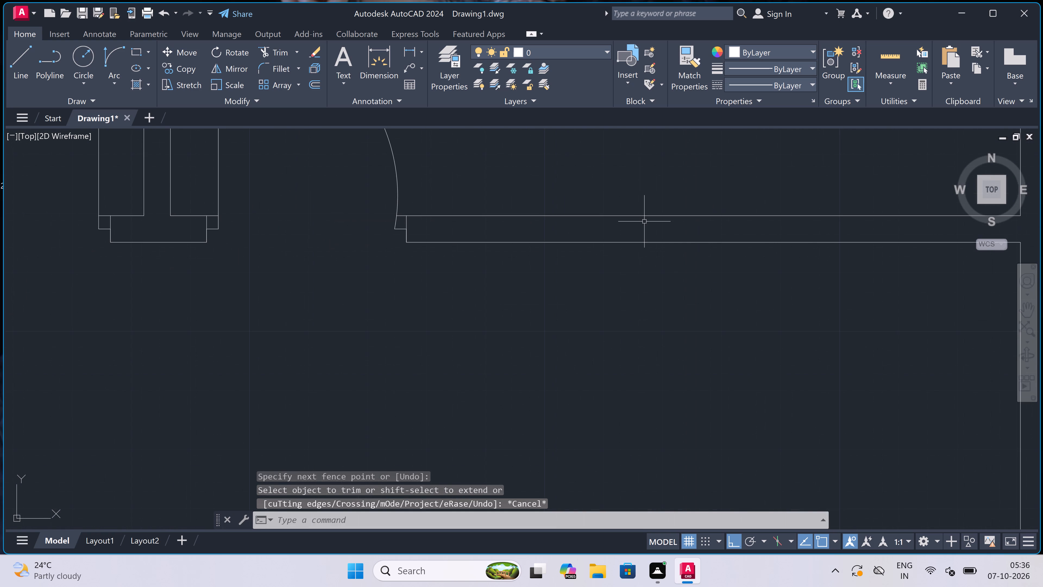
{"action": "scroll", "coordinate": [644, 221], "scroll_direction": "down", "scroll_amount": 4}
{"action": "scroll", "coordinate": [674, 208], "scroll_direction": "up", "scroll_amount": 4}
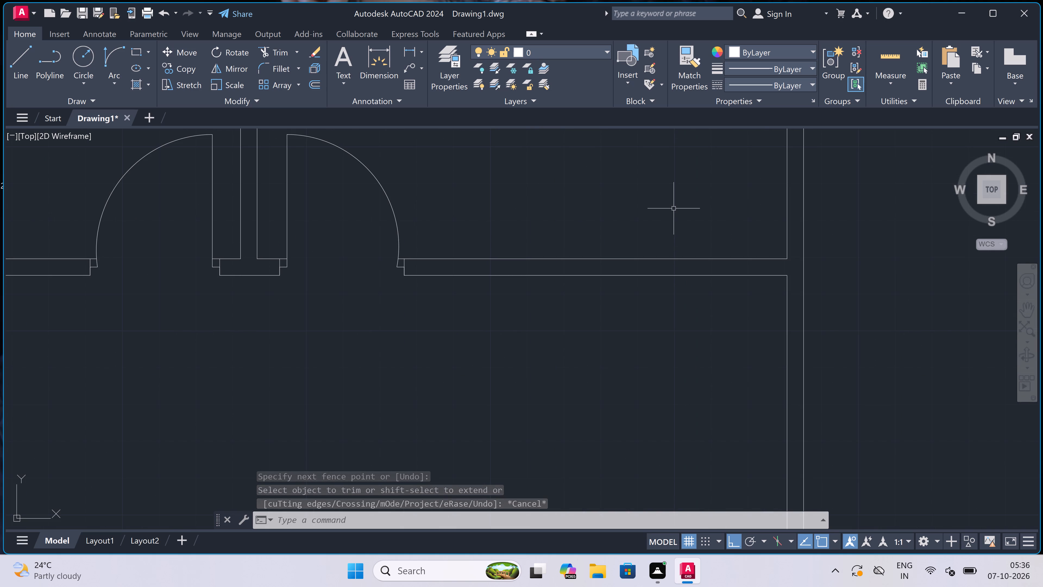
{"action": "scroll", "coordinate": [758, 289], "scroll_direction": "up", "scroll_amount": 2}
{"action": "key", "text": "o"}
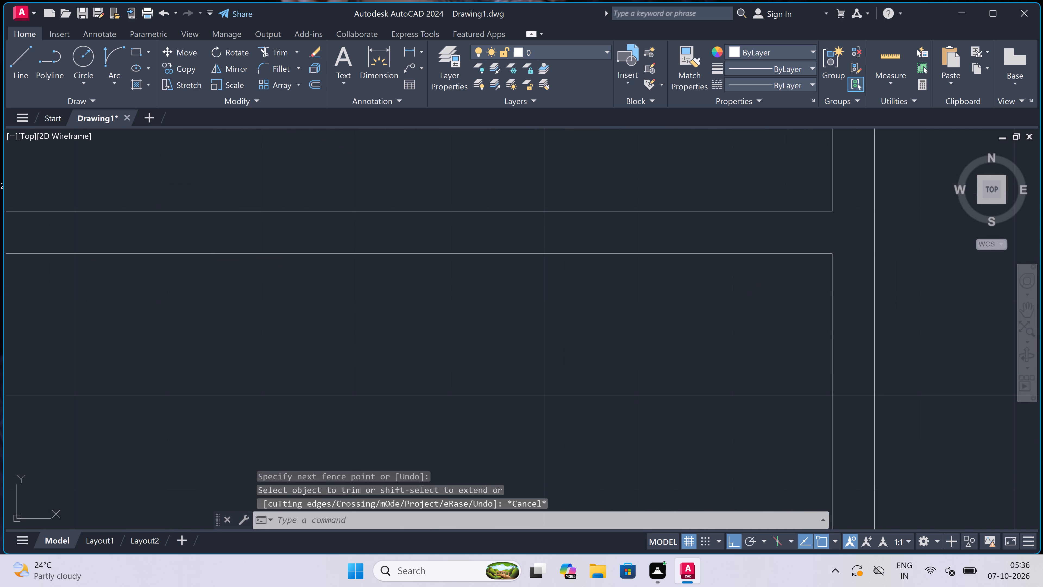
{"action": "key", "text": "space"}
{"action": "left_click", "coordinate": [663, 251]}
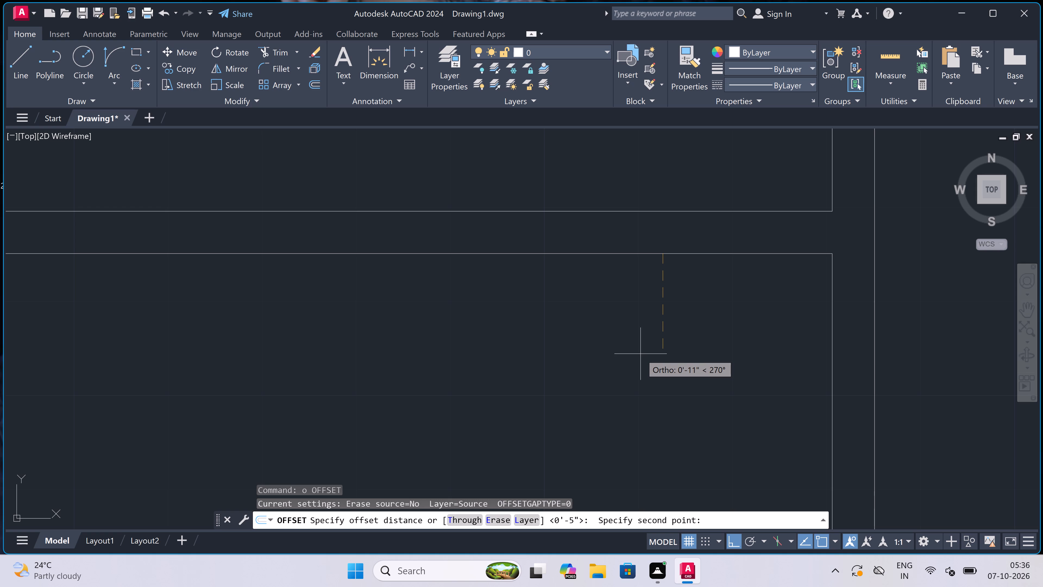
{"action": "key", "text": "6"}
{"action": "key", "text": "apostrophe"}
{"action": "type", "text": "4\""}
{"action": "key", "text": "space"}
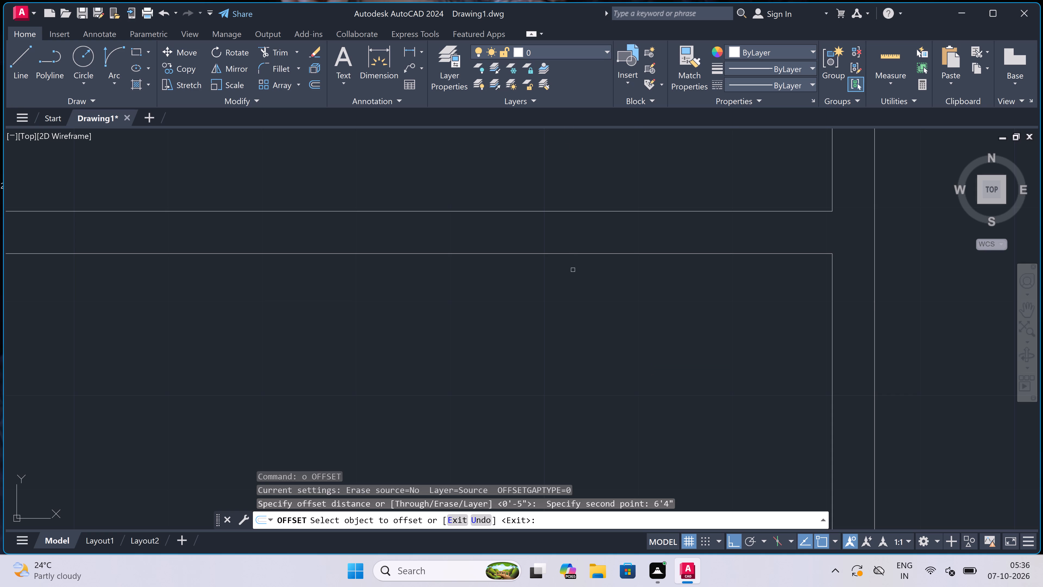
{"action": "double_click", "coordinate": [572, 254]}
{"action": "left_click", "coordinate": [571, 294]}
{"action": "scroll", "coordinate": [571, 294], "scroll_direction": "down", "scroll_amount": 5}
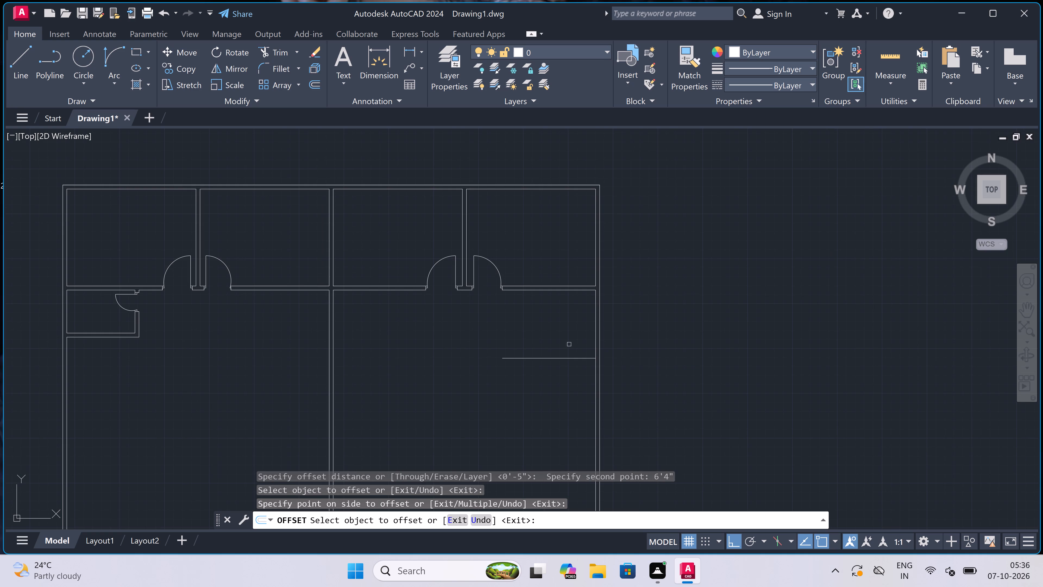
{"action": "scroll", "coordinate": [567, 365], "scroll_direction": "up", "scroll_amount": 3}
{"action": "key", "text": "Escape"}
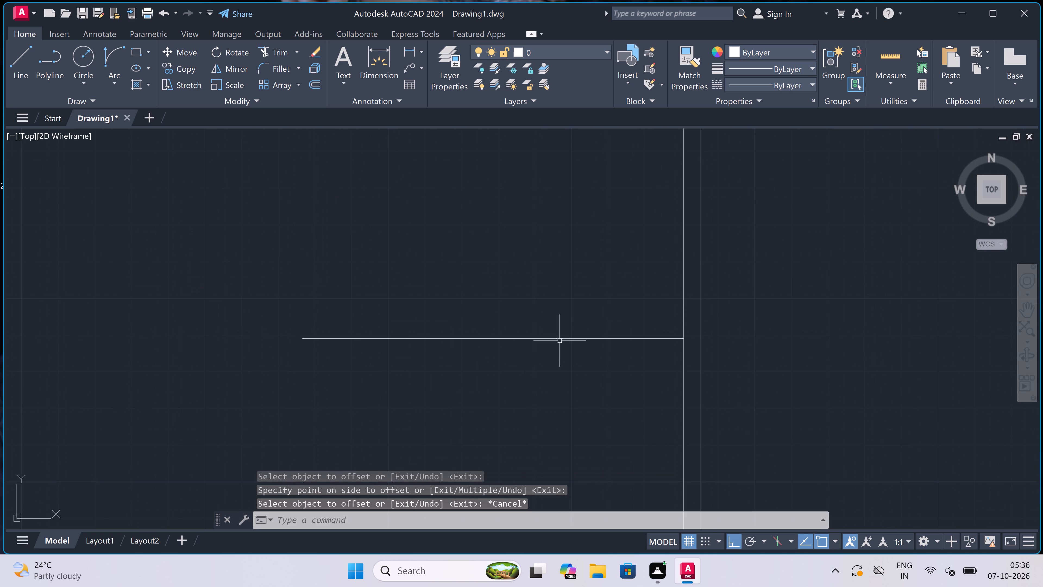
Offset the new horizontal line below the fourth room 4.5" downward to give the partition its wall thickness.
{"action": "key", "text": "space"}
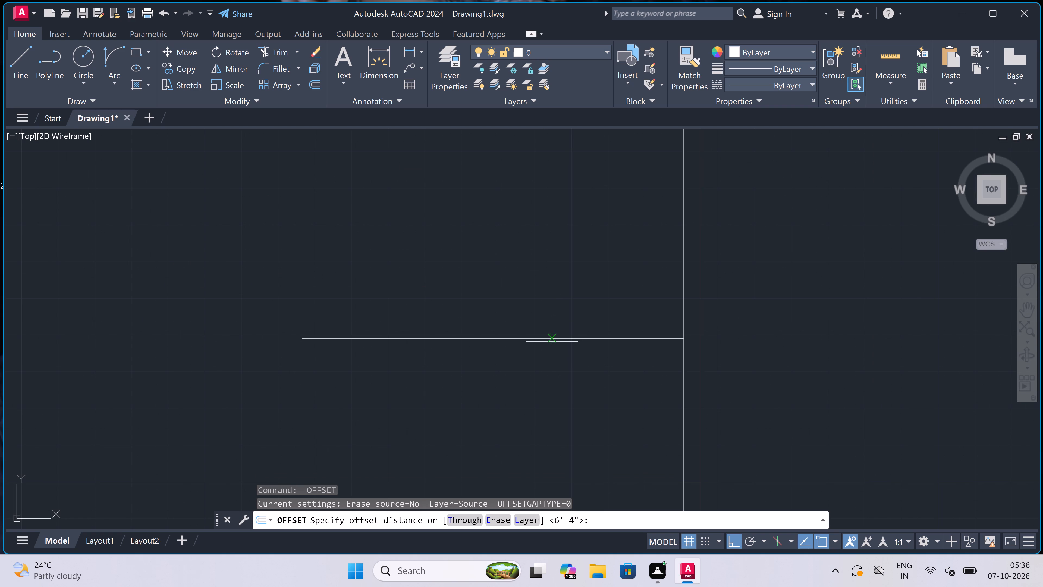
{"action": "left_click", "coordinate": [552, 342]}
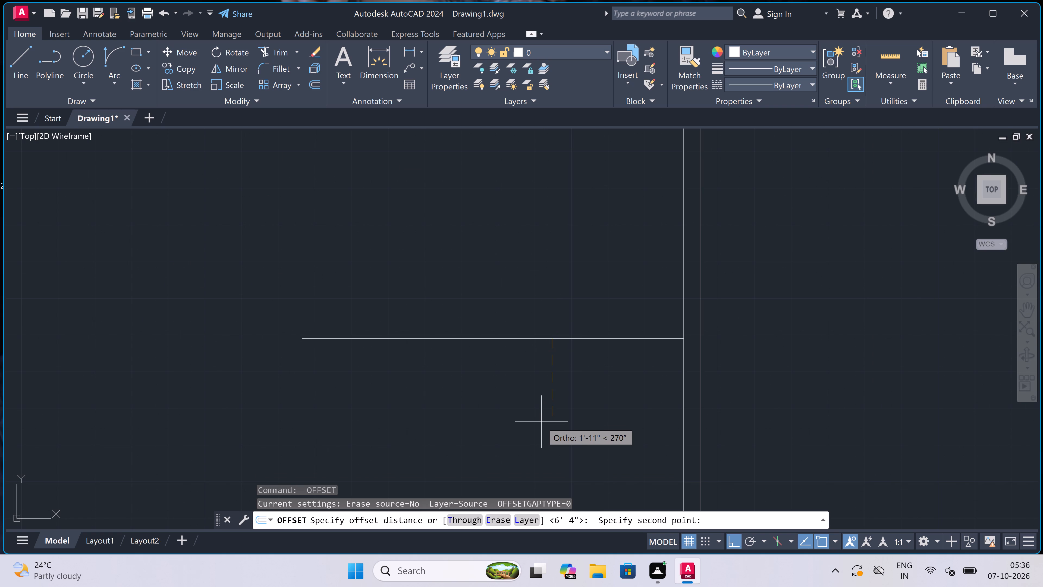
{"action": "key", "text": "4"}
{"action": "type", "text": ".5\""}
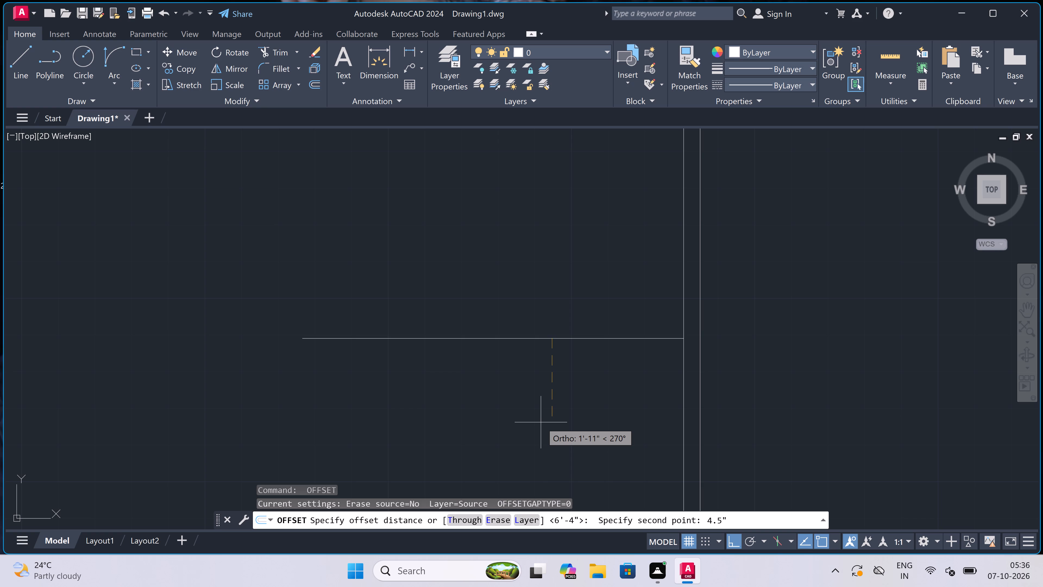
{"action": "key", "text": "space"}
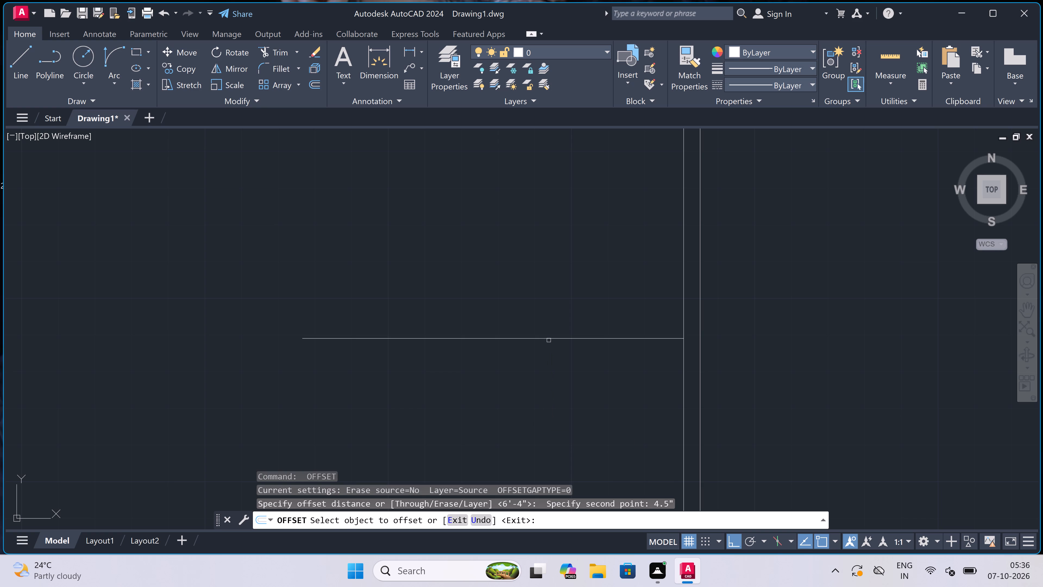
{"action": "left_click", "coordinate": [549, 338]}
{"action": "left_click", "coordinate": [539, 388]}
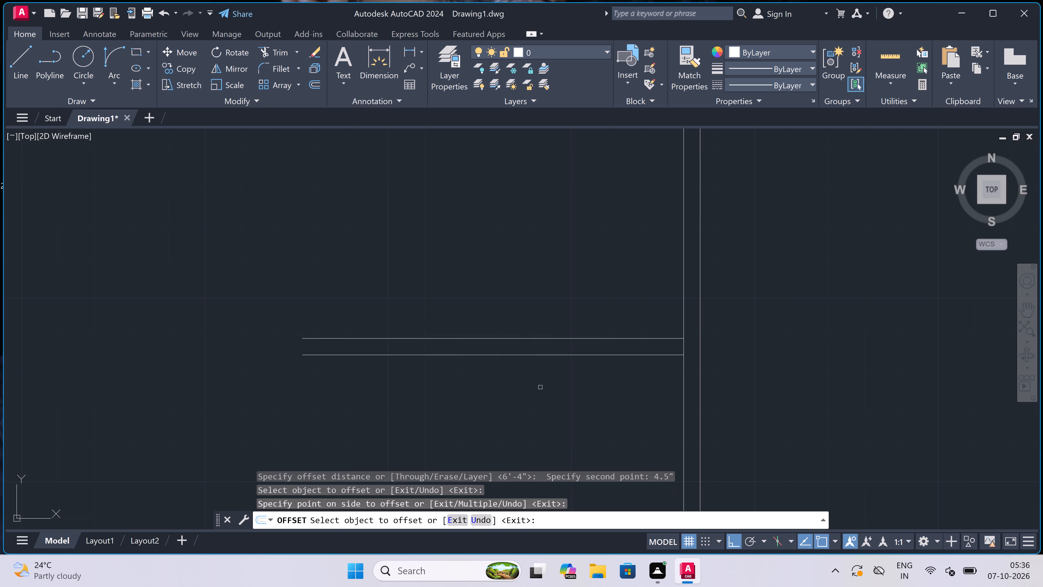
{"action": "key", "text": "Escape"}
Offset the inner line of the east outer wall 7'4" into the space below the fourth room.
{"action": "scroll", "coordinate": [542, 380], "scroll_direction": "down", "scroll_amount": 3}
{"action": "scroll", "coordinate": [542, 380], "scroll_direction": "up", "scroll_amount": 1}
{"action": "key", "text": "space"}
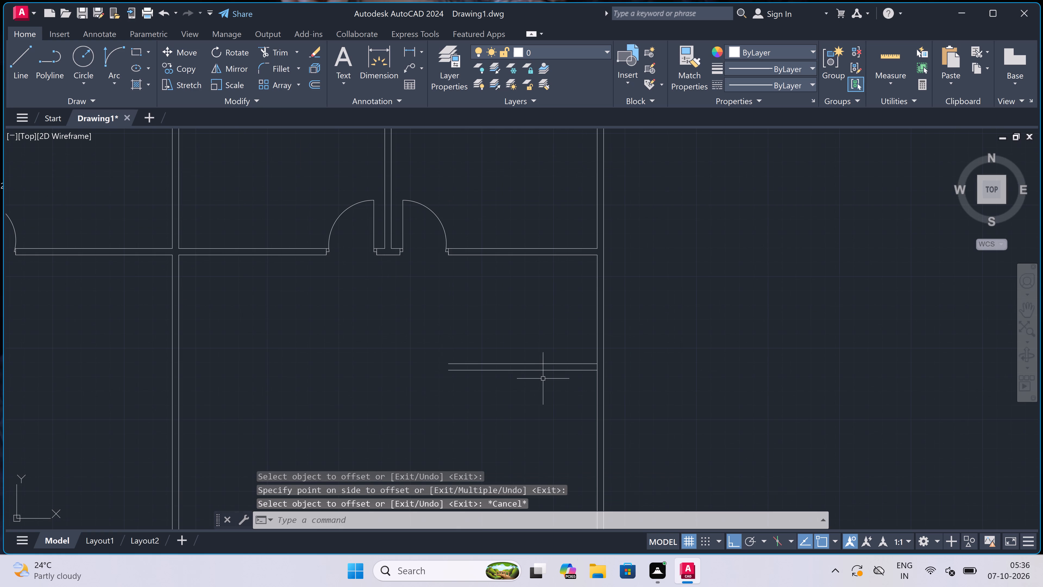
{"action": "left_click", "coordinate": [594, 364]}
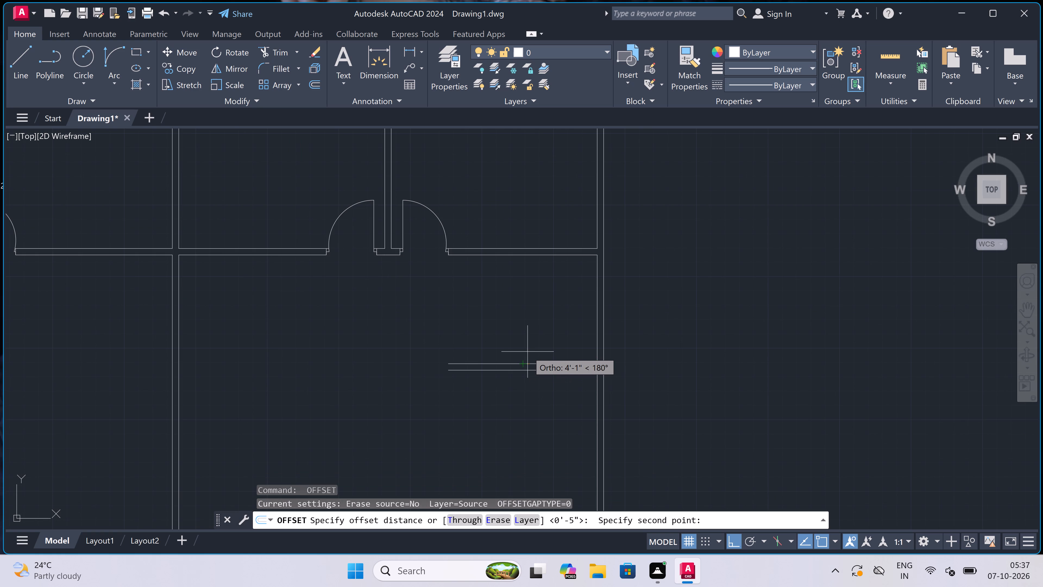
{"action": "type", "text": "7'"}
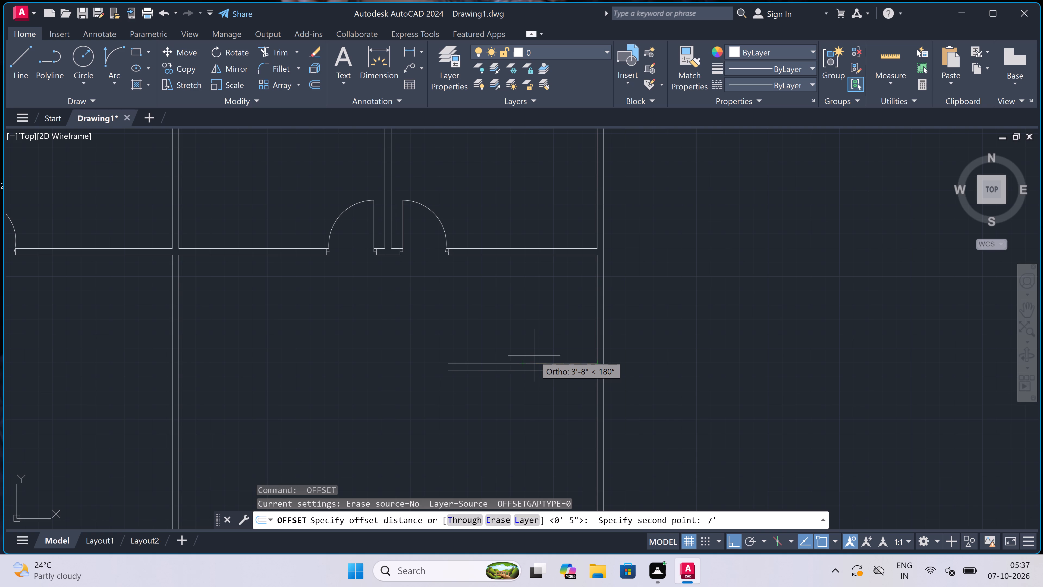
{"action": "type", "text": "4\""}
{"action": "key", "text": "space"}
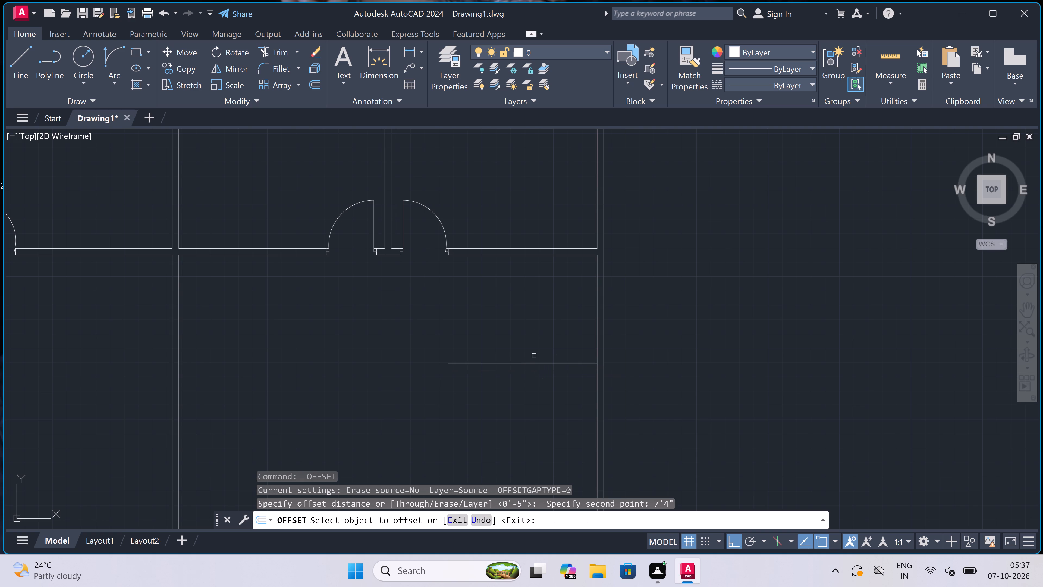
{"action": "left_click", "coordinate": [596, 285]}
{"action": "left_click", "coordinate": [407, 292]}
{"action": "key", "text": "Escape"}
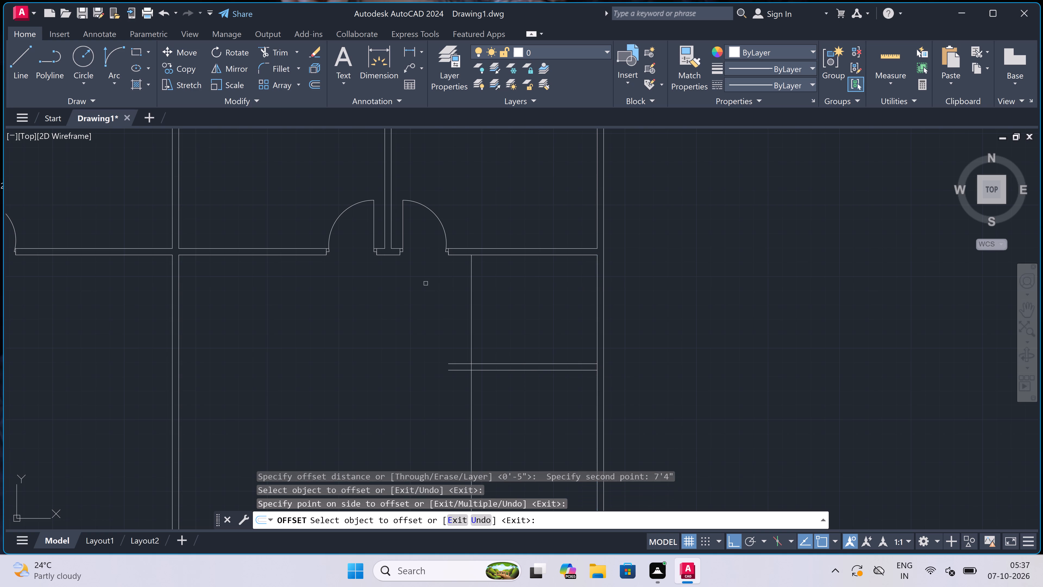
Offset the new vertical partition line 4.5" westward, away from the outer wall, to form the second wall face.
{"action": "key", "text": "space"}
{"action": "left_click", "coordinate": [469, 287]}
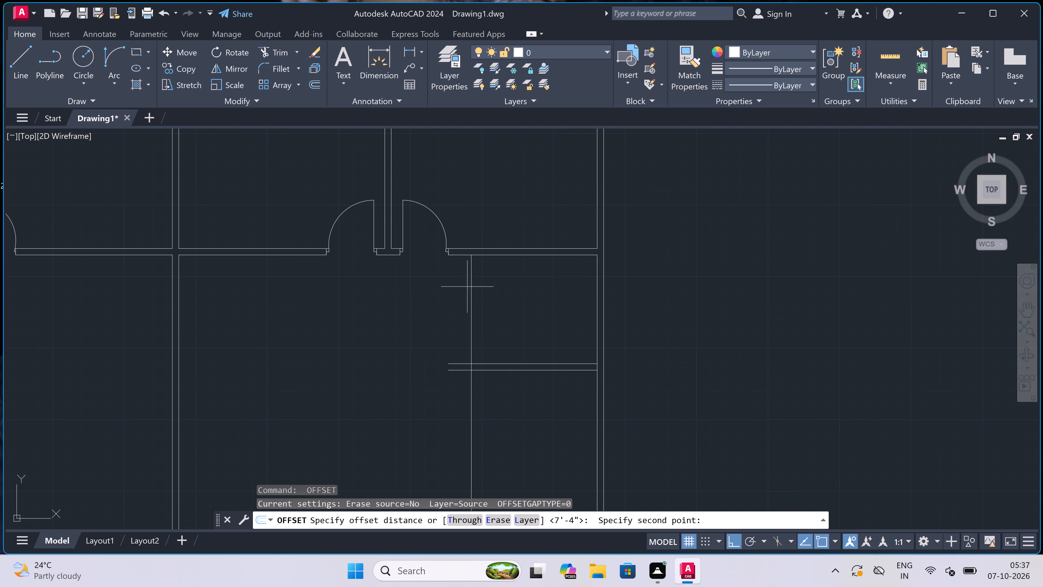
{"action": "scroll", "coordinate": [428, 291], "scroll_direction": "up", "scroll_amount": 2}
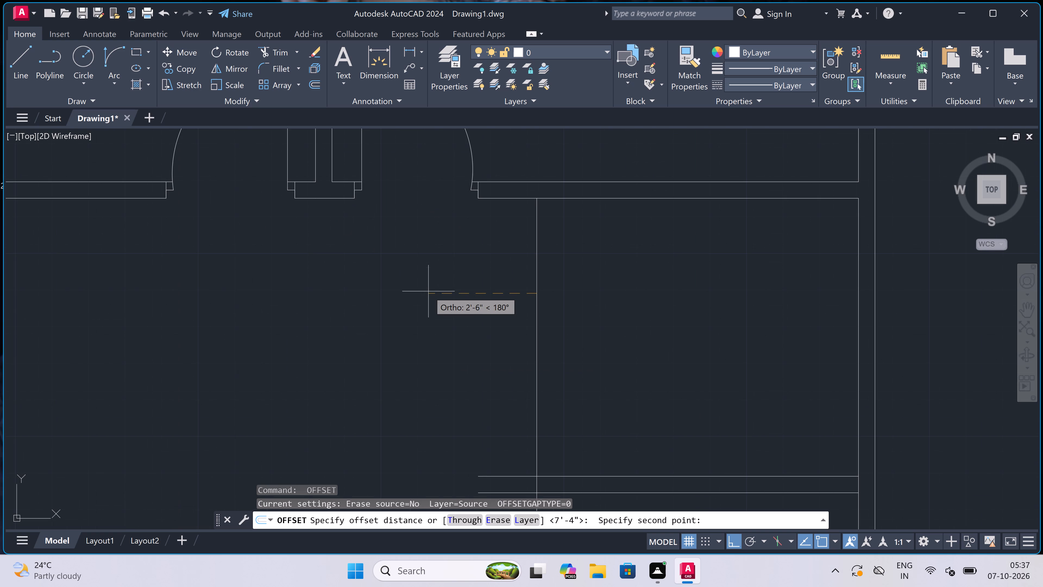
{"action": "type", "text": "4.5\""}
{"action": "key", "text": "space"}
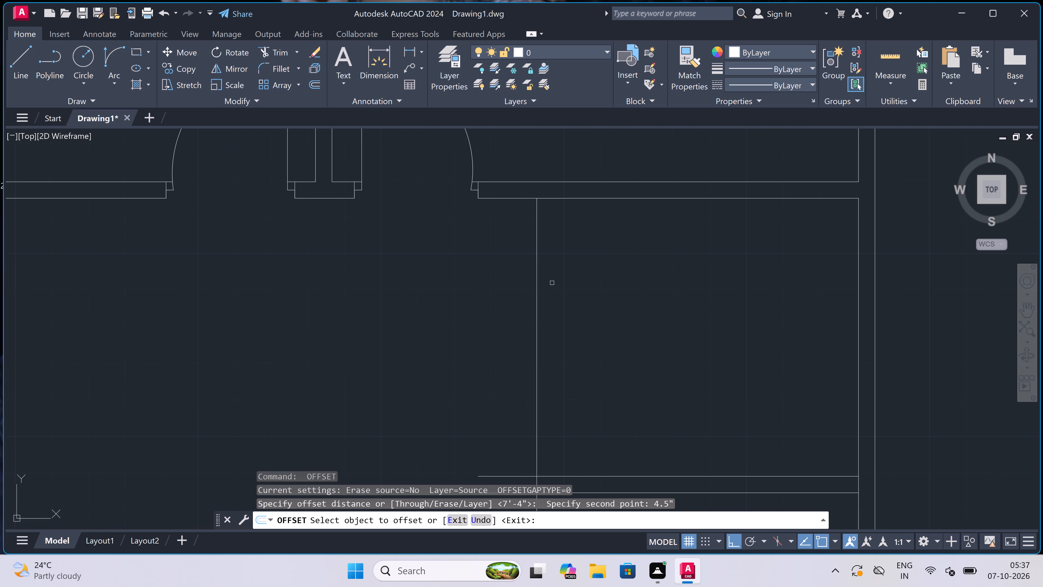
{"action": "left_click", "coordinate": [537, 268]}
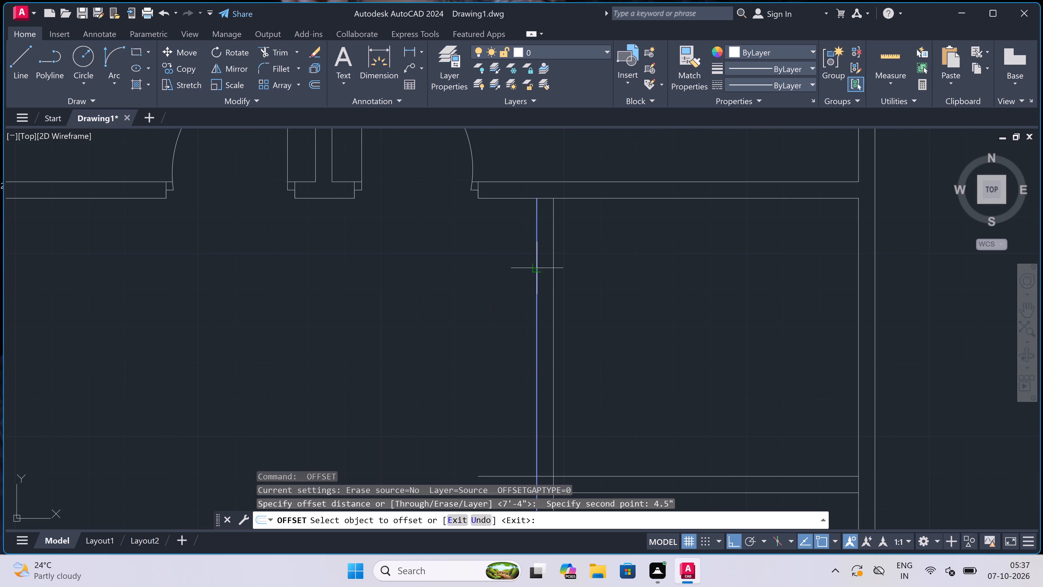
{"action": "left_click", "coordinate": [490, 268]}
{"action": "key", "text": "Escape"}
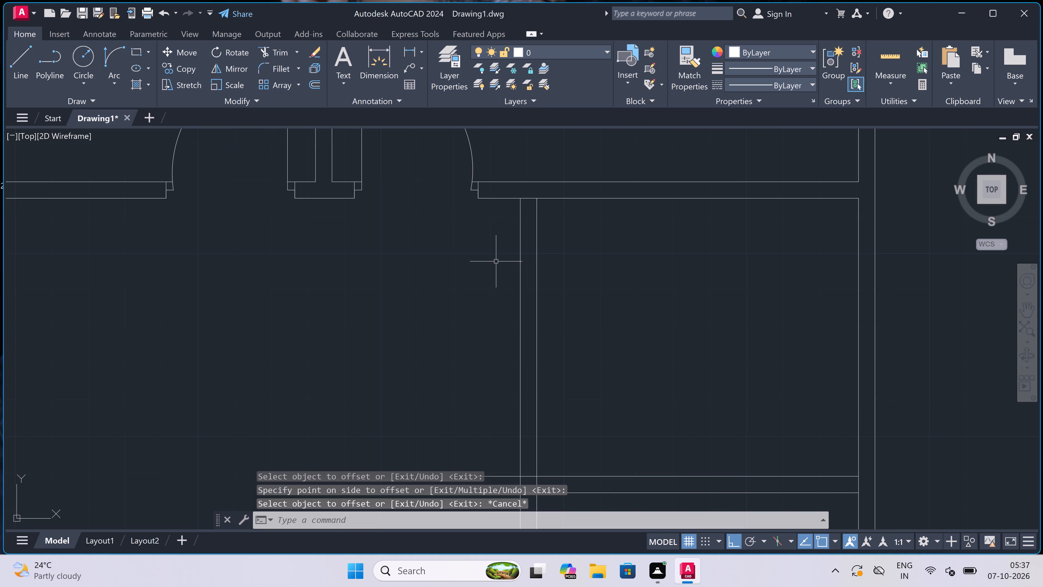
Trim the cross wall's lower line between the two new vertical partition lines to open the wall junction.
{"action": "key", "text": "t"}
{"action": "key", "text": "r"}
{"action": "key", "text": "space"}
{"action": "scroll", "coordinate": [519, 195], "scroll_direction": "up", "scroll_amount": 2}
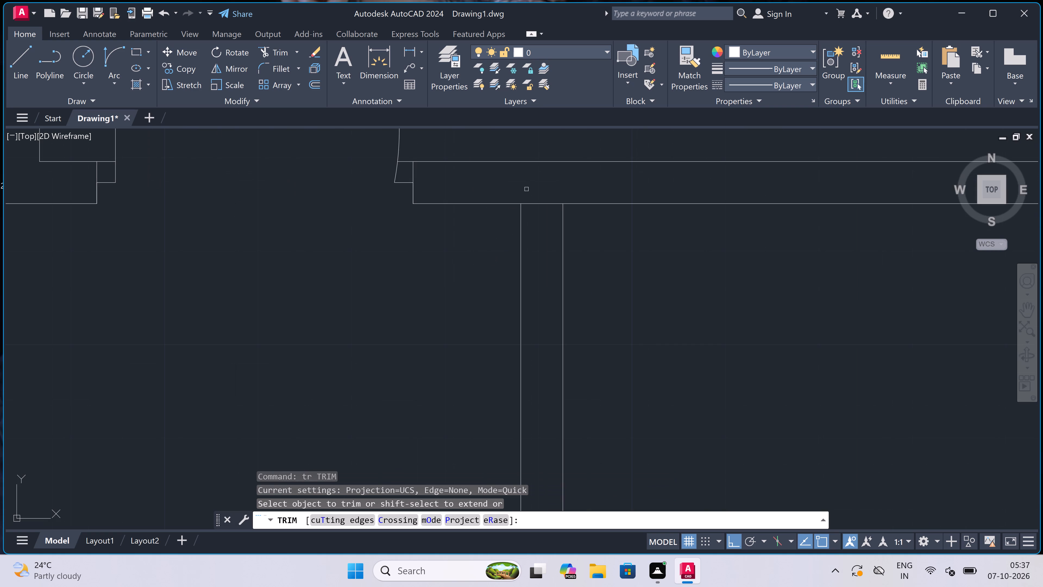
{"action": "left_click", "coordinate": [539, 187]}
{"action": "left_click", "coordinate": [542, 251]}
Trim the ends of both horizontal partition lines that overhang west of the new vertical wall.
{"action": "scroll", "coordinate": [542, 251], "scroll_direction": "down", "scroll_amount": 6}
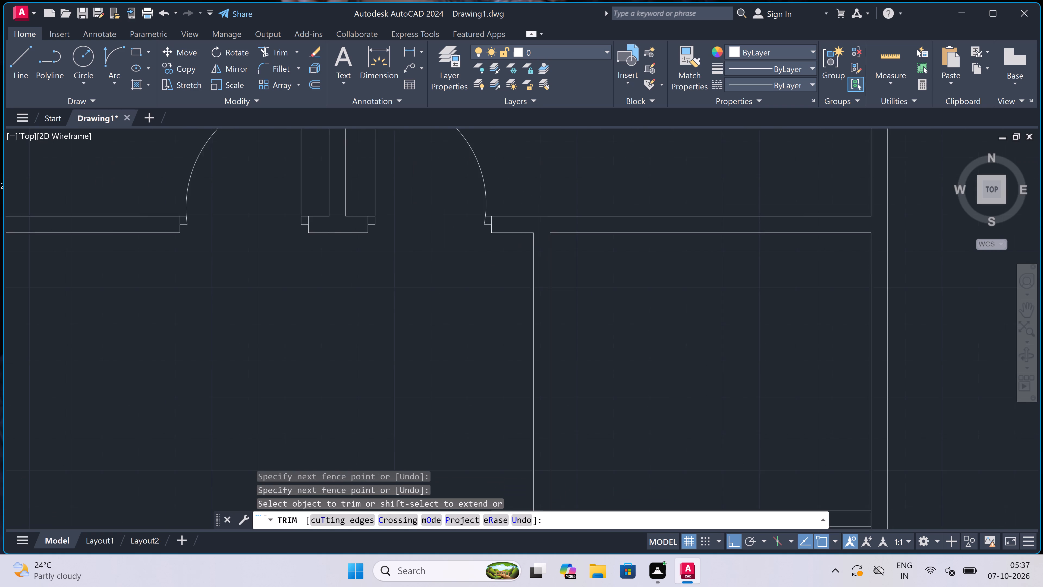
{"action": "scroll", "coordinate": [545, 319], "scroll_direction": "up", "scroll_amount": 3}
{"action": "scroll", "coordinate": [530, 191], "scroll_direction": "up", "scroll_amount": 2}
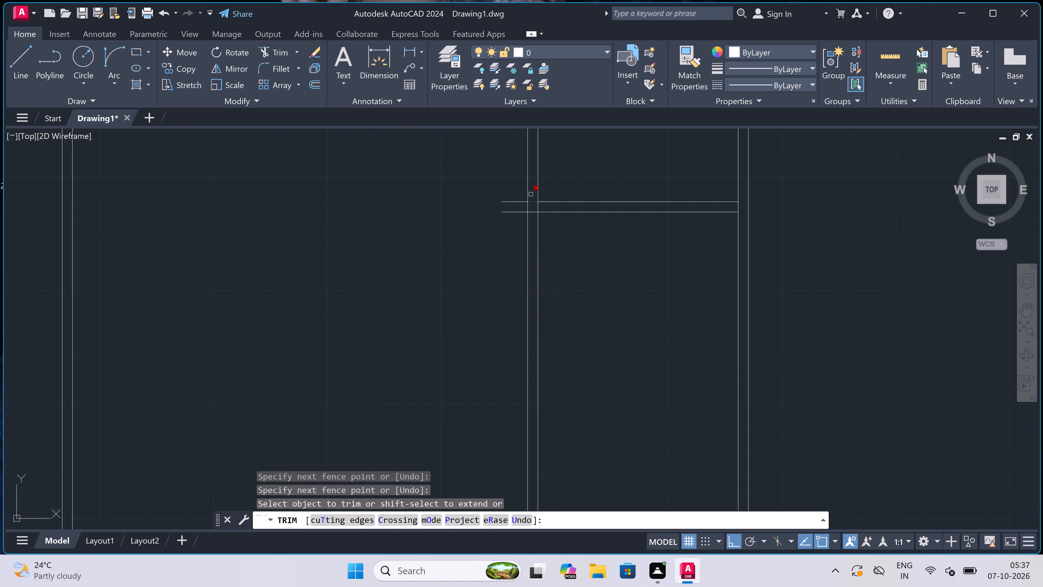
{"action": "scroll", "coordinate": [530, 191], "scroll_direction": "up", "scroll_amount": 2}
{"action": "left_click", "coordinate": [487, 209]}
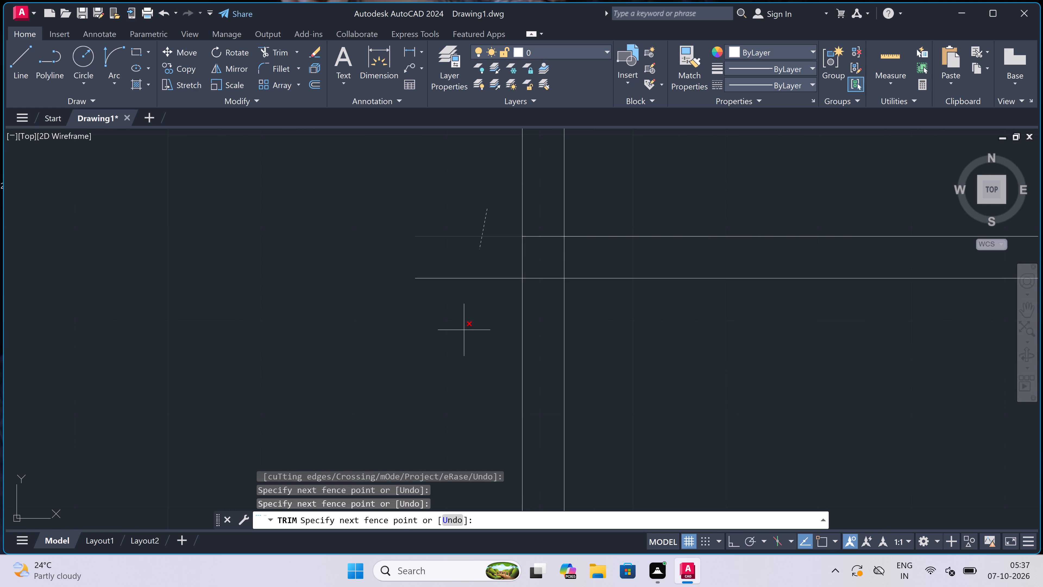
{"action": "left_click", "coordinate": [459, 360]}
Trim the upper horizontal line and the inner vertical line inside the junction of the two new partition walls.
{"action": "scroll", "coordinate": [572, 208], "scroll_direction": "up", "scroll_amount": 1}
{"action": "scroll", "coordinate": [508, 231], "scroll_direction": "up", "scroll_amount": 2}
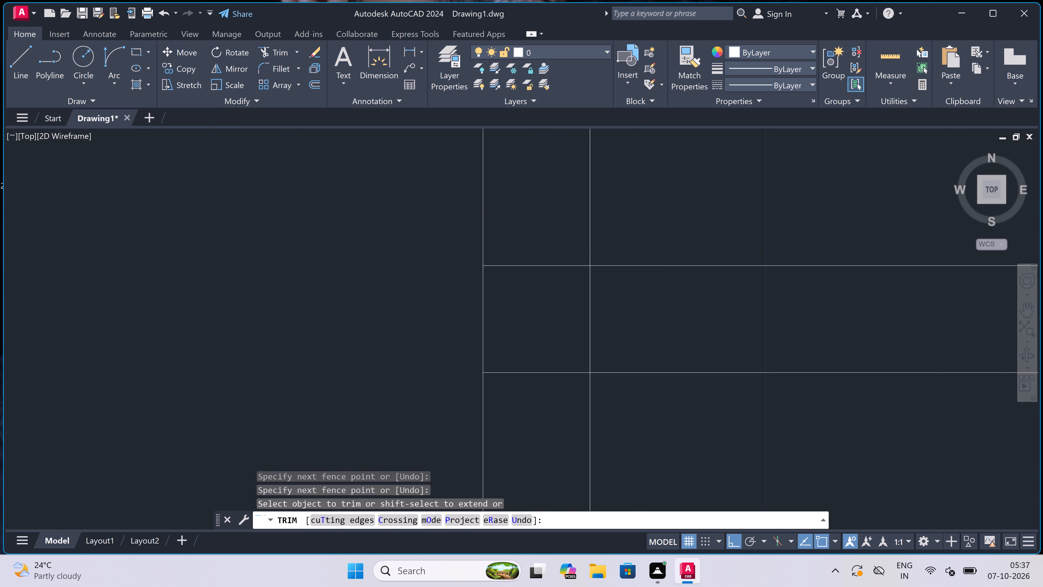
{"action": "left_click", "coordinate": [508, 231]}
{"action": "left_click", "coordinate": [504, 401]}
{"action": "left_click", "coordinate": [517, 393]}
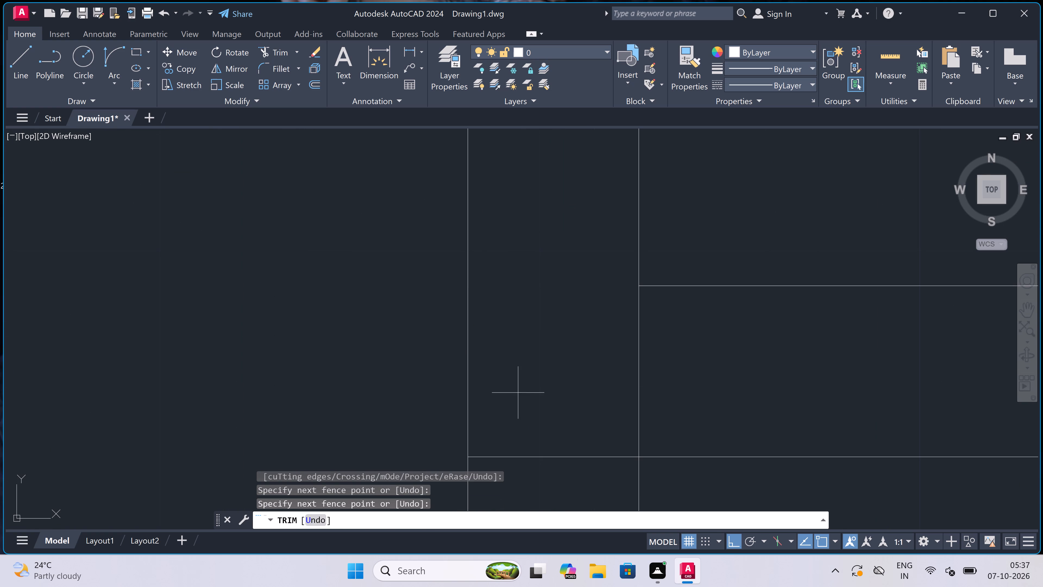
{"action": "left_click", "coordinate": [744, 386]}
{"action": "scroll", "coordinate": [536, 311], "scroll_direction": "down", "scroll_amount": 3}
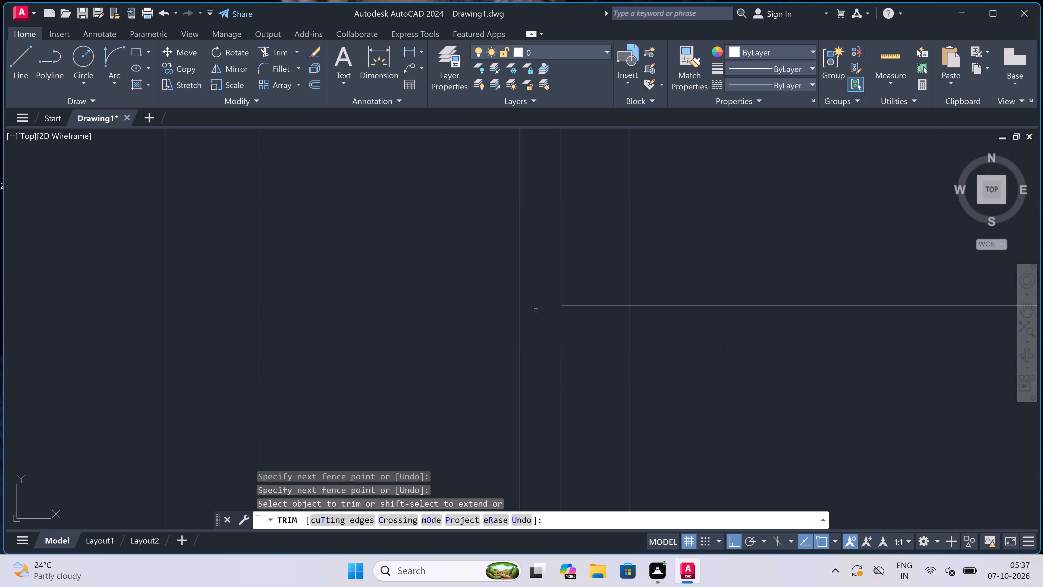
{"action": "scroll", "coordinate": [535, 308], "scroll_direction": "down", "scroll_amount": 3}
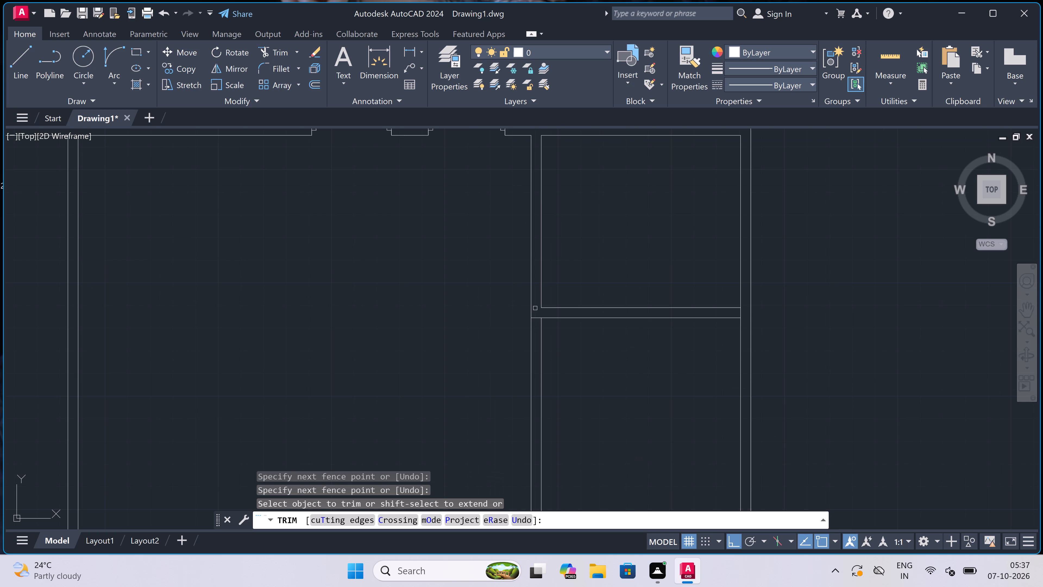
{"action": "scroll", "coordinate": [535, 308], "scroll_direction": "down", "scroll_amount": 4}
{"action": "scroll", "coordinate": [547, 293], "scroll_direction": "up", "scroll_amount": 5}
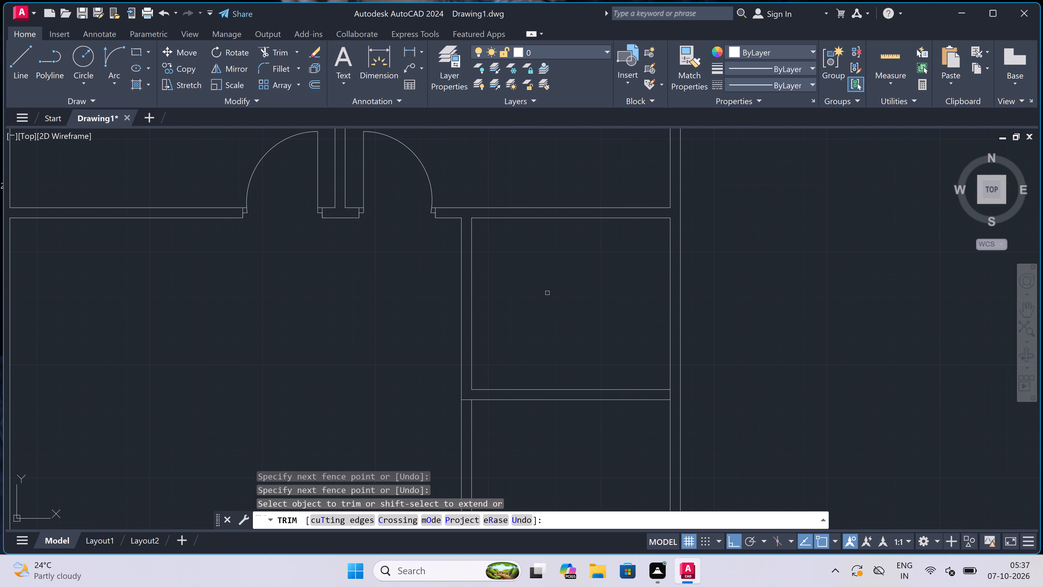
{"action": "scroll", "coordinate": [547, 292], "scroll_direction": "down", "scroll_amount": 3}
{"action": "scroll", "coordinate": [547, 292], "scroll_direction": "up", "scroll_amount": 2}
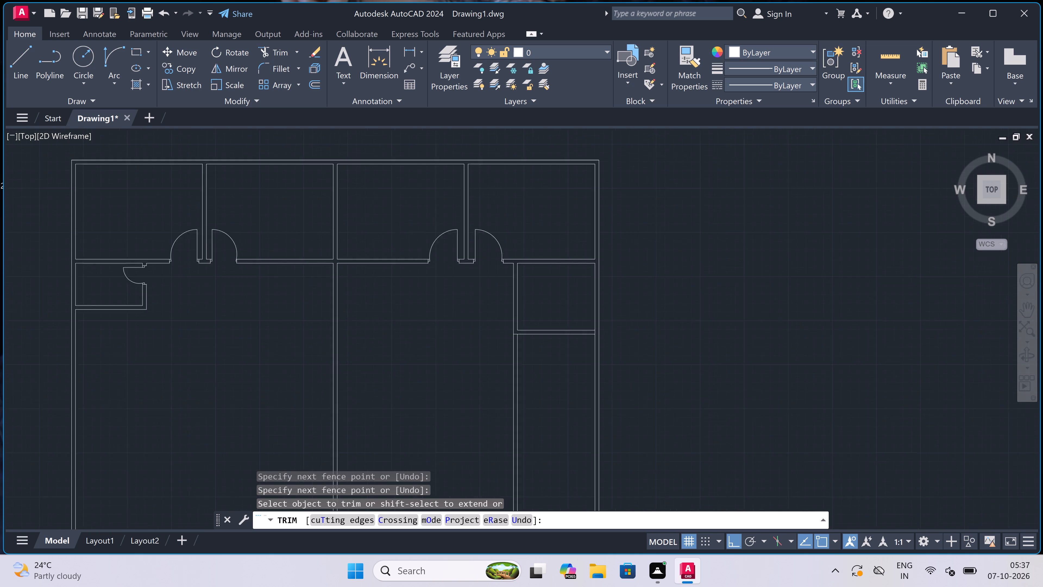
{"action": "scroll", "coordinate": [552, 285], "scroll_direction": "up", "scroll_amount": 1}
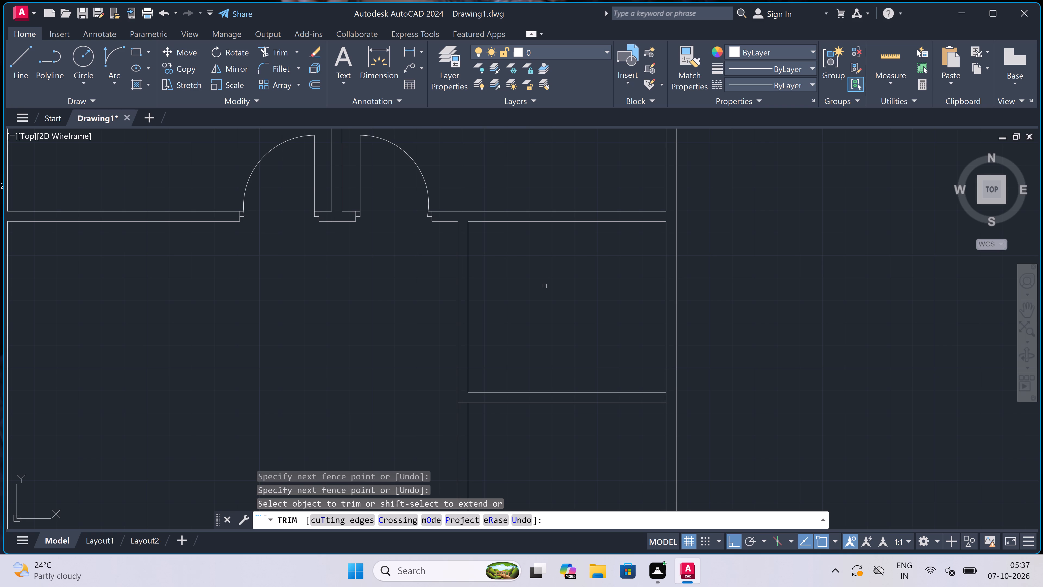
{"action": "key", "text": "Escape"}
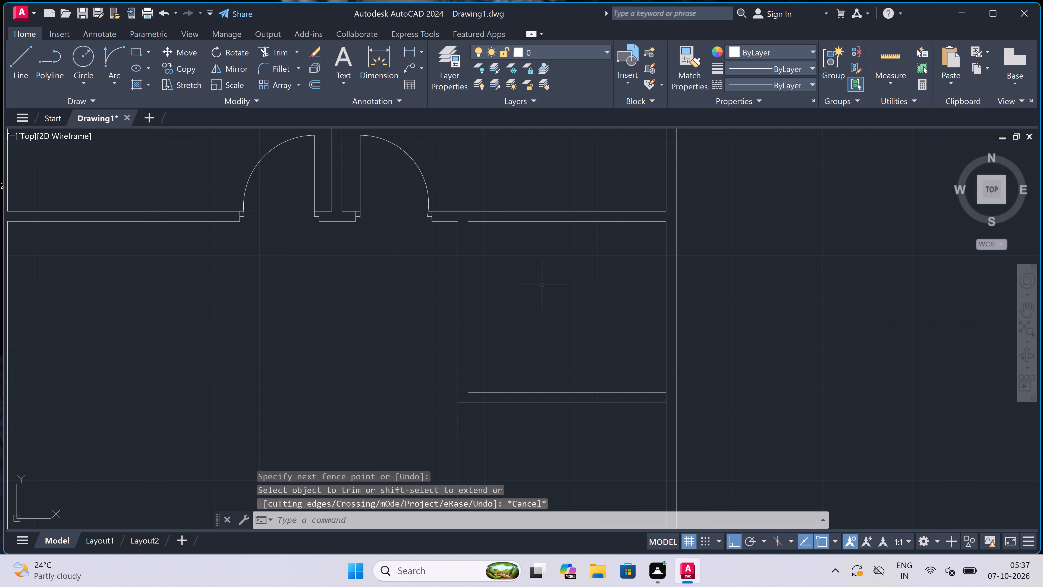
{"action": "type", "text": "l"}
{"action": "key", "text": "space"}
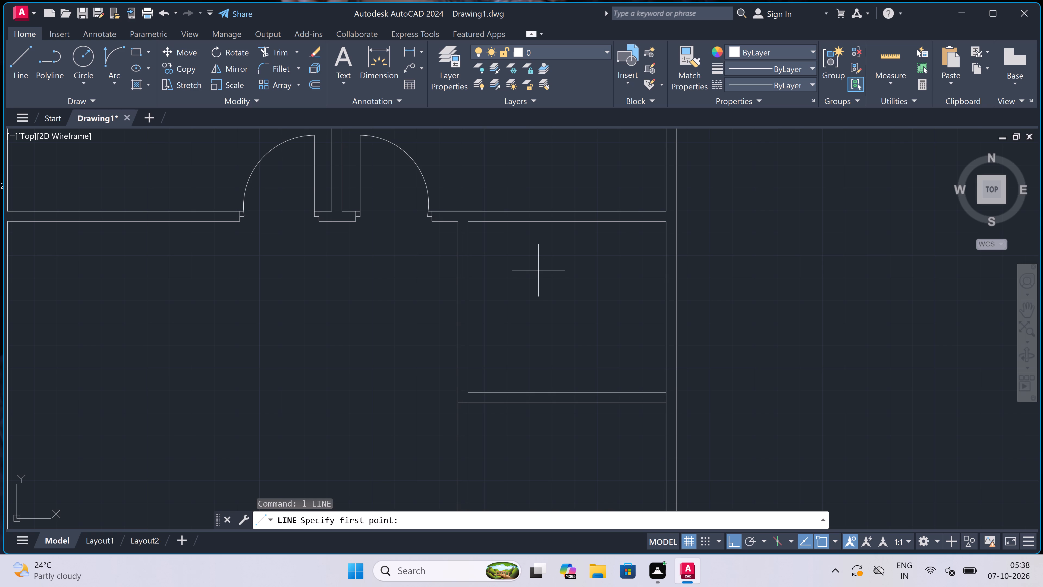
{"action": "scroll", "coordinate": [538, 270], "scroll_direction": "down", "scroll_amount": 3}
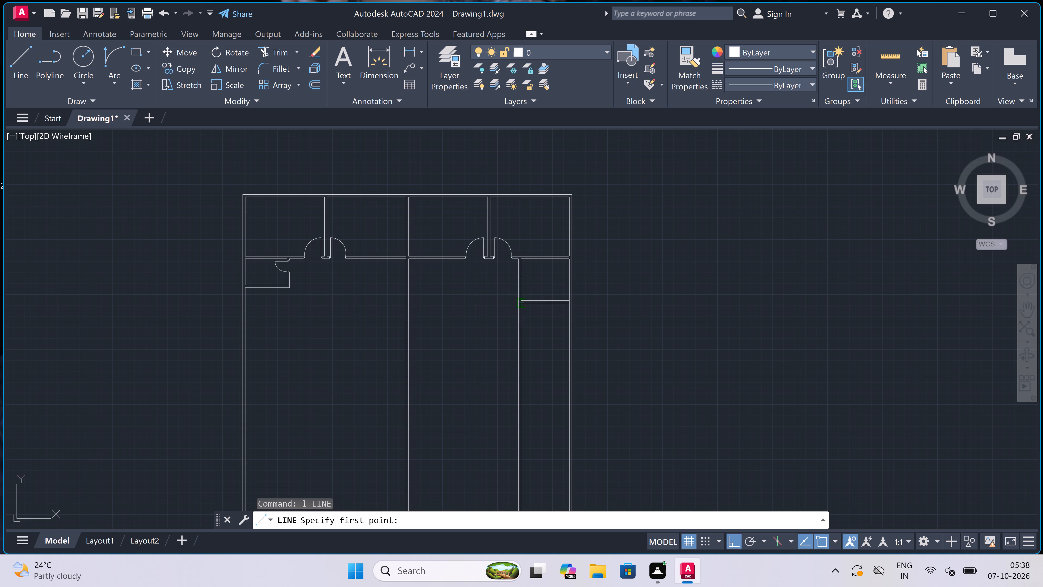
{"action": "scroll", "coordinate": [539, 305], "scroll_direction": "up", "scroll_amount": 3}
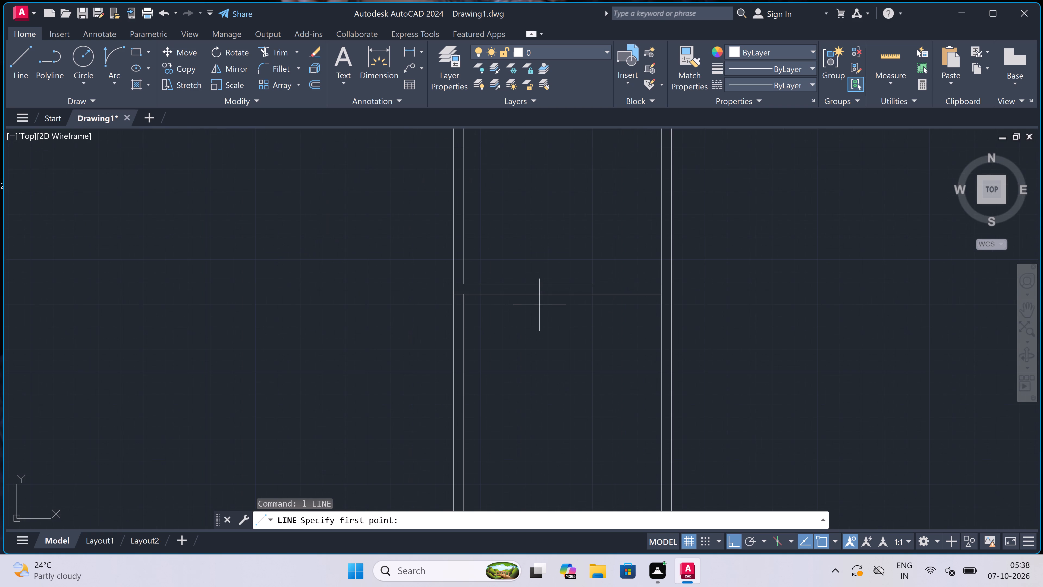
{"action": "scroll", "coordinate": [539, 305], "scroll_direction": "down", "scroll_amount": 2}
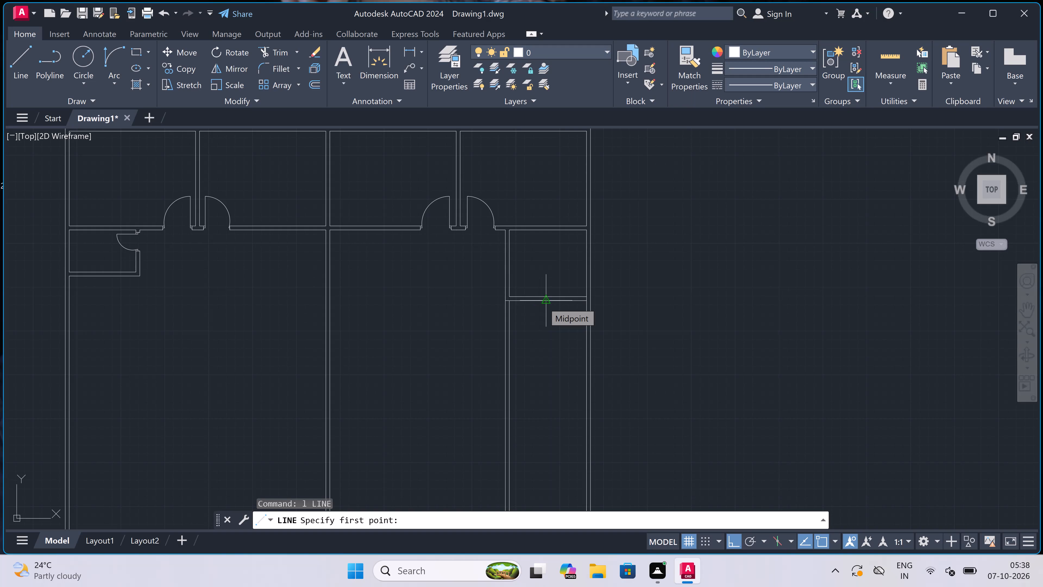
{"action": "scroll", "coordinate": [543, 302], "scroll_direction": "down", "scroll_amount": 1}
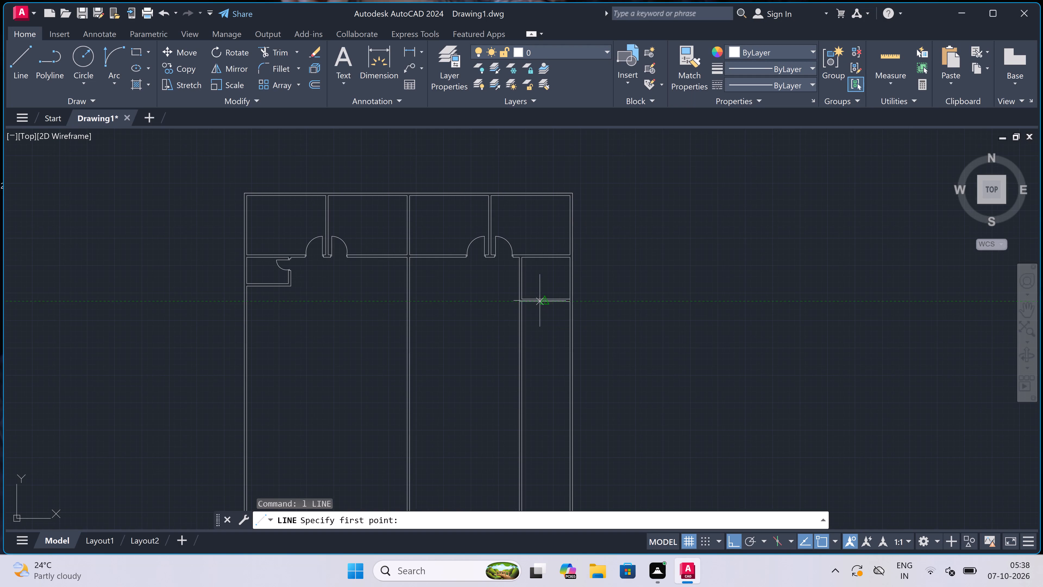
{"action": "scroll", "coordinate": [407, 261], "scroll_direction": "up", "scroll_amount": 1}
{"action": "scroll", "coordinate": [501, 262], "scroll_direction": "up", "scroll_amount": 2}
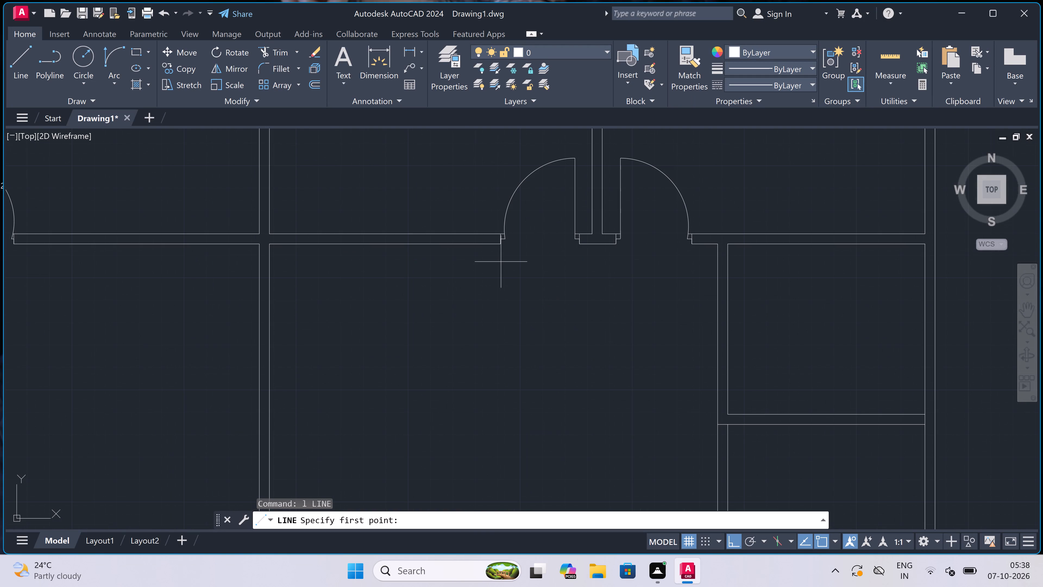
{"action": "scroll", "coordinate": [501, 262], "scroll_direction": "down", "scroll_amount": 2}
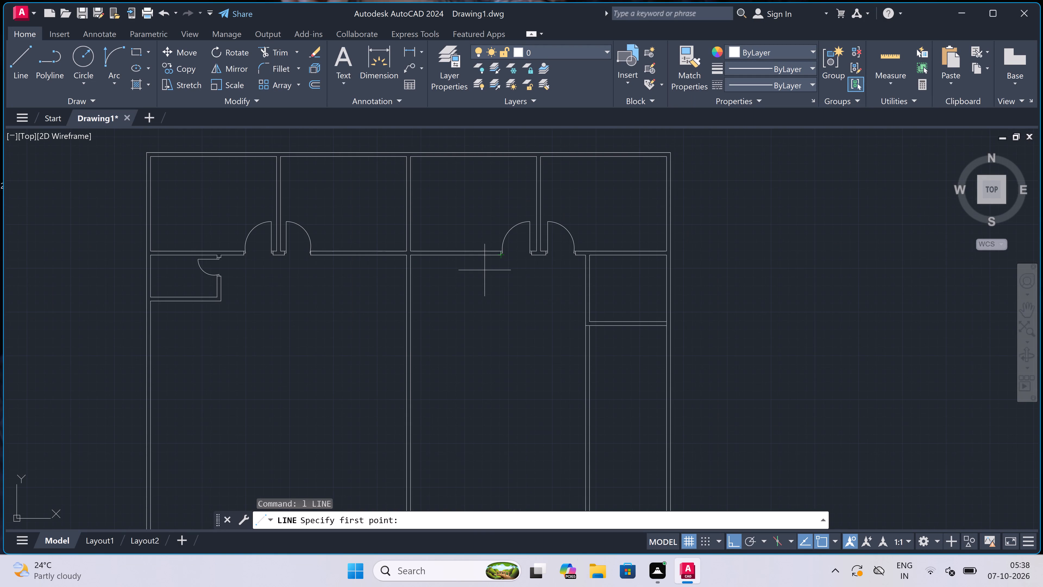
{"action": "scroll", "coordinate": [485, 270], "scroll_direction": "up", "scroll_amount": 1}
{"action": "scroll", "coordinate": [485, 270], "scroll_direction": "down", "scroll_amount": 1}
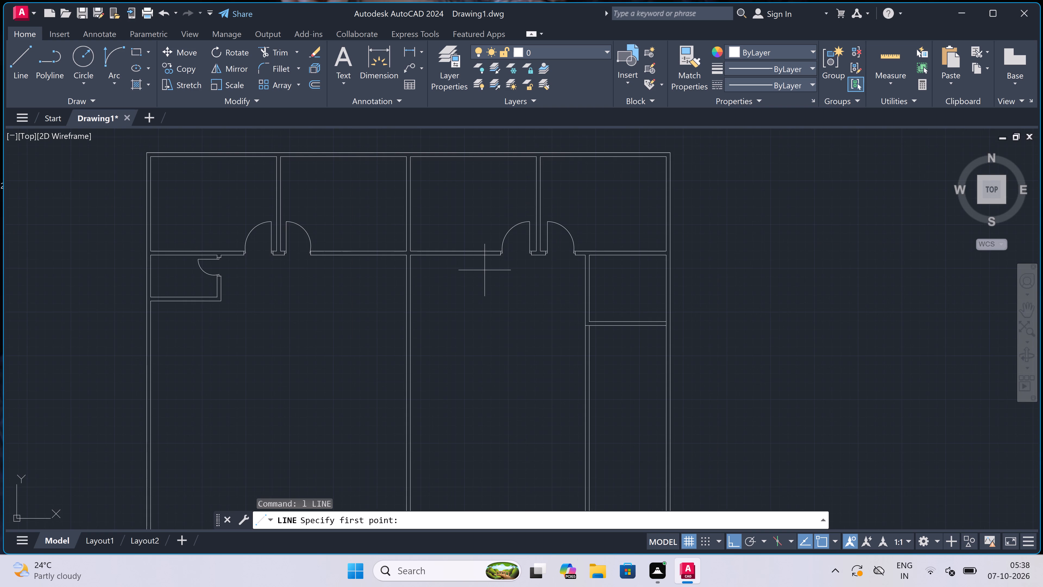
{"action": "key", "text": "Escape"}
Offset the lower line of the rooms' south wall 9' southward for the two segments east of the central wall.
{"action": "type", "text": "o"}
{"action": "key", "text": "space"}
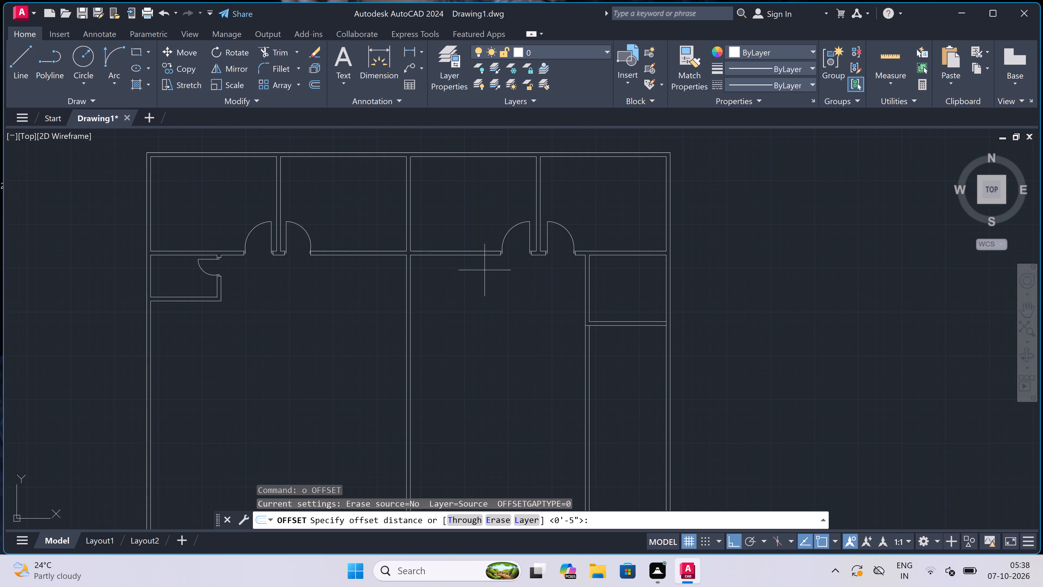
{"action": "left_click", "coordinate": [481, 259]}
{"action": "key", "text": "9"}
{"action": "key", "text": "shift+quotedbl"}
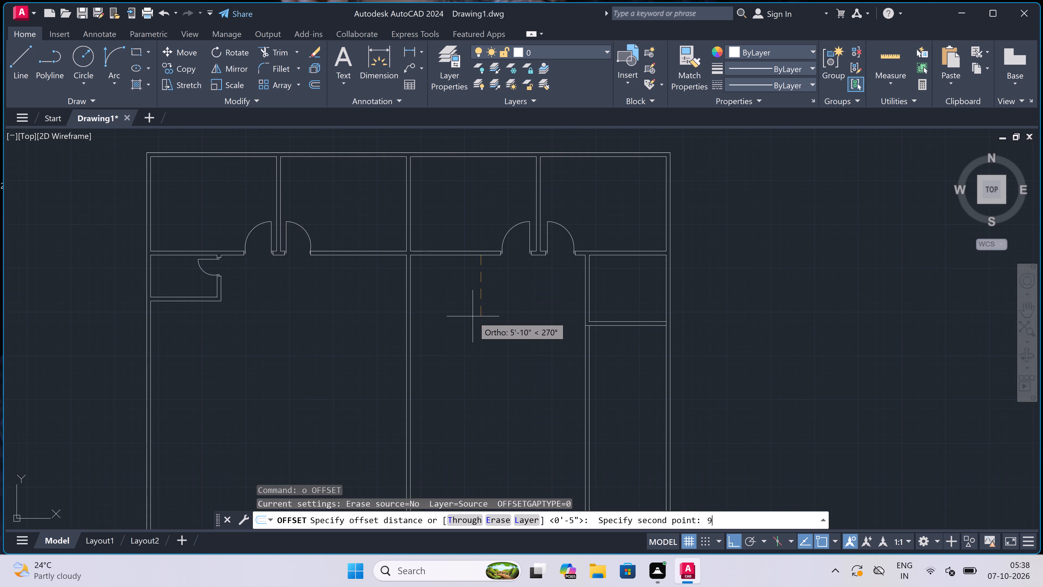
{"action": "key", "text": "BackSpace"}
{"action": "type", "text": "'"}
{"action": "key", "text": "space"}
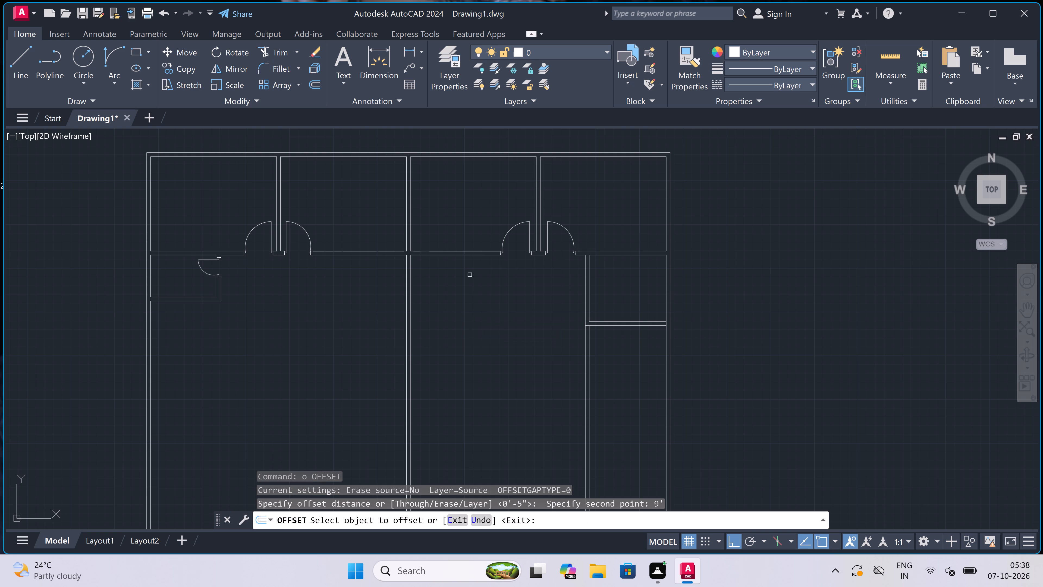
{"action": "left_click", "coordinate": [467, 255]}
{"action": "left_click", "coordinate": [469, 294]}
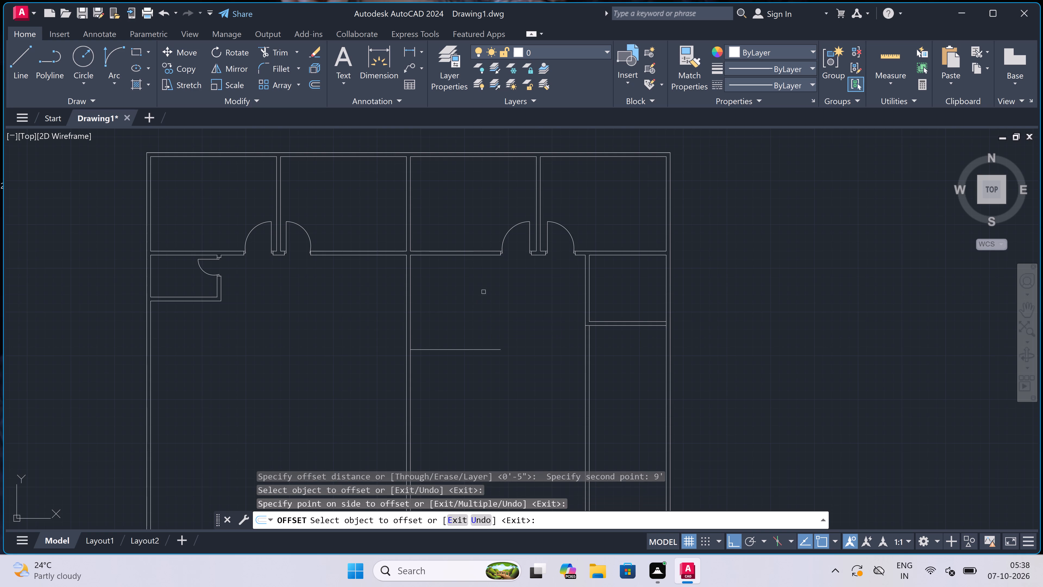
{"action": "left_click", "coordinate": [617, 255]}
{"action": "left_click", "coordinate": [617, 374]}
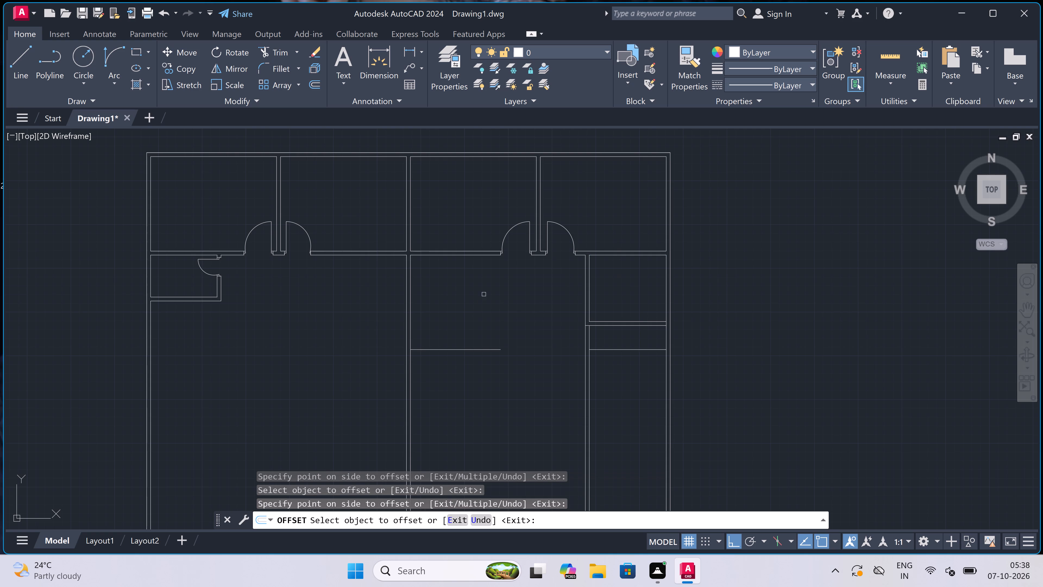
Offset the two south-wall lower line segments west of the central wall southward by the same 9'.
{"action": "left_click", "coordinate": [373, 255]}
{"action": "left_click", "coordinate": [367, 302]}
{"action": "left_click", "coordinate": [168, 255]}
{"action": "left_click", "coordinate": [181, 320]}
{"action": "key", "text": "Escape"}
Extend the new horizontal segments across the gaps on both sides of the central wall to form a continuous line.
{"action": "key", "text": "e"}
{"action": "key", "text": "x"}
{"action": "key", "text": "space"}
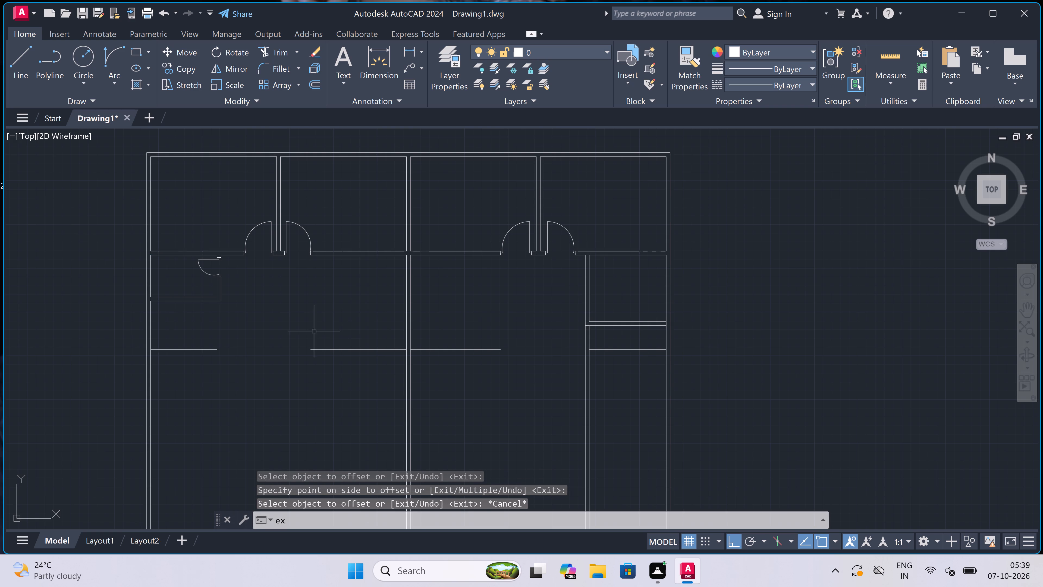
{"action": "left_click", "coordinate": [218, 332]}
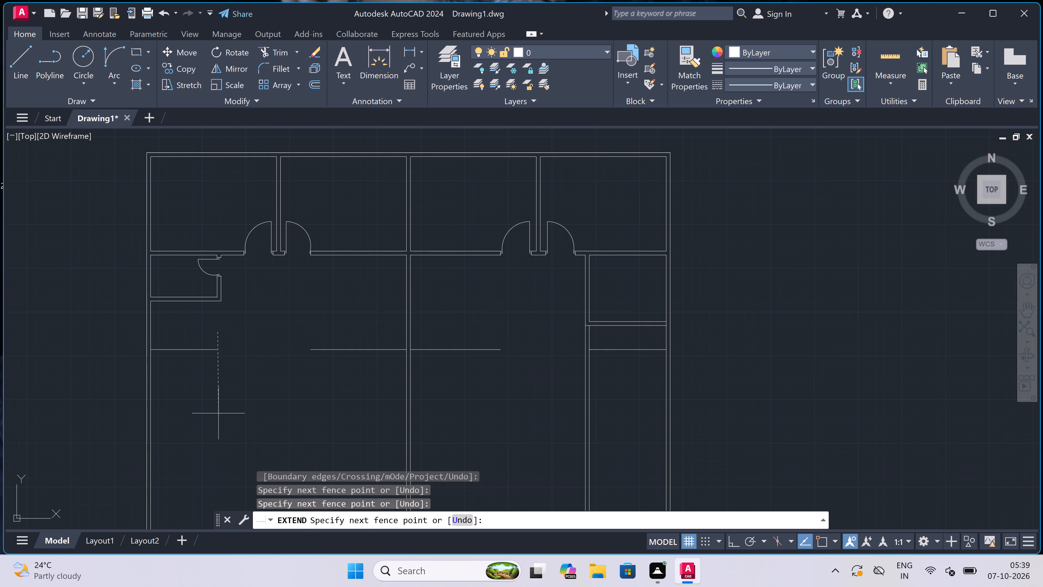
{"action": "left_click", "coordinate": [202, 367]}
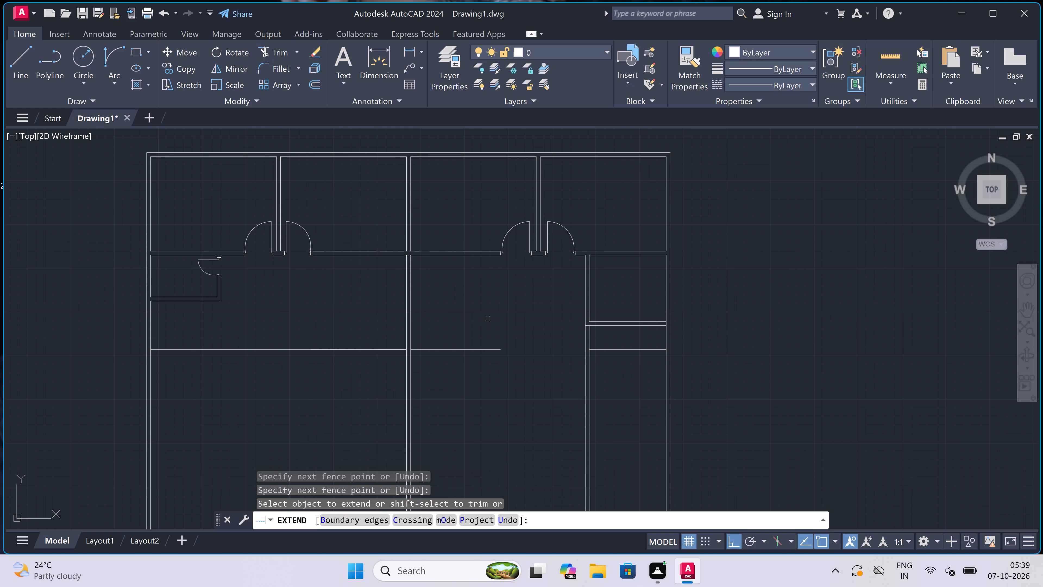
{"action": "double_click", "coordinate": [401, 333]}
{"action": "left_click", "coordinate": [383, 369]}
{"action": "left_click", "coordinate": [459, 311]}
{"action": "left_click", "coordinate": [494, 396]}
{"action": "left_click", "coordinate": [617, 333]}
{"action": "double_click", "coordinate": [614, 399]}
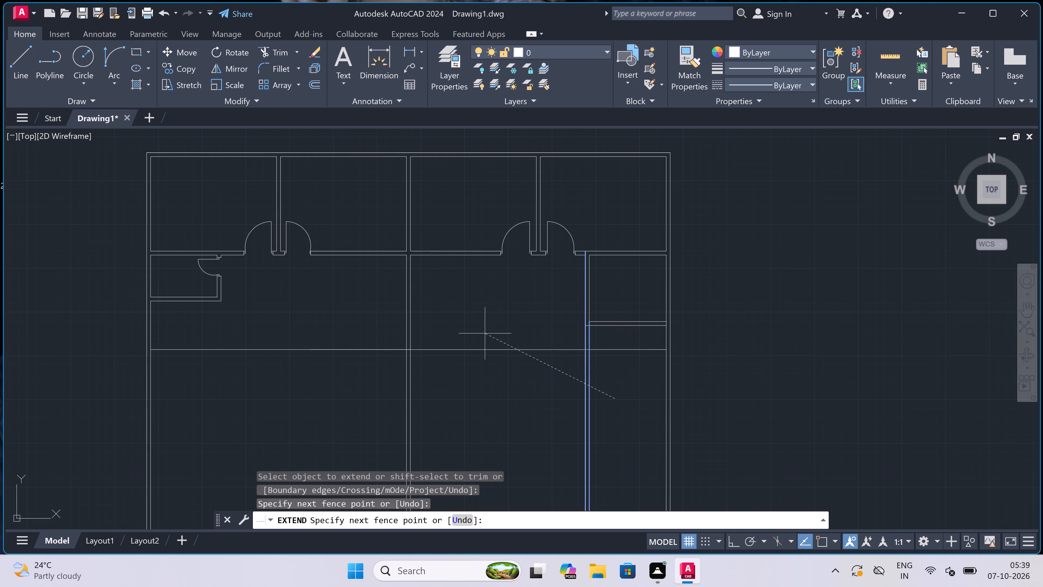
{"action": "left_click", "coordinate": [640, 386]}
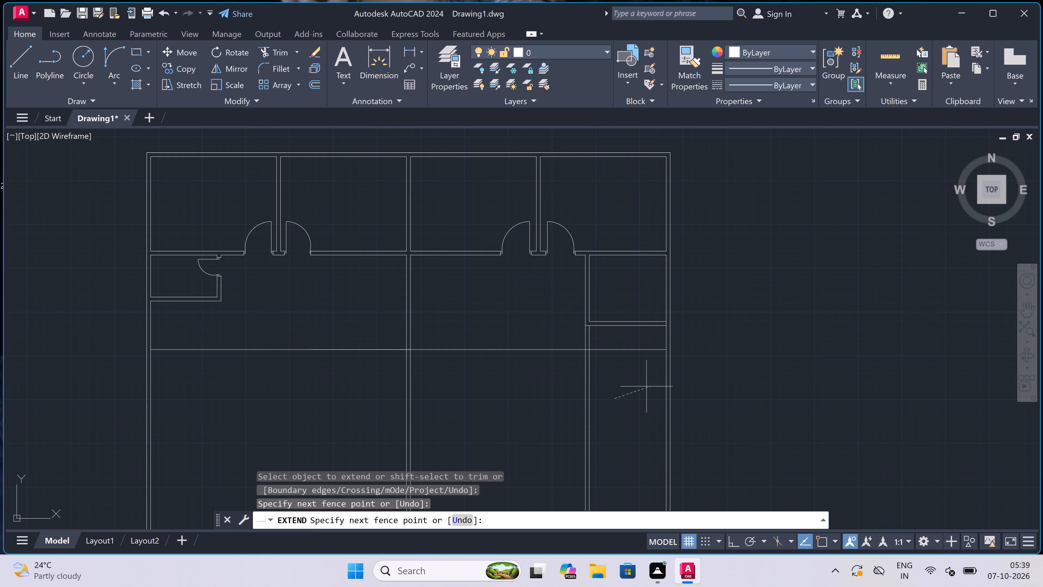
{"action": "key", "text": "Escape"}
Offset all four segments of the new horizontal line 4.5" southward to form the second wall face.
{"action": "key", "text": "o"}
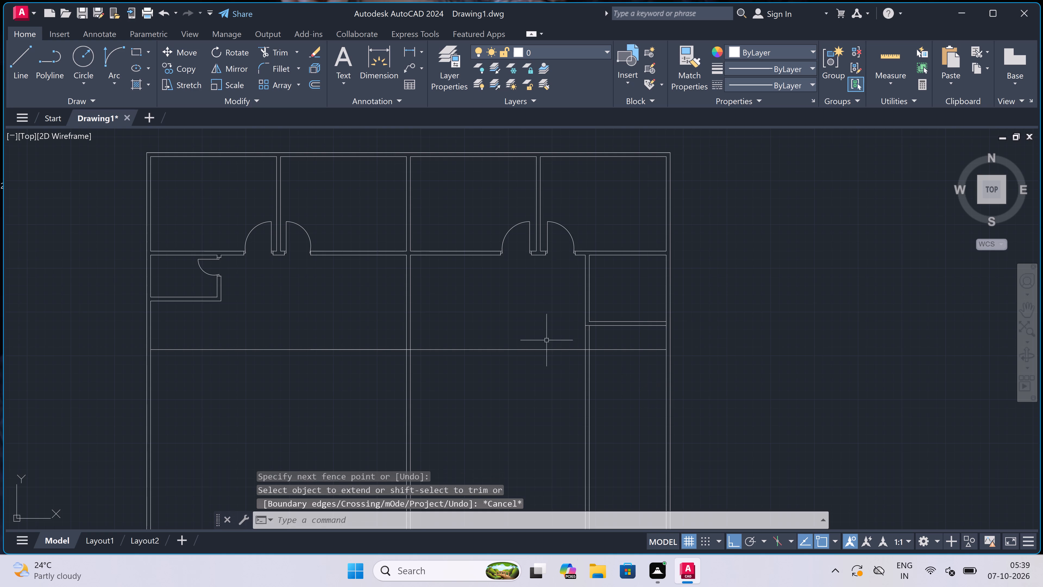
{"action": "key", "text": "space"}
{"action": "left_click", "coordinate": [510, 346]}
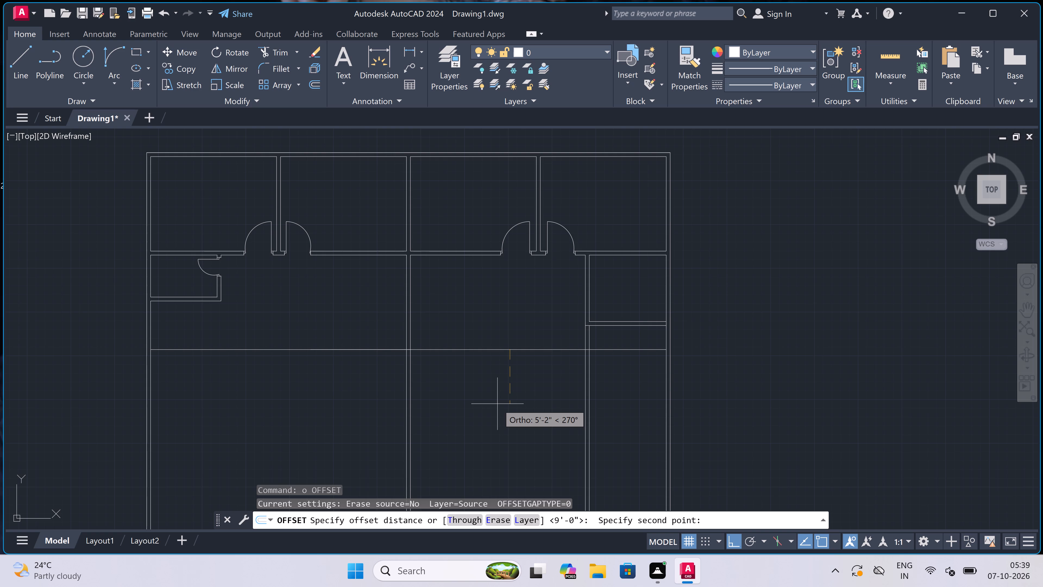
{"action": "type", "text": "4.5\""}
{"action": "key", "text": "space"}
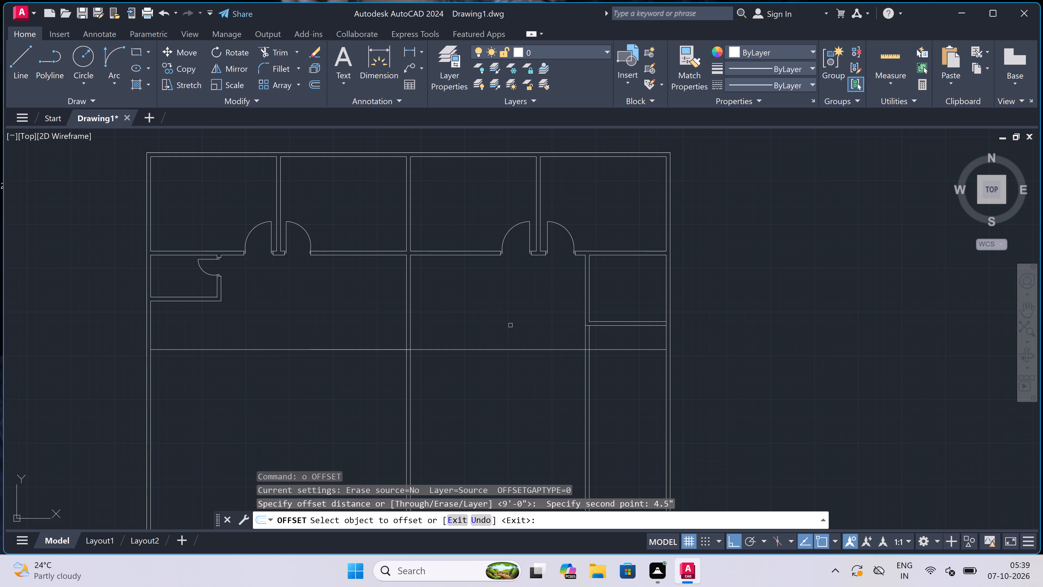
{"action": "left_click", "coordinate": [504, 350]}
{"action": "left_click", "coordinate": [501, 379]}
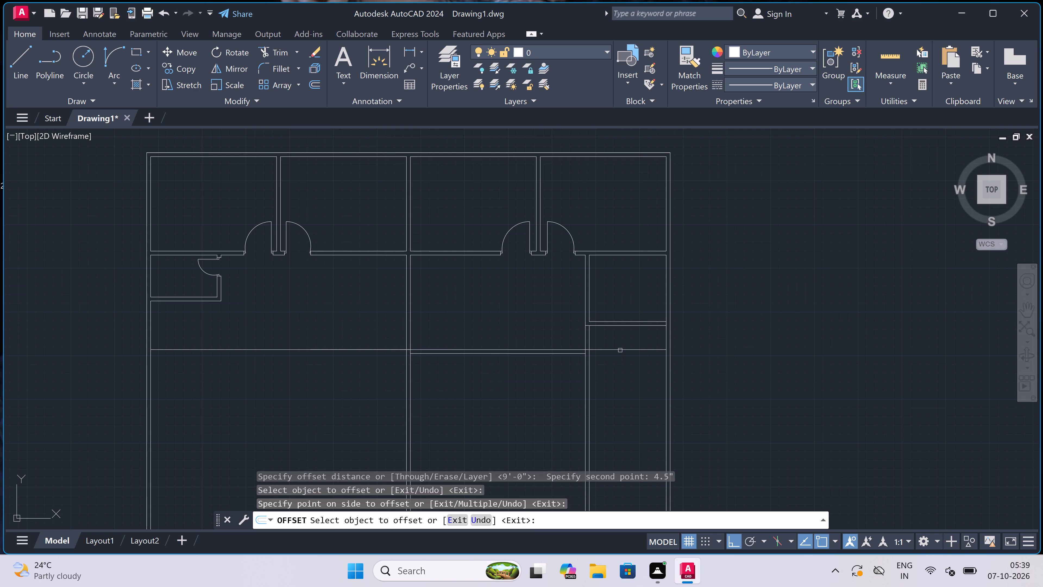
{"action": "left_click", "coordinate": [620, 350]}
{"action": "left_click", "coordinate": [617, 363]}
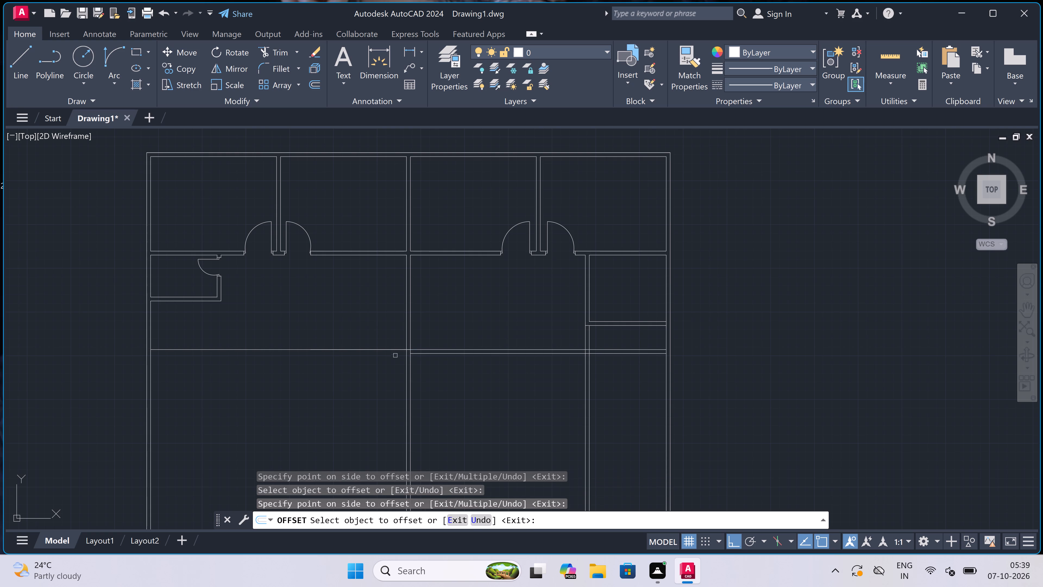
{"action": "left_click", "coordinate": [391, 350]}
{"action": "left_click", "coordinate": [355, 377]}
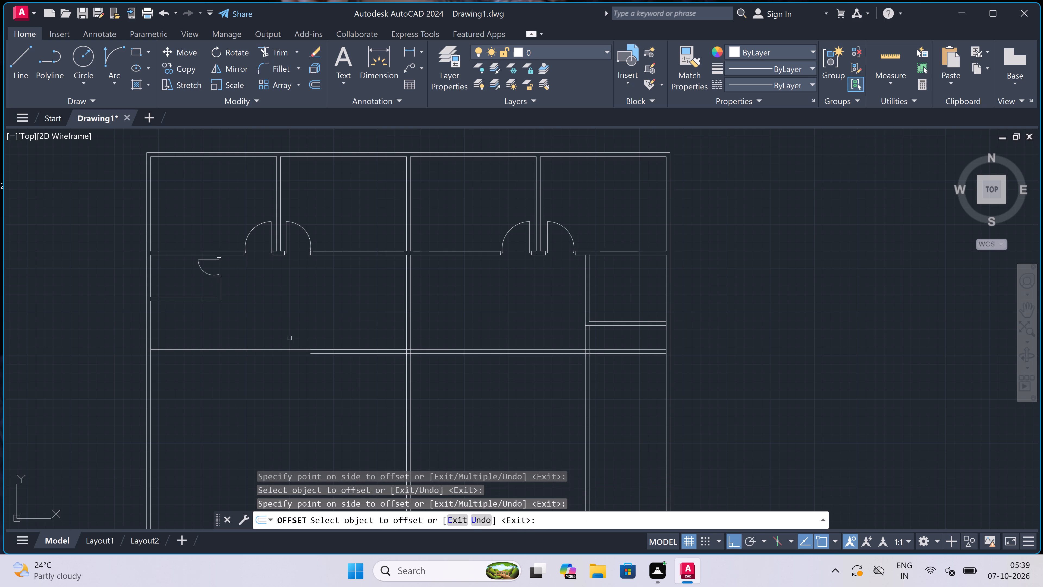
{"action": "left_click", "coordinate": [263, 349]}
{"action": "left_click", "coordinate": [259, 367]}
Trim away the two east partition lines south of the small east room, including through and below the new cross wall.
{"action": "key", "text": "Escape"}
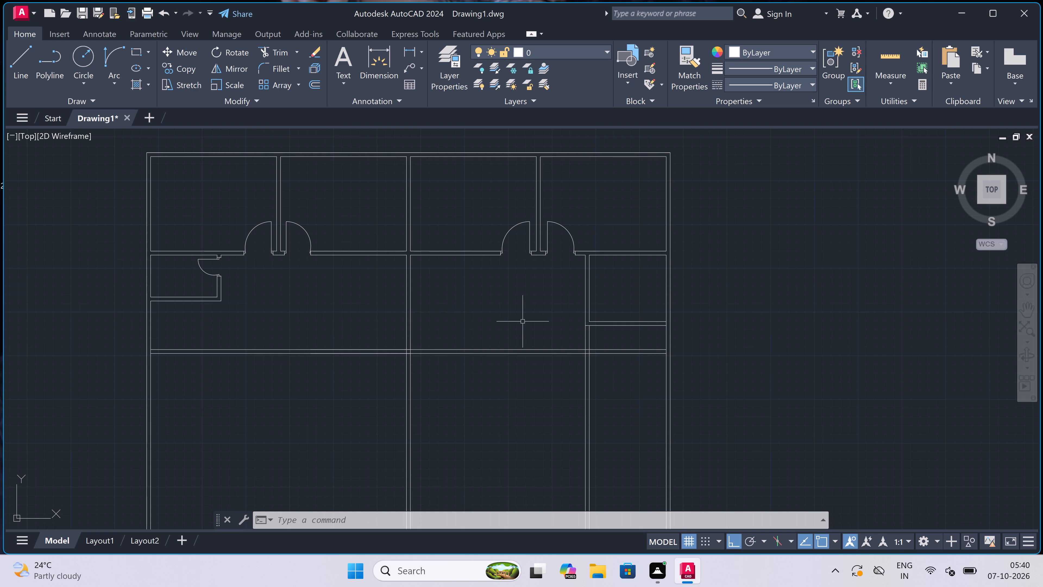
{"action": "scroll", "coordinate": [602, 310], "scroll_direction": "up", "scroll_amount": 2}
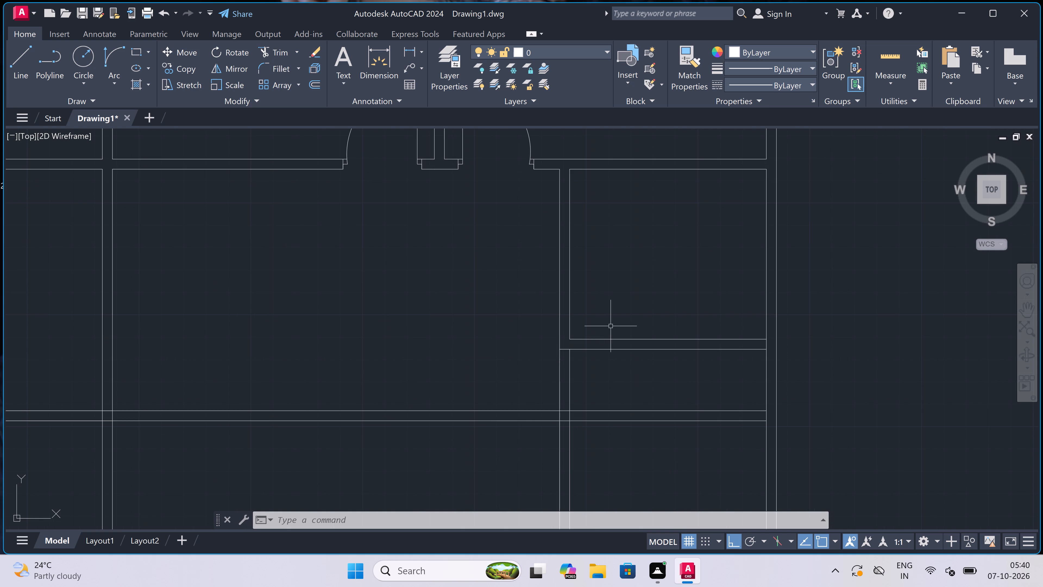
{"action": "type", "text": "tr"}
{"action": "key", "text": "space"}
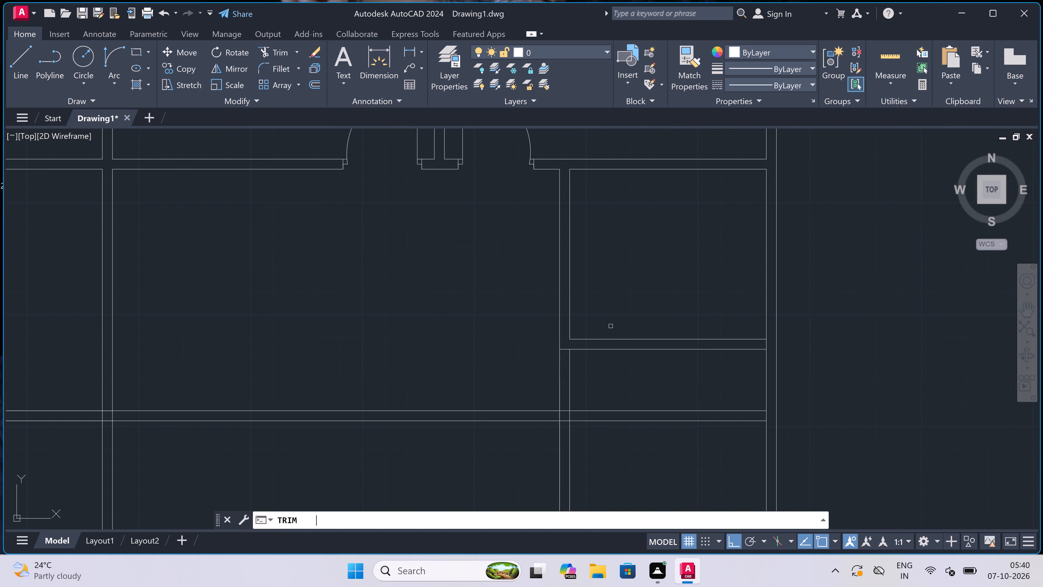
{"action": "left_click", "coordinate": [576, 369]}
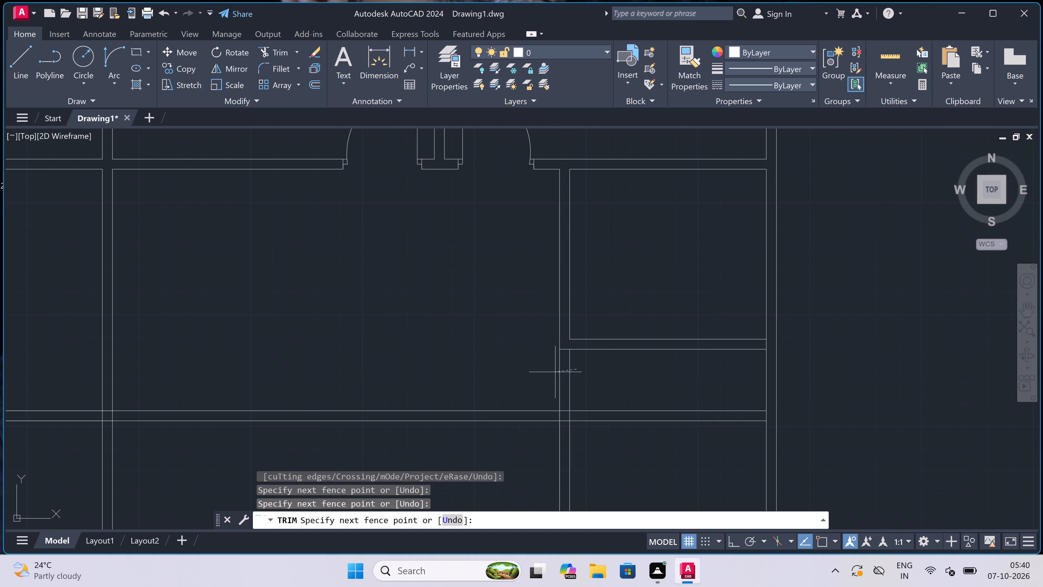
{"action": "left_click", "coordinate": [539, 375]}
{"action": "scroll", "coordinate": [565, 417], "scroll_direction": "up", "scroll_amount": 4}
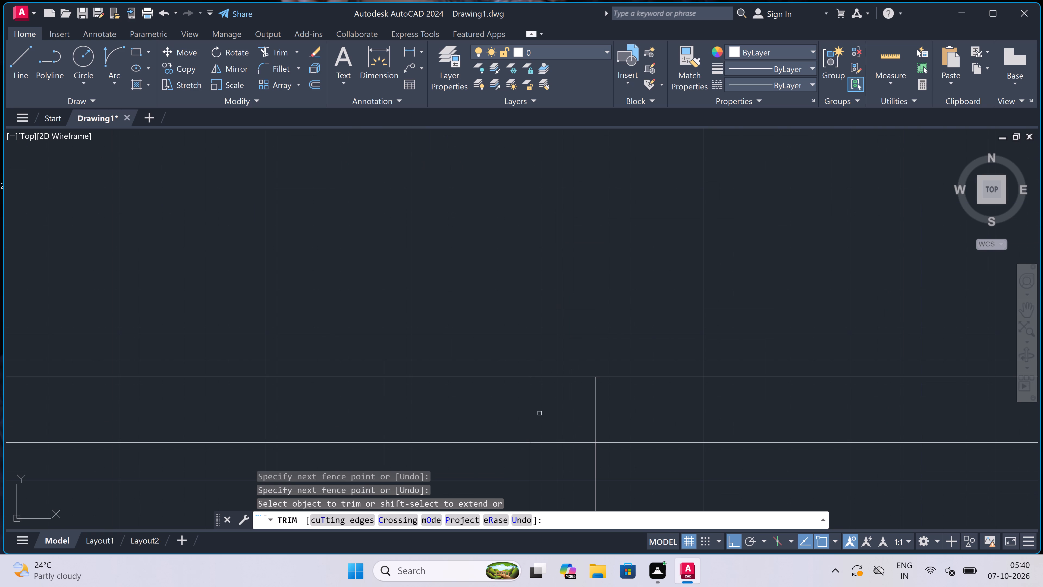
{"action": "left_click_drag", "start_coordinate": [495, 412], "coordinate": [498, 412]}
{"action": "left_click", "coordinate": [613, 410]}
{"action": "scroll", "coordinate": [563, 294], "scroll_direction": "down", "scroll_amount": 5}
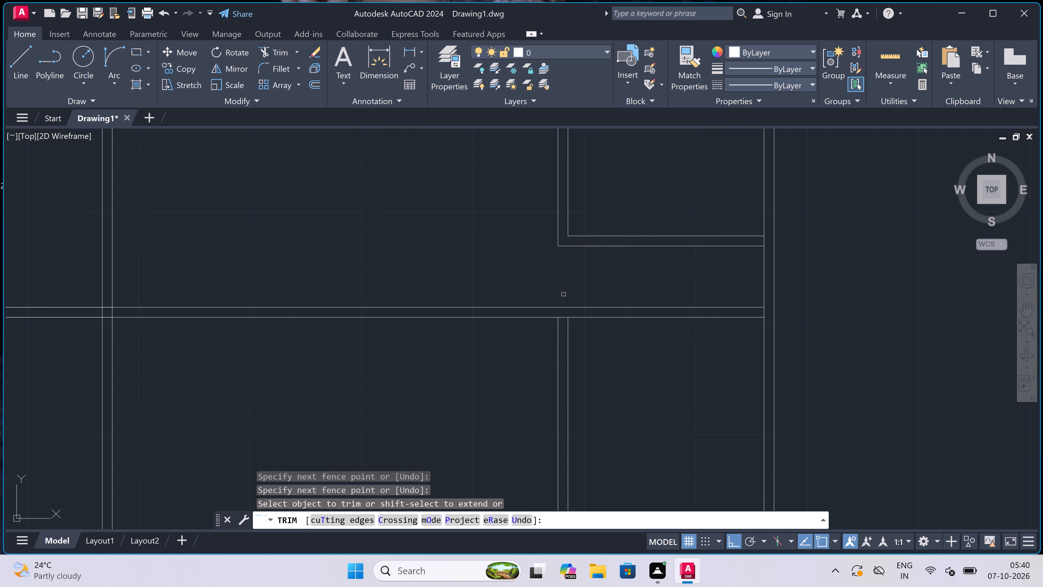
{"action": "left_click", "coordinate": [581, 336]}
{"action": "left_click", "coordinate": [472, 363]}
{"action": "scroll", "coordinate": [476, 358], "scroll_direction": "down", "scroll_amount": 4}
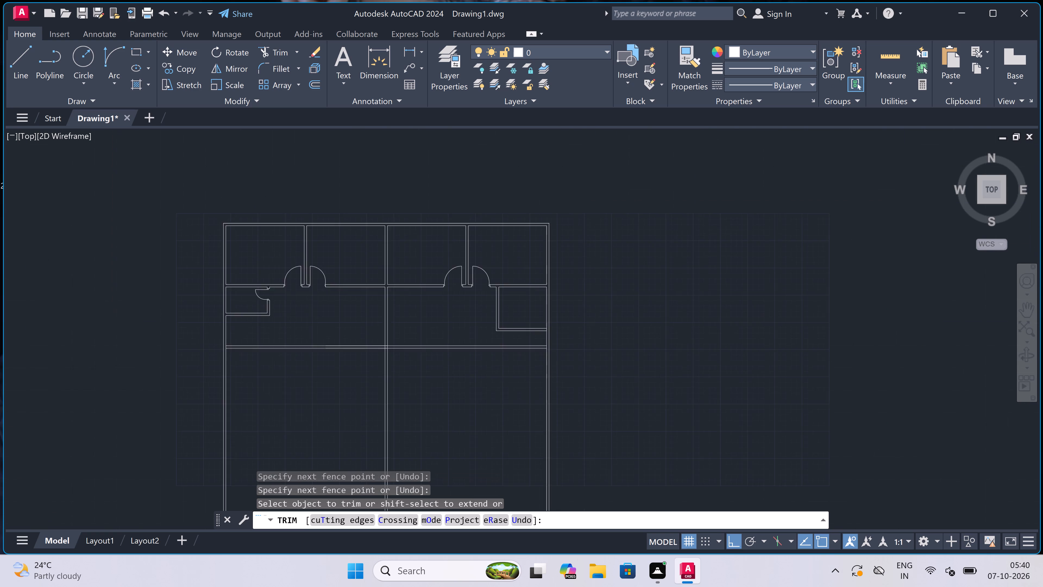
{"action": "scroll", "coordinate": [505, 304], "scroll_direction": "up", "scroll_amount": 2}
{"action": "scroll", "coordinate": [414, 421], "scroll_direction": "up", "scroll_amount": 1}
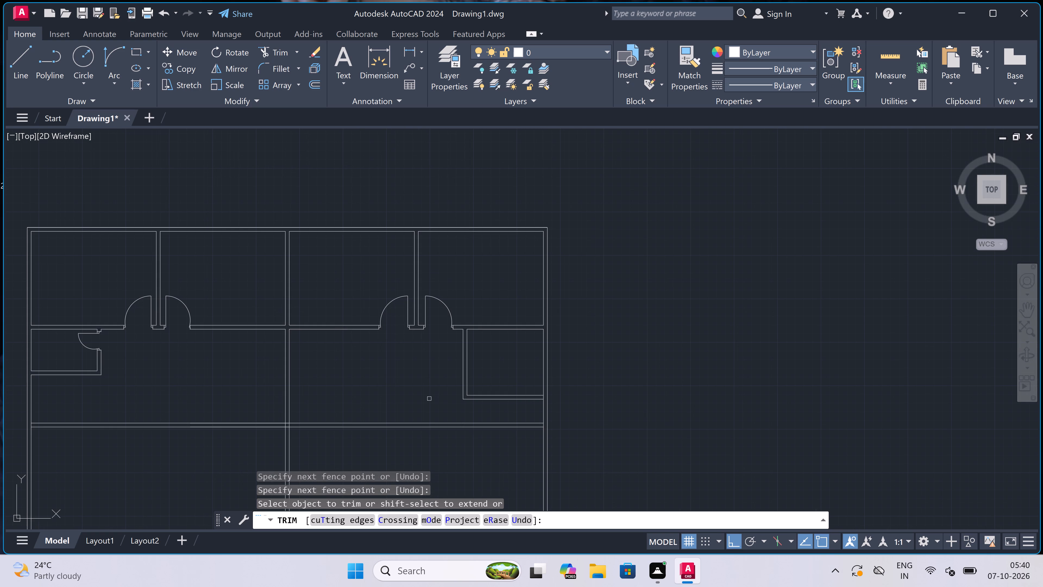
{"action": "scroll", "coordinate": [414, 421], "scroll_direction": "up", "scroll_amount": 1}
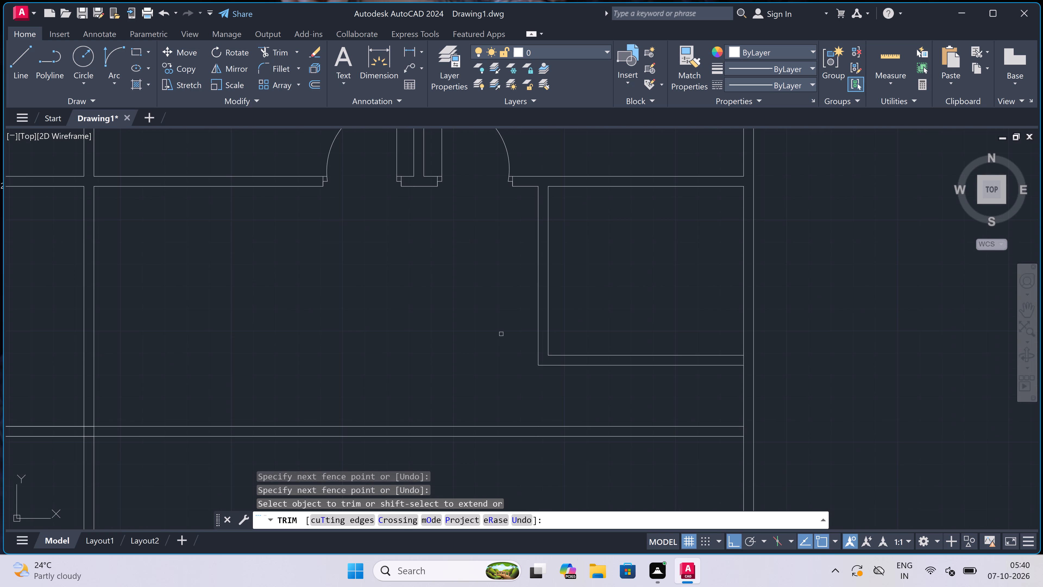
{"action": "key", "text": "Escape"}
Draw lines from the small east room's south wall to the cross wall, 4.5" west, north about 2'-3" past that south wall, and west to the partition.
{"action": "type", "text": "l"}
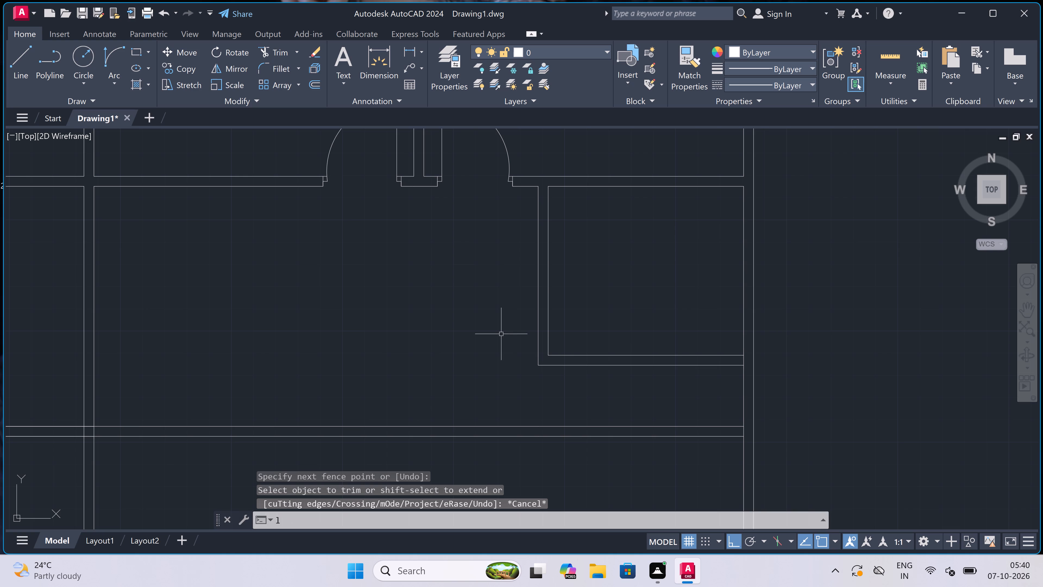
{"action": "key", "text": "space"}
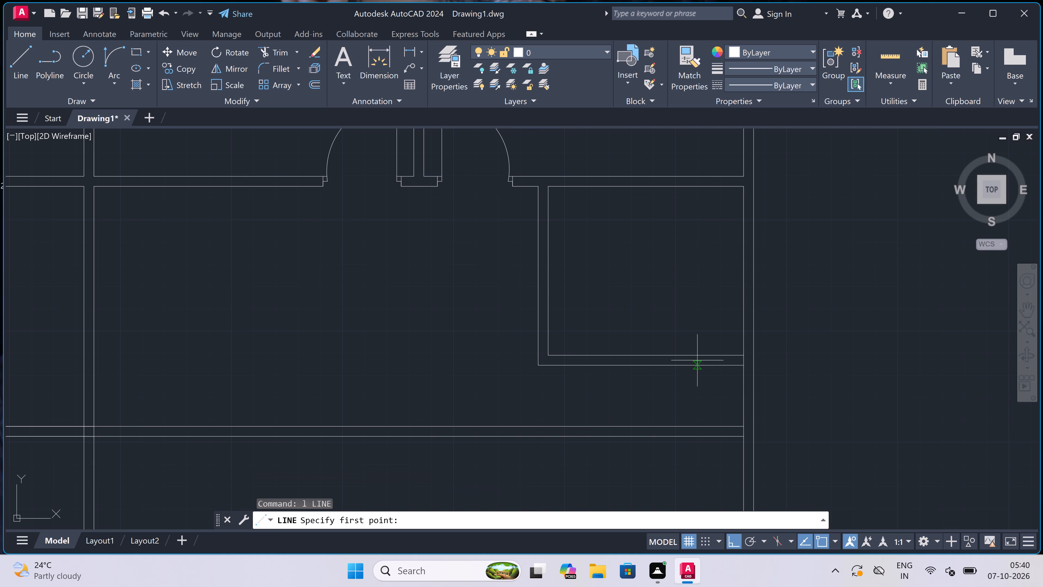
{"action": "left_click", "coordinate": [645, 366]}
{"action": "left_click", "coordinate": [639, 427]}
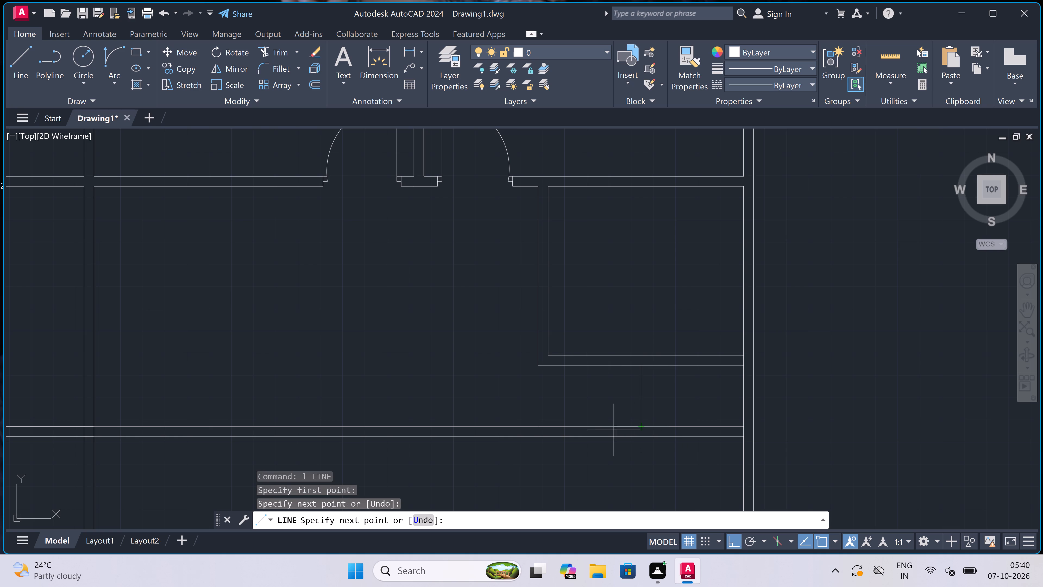
{"action": "type", "text": "4.5\""}
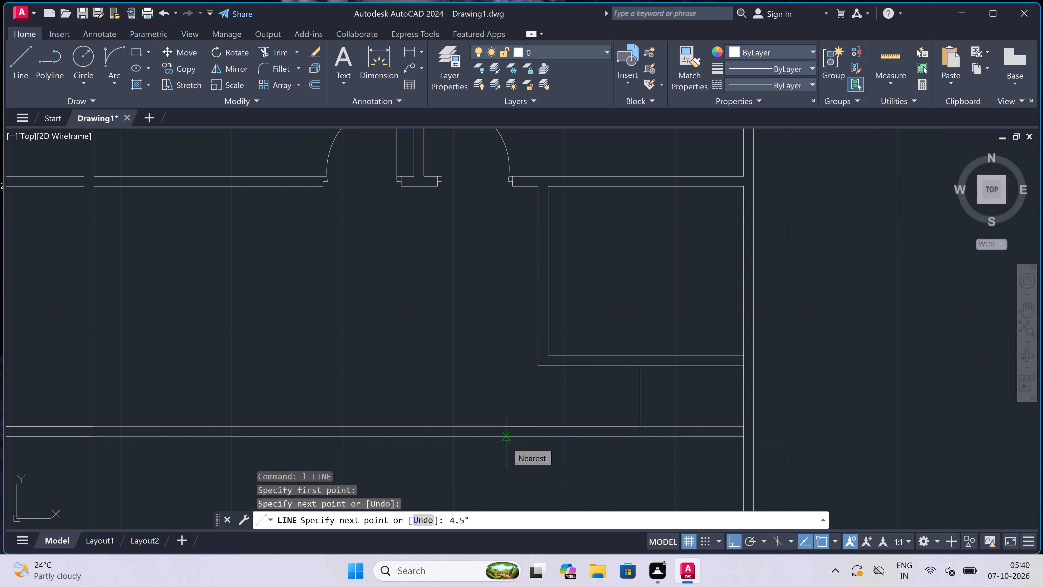
{"action": "key", "text": "space"}
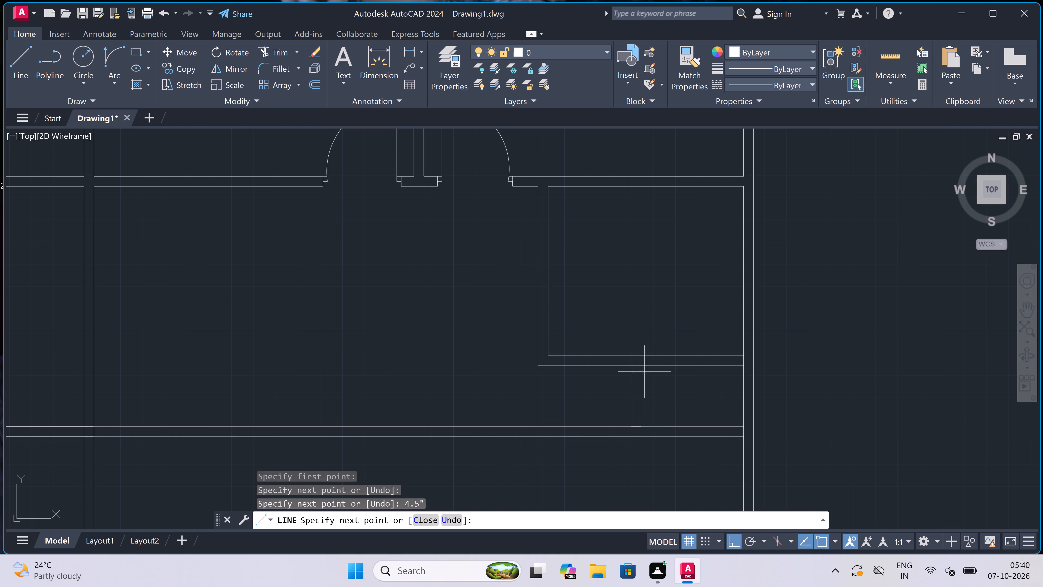
{"action": "double_click", "coordinate": [629, 367]}
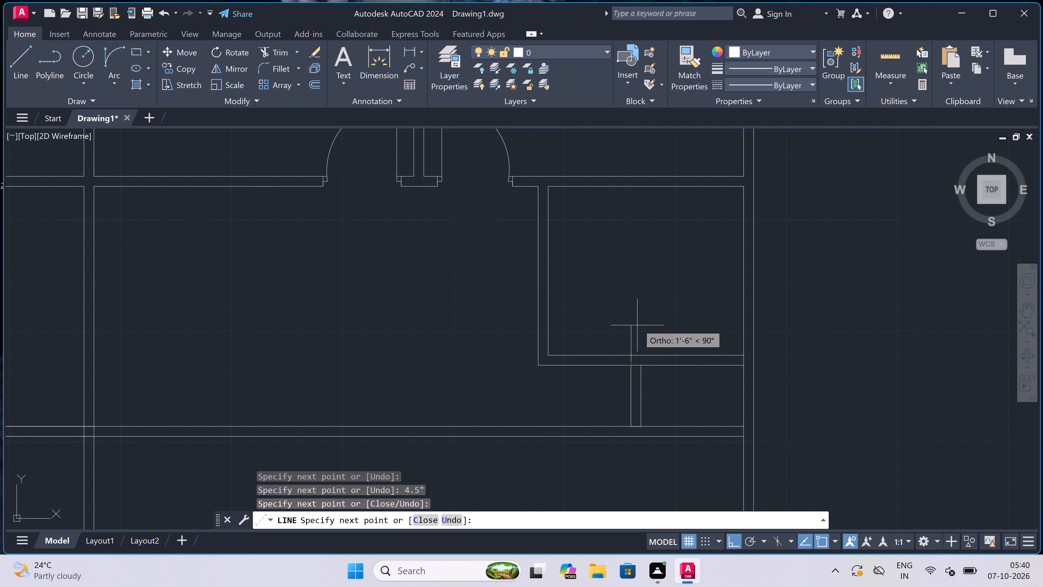
{"action": "left_click", "coordinate": [633, 303]}
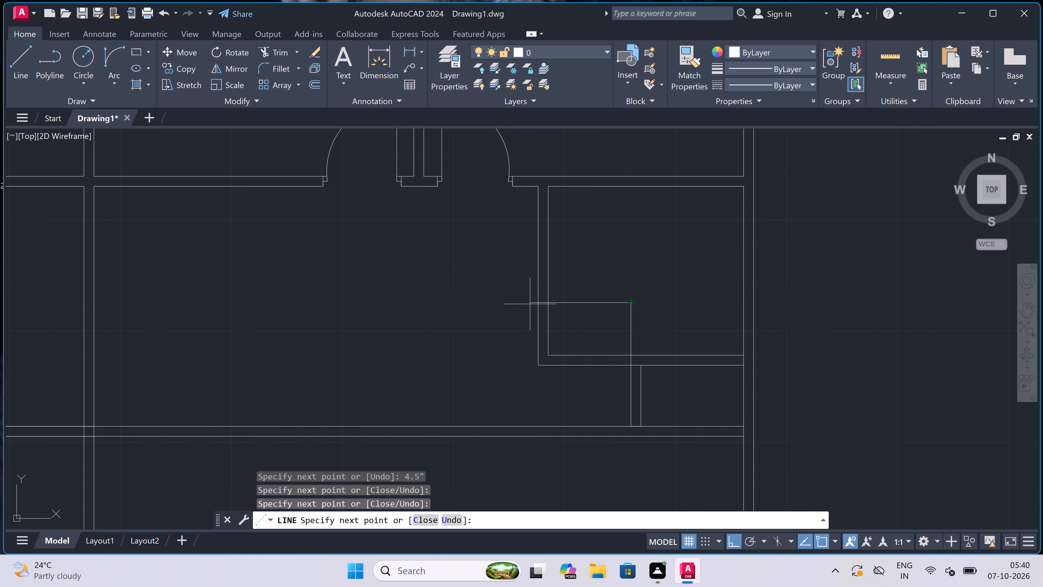
{"action": "double_click", "coordinate": [538, 300]}
{"action": "key", "text": "Escape"}
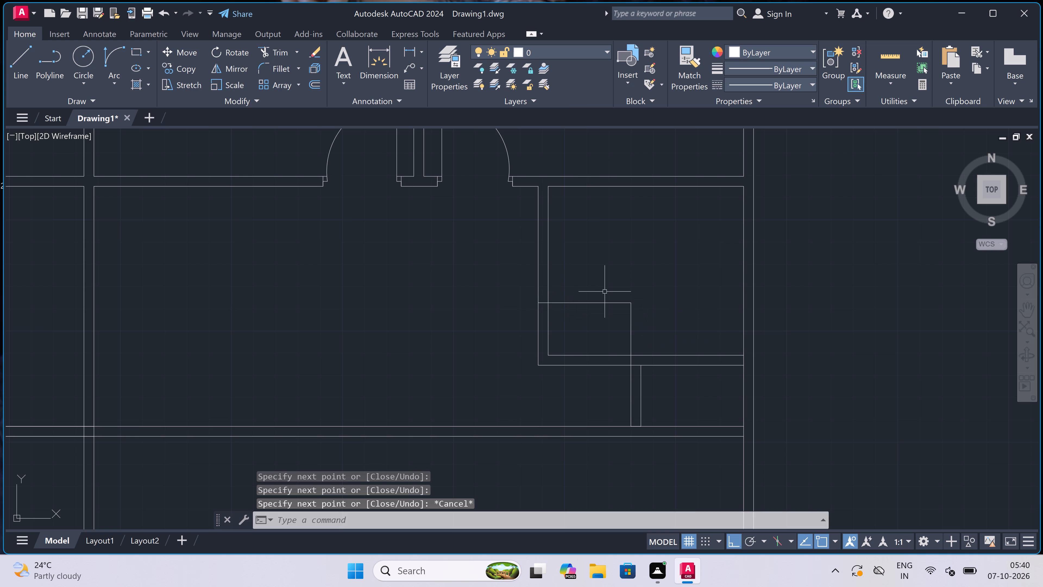
Draw the jog's second face from the small room's south wall northward, finishing 4.5" beyond the first face, and west to the partition.
{"action": "key", "text": "space"}
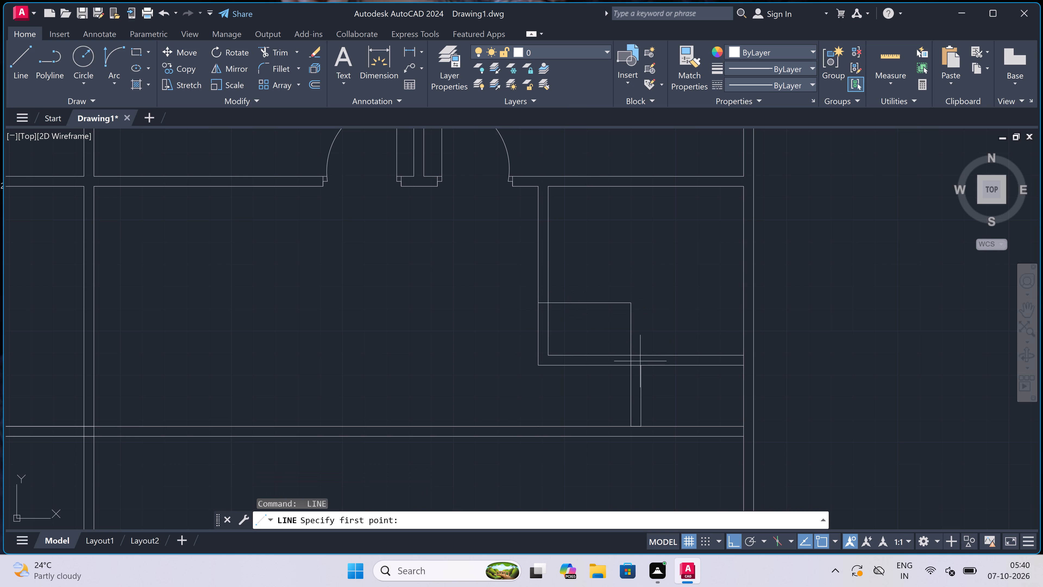
{"action": "double_click", "coordinate": [642, 367]}
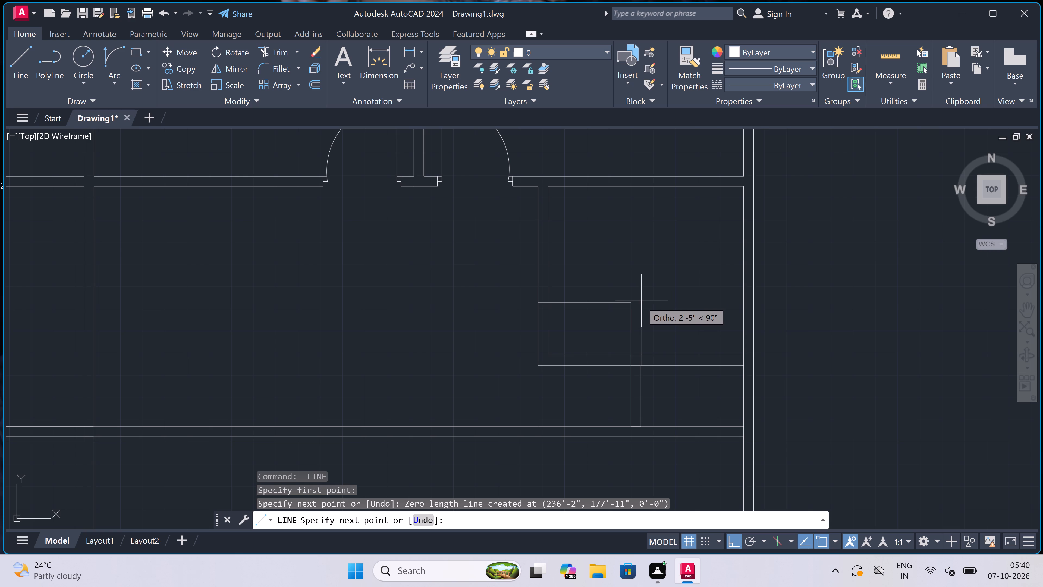
{"action": "left_click", "coordinate": [640, 303]}
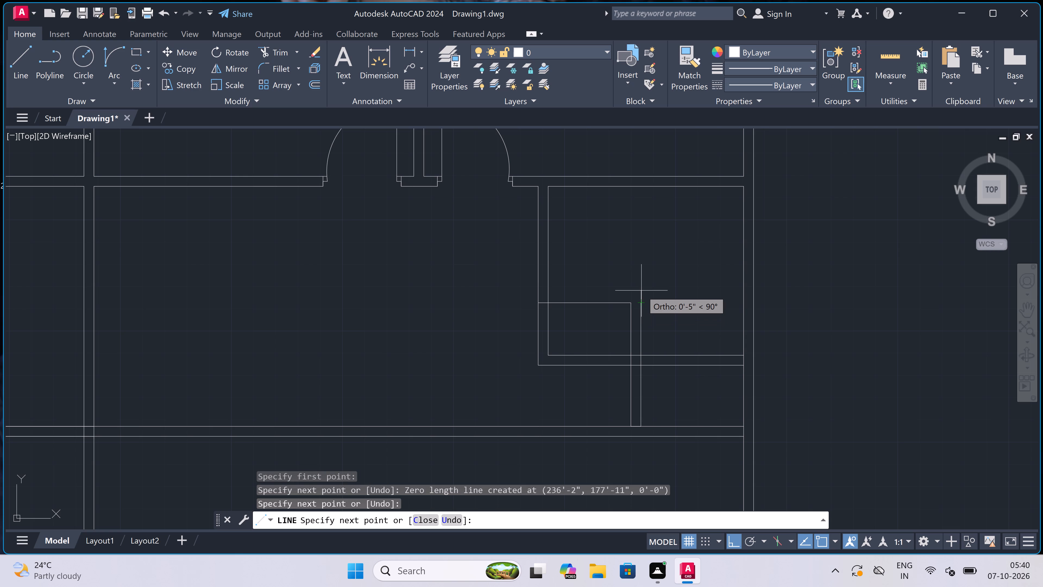
{"action": "type", "text": "4.5\""}
{"action": "key", "text": "space"}
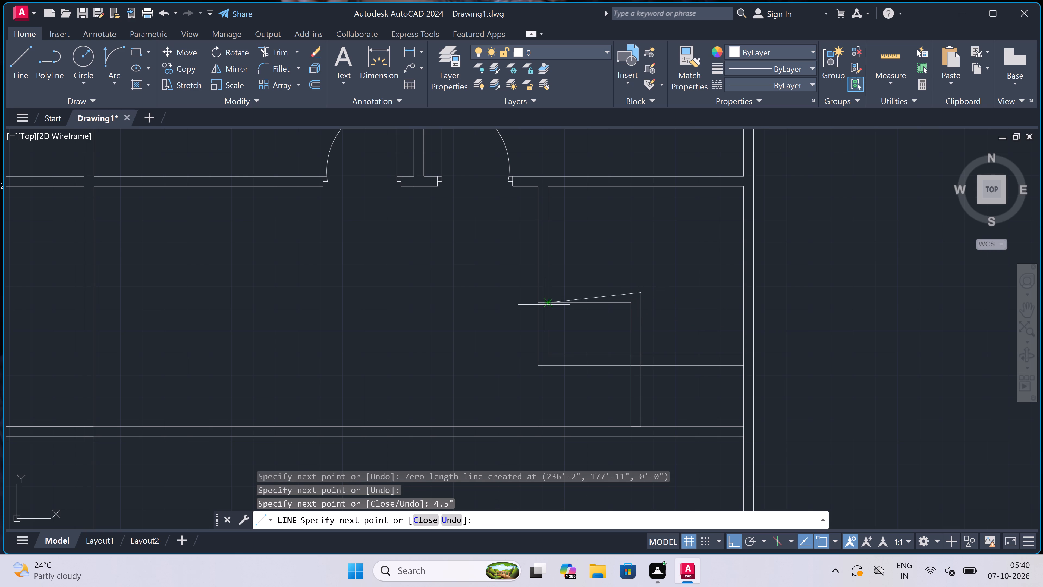
{"action": "left_click", "coordinate": [537, 290]}
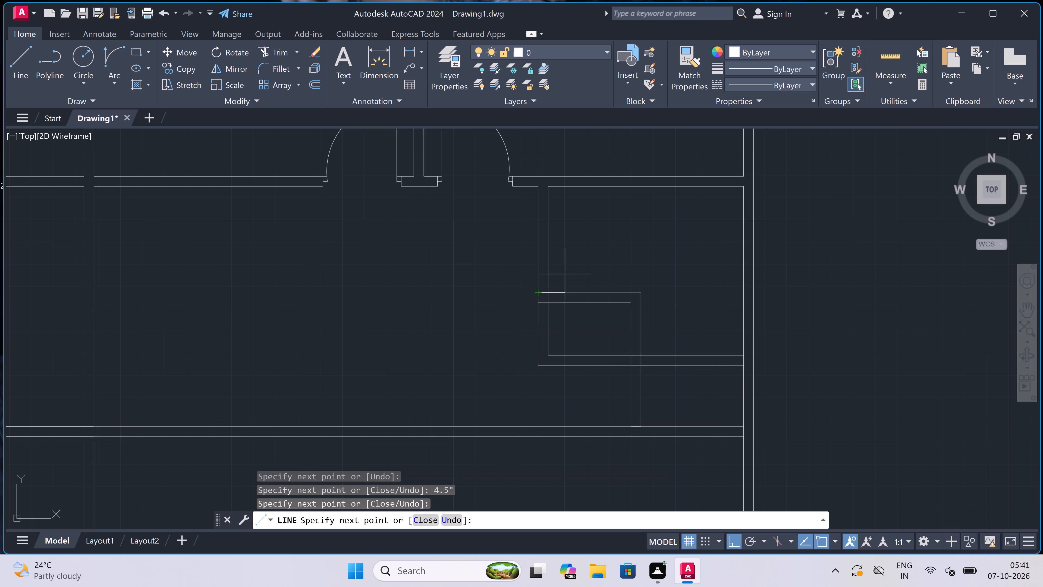
{"action": "key", "text": "Escape"}
Trim off the small room's old southwest corner, removing partition lines below the jog and south-wall lines west of the new vertical wall.
{"action": "type", "text": "tr"}
{"action": "key", "text": "space"}
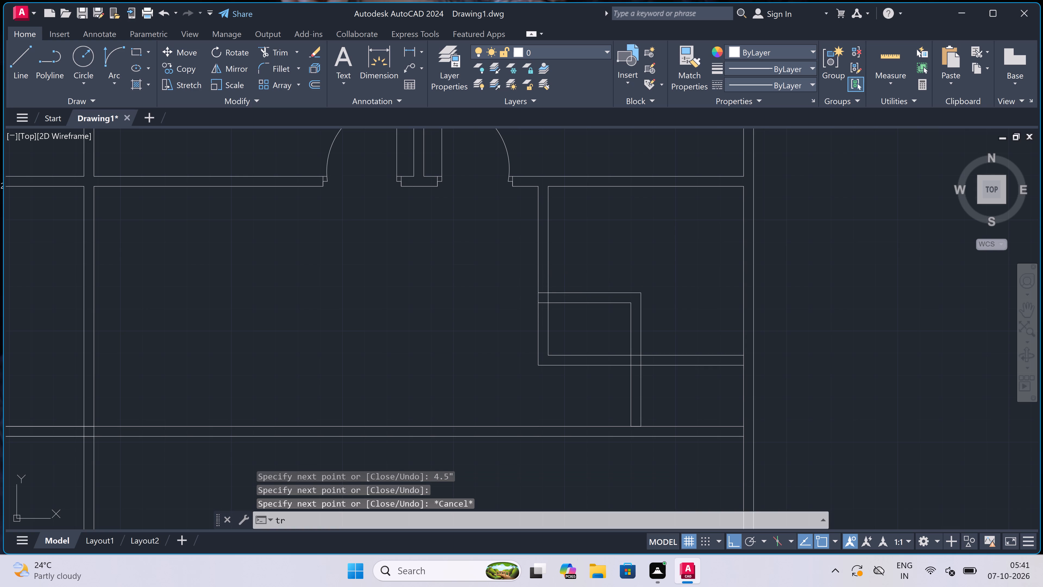
{"action": "left_click", "coordinate": [527, 314]}
{"action": "left_click", "coordinate": [579, 312]}
{"action": "left_click", "coordinate": [579, 322]}
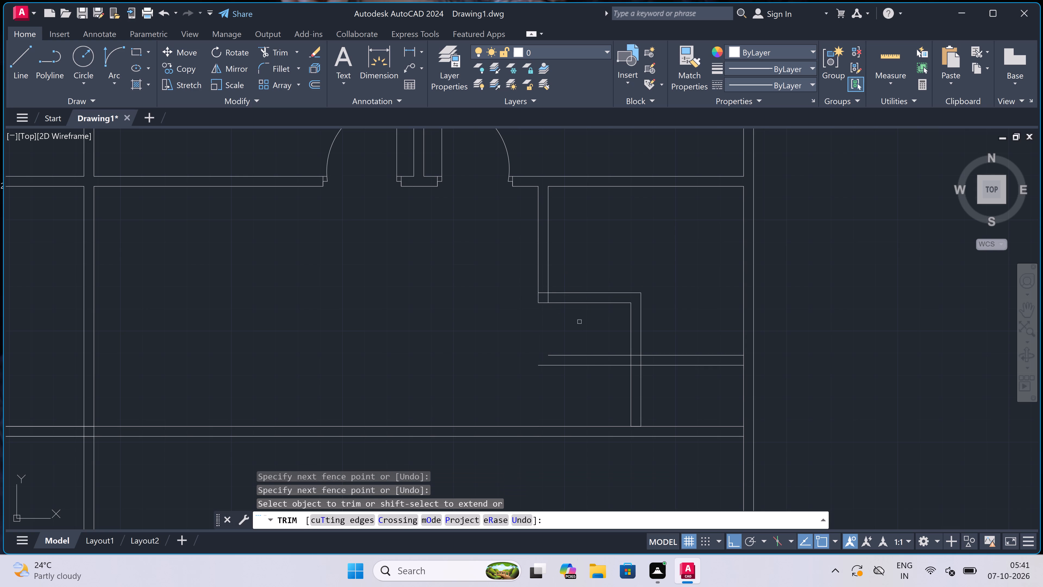
{"action": "left_click", "coordinate": [585, 402]}
Trim the overlapping lines where the small room's south wall meets the new vertical wall to open the T-junction.
{"action": "scroll", "coordinate": [631, 359], "scroll_direction": "up", "scroll_amount": 2}
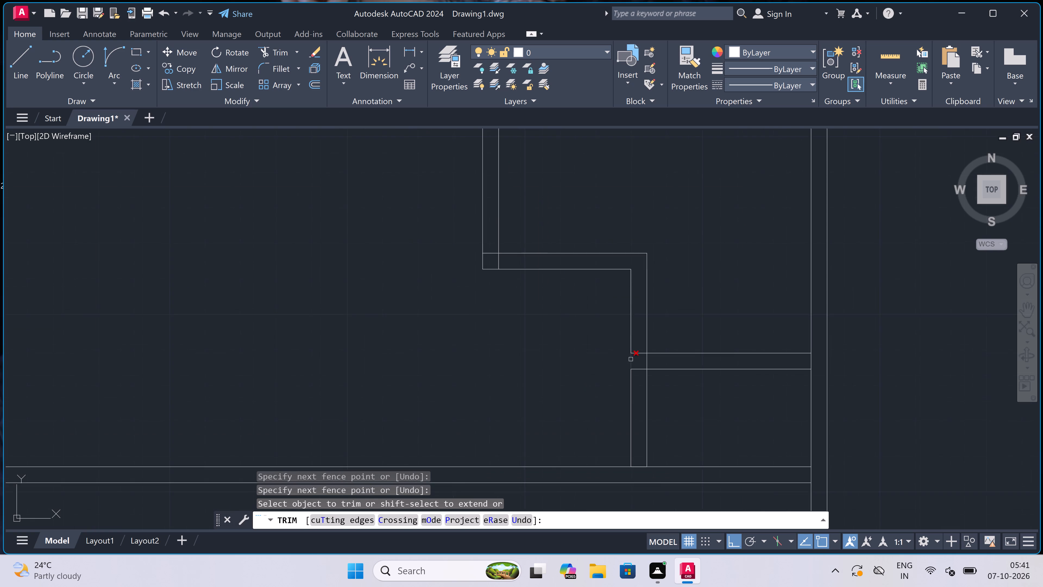
{"action": "left_click", "coordinate": [650, 334]}
{"action": "left_click", "coordinate": [644, 397]}
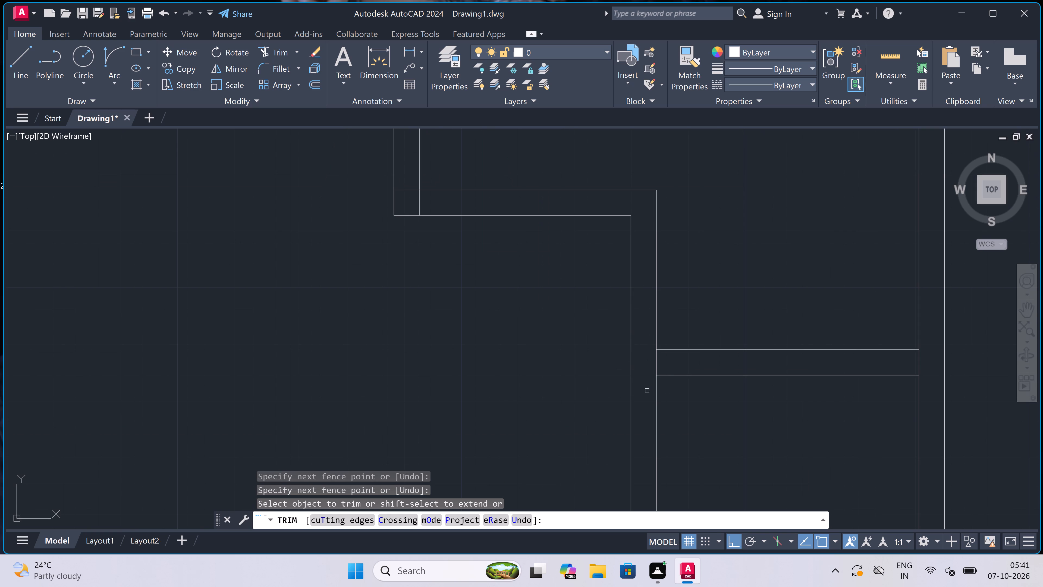
{"action": "left_click", "coordinate": [667, 360]}
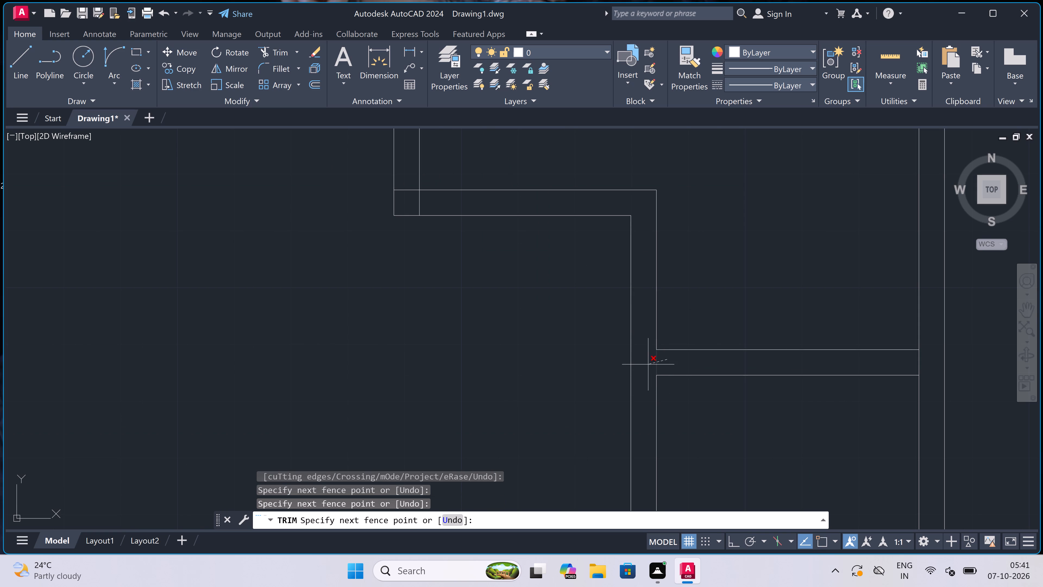
{"action": "left_click", "coordinate": [648, 365]}
Trim the overlapping lines inside the corner where the west partition meets the new horizontal jog wall.
{"action": "scroll", "coordinate": [631, 354], "scroll_direction": "down", "scroll_amount": 4}
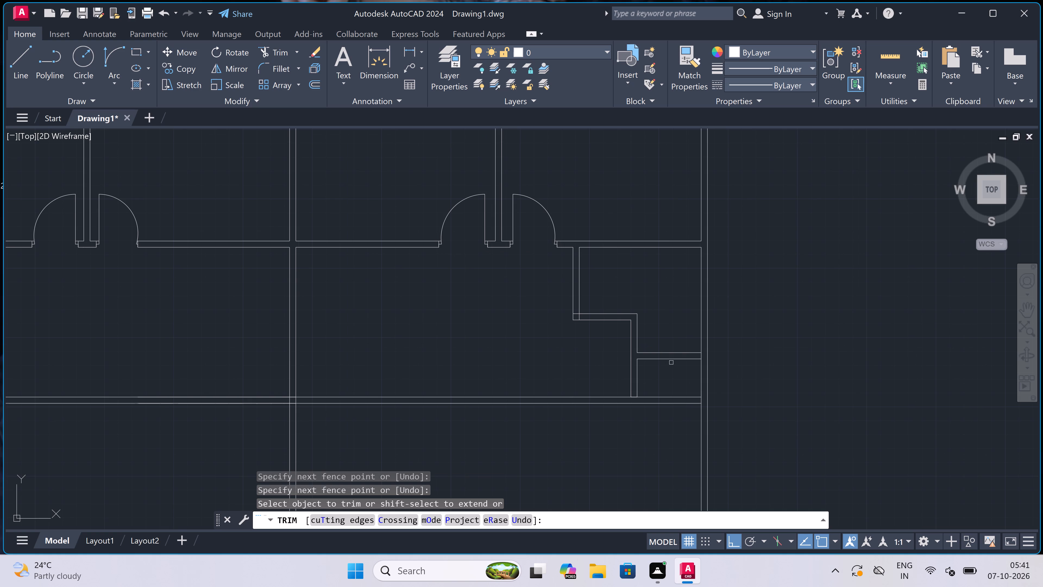
{"action": "scroll", "coordinate": [576, 304], "scroll_direction": "up", "scroll_amount": 3}
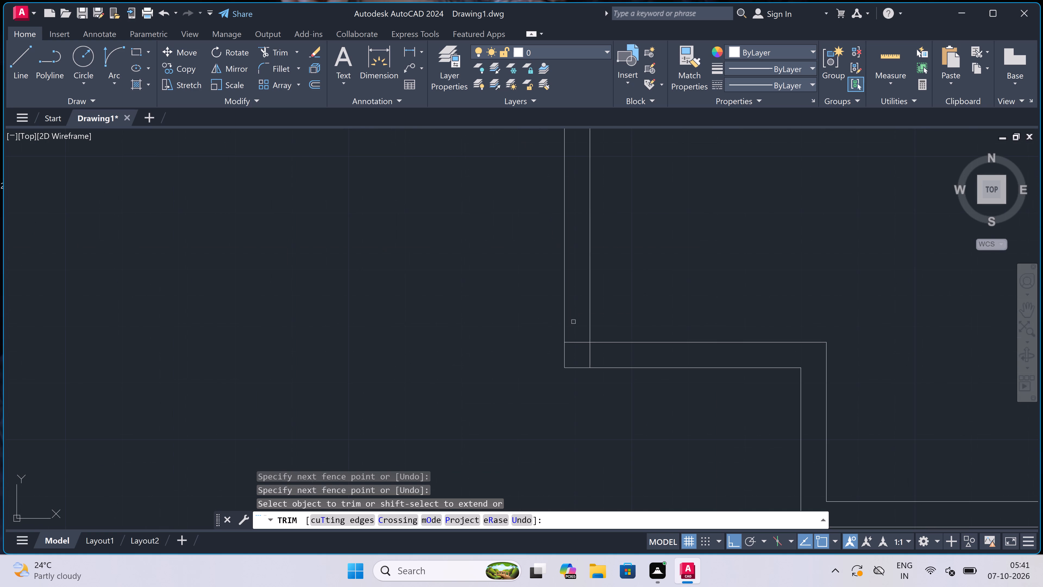
{"action": "scroll", "coordinate": [571, 341], "scroll_direction": "up", "scroll_amount": 1}
{"action": "left_click", "coordinate": [571, 341]}
{"action": "left_click", "coordinate": [584, 357]}
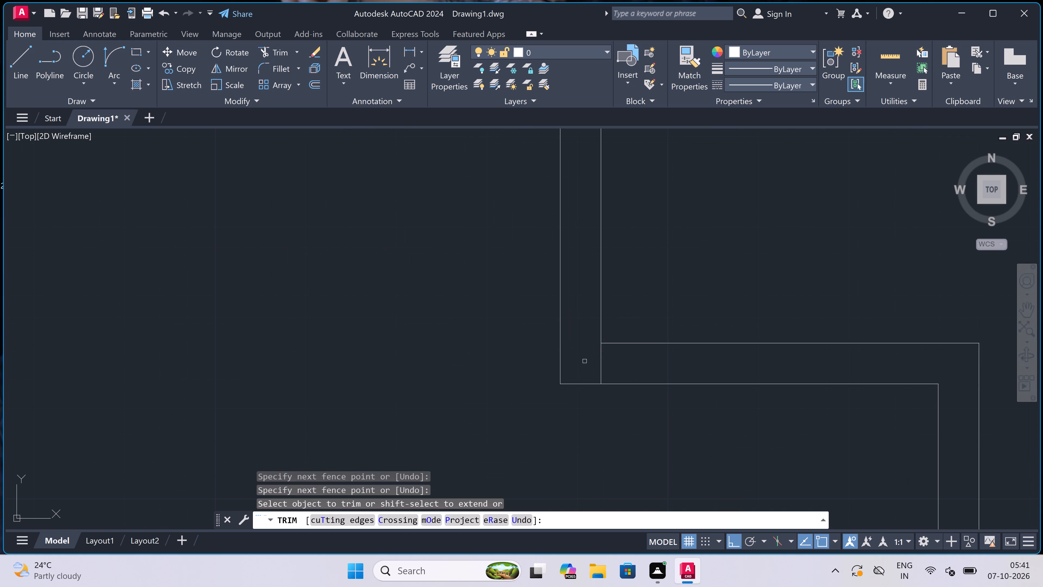
{"action": "left_click", "coordinate": [585, 361]}
{"action": "left_click", "coordinate": [636, 358]}
Trim the exterior east wall's inner line across the end of the small room's south wall.
{"action": "scroll", "coordinate": [529, 339], "scroll_direction": "down", "scroll_amount": 4}
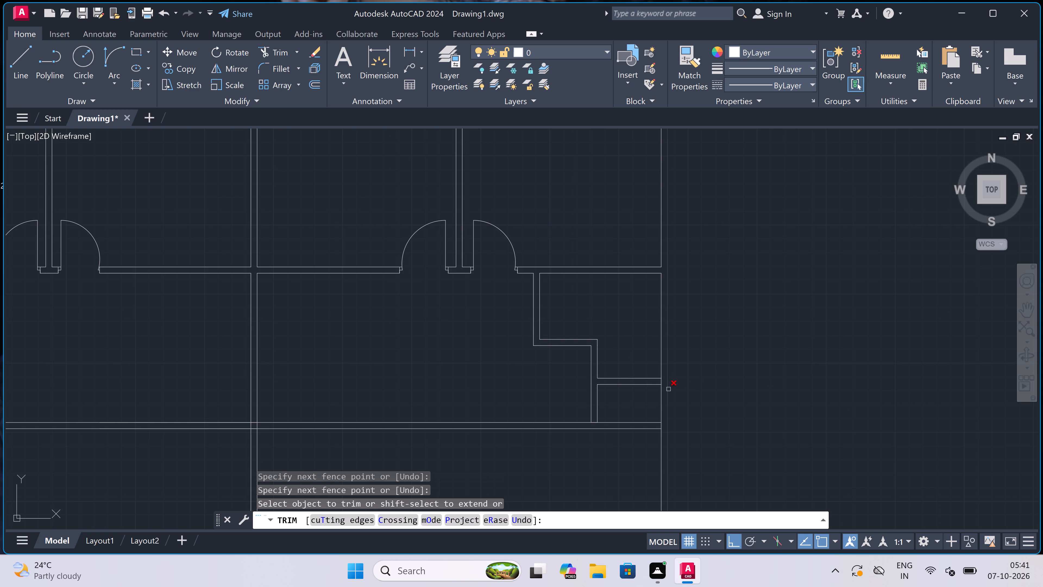
{"action": "scroll", "coordinate": [668, 389], "scroll_direction": "up", "scroll_amount": 2}
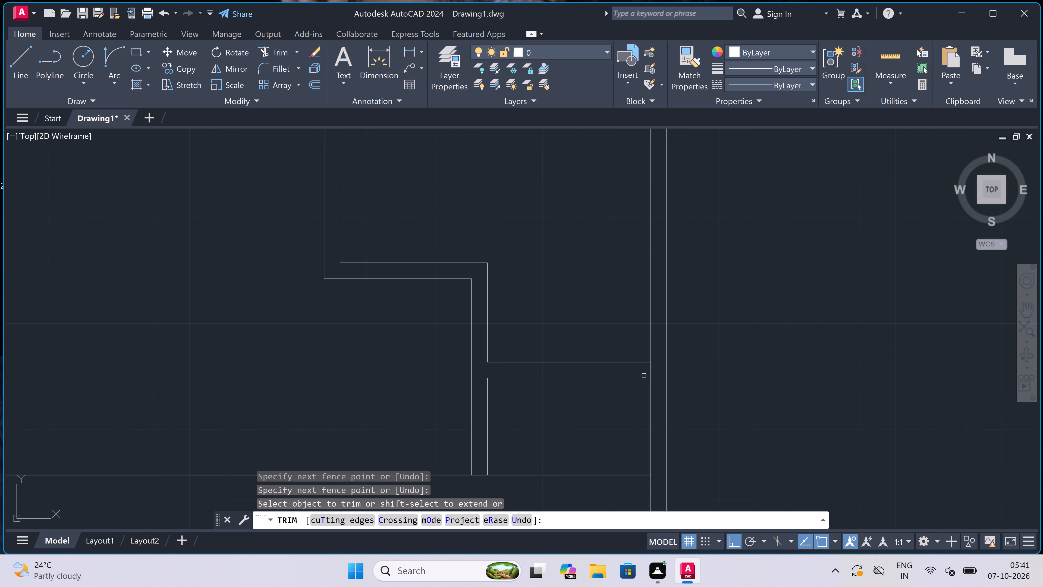
{"action": "scroll", "coordinate": [662, 363], "scroll_direction": "up", "scroll_amount": 2}
{"action": "left_click", "coordinate": [636, 379]}
{"action": "left_click", "coordinate": [611, 383]}
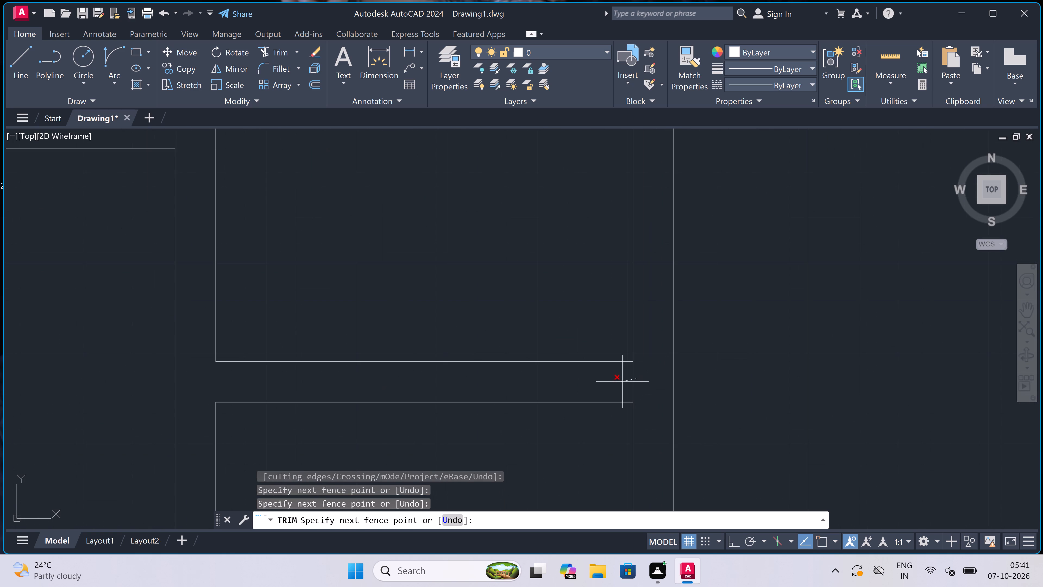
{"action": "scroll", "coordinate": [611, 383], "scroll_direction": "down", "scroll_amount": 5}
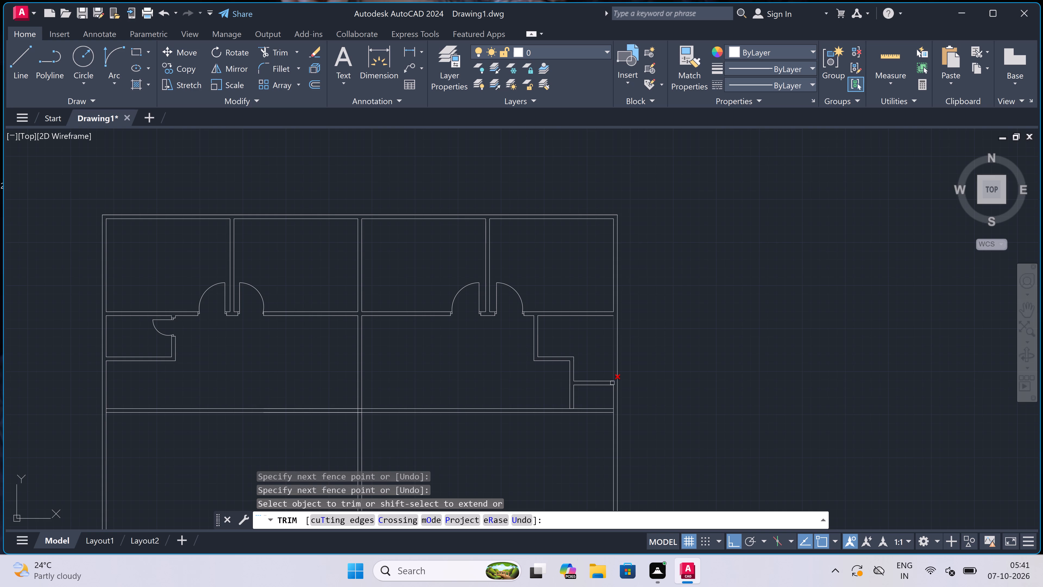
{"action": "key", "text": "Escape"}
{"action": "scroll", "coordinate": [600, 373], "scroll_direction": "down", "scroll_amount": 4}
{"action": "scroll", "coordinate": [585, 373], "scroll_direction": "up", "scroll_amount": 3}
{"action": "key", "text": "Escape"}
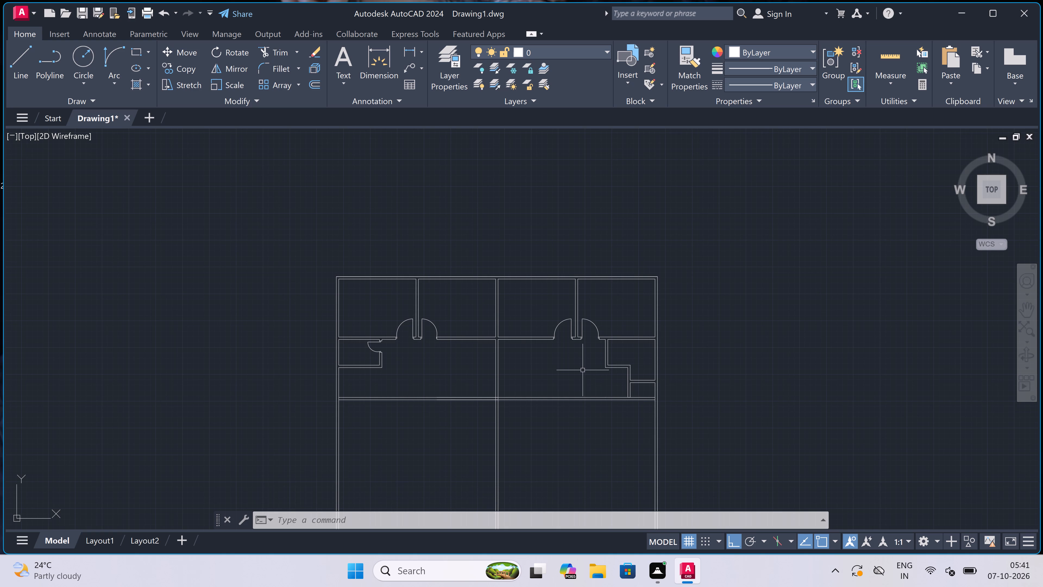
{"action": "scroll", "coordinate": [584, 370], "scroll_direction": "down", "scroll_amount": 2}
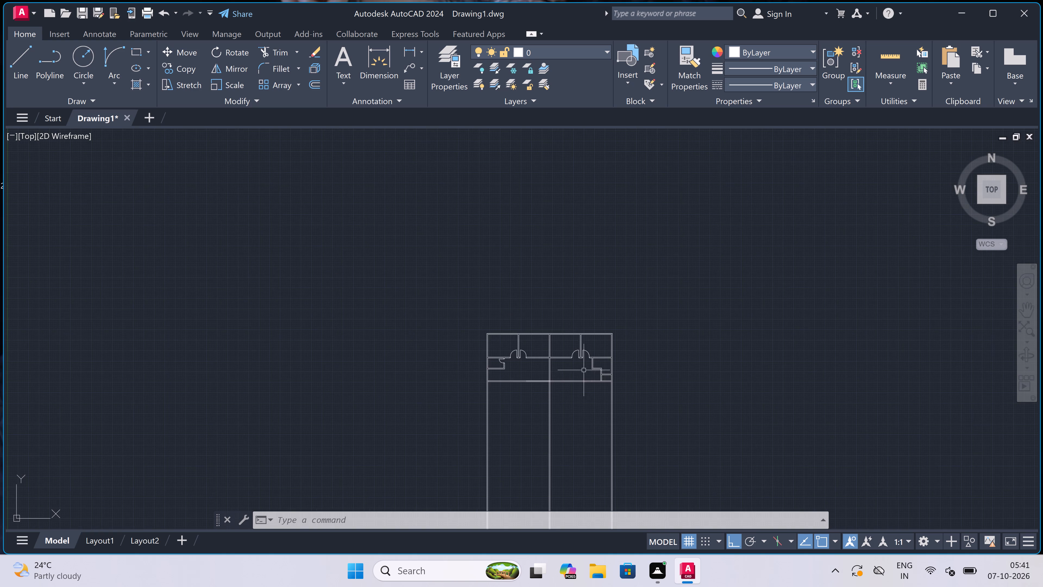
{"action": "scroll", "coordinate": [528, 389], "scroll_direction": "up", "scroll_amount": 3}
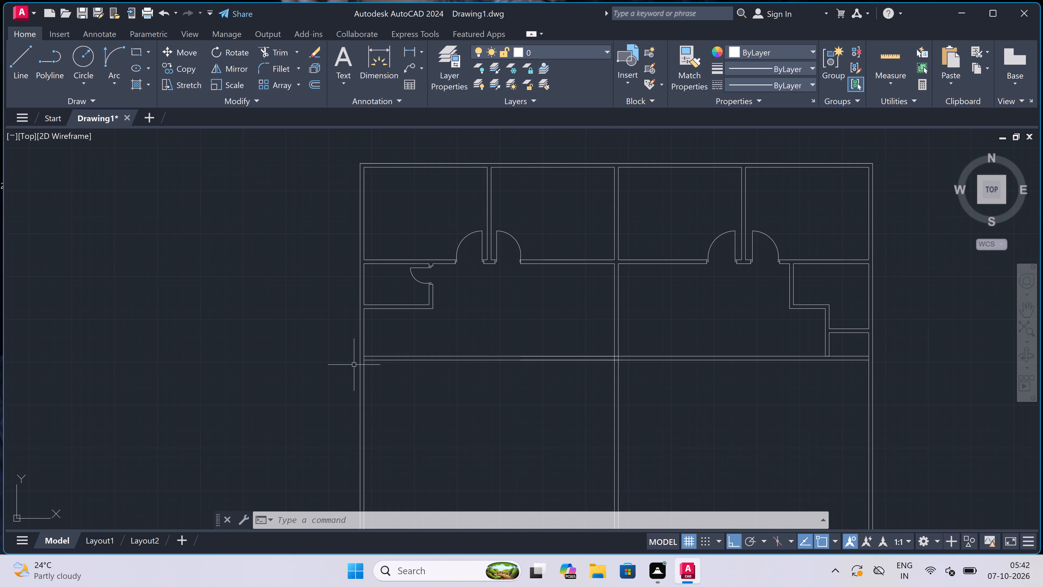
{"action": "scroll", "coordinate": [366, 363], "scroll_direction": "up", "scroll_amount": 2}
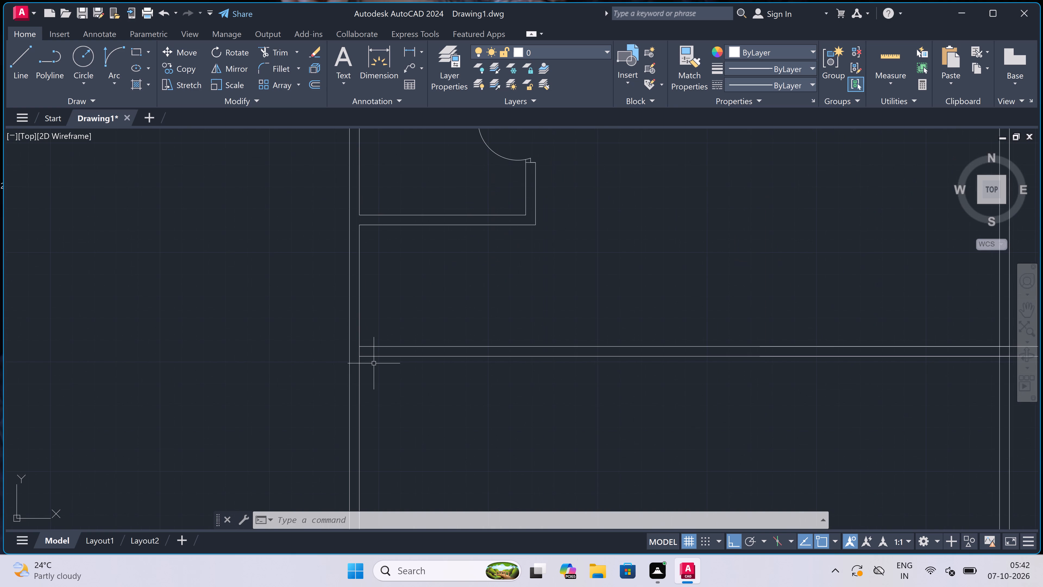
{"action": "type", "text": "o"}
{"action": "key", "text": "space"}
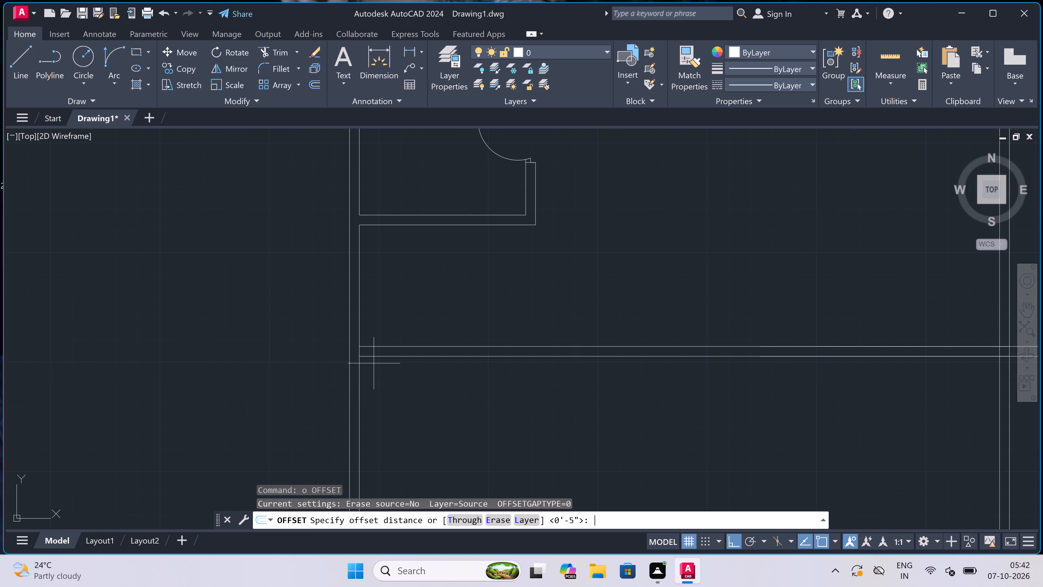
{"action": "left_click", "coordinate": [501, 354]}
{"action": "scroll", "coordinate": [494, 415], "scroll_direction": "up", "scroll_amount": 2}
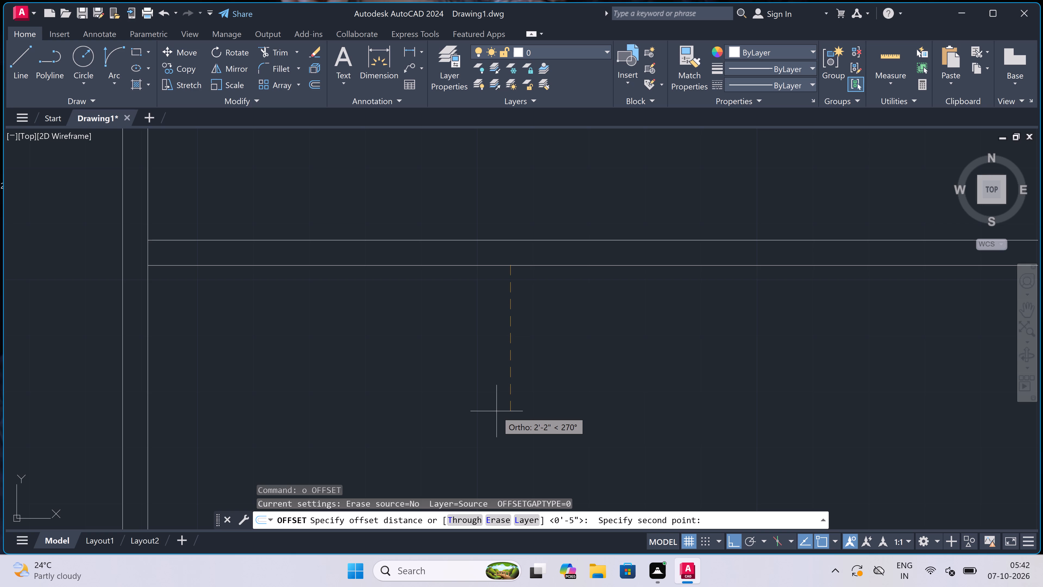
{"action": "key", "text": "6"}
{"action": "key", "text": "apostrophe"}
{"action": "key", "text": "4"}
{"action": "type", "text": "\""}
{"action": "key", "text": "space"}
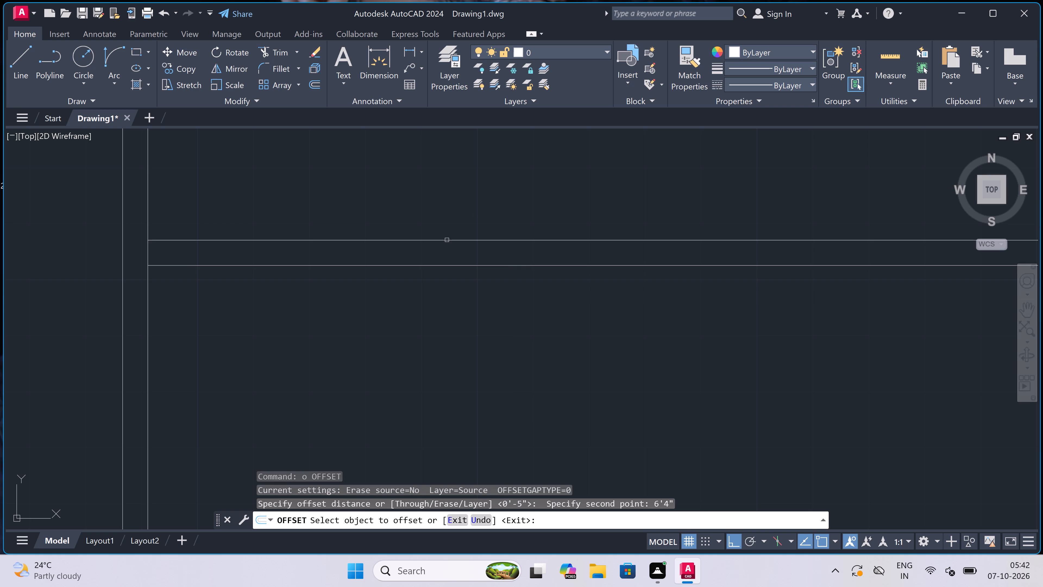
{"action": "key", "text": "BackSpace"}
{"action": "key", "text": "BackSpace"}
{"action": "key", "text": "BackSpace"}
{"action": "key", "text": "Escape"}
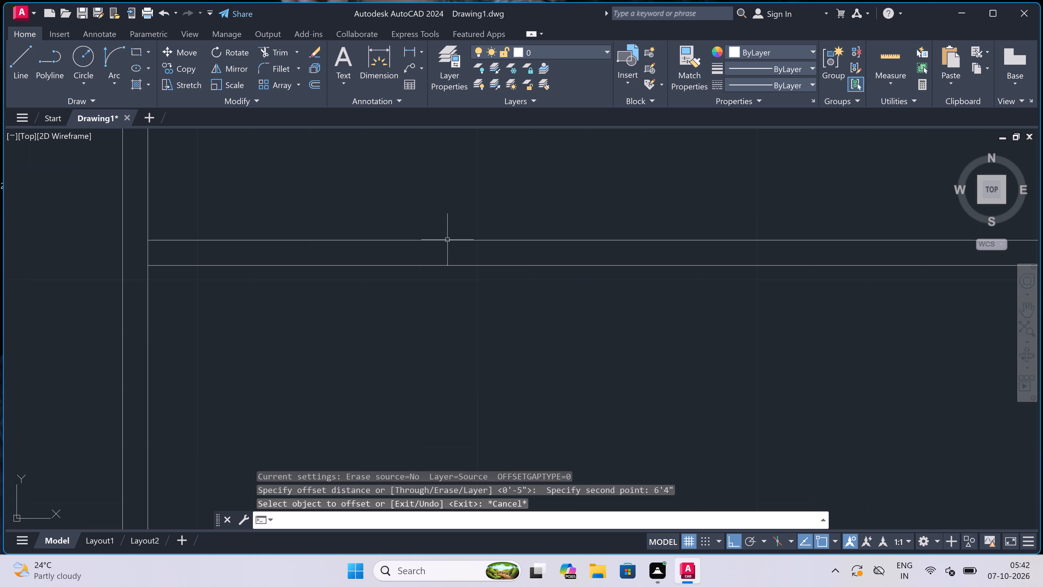
Offset all three segments of the cross wall's south line 5' south, spanning from the west to the east exterior wall.
{"action": "type", "text": "o"}
{"action": "key", "text": "space"}
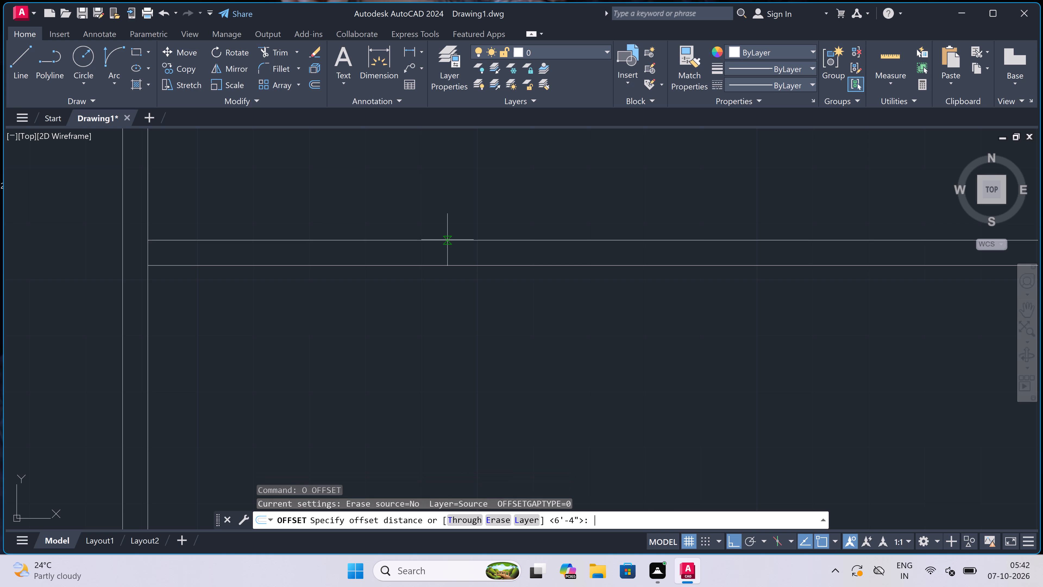
{"action": "left_click", "coordinate": [433, 265]}
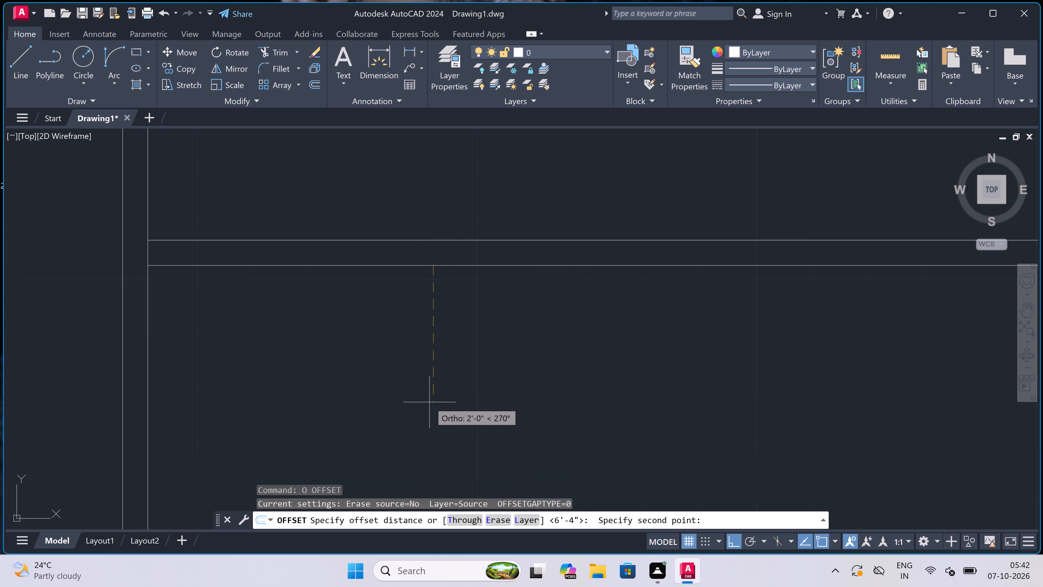
{"action": "type", "text": "5'"}
{"action": "key", "text": "space"}
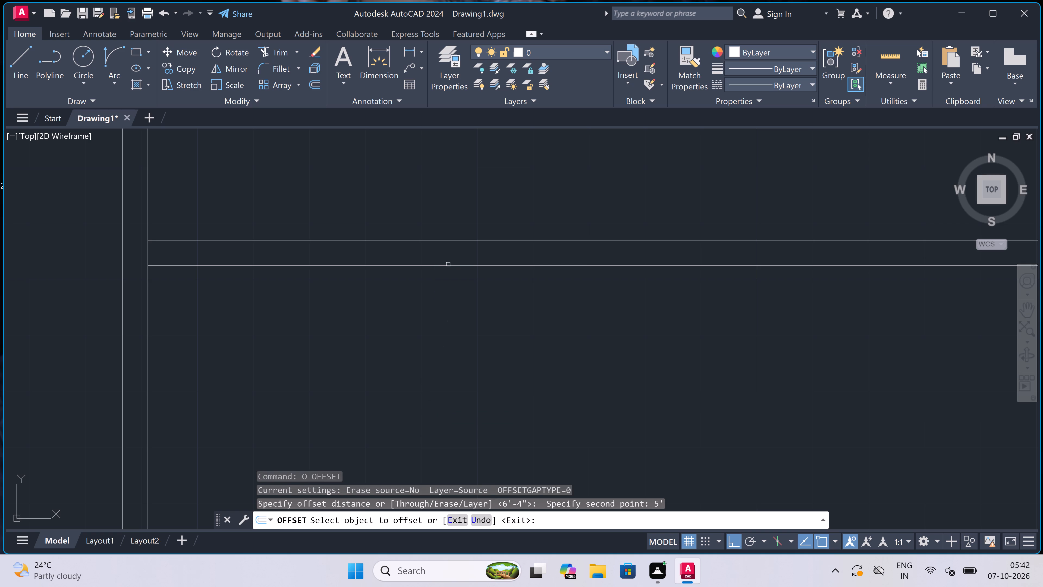
{"action": "left_click", "coordinate": [448, 264]}
{"action": "left_click", "coordinate": [444, 313]}
{"action": "scroll", "coordinate": [445, 309], "scroll_direction": "down", "scroll_amount": 5}
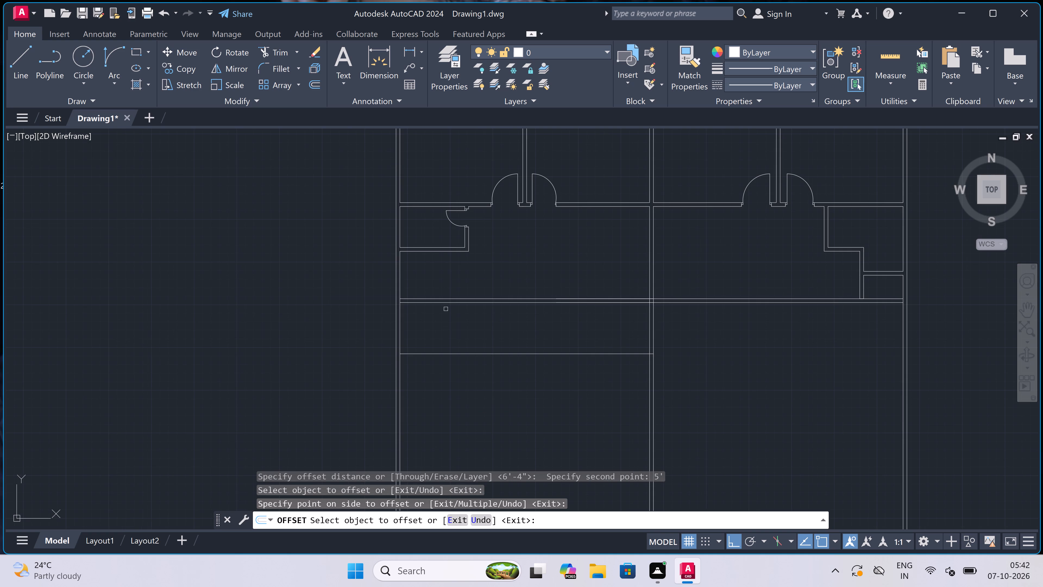
{"action": "left_click", "coordinate": [814, 304]}
{"action": "left_click", "coordinate": [799, 382]}
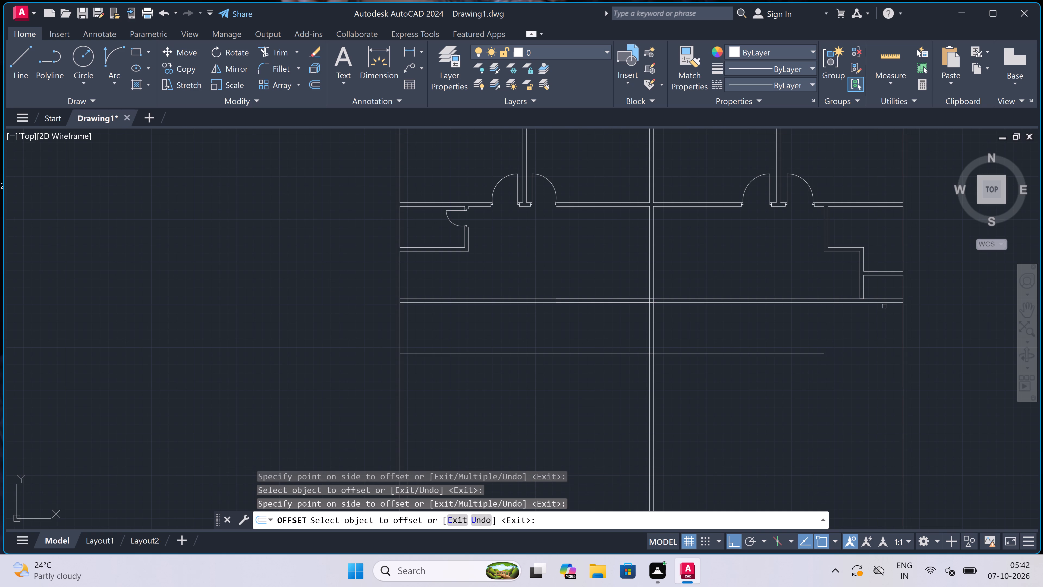
{"action": "left_click", "coordinate": [886, 303]}
{"action": "left_click", "coordinate": [880, 341]}
{"action": "key", "text": "Escape"}
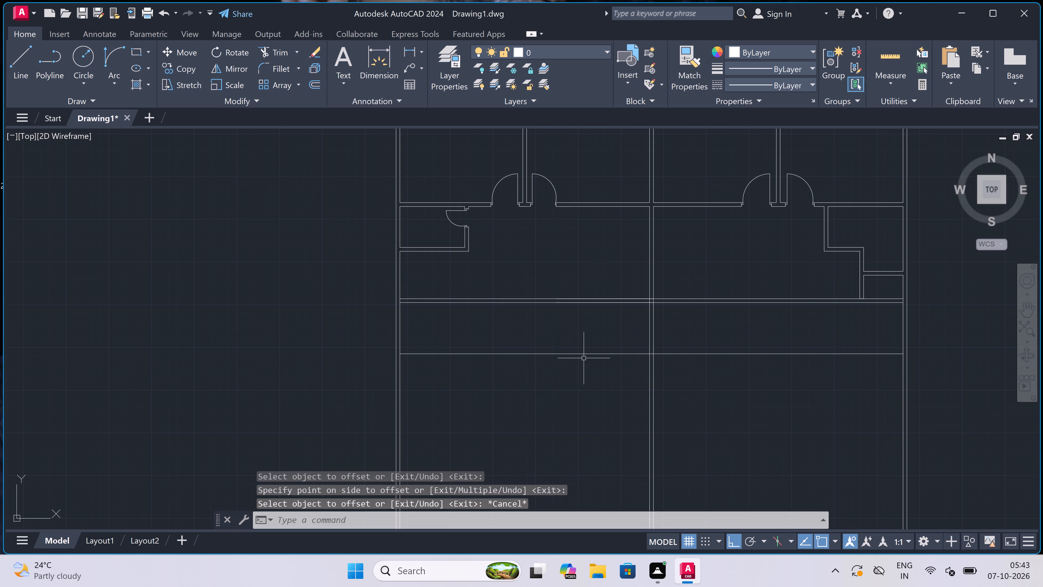
Offset the three new horizontal line segments 4.5" south to form the second cross wall's thickness.
{"action": "key", "text": "space"}
{"action": "left_click", "coordinate": [583, 356]}
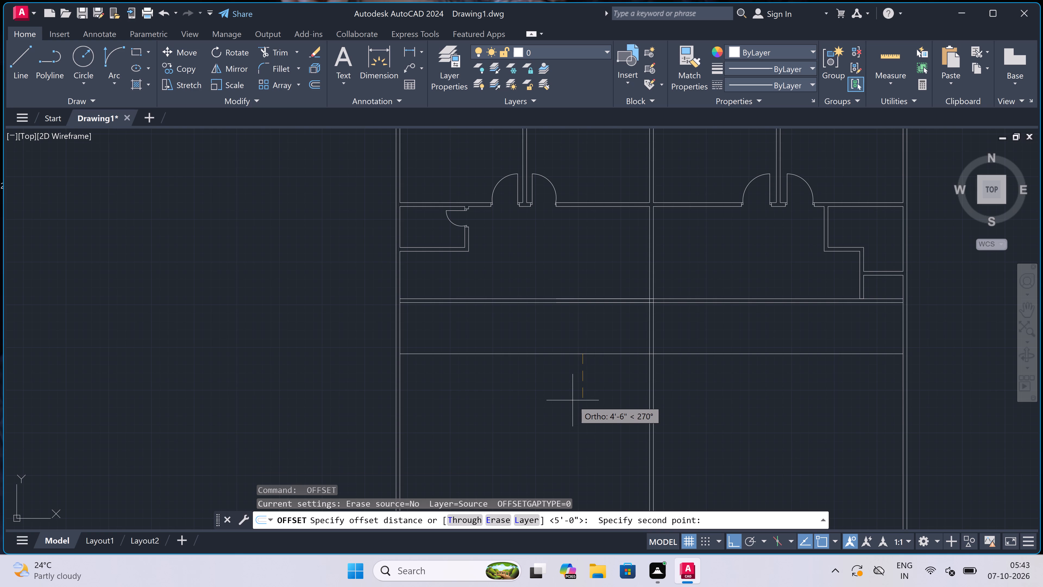
{"action": "type", "text": "4.5\""}
{"action": "key", "text": "space"}
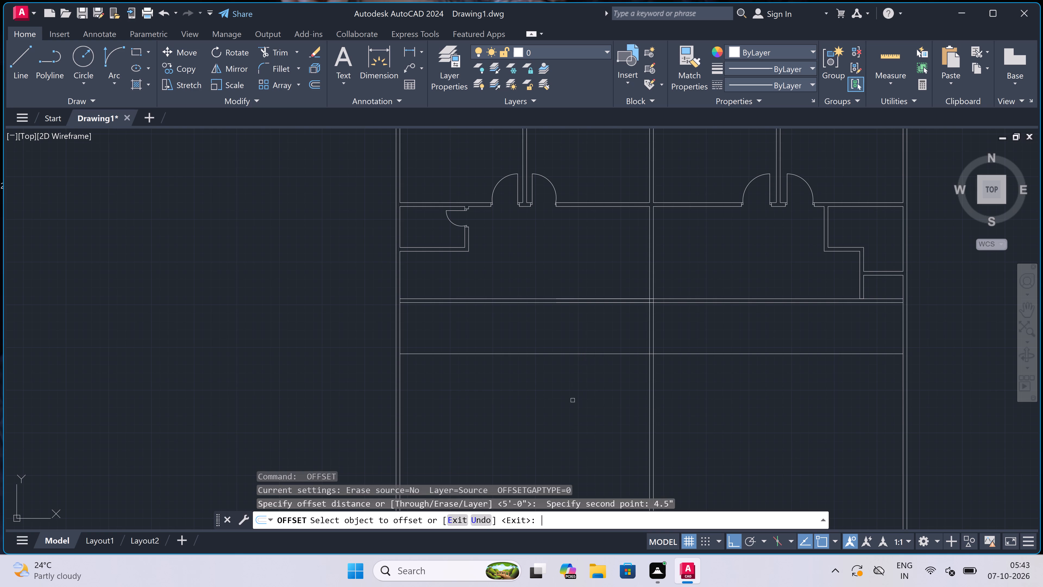
{"action": "left_click", "coordinate": [582, 354]}
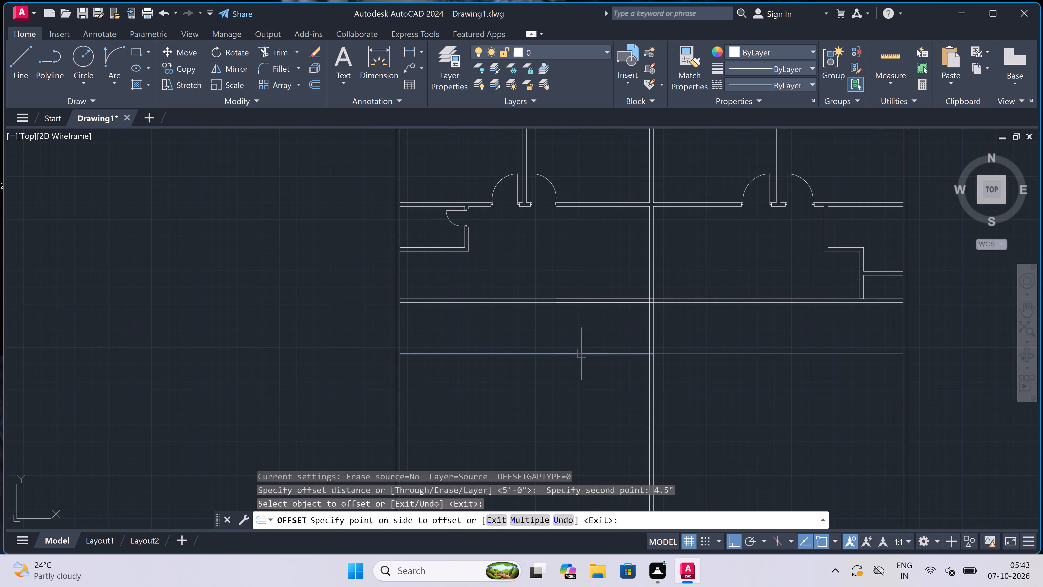
{"action": "left_click", "coordinate": [582, 385]}
{"action": "left_click", "coordinate": [752, 352]}
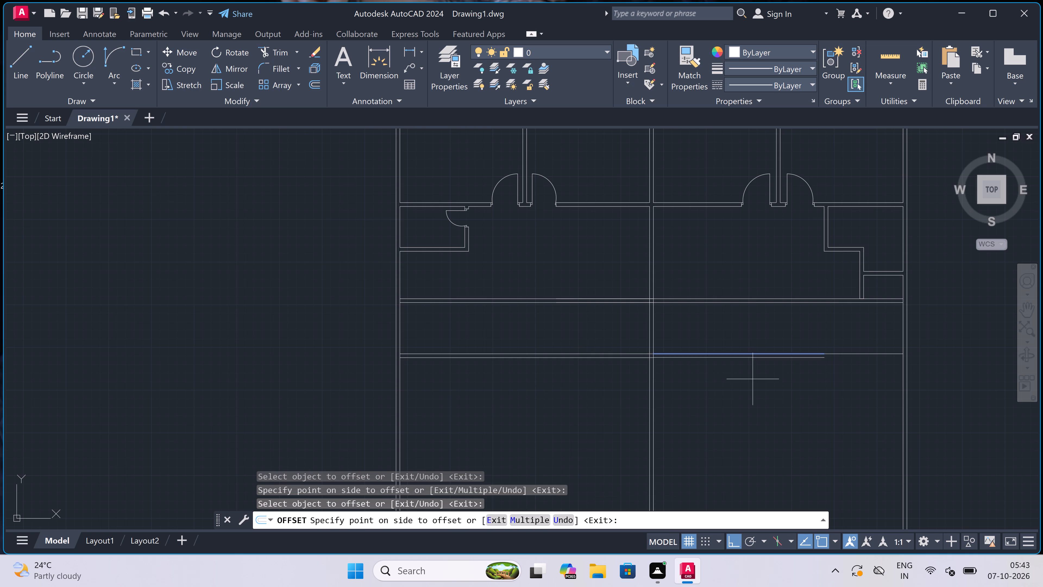
{"action": "left_click", "coordinate": [753, 380]}
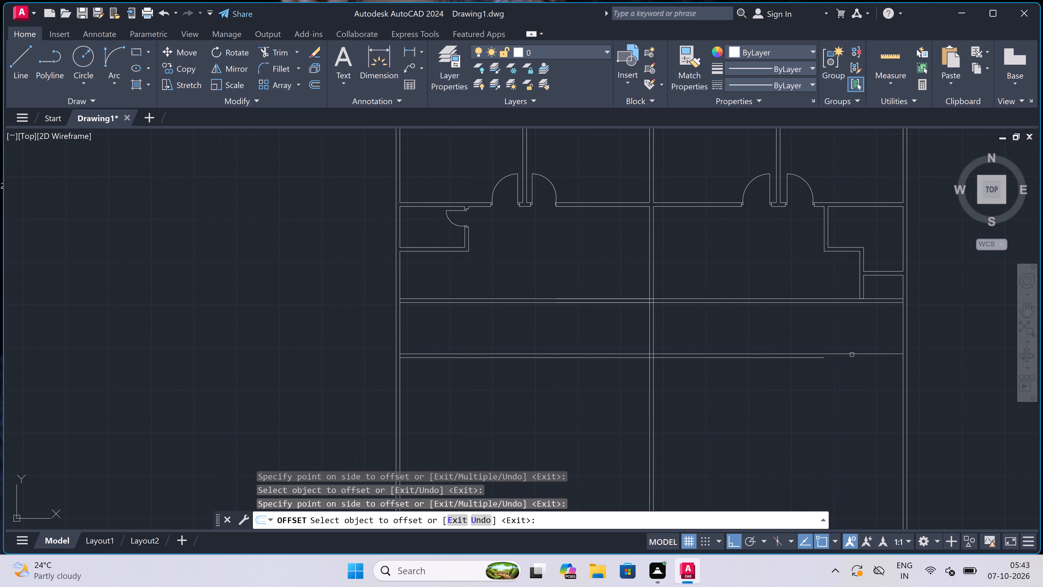
{"action": "left_click", "coordinate": [852, 353]}
{"action": "left_click", "coordinate": [851, 387]}
{"action": "key", "text": "Escape"}
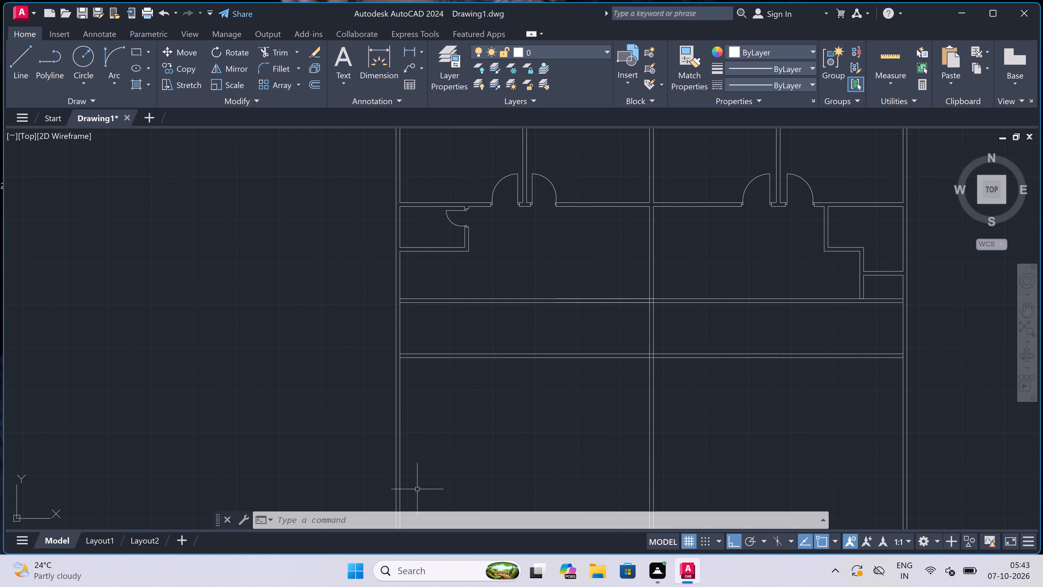
Draw a small room outline from the second cross wall's southwest corner: 6'4" east, 4'7" south, and back to the west exterior wall.
{"action": "scroll", "coordinate": [407, 397], "scroll_direction": "up", "scroll_amount": 2}
{"action": "key", "text": "l"}
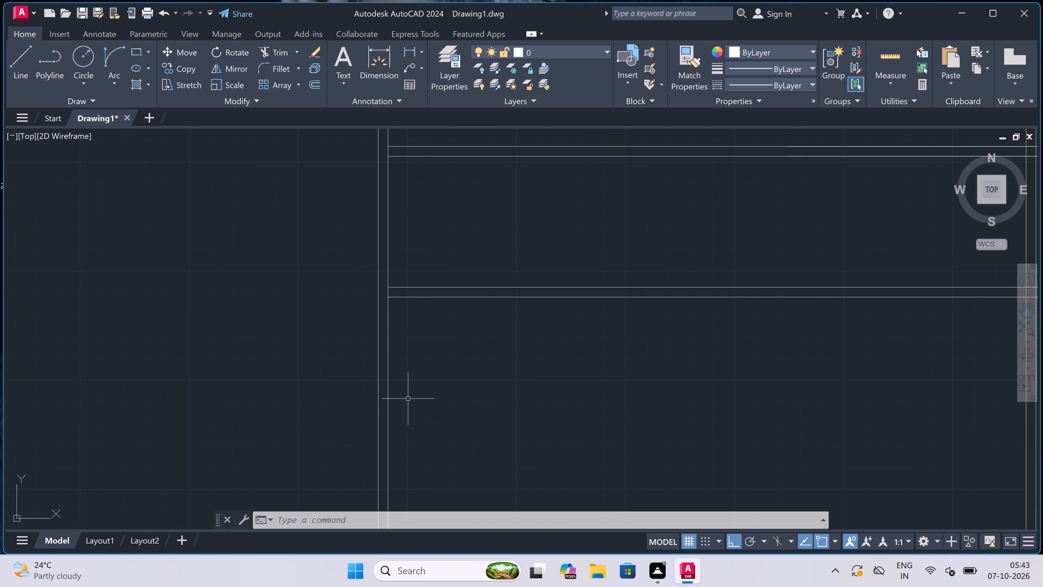
{"action": "key", "text": "space"}
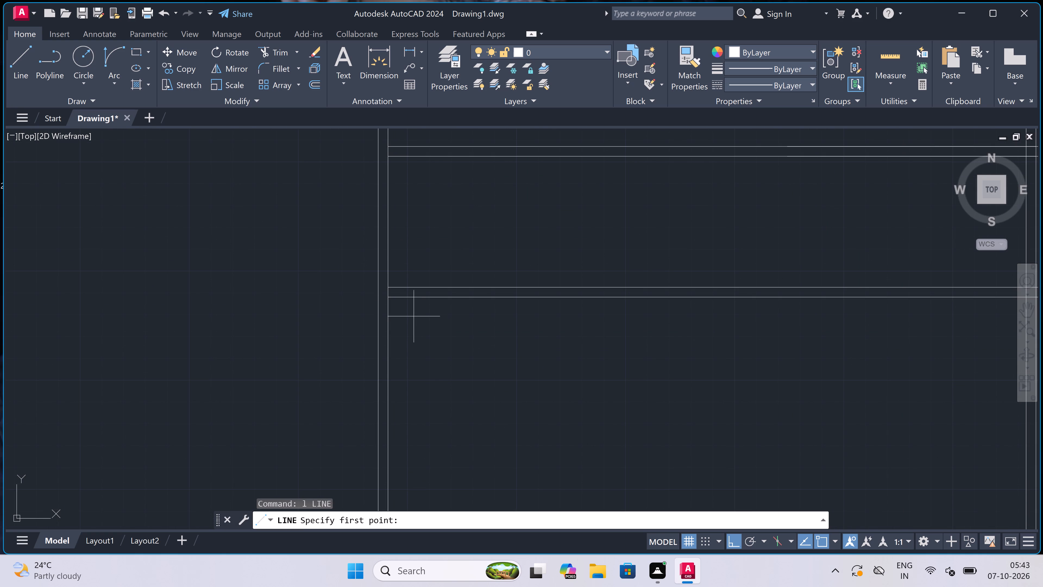
{"action": "left_click", "coordinate": [387, 294]}
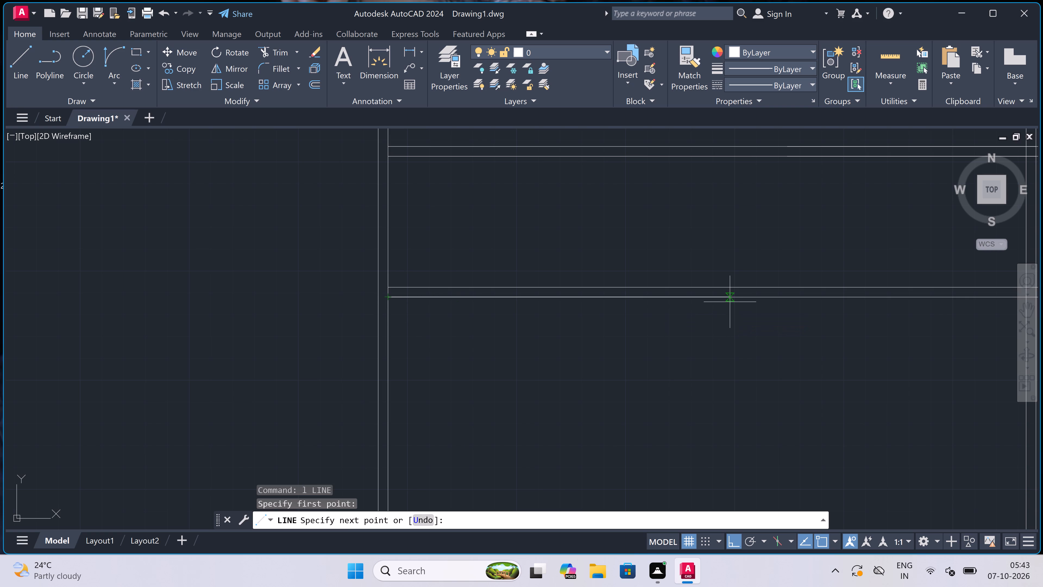
{"action": "type", "text": "6'4"}
{"action": "type", "text": "\""}
{"action": "key", "text": "space"}
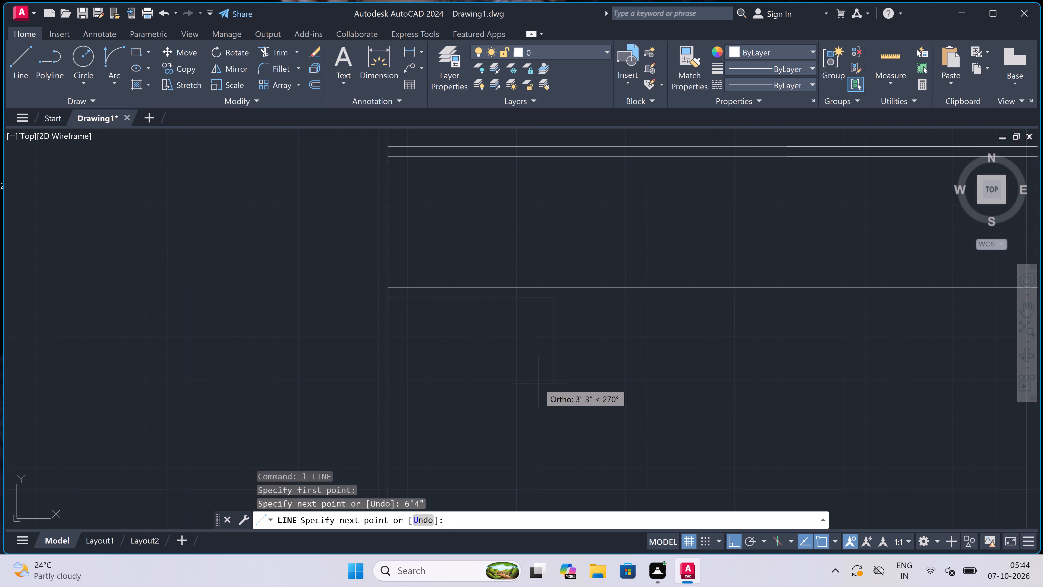
{"action": "type", "text": "4'"}
{"action": "key", "text": "7"}
{"action": "type", "text": "\""}
{"action": "key", "text": "space"}
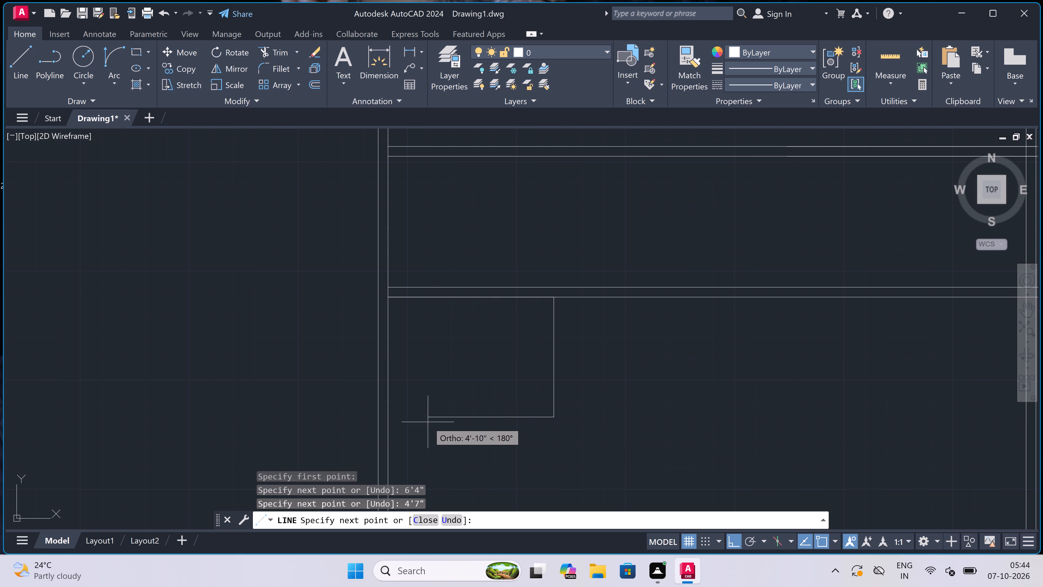
{"action": "left_click", "coordinate": [384, 416]}
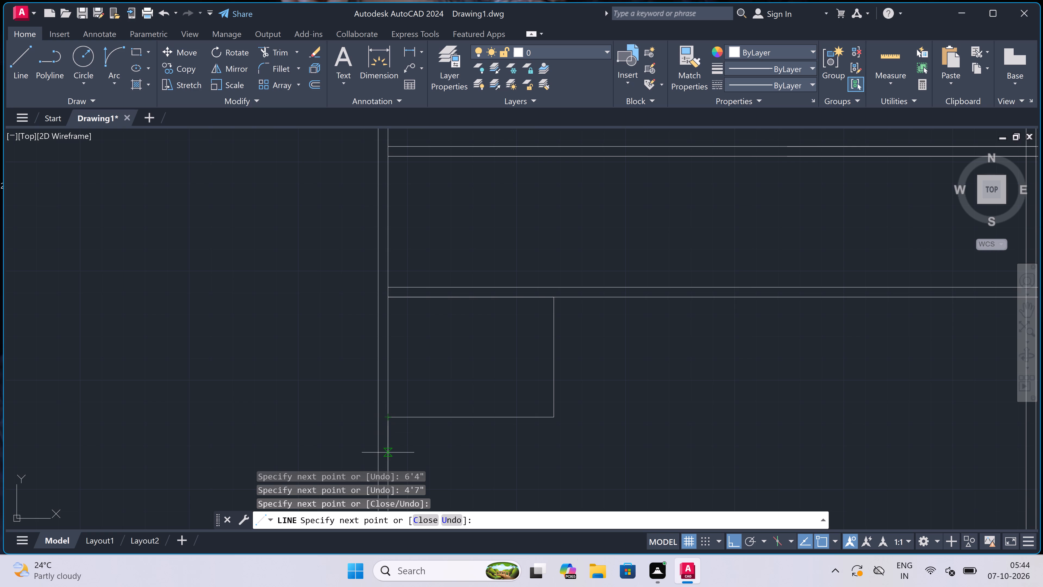
Outline the outer faces of the small room's 4.5" south and east walls, from the west exterior wall to the second cross wall's north line.
{"action": "type", "text": "4.5"}
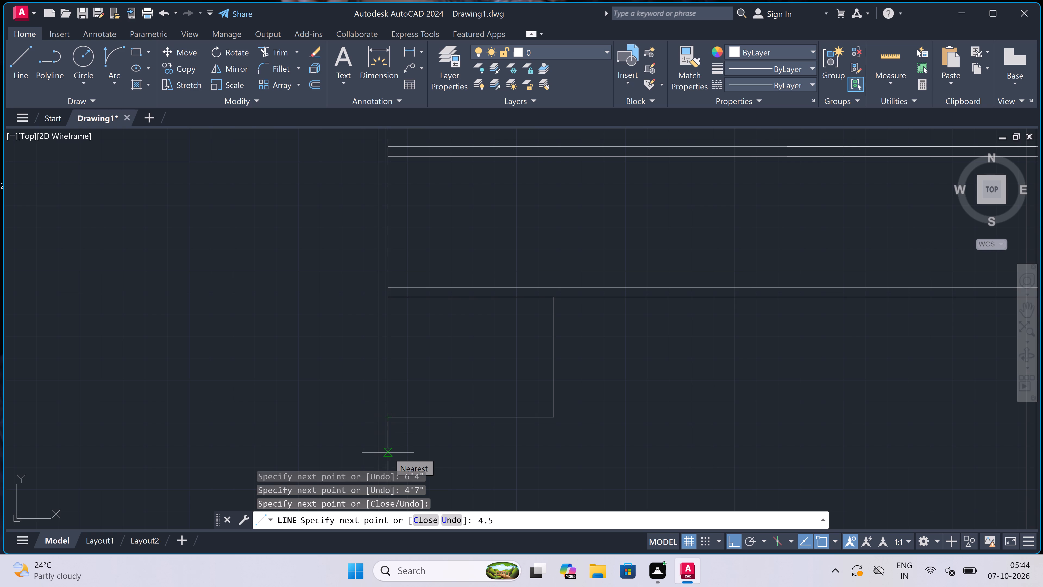
{"action": "type", "text": "\""}
{"action": "key", "text": "space"}
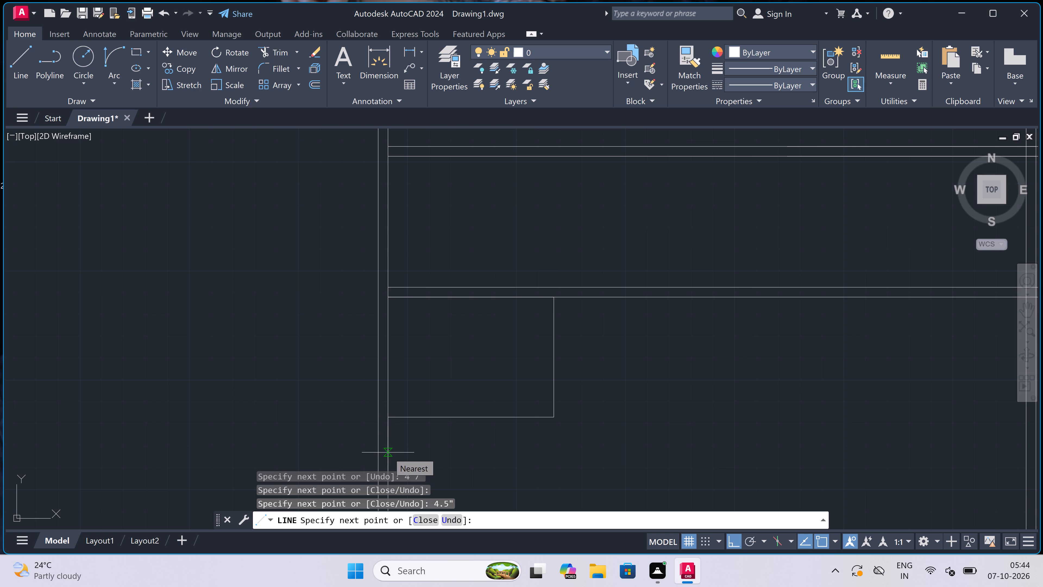
{"action": "scroll", "coordinate": [555, 426], "scroll_direction": "up", "scroll_amount": 3}
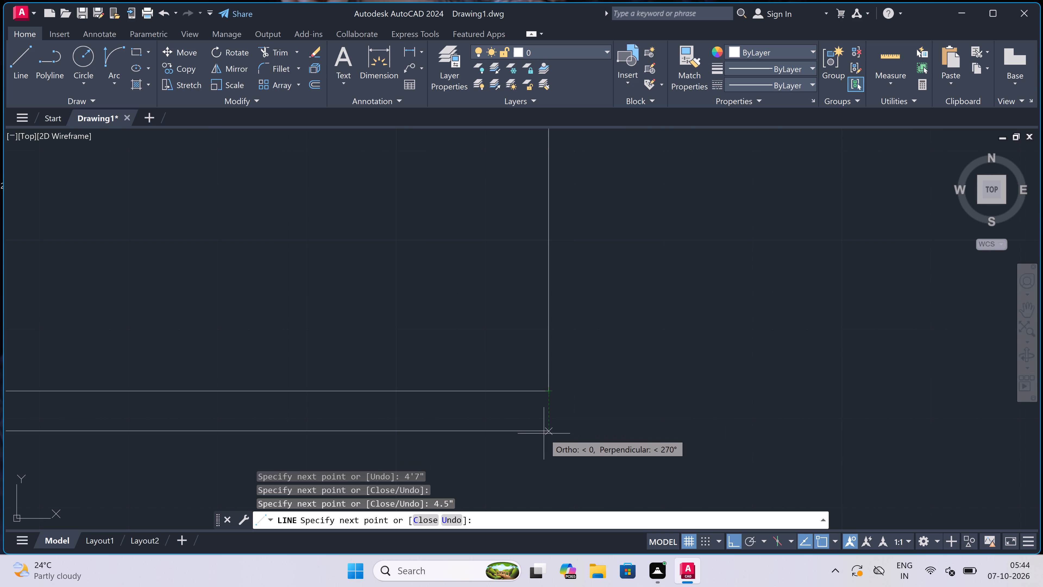
{"action": "left_click", "coordinate": [550, 429]}
{"action": "type", "text": "4.6"}
{"action": "key", "text": "BackSpace"}
{"action": "type", "text": "5\""}
{"action": "key", "text": "space"}
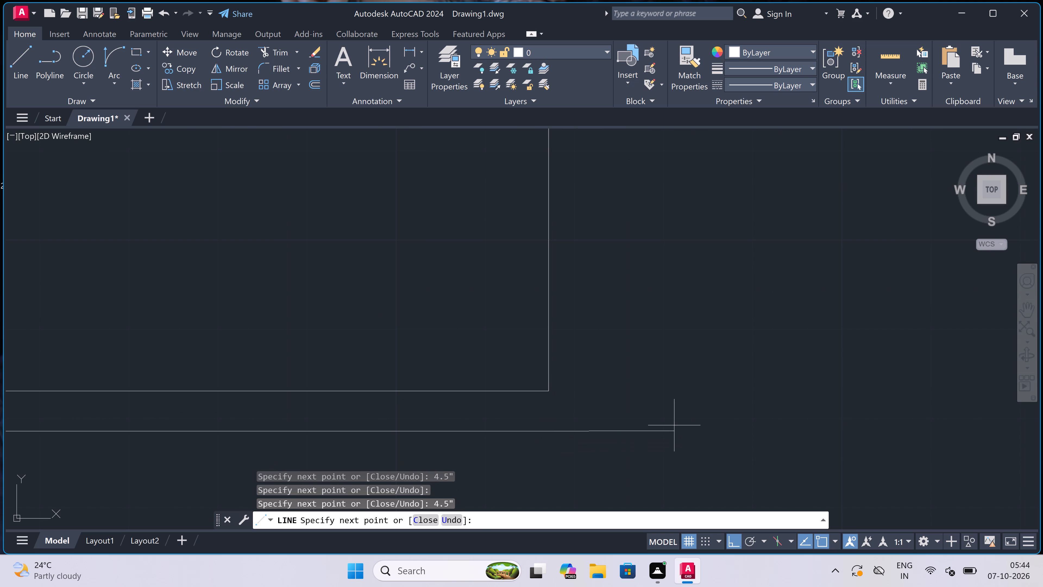
{"action": "scroll", "coordinate": [671, 423], "scroll_direction": "down", "scroll_amount": 3}
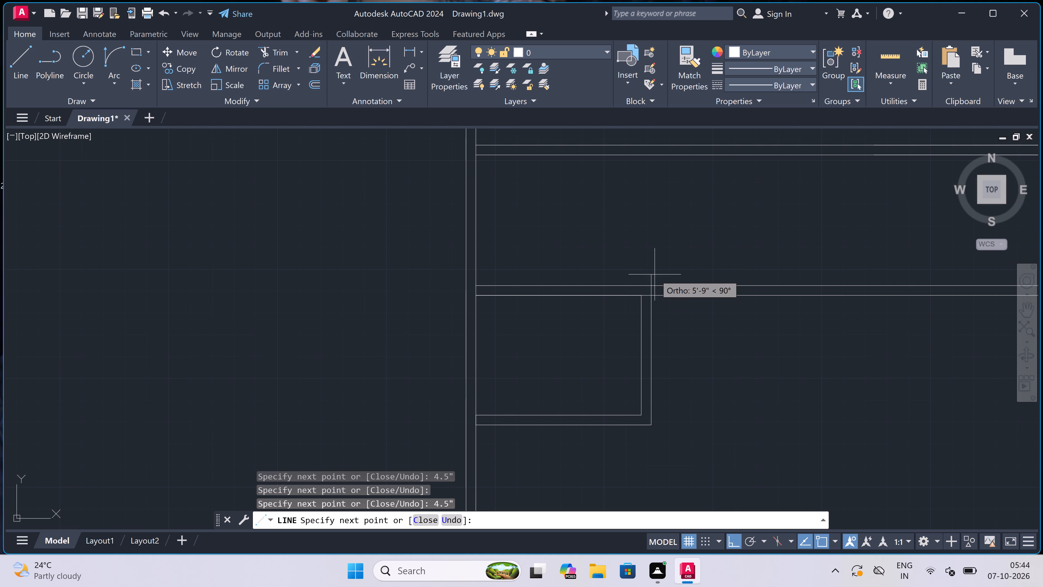
{"action": "scroll", "coordinate": [655, 274], "scroll_direction": "up", "scroll_amount": 1}
{"action": "left_click", "coordinate": [649, 287]}
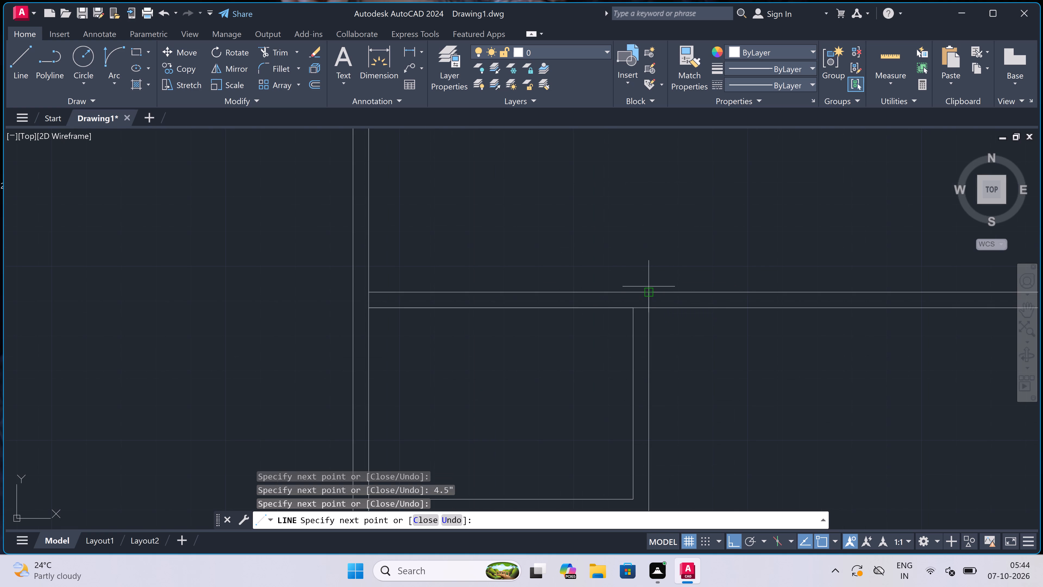
{"action": "key", "text": "Escape"}
Draw a door jamb across the small room's east wall near its south end, with a 2" stop northward and a 2' door leaf westward.
{"action": "scroll", "coordinate": [647, 283], "scroll_direction": "down", "scroll_amount": 2}
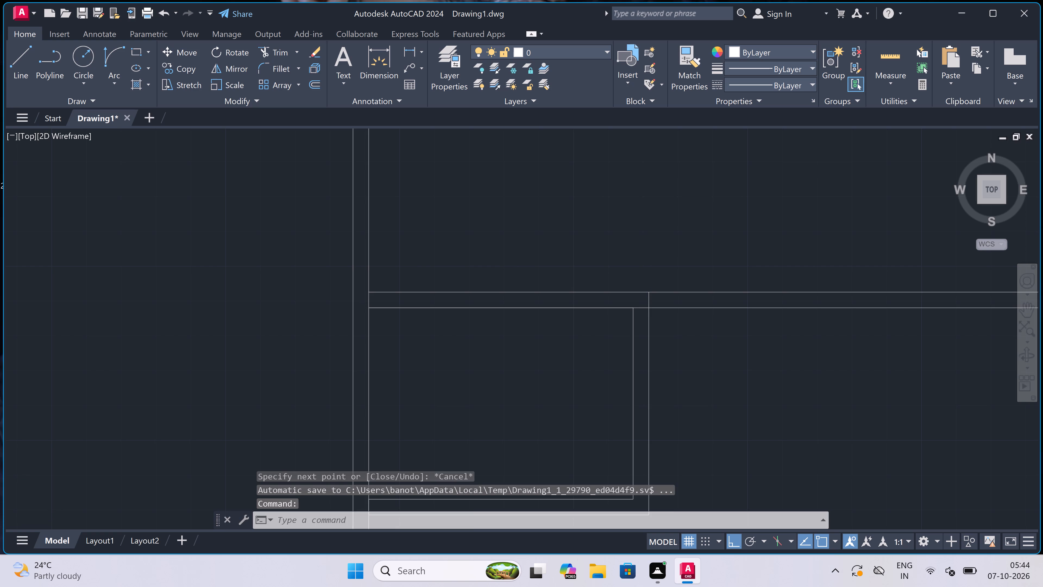
{"action": "scroll", "coordinate": [431, 246], "scroll_direction": "down", "scroll_amount": 3}
{"action": "scroll", "coordinate": [455, 305], "scroll_direction": "up", "scroll_amount": 2}
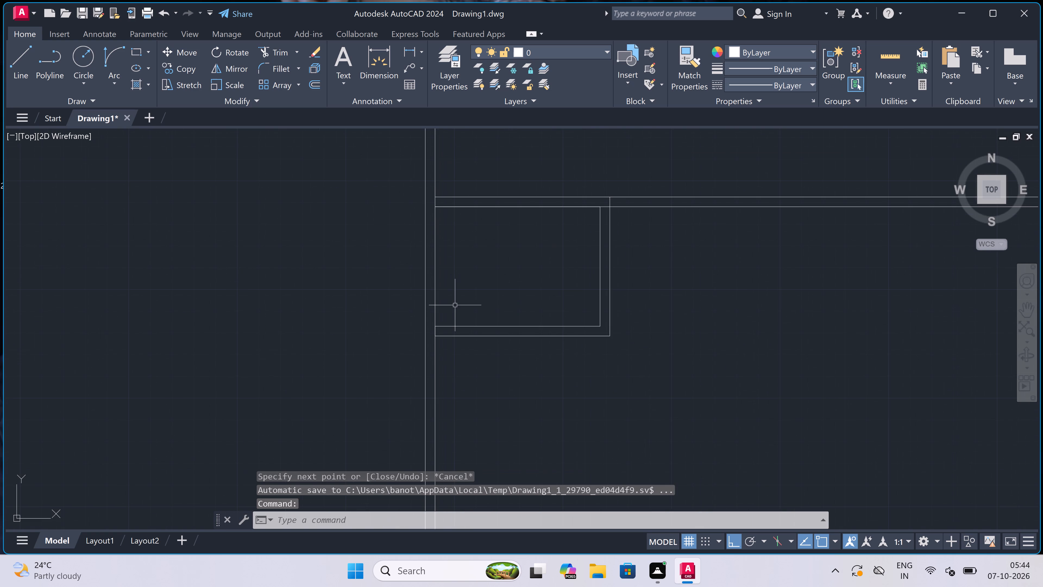
{"action": "key", "text": "space"}
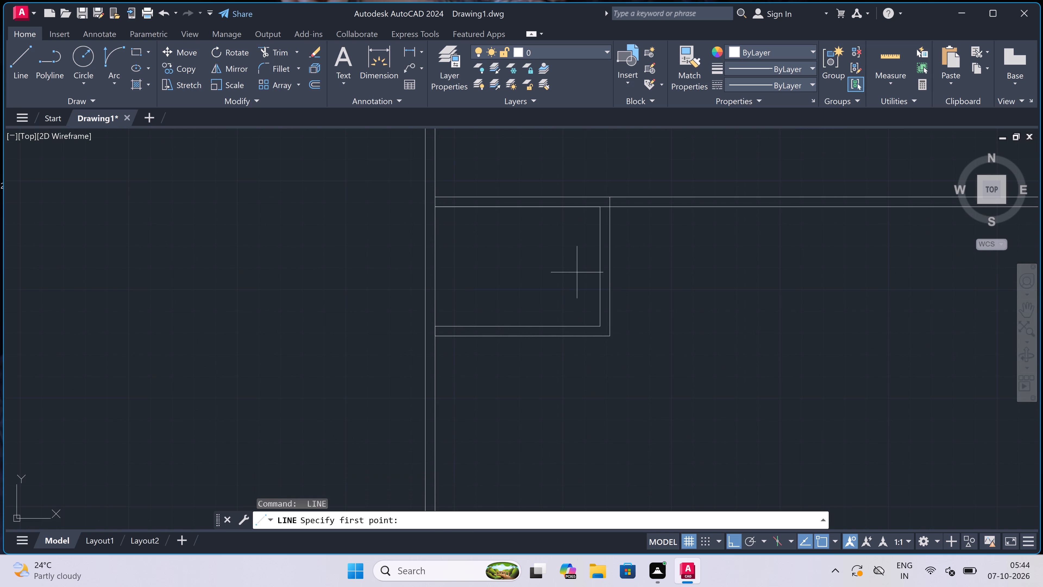
{"action": "scroll", "coordinate": [617, 298], "scroll_direction": "up", "scroll_amount": 2}
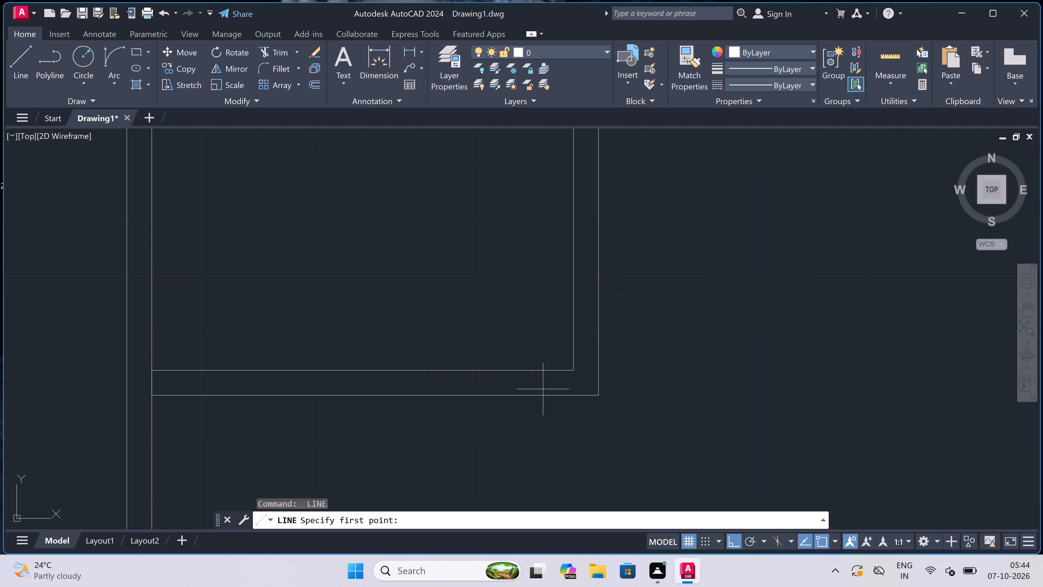
{"action": "scroll", "coordinate": [573, 366], "scroll_direction": "up", "scroll_amount": 2}
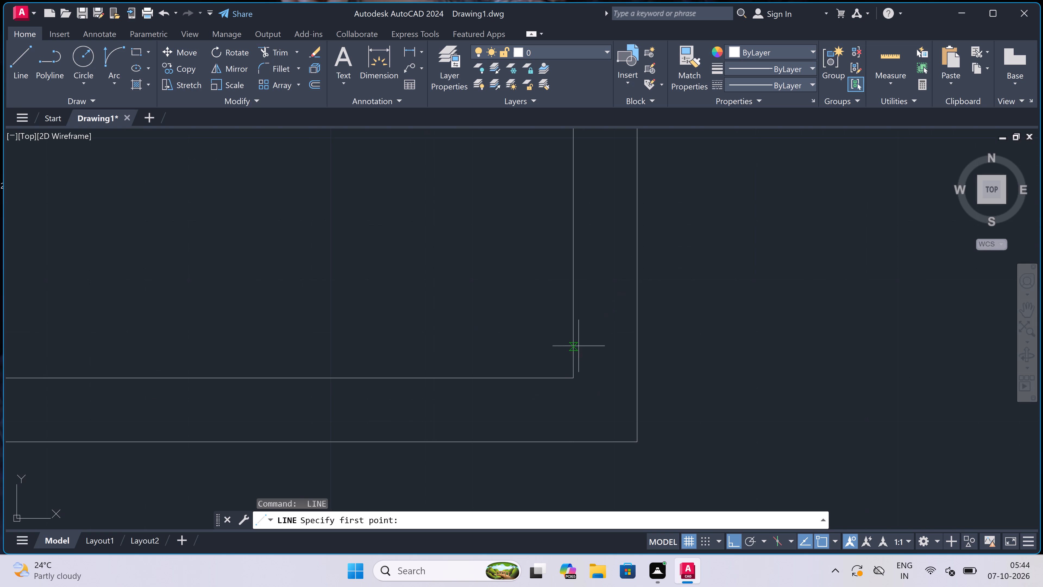
{"action": "double_click", "coordinate": [572, 323]}
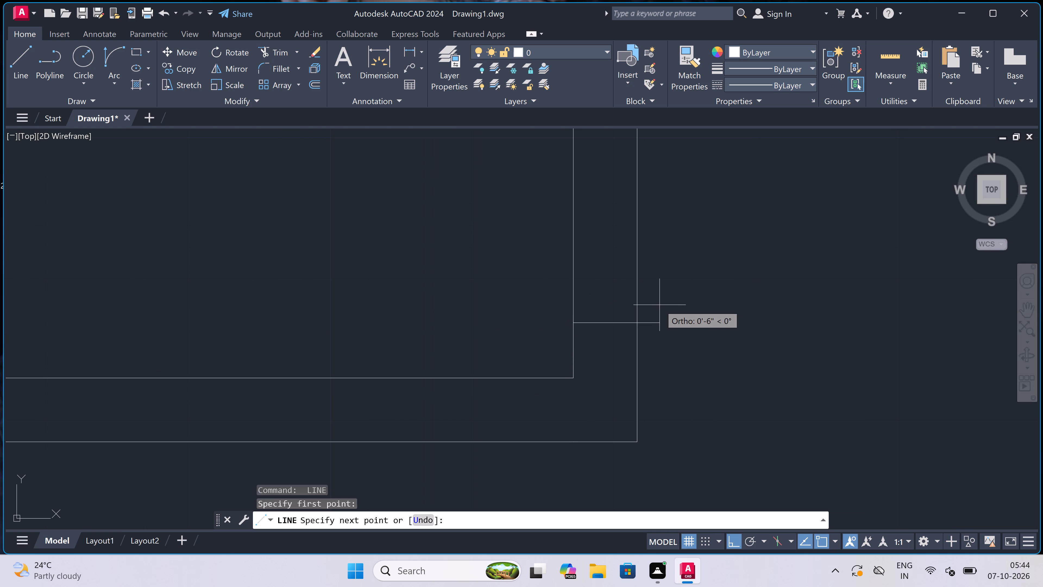
{"action": "left_click", "coordinate": [643, 317]}
{"action": "double_click", "coordinate": [613, 317]}
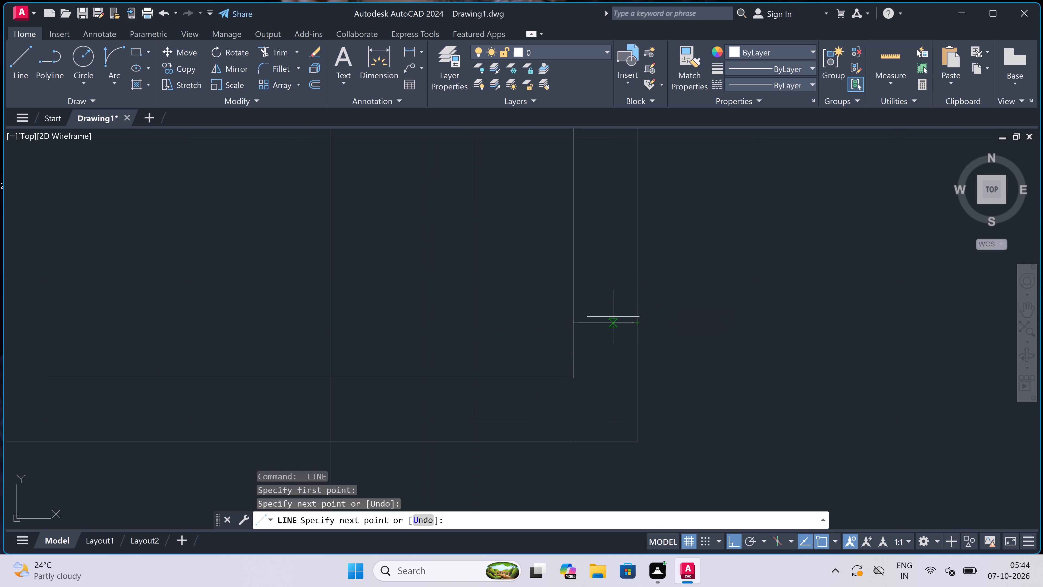
{"action": "left_click", "coordinate": [602, 323]}
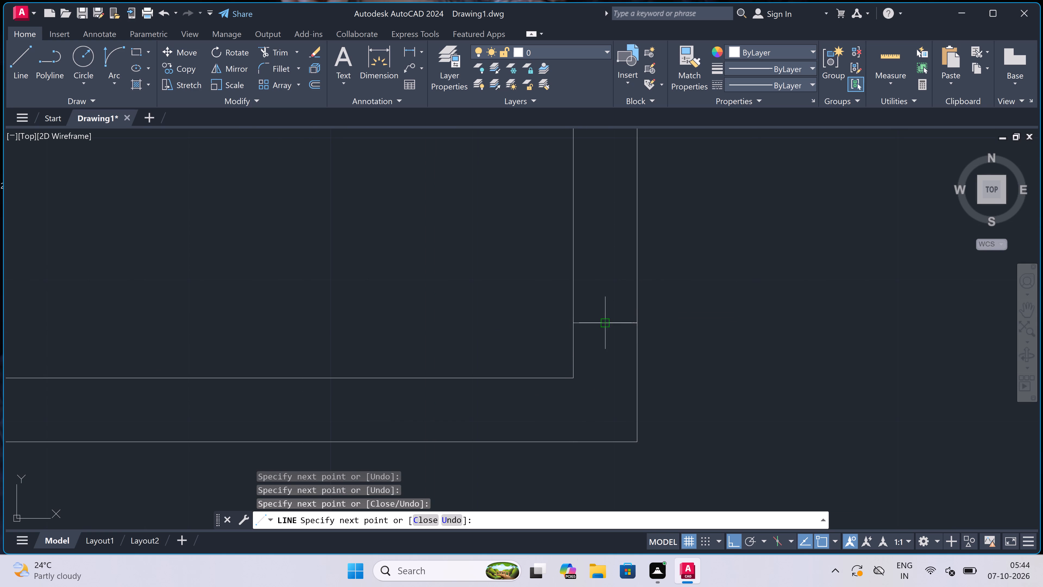
{"action": "type", "text": "2\""}
{"action": "key", "text": "space"}
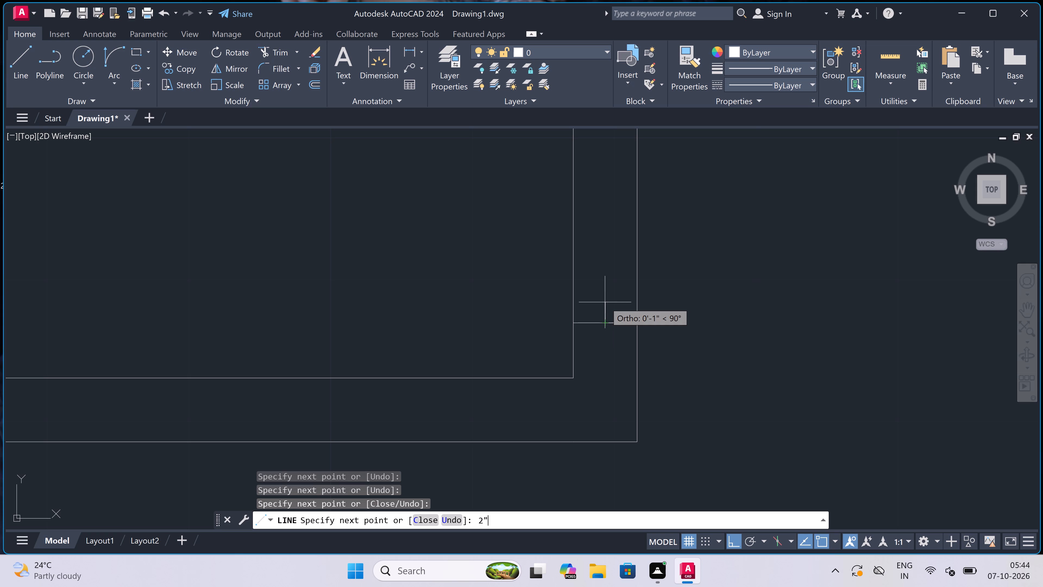
{"action": "type", "text": "2'"}
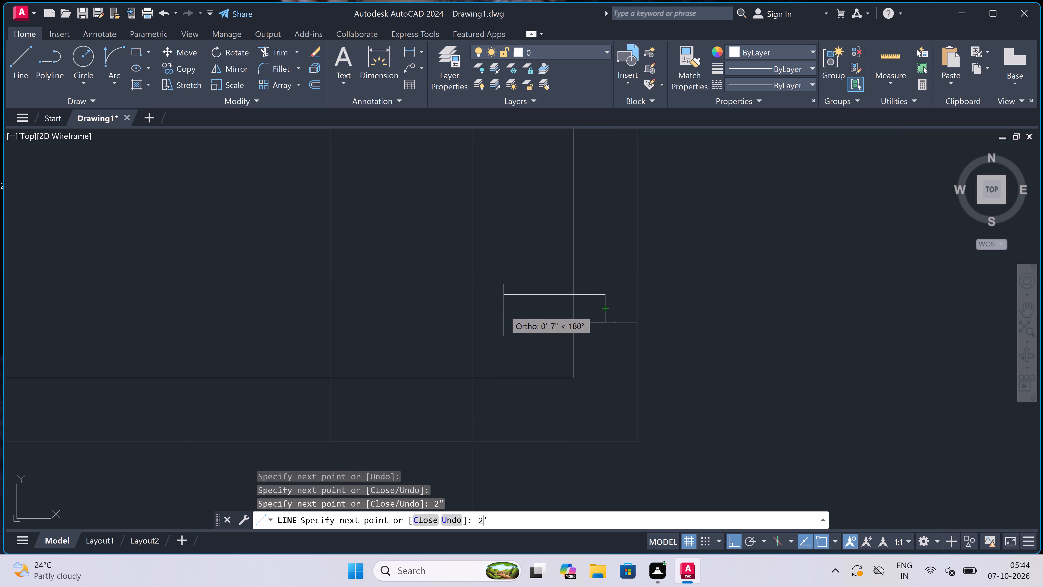
{"action": "key", "text": "space"}
{"action": "key", "text": "Escape"}
Draw the opposite jamb across the small room's east wall north of the door leaf, with a 2" stop southward from its midpoint.
{"action": "scroll", "coordinate": [506, 312], "scroll_direction": "down", "scroll_amount": 3}
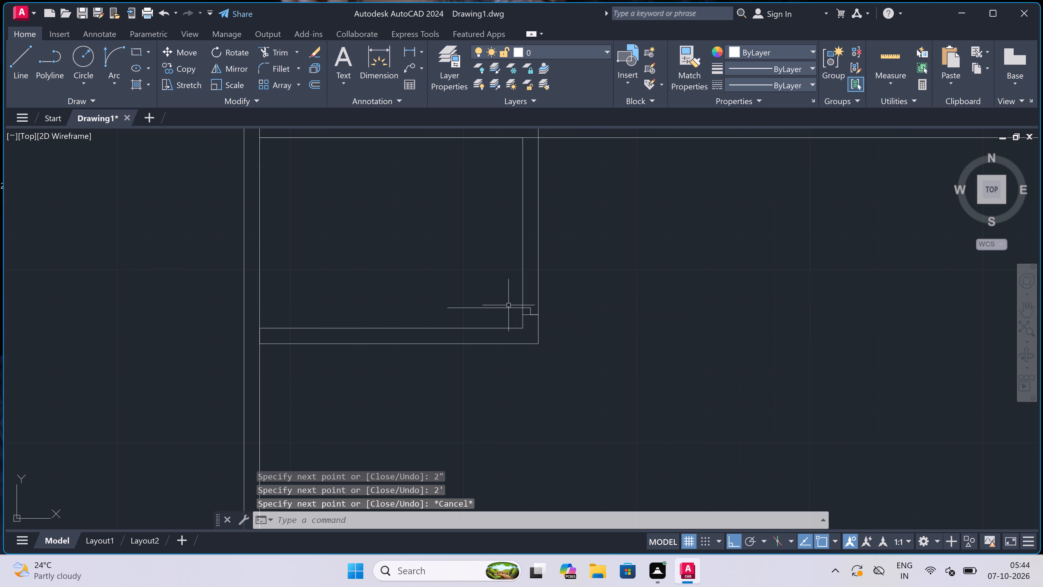
{"action": "scroll", "coordinate": [518, 214], "scroll_direction": "up", "scroll_amount": 2}
{"action": "key", "text": "space"}
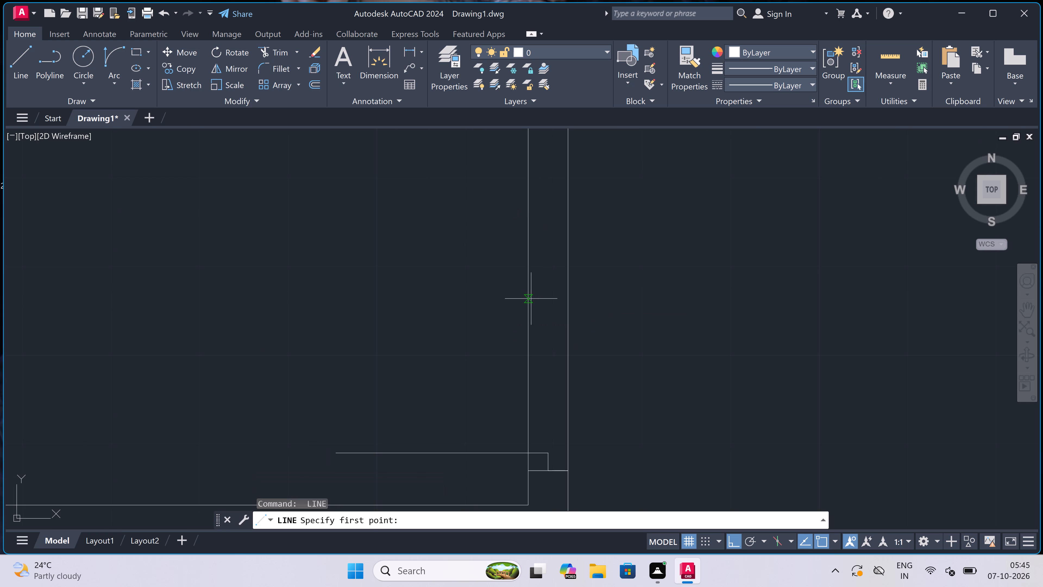
{"action": "left_click", "coordinate": [532, 295]}
{"action": "left_click", "coordinate": [568, 296]}
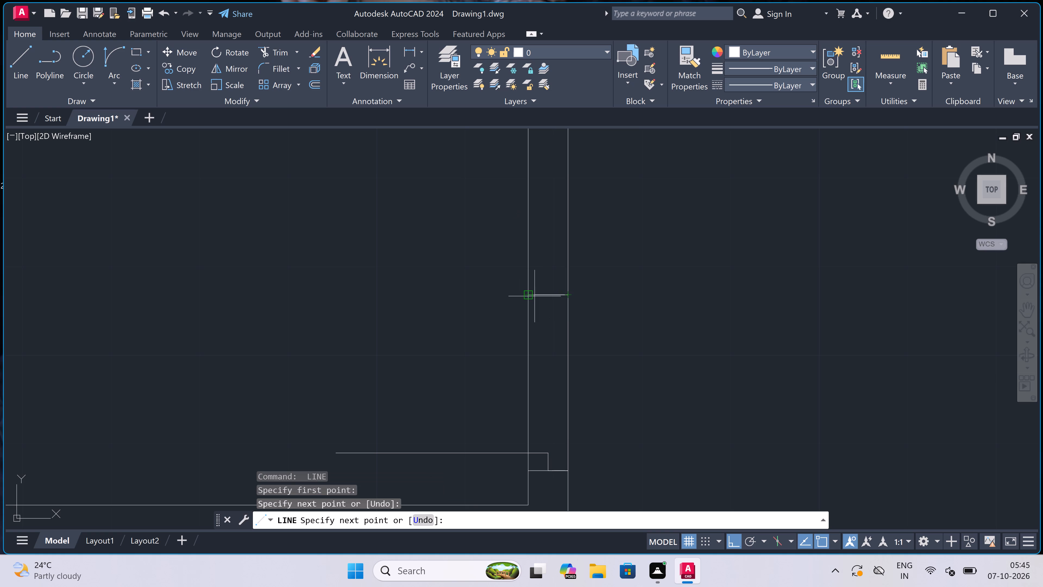
{"action": "left_click", "coordinate": [548, 295]}
{"action": "type", "text": "2\""}
{"action": "key", "text": "space"}
{"action": "key", "text": "Escape"}
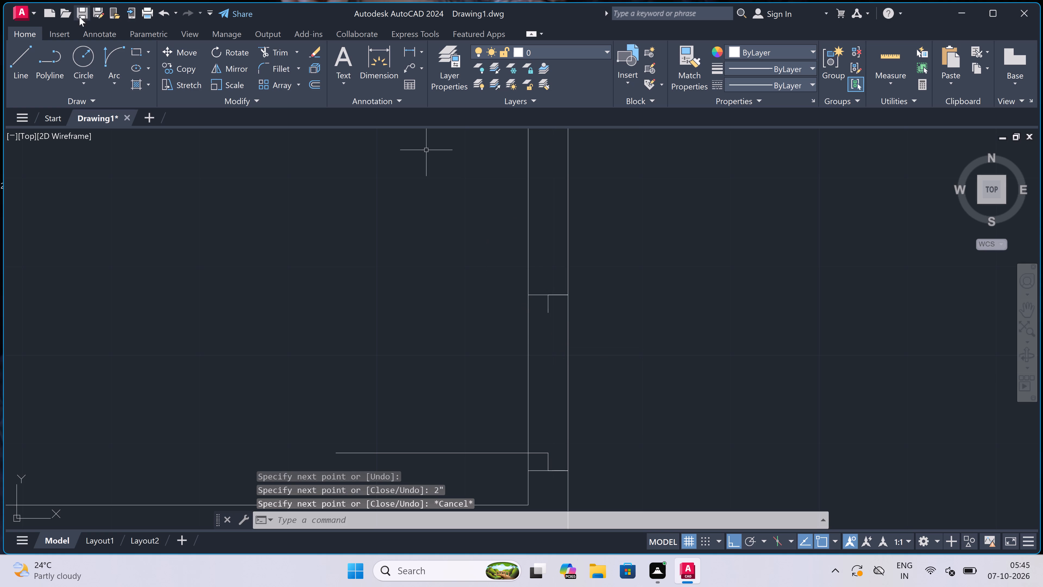
Draw the door swing as a start-end-direction arc from the leaf's west end to the end of the northern stop.
{"action": "left_click", "coordinate": [112, 52]}
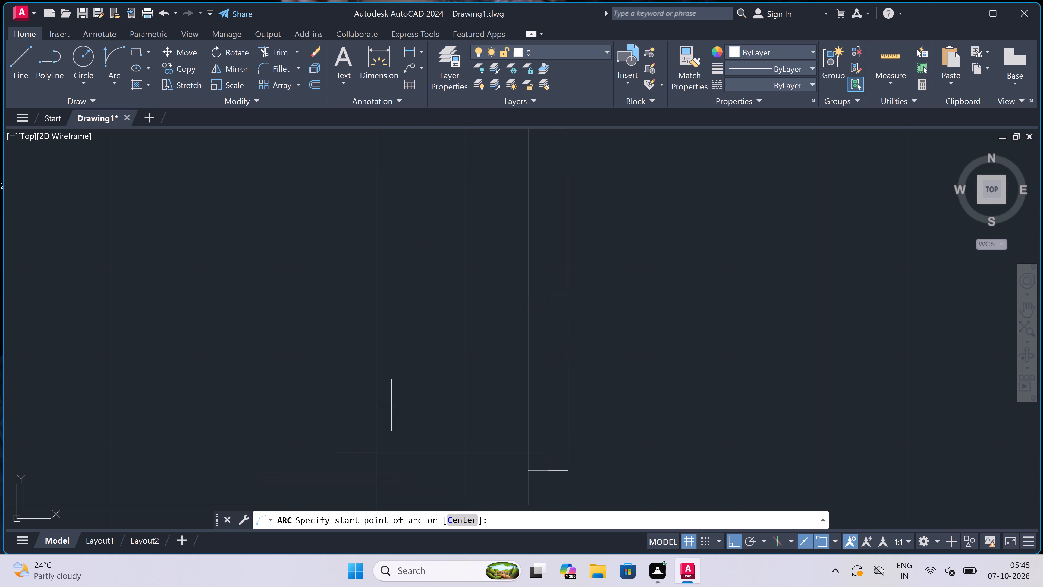
{"action": "left_click", "coordinate": [336, 447]}
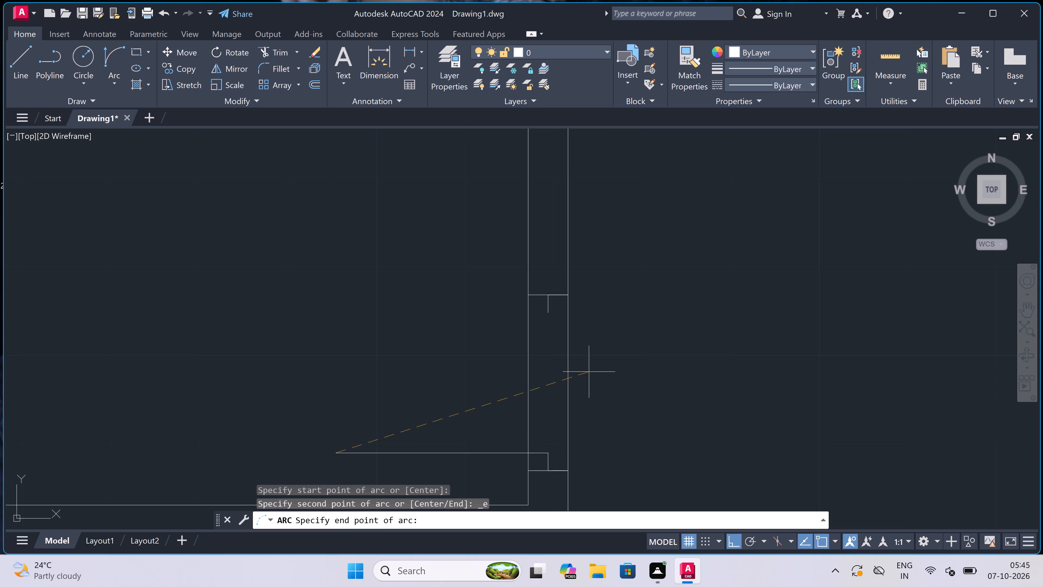
{"action": "left_click", "coordinate": [549, 313]}
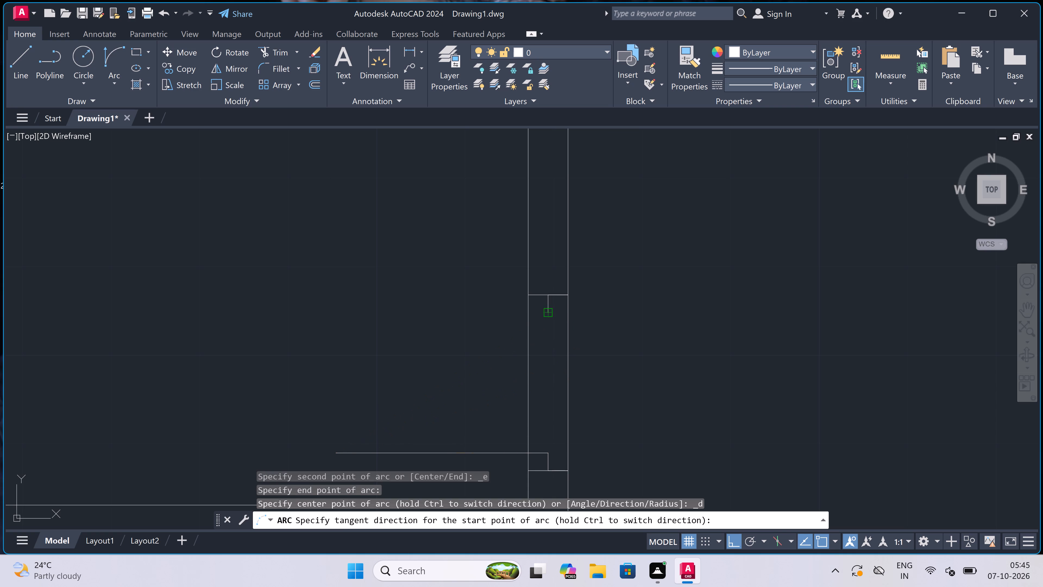
{"action": "left_click", "coordinate": [428, 239]}
Trim both lines of the small room's east wall between the two jambs to open the doorway.
{"action": "scroll", "coordinate": [428, 239], "scroll_direction": "down", "scroll_amount": 2}
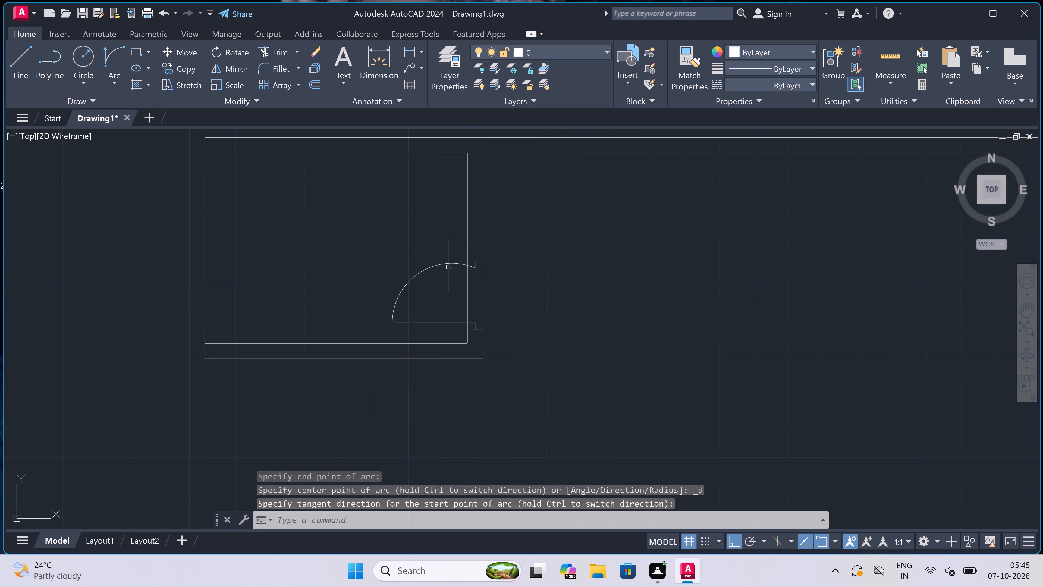
{"action": "key", "text": "t"}
{"action": "key", "text": "r"}
{"action": "key", "text": "space"}
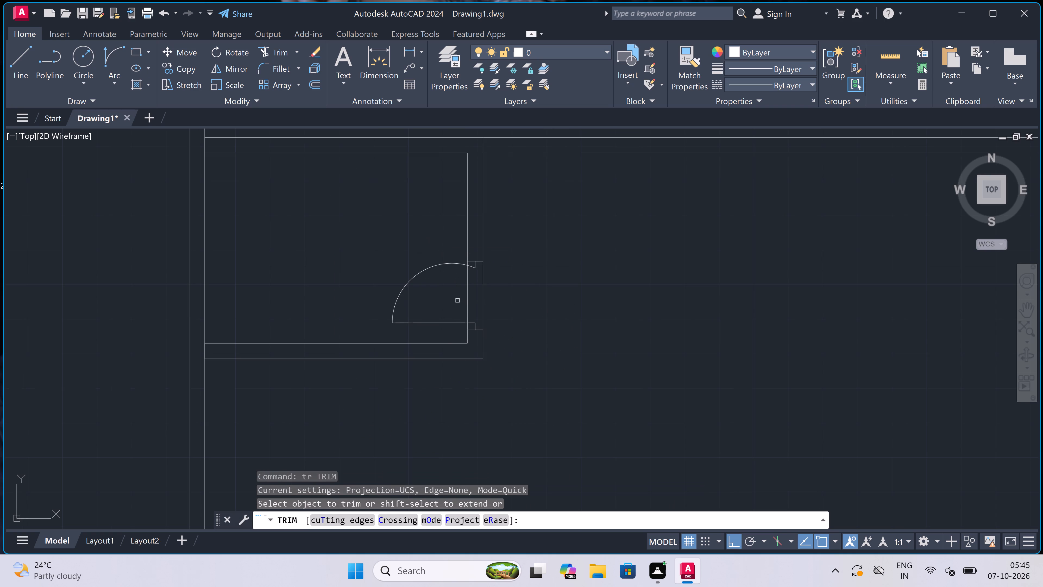
{"action": "left_click", "coordinate": [455, 300]}
{"action": "left_click", "coordinate": [545, 292]}
Trim the west exterior wall's inner line across the ends of the small room's north and south walls.
{"action": "scroll", "coordinate": [482, 301], "scroll_direction": "down", "scroll_amount": 3}
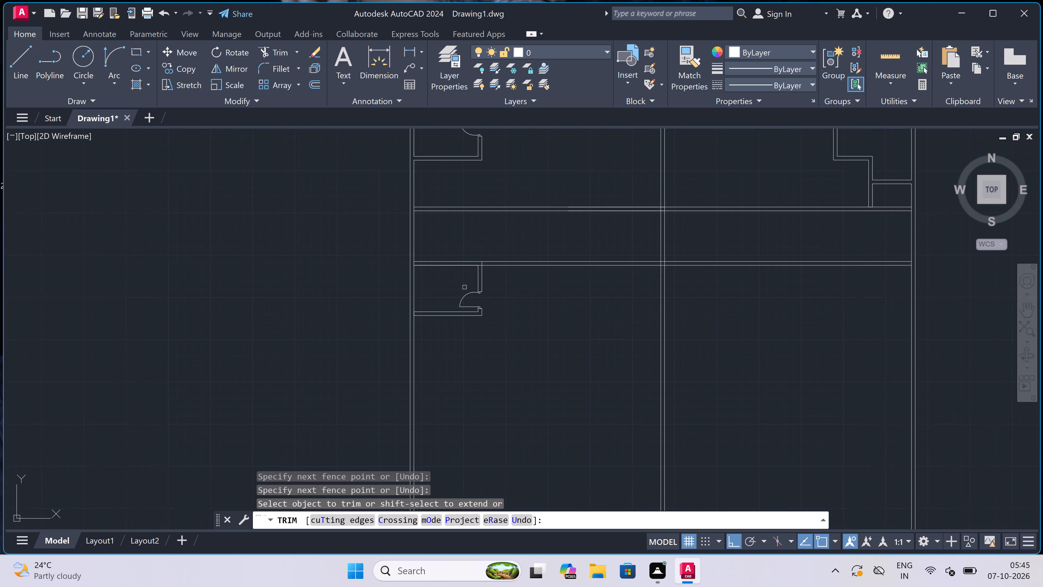
{"action": "scroll", "coordinate": [415, 266], "scroll_direction": "up", "scroll_amount": 4}
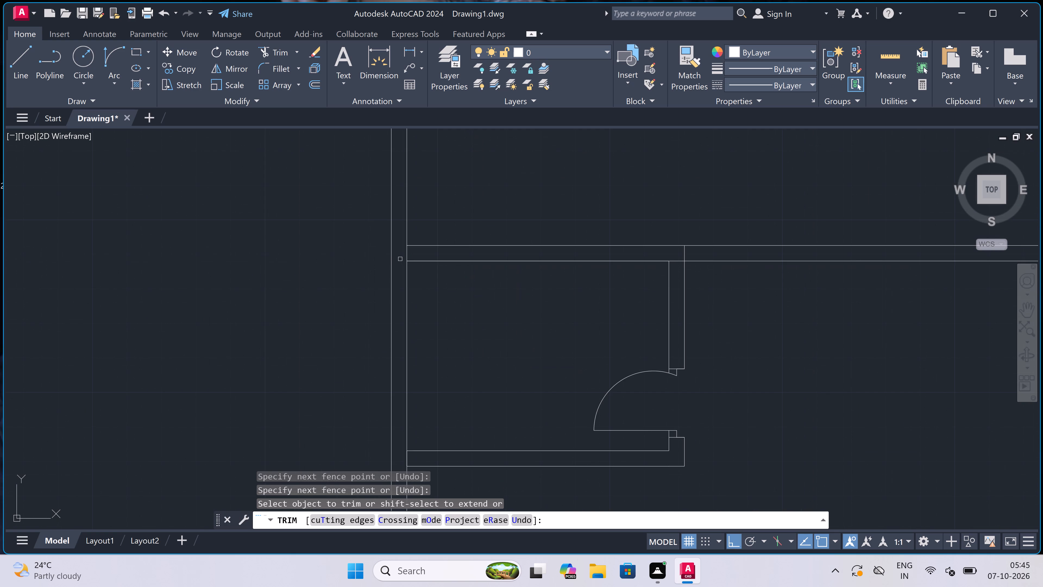
{"action": "scroll", "coordinate": [401, 257], "scroll_direction": "up", "scroll_amount": 2}
{"action": "left_click", "coordinate": [408, 240]}
{"action": "left_click", "coordinate": [472, 231]}
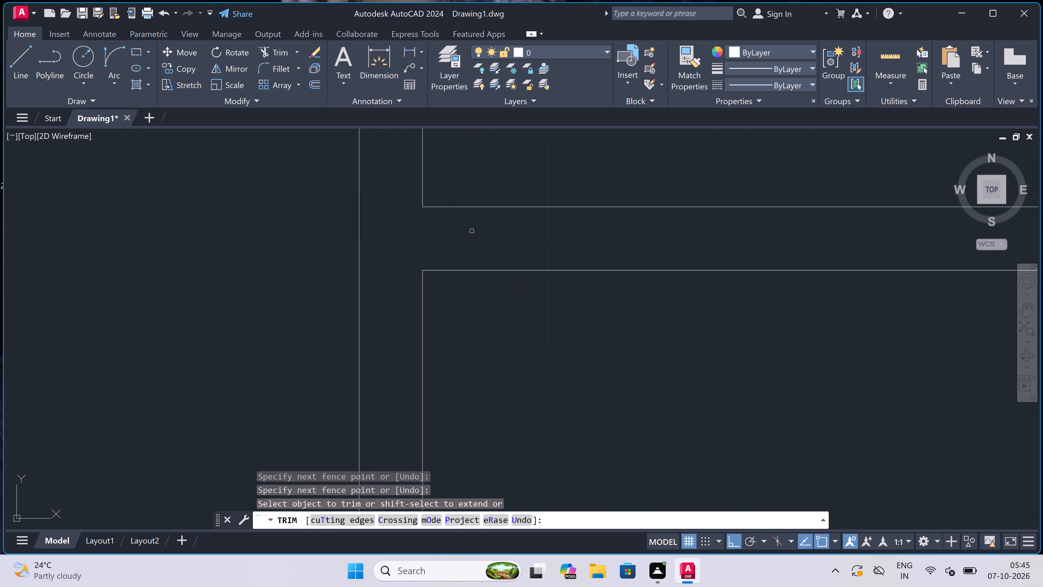
{"action": "scroll", "coordinate": [472, 231], "scroll_direction": "down", "scroll_amount": 5}
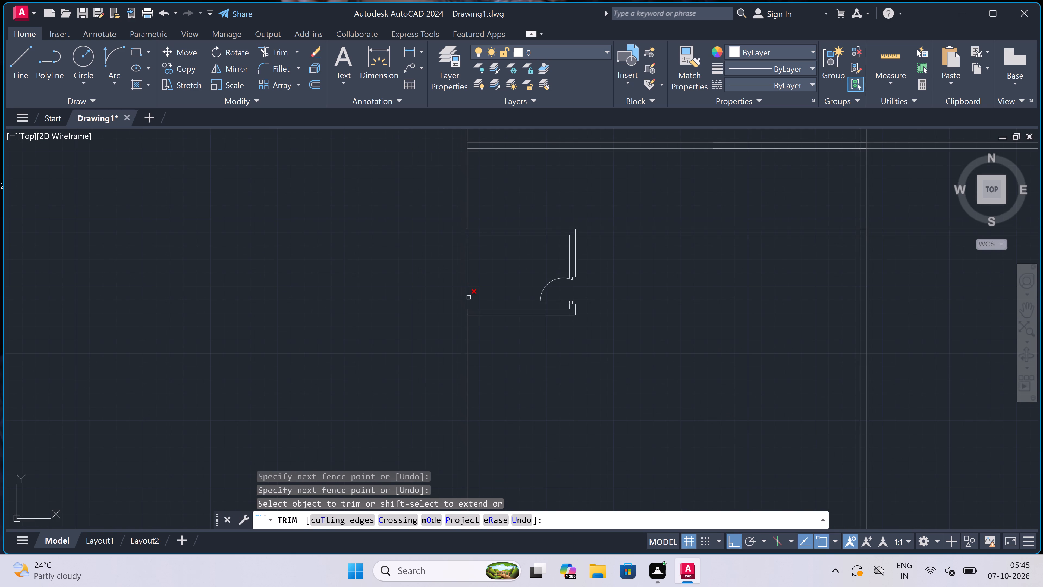
{"action": "scroll", "coordinate": [473, 313], "scroll_direction": "up", "scroll_amount": 3}
{"action": "scroll", "coordinate": [434, 310], "scroll_direction": "up", "scroll_amount": 3}
{"action": "left_click", "coordinate": [434, 310]}
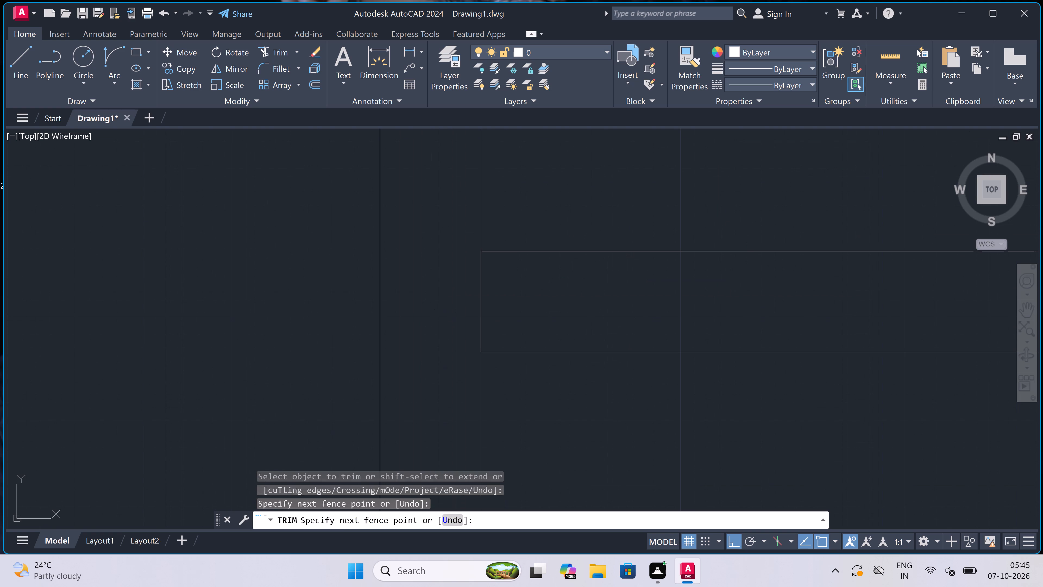
{"action": "left_click", "coordinate": [540, 302]}
Trim away both lines of the second cross wall between the small room's east wall and the central wall.
{"action": "scroll", "coordinate": [472, 299], "scroll_direction": "down", "scroll_amount": 5}
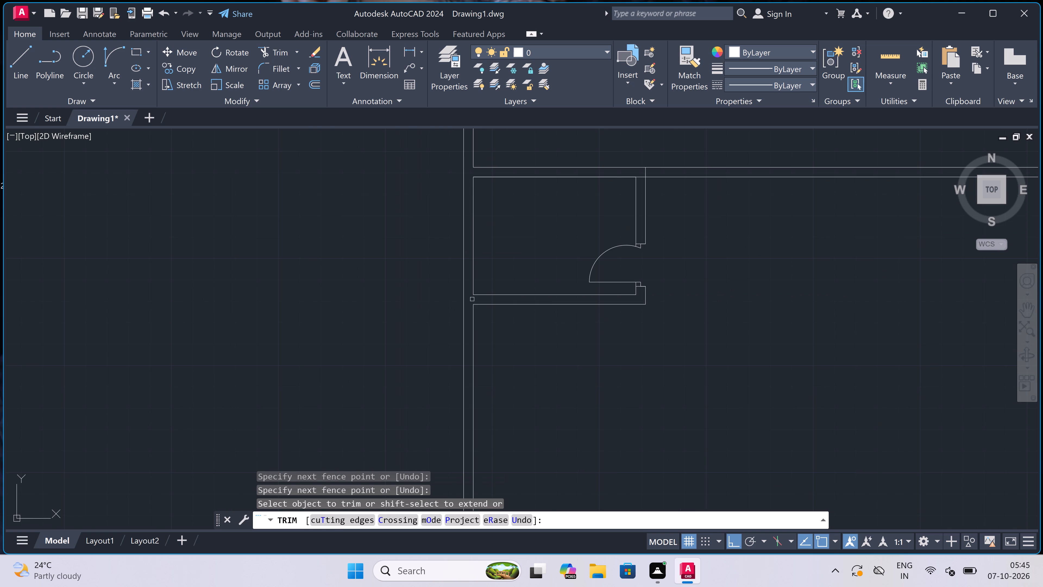
{"action": "scroll", "coordinate": [472, 299], "scroll_direction": "down", "scroll_amount": 1}
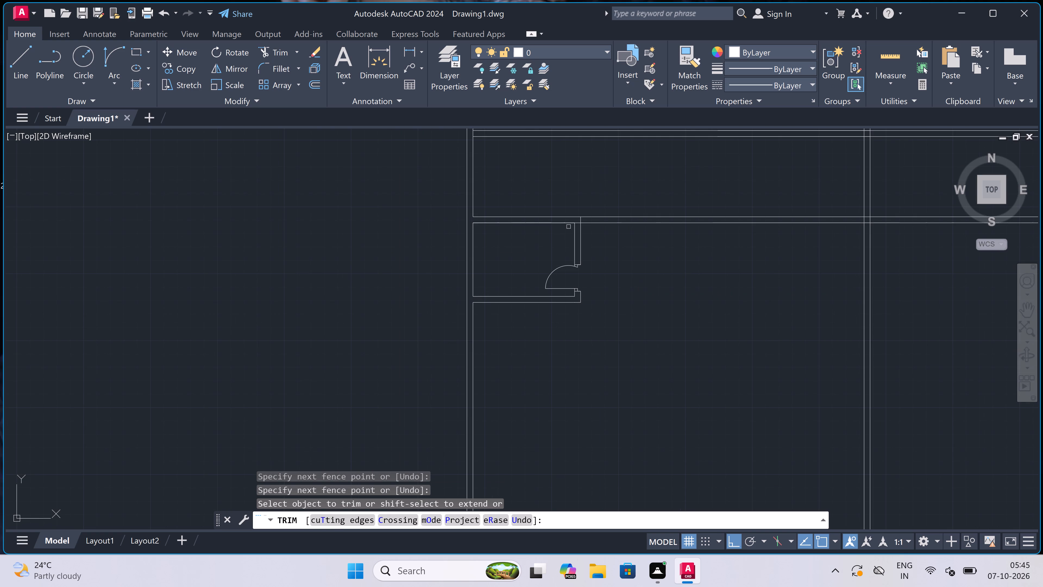
{"action": "left_click", "coordinate": [611, 206]}
{"action": "left_click", "coordinate": [623, 252]}
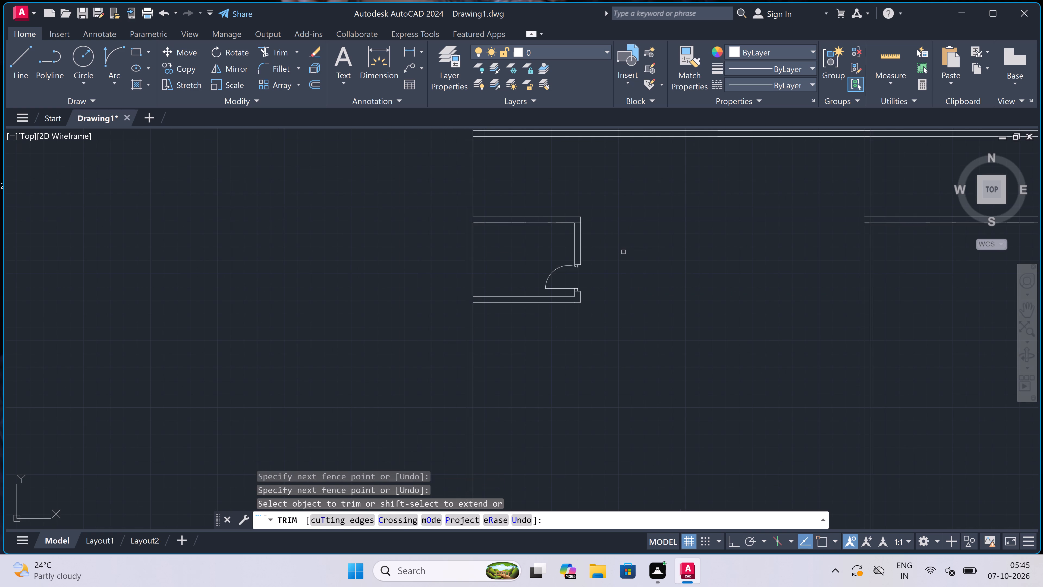
Trim the inner north wall line where it crosses the east wall at the small room's northeast corner.
{"action": "scroll", "coordinate": [566, 218], "scroll_direction": "up", "scroll_amount": 4}
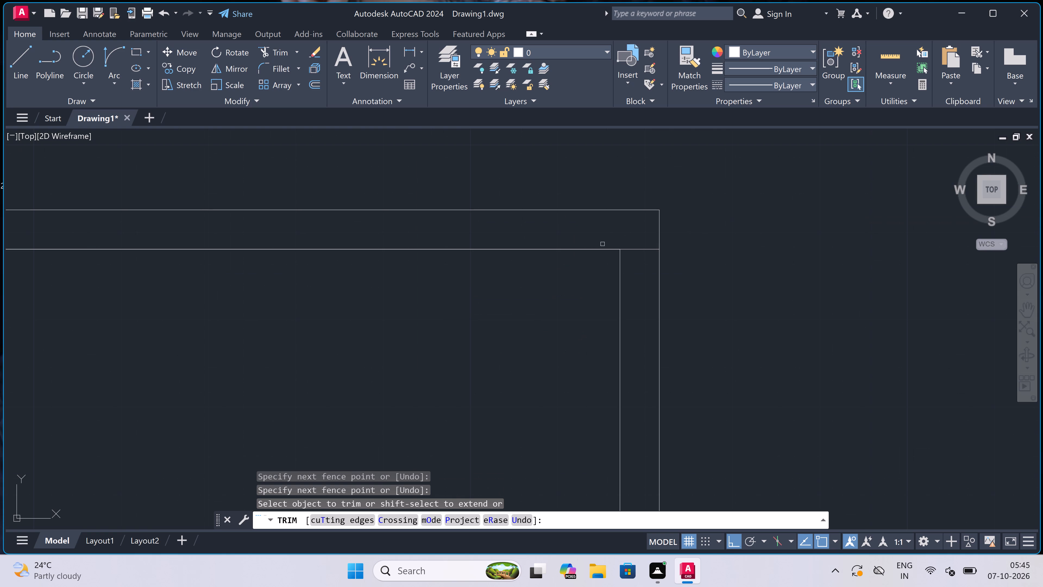
{"action": "left_click", "coordinate": [640, 238]}
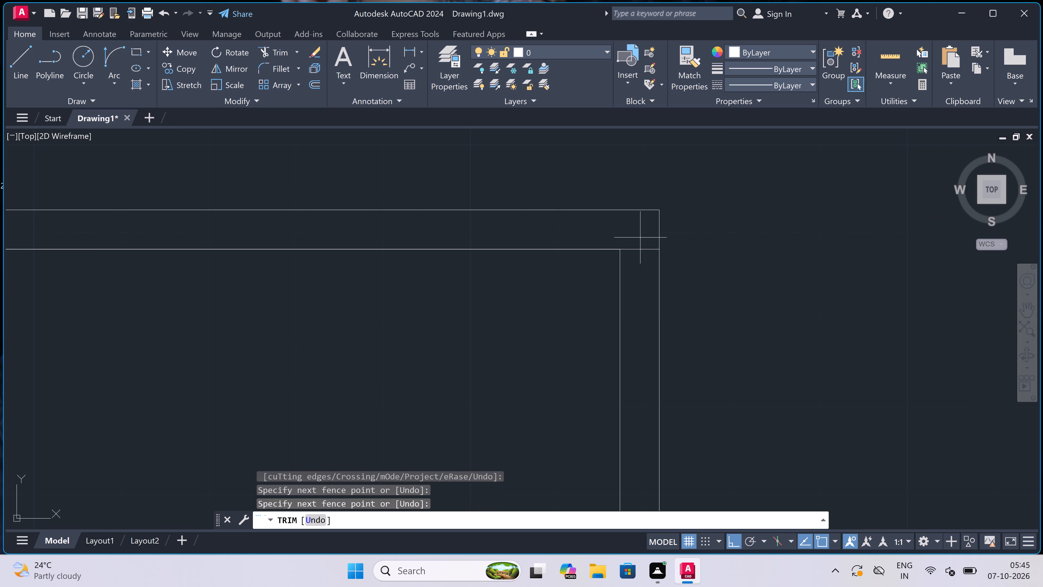
{"action": "left_click", "coordinate": [640, 299]}
Trim away both lines of the second cross wall between the central wall and the east exterior wall.
{"action": "scroll", "coordinate": [488, 236], "scroll_direction": "down", "scroll_amount": 9}
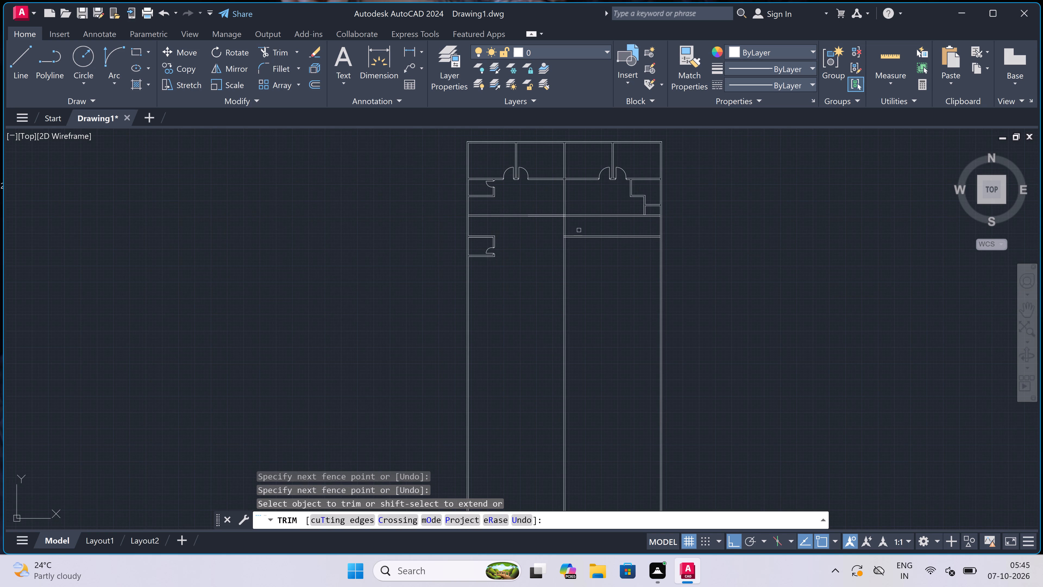
{"action": "scroll", "coordinate": [589, 226], "scroll_direction": "up", "scroll_amount": 3}
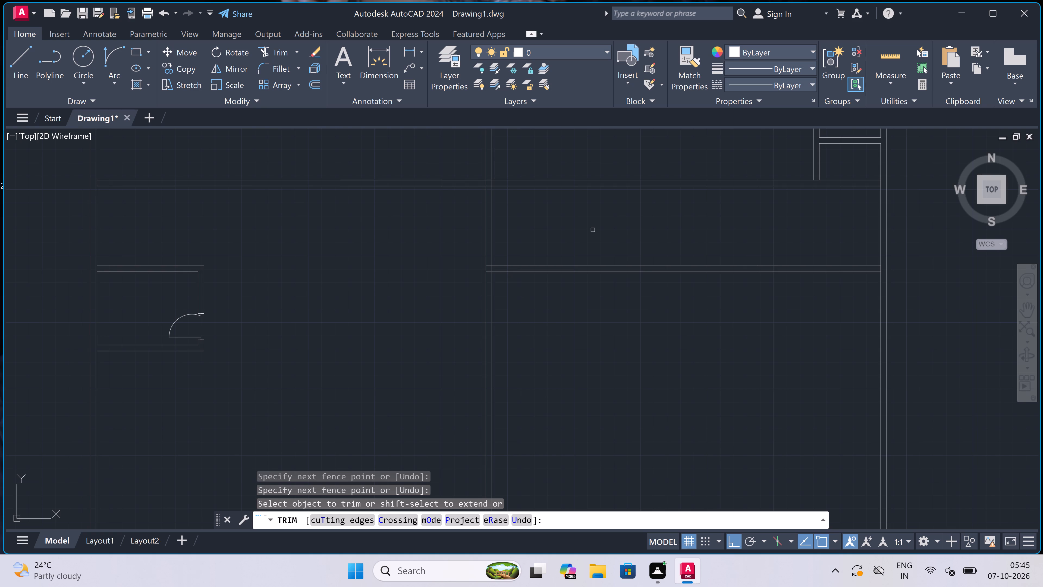
{"action": "scroll", "coordinate": [590, 230], "scroll_direction": "down", "scroll_amount": 3}
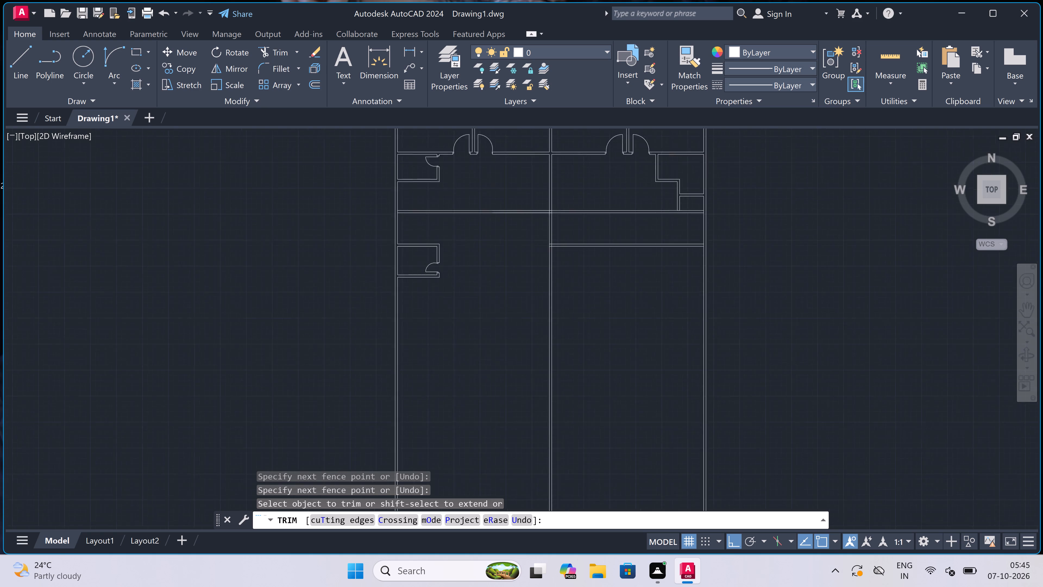
{"action": "scroll", "coordinate": [590, 230], "scroll_direction": "up", "scroll_amount": 2}
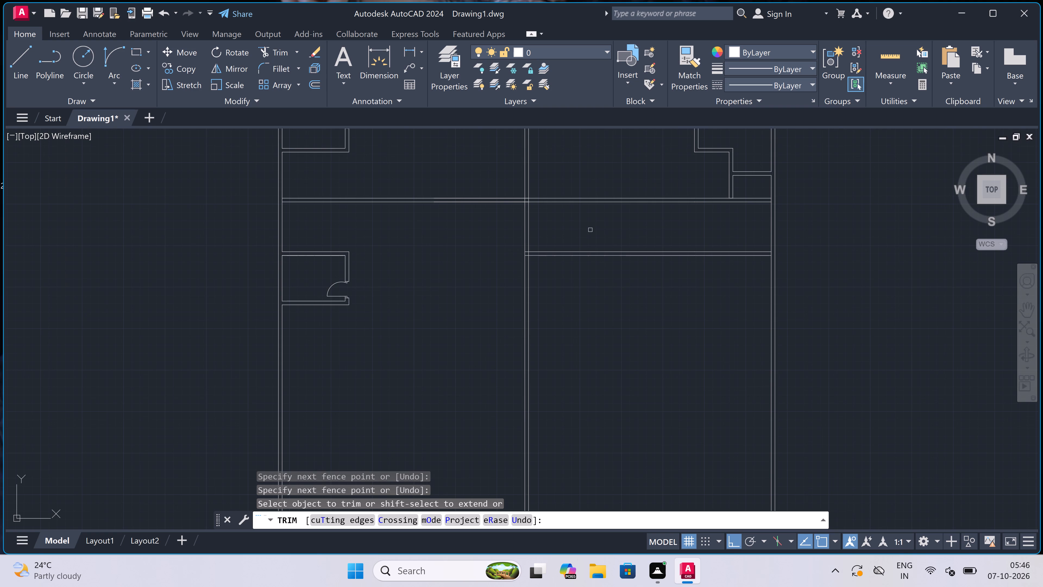
{"action": "left_click", "coordinate": [593, 231]}
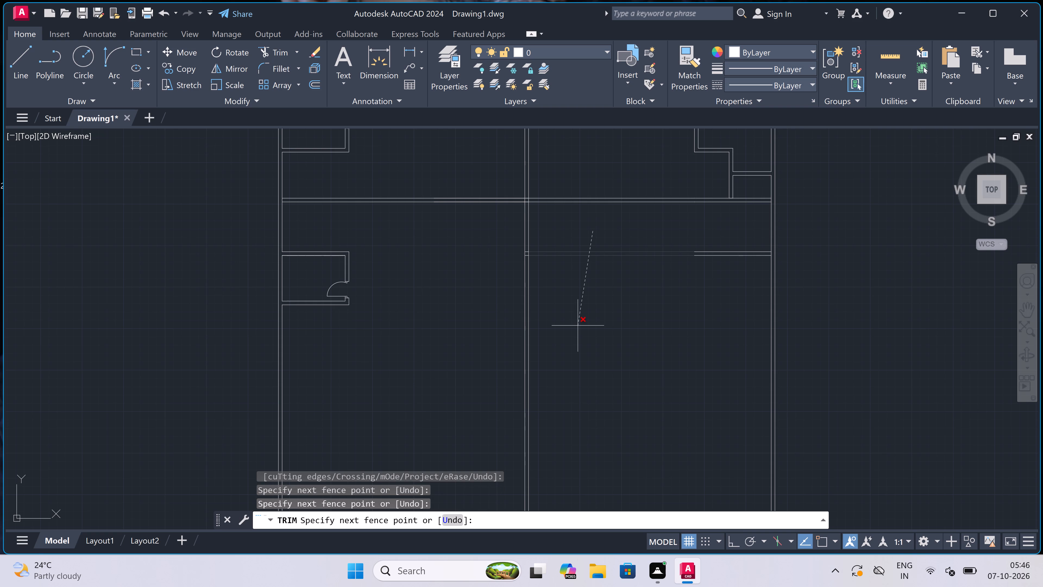
{"action": "left_click", "coordinate": [578, 326]}
{"action": "left_click", "coordinate": [707, 246]}
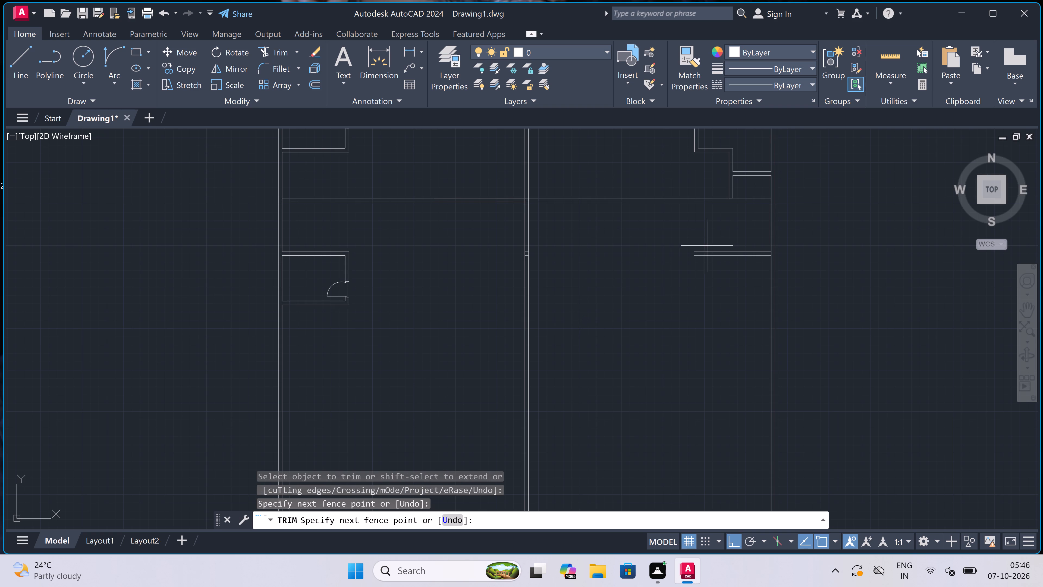
{"action": "left_click", "coordinate": [724, 279]}
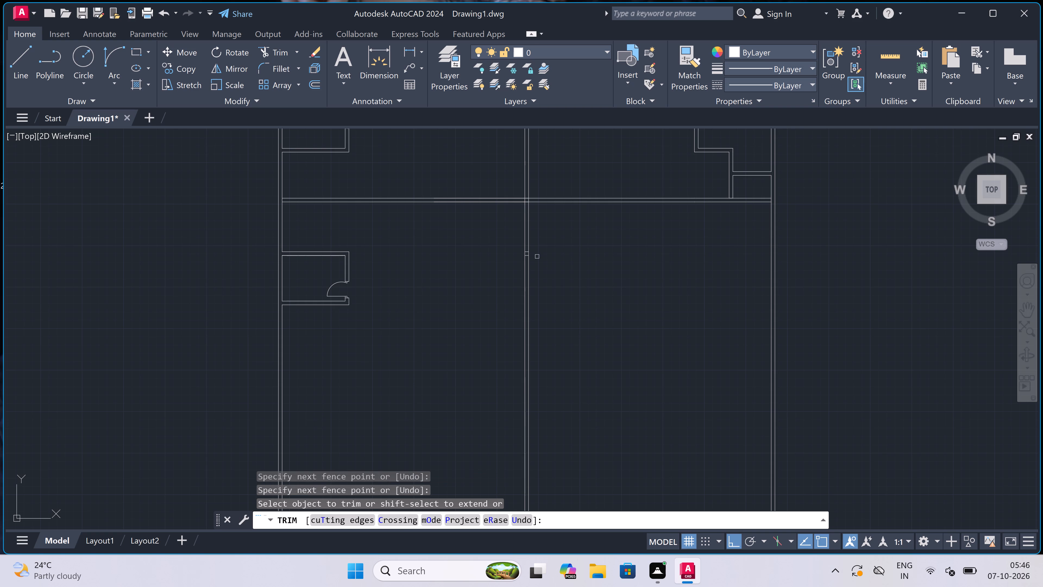
Trim the two leftover stubs of the second cross wall between the central wall's lines and end the trimming.
{"action": "scroll", "coordinate": [527, 221], "scroll_direction": "up", "scroll_amount": 4}
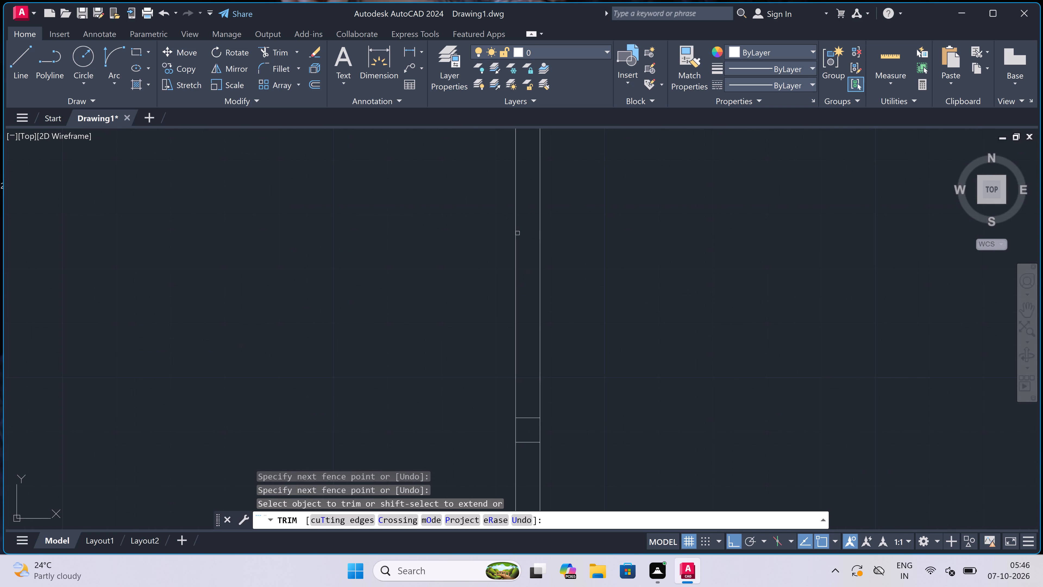
{"action": "left_click", "coordinate": [529, 451]}
{"action": "left_click_drag", "start_coordinate": [529, 408], "coordinate": [502, 395]}
{"action": "scroll", "coordinate": [502, 395], "scroll_direction": "down", "scroll_amount": 5}
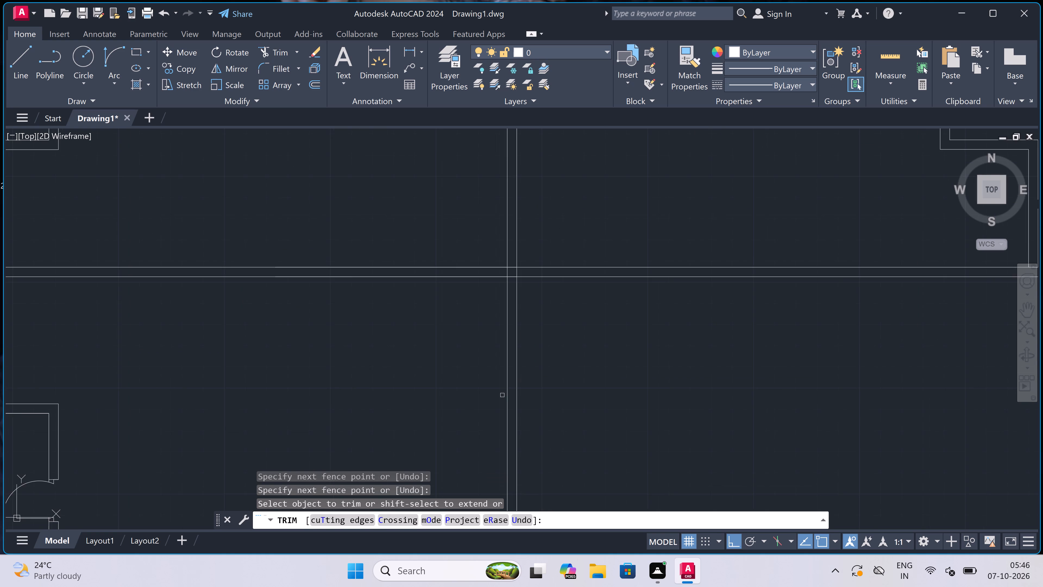
{"action": "scroll", "coordinate": [502, 395], "scroll_direction": "down", "scroll_amount": 3}
{"action": "scroll", "coordinate": [552, 390], "scroll_direction": "up", "scroll_amount": 4}
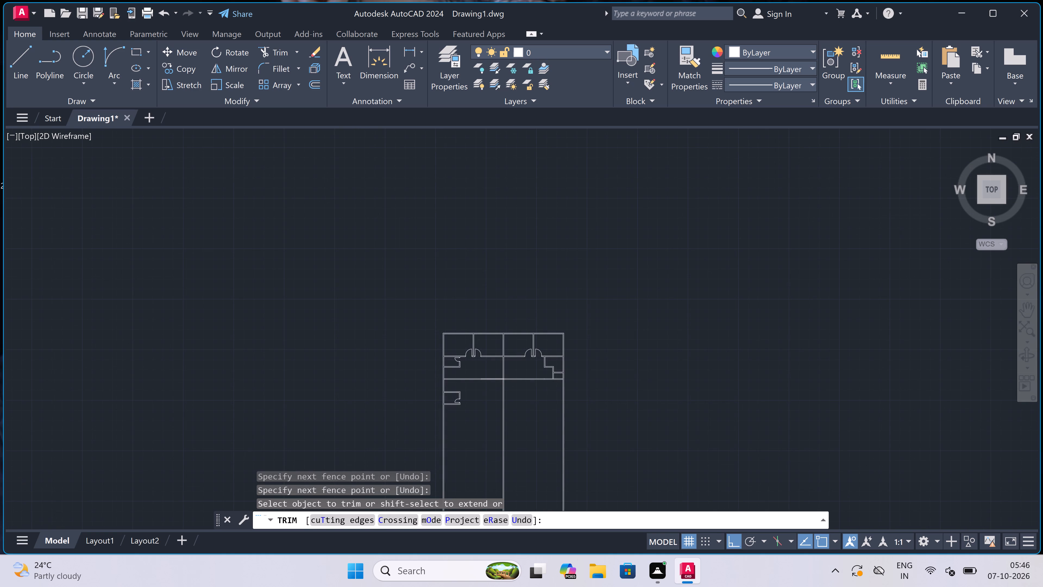
{"action": "key", "text": "Escape"}
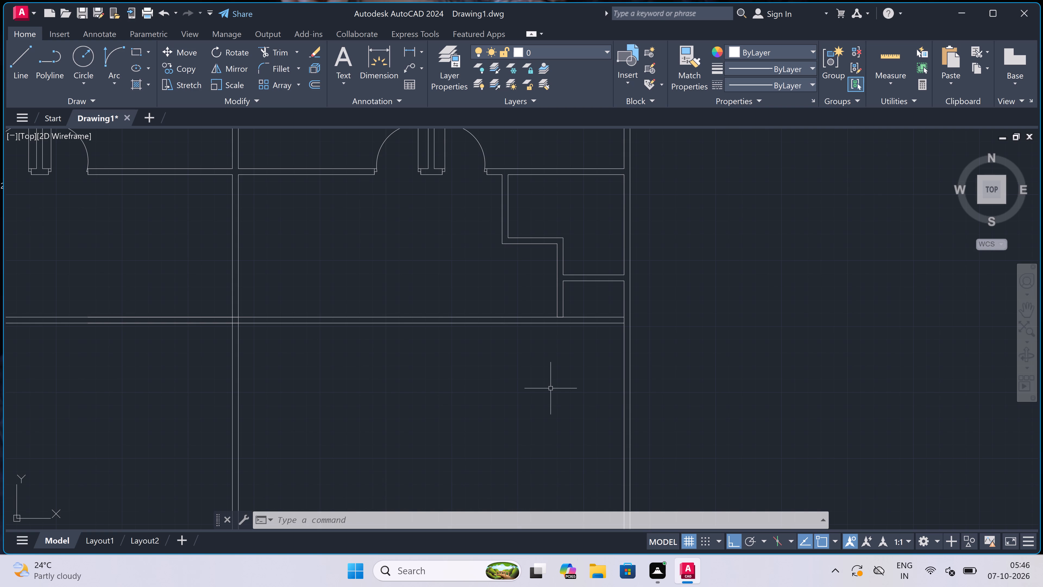
Draw a room's inner lines below the small room: 11' south along the west wall, 10' east, north level with the small room's south face.
{"action": "type", "text": "l"}
{"action": "key", "text": "space"}
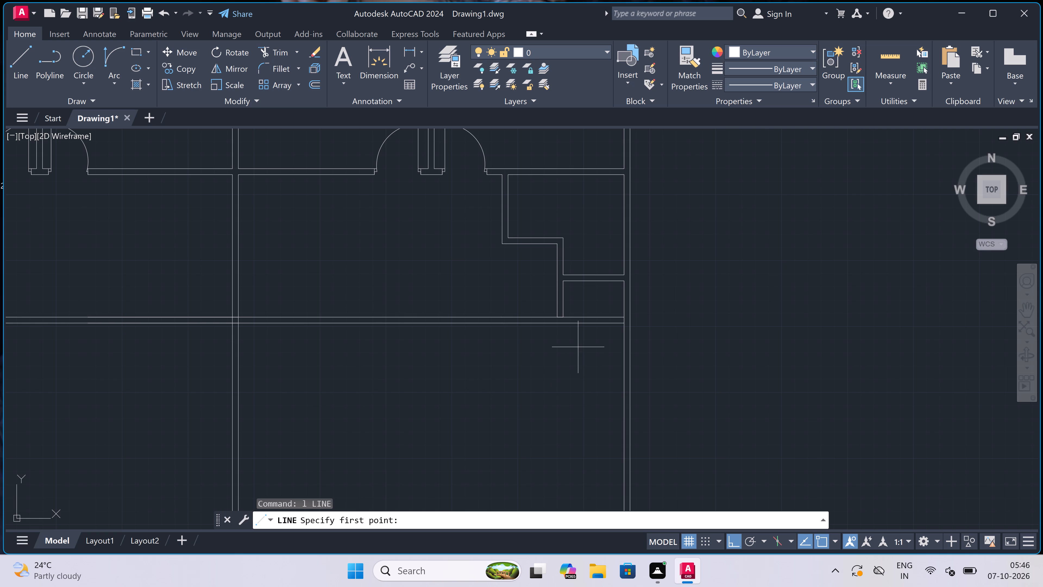
{"action": "scroll", "coordinate": [578, 347], "scroll_direction": "down", "scroll_amount": 4}
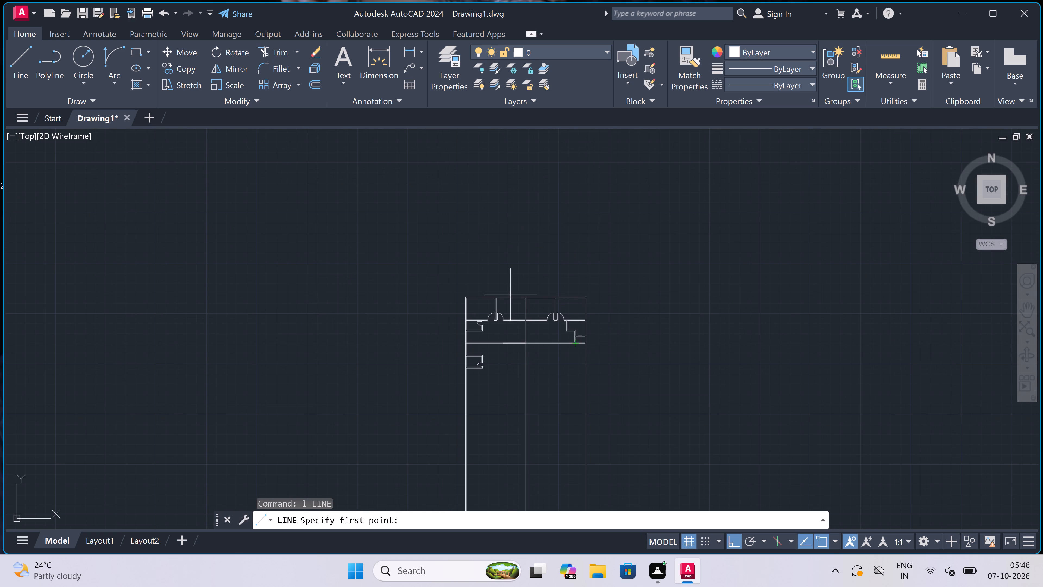
{"action": "scroll", "coordinate": [441, 382], "scroll_direction": "up", "scroll_amount": 2}
{"action": "scroll", "coordinate": [533, 370], "scroll_direction": "up", "scroll_amount": 2}
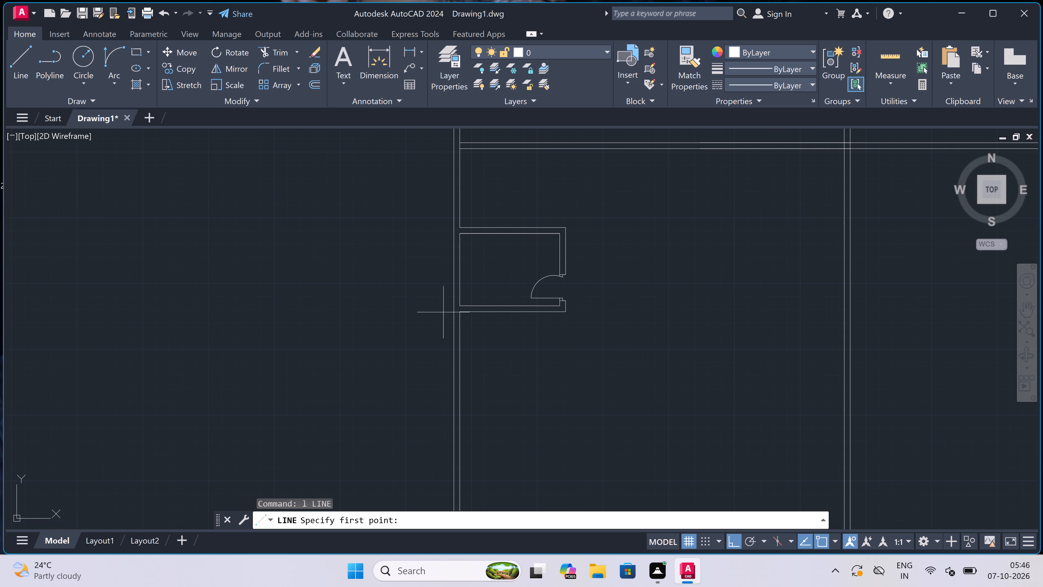
{"action": "left_click", "coordinate": [459, 315]}
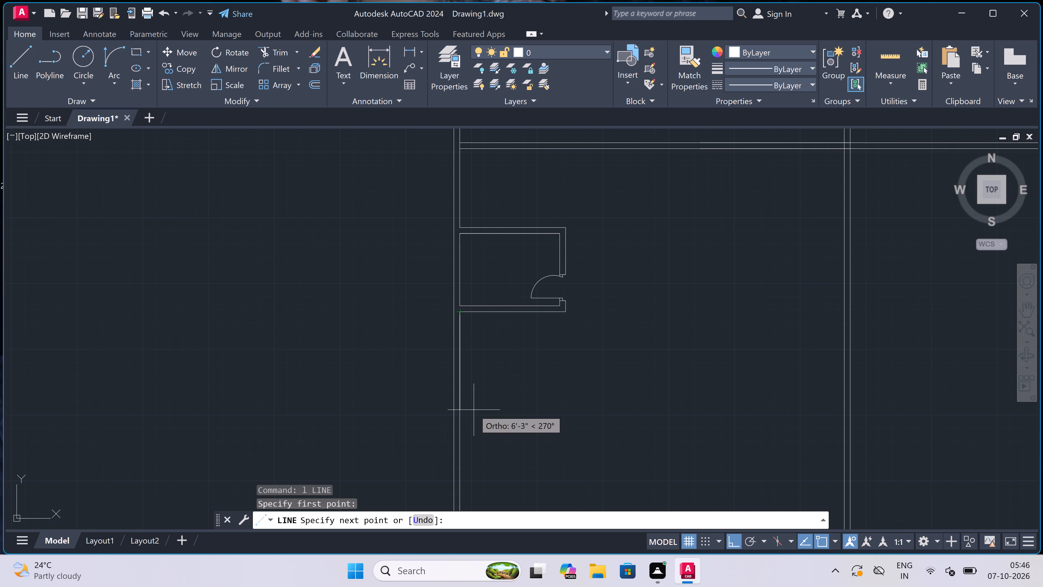
{"action": "type", "text": "11'"}
{"action": "key", "text": "space"}
{"action": "scroll", "coordinate": [474, 409], "scroll_direction": "down", "scroll_amount": 2}
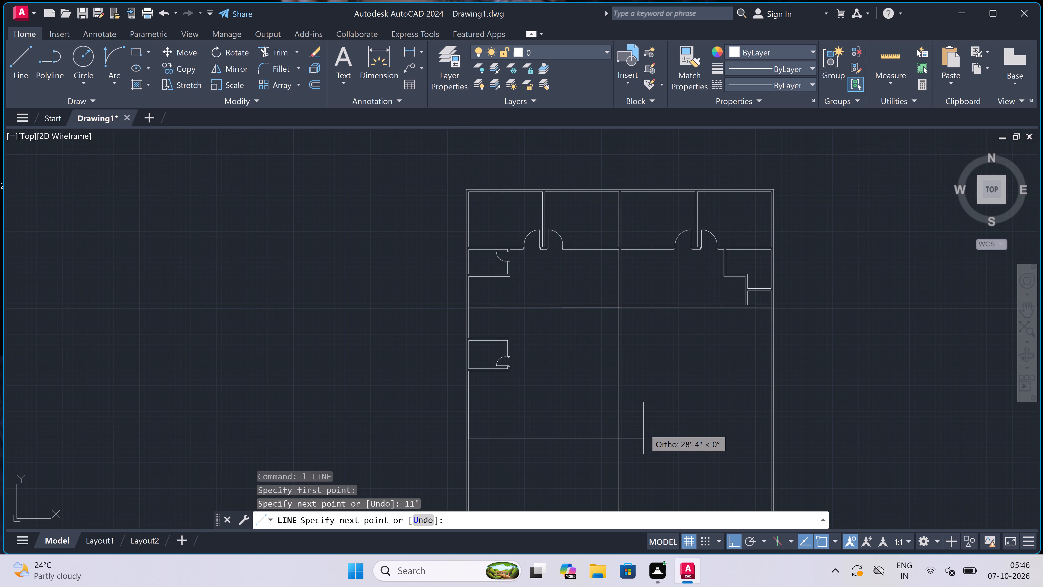
{"action": "type", "text": "1o'"}
{"action": "key", "text": "space"}
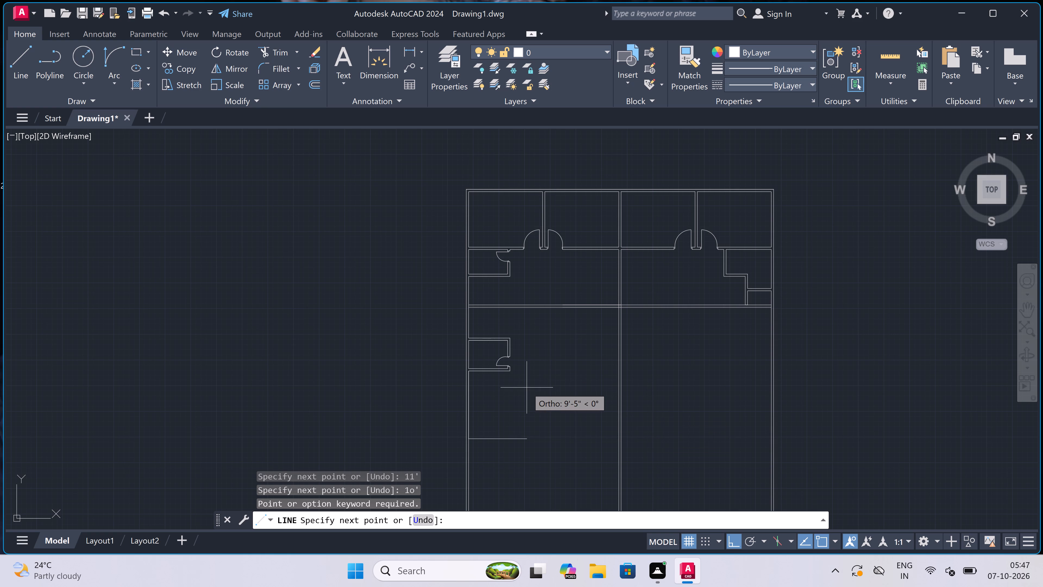
{"action": "type", "text": "10'"}
{"action": "key", "text": "space"}
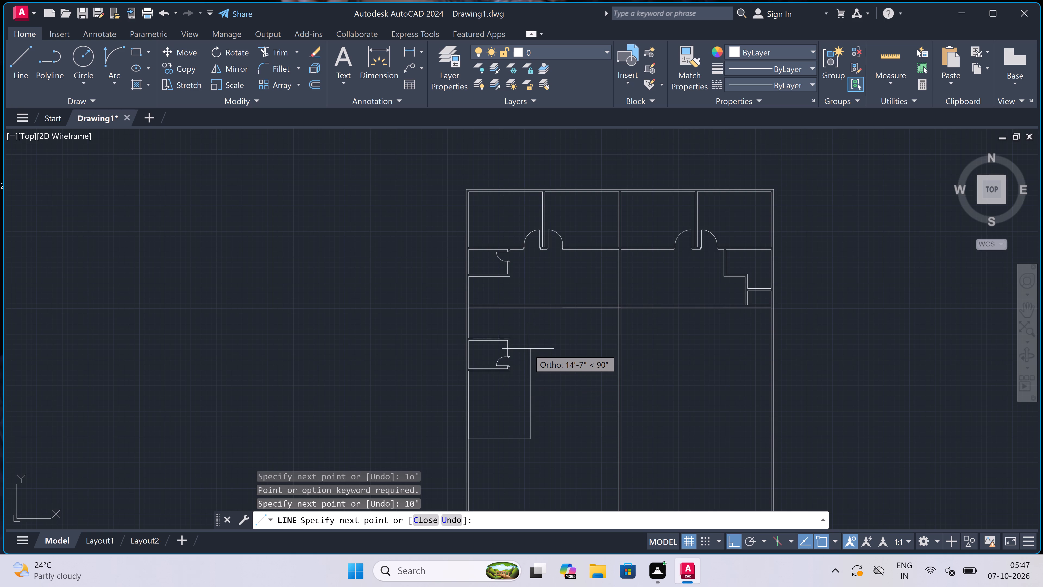
{"action": "scroll", "coordinate": [528, 348], "scroll_direction": "up", "scroll_amount": 2}
{"action": "scroll", "coordinate": [492, 414], "scroll_direction": "up", "scroll_amount": 2}
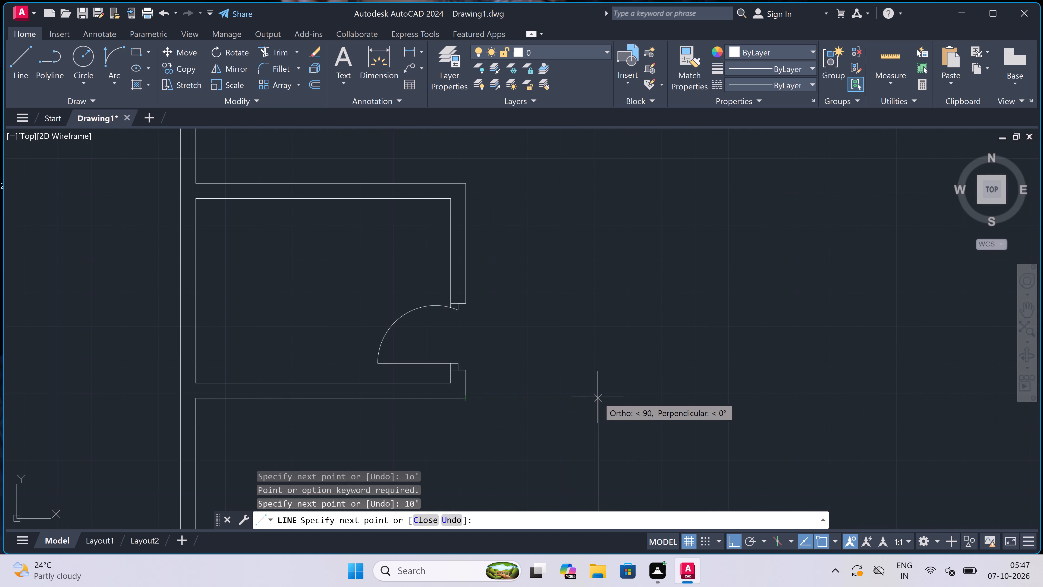
{"action": "double_click", "coordinate": [598, 396]}
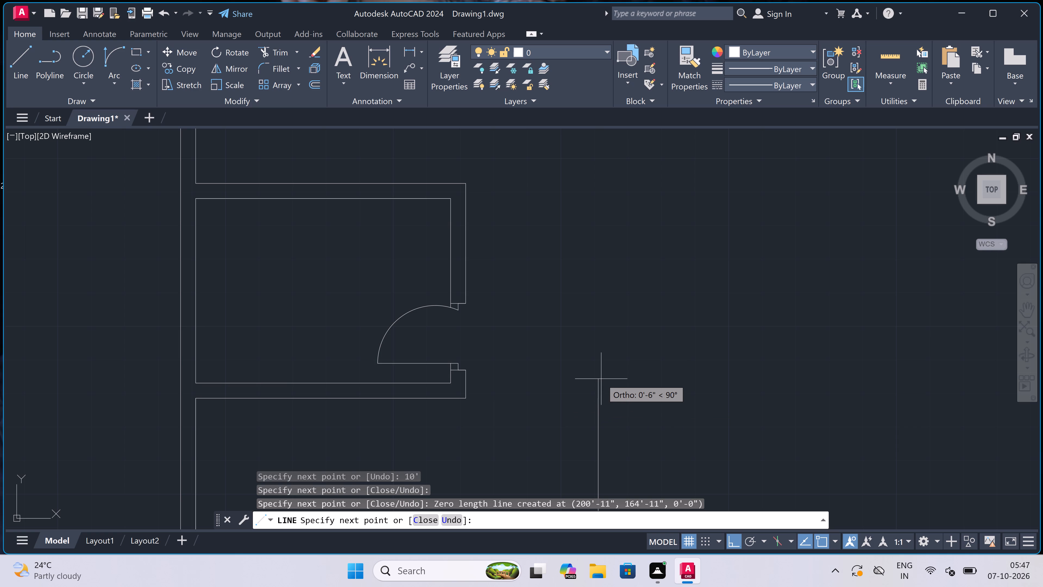
{"action": "key", "text": "Escape"}
Draw the new room's outer south wall line 4.5" below the inner one, running 4.5" past the inner east line.
{"action": "scroll", "coordinate": [601, 379], "scroll_direction": "down", "scroll_amount": 5}
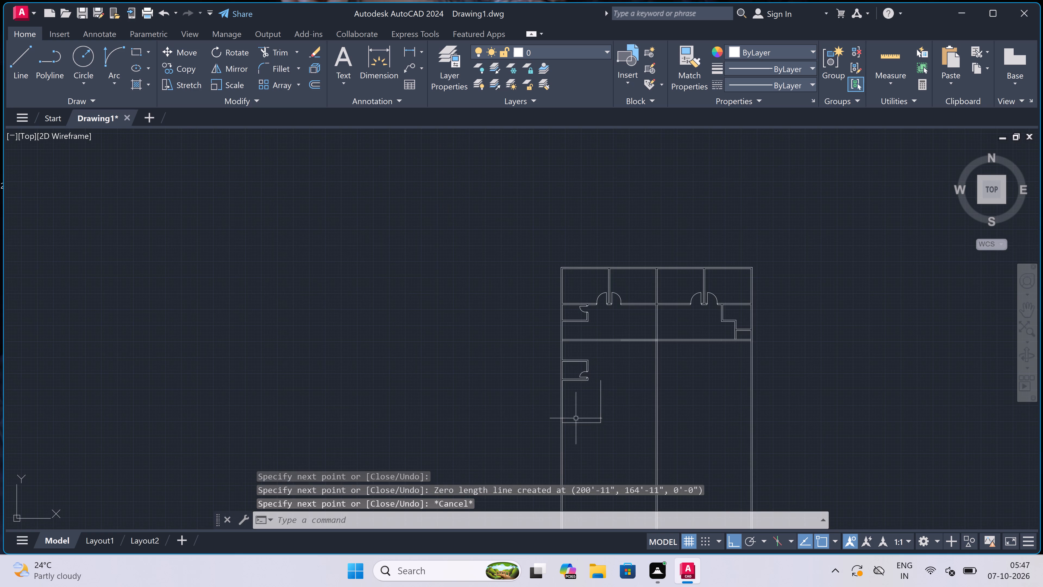
{"action": "scroll", "coordinate": [562, 427], "scroll_direction": "up", "scroll_amount": 3}
{"action": "key", "text": "space"}
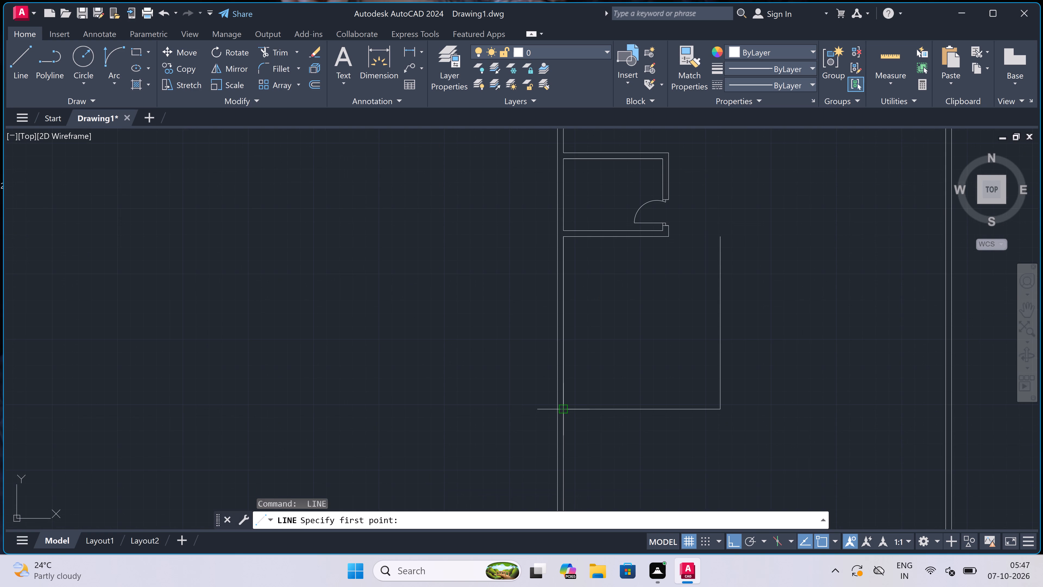
{"action": "left_click", "coordinate": [564, 407]}
{"action": "type", "text": "4.5\""}
{"action": "key", "text": "space"}
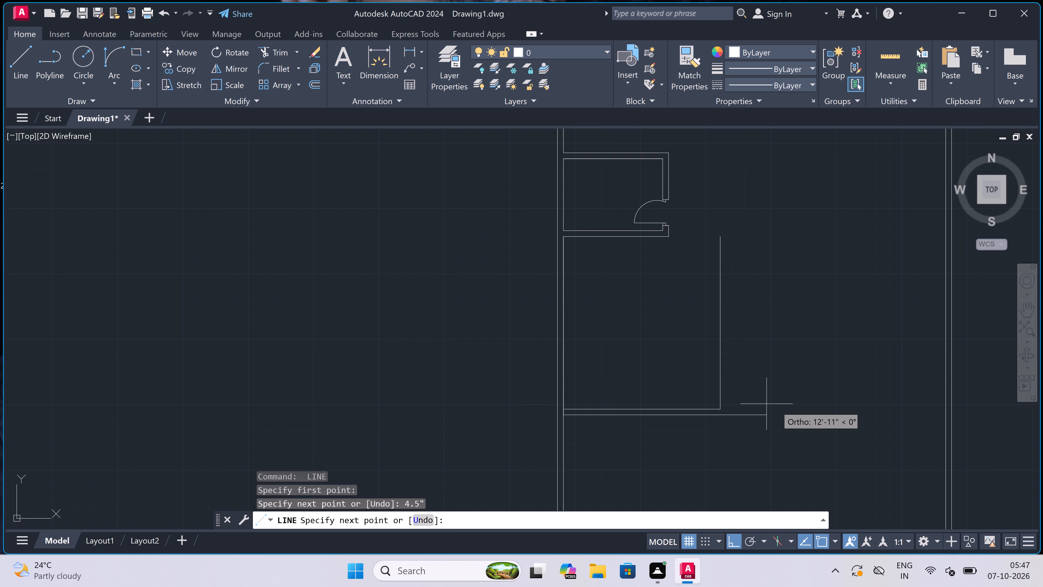
{"action": "scroll", "coordinate": [738, 412], "scroll_direction": "up", "scroll_amount": 3}
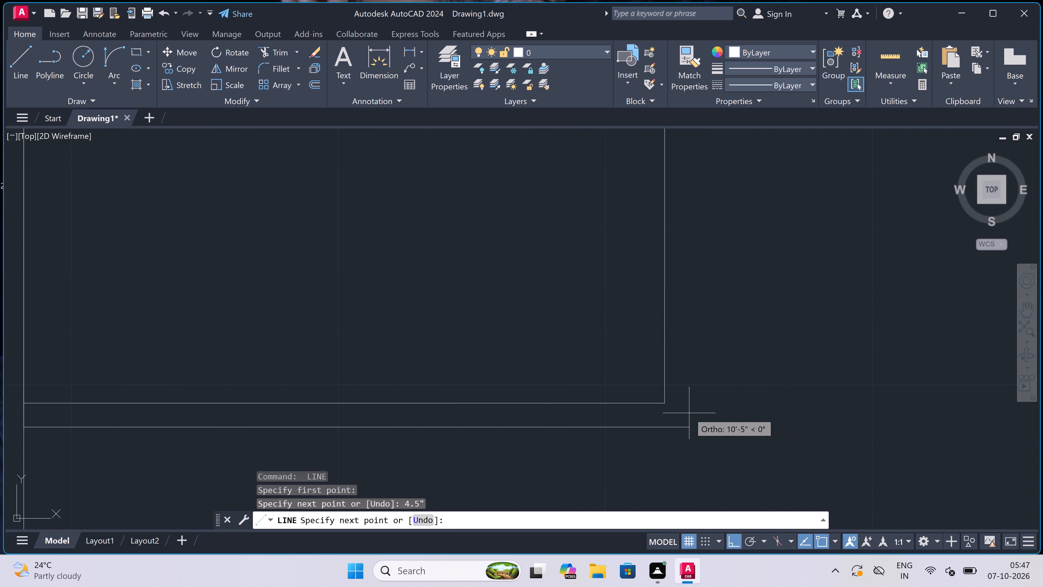
{"action": "left_click", "coordinate": [666, 426]}
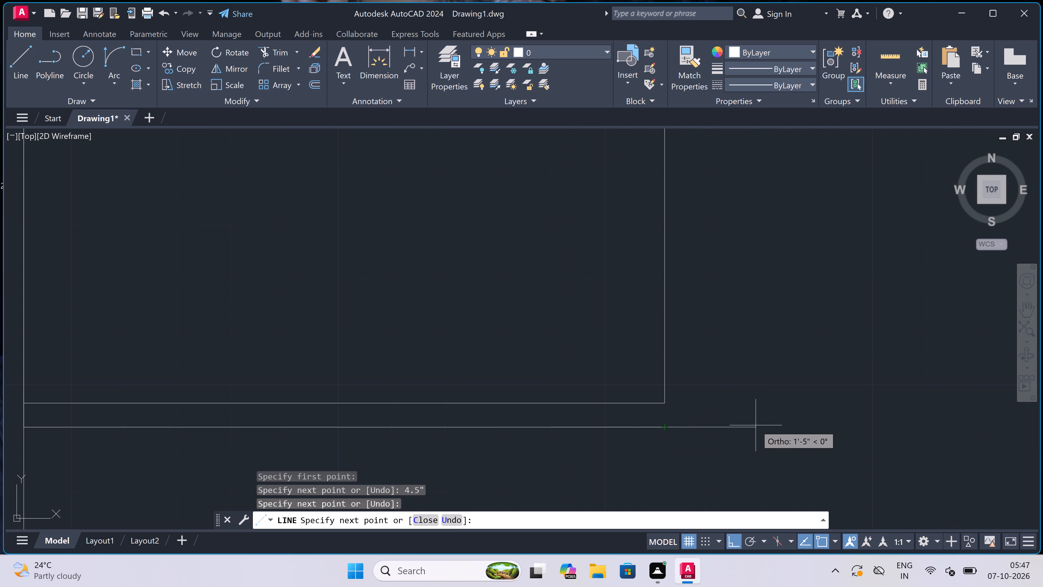
{"action": "type", "text": "4.5\""}
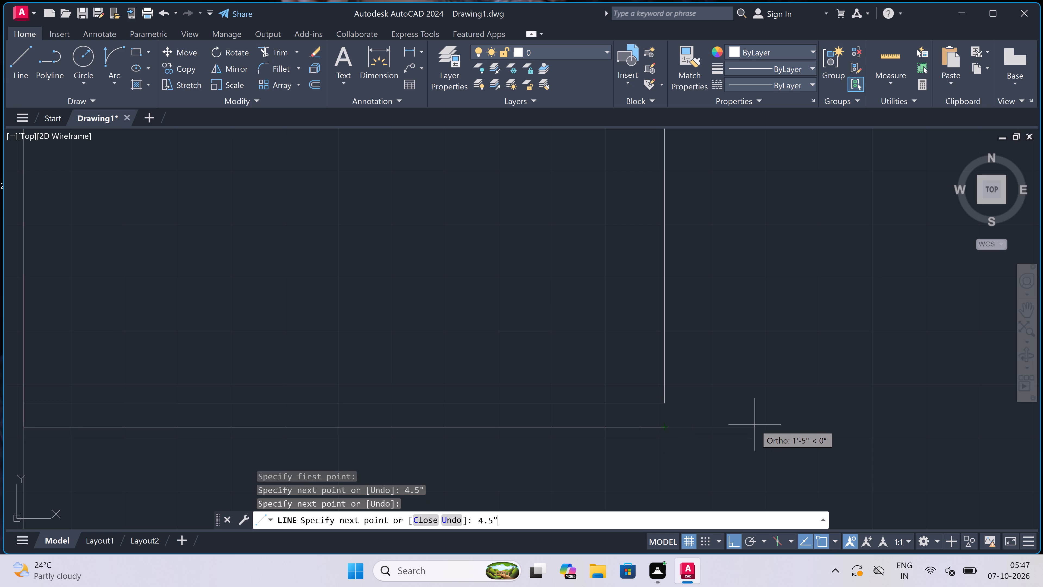
{"action": "key", "text": "space"}
Continue the outer line north to align with the small room's inner south wall line, then west to that line's east end.
{"action": "scroll", "coordinate": [695, 348], "scroll_direction": "down", "scroll_amount": 4}
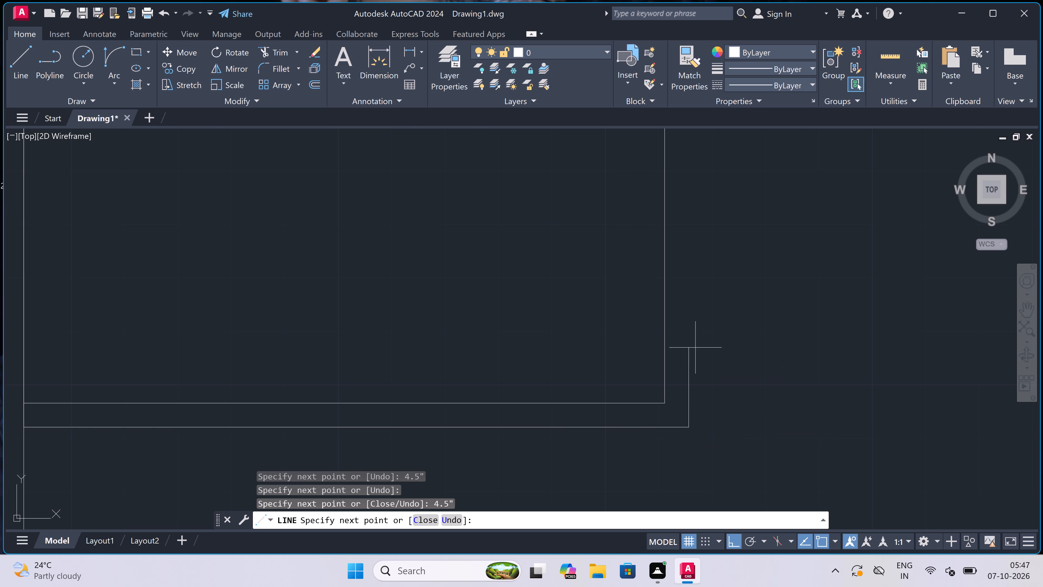
{"action": "scroll", "coordinate": [700, 245], "scroll_direction": "up", "scroll_amount": 2}
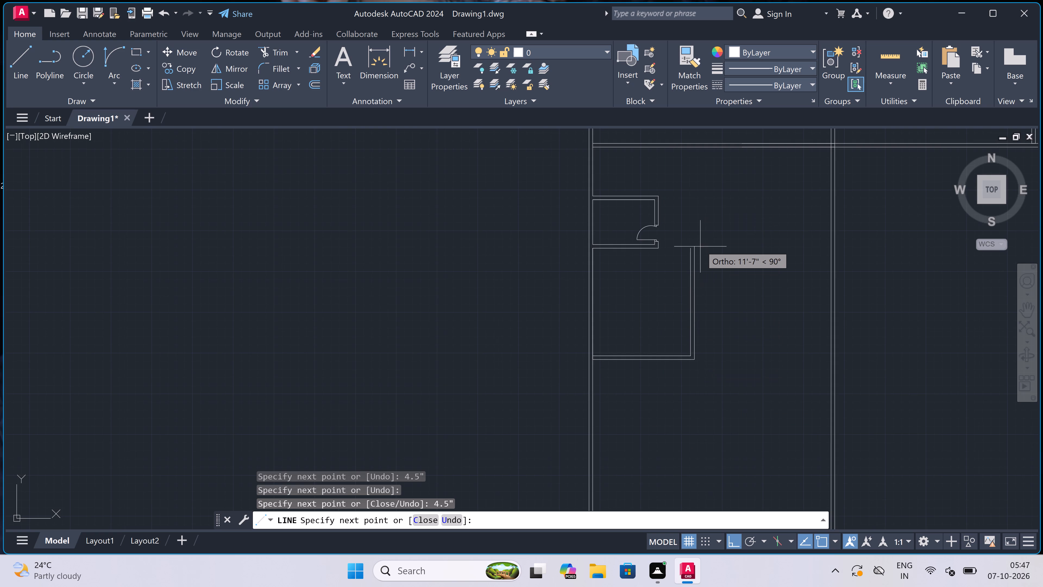
{"action": "scroll", "coordinate": [700, 245], "scroll_direction": "up", "scroll_amount": 2}
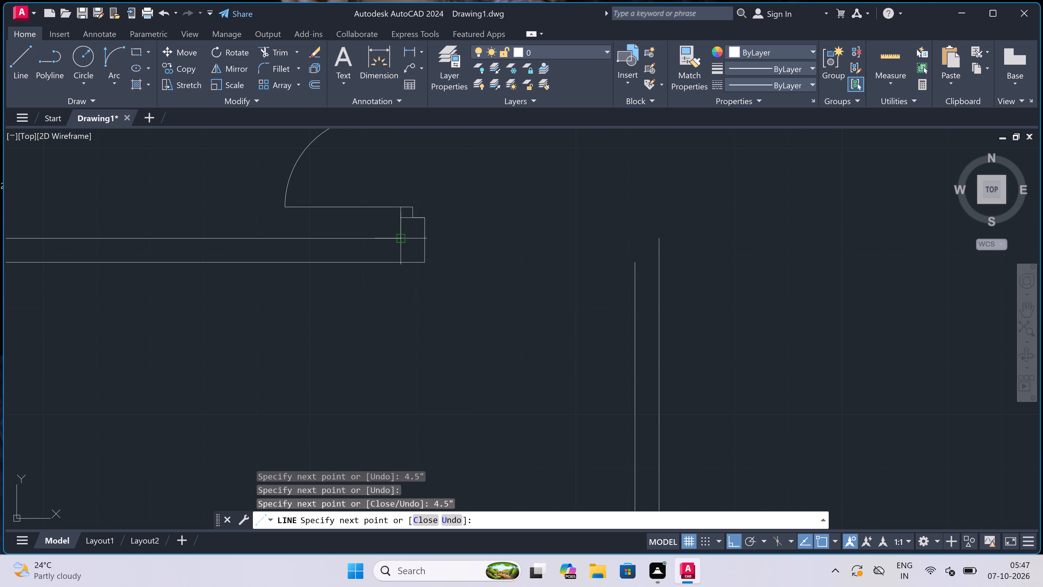
{"action": "left_click", "coordinate": [658, 238]}
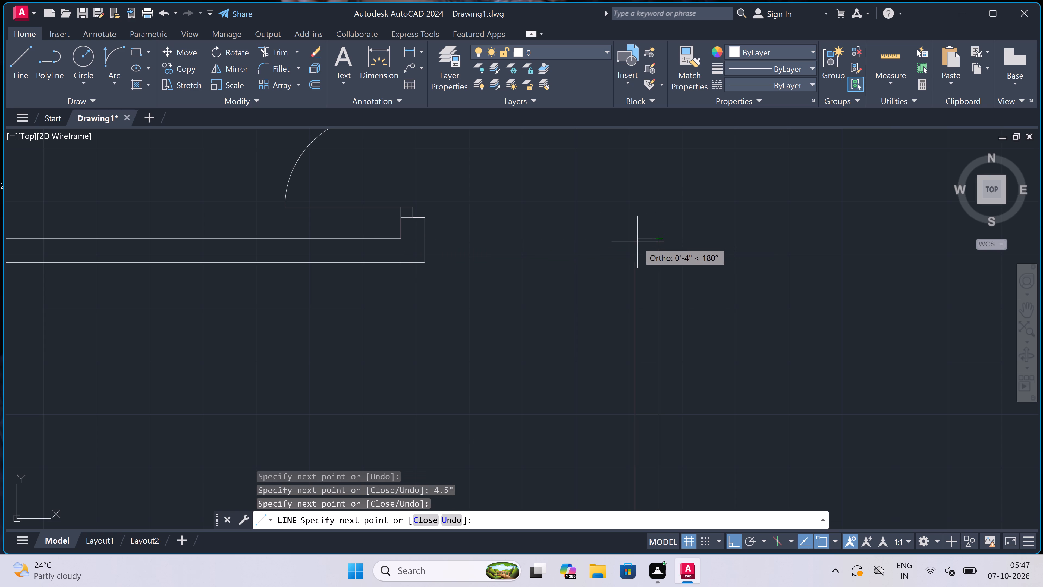
{"action": "left_click", "coordinate": [402, 235]}
{"action": "key", "text": "Escape"}
Draw the new room's inner north wall line from the small room's outer southeast corner to the inner east line's top end.
{"action": "key", "text": "space"}
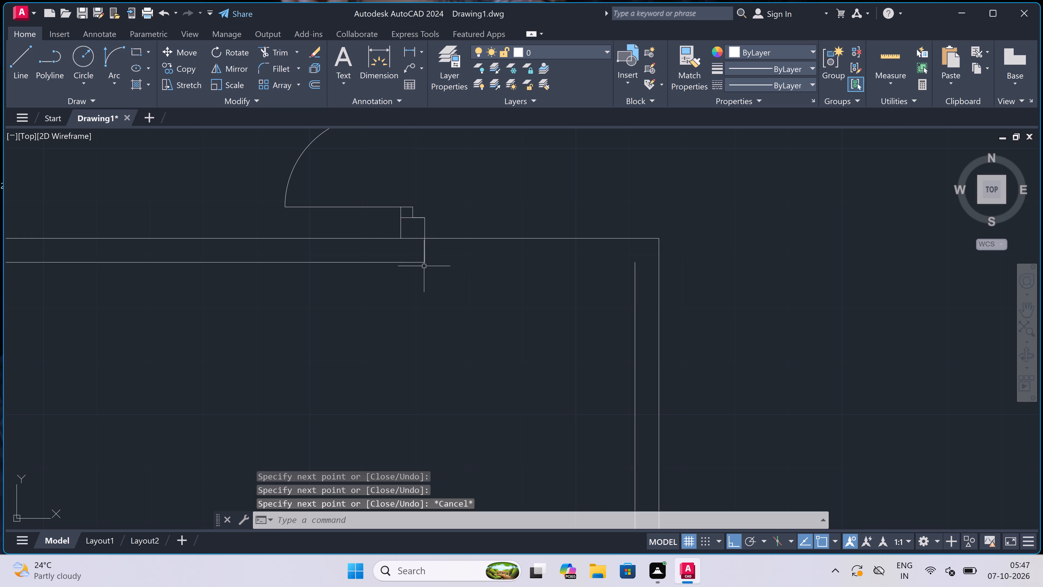
{"action": "left_click", "coordinate": [428, 263]}
{"action": "left_click_drag", "start_coordinate": [433, 263], "coordinate": [442, 263]}
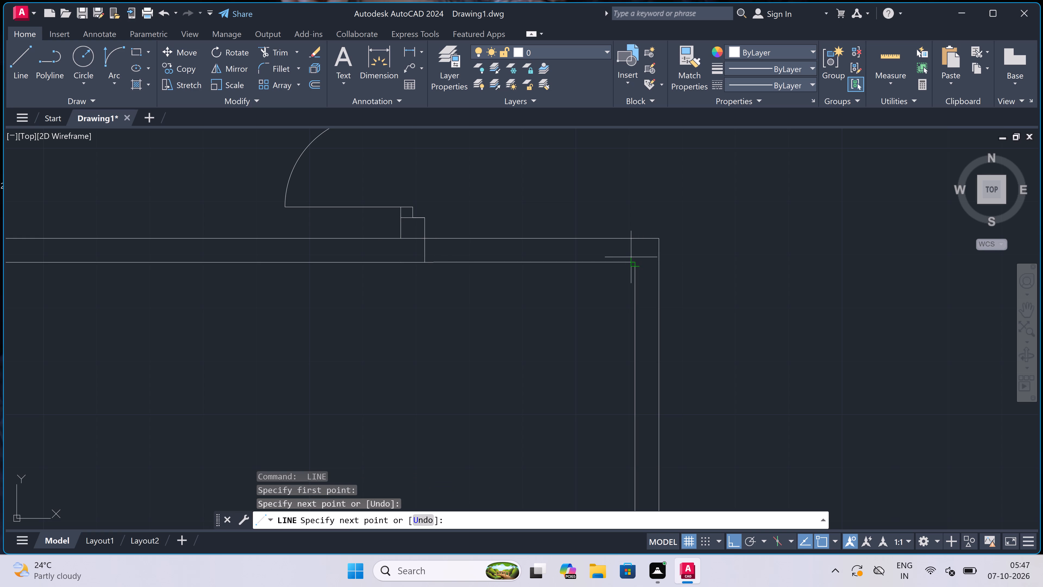
{"action": "left_click", "coordinate": [634, 257]}
{"action": "key", "text": "Escape"}
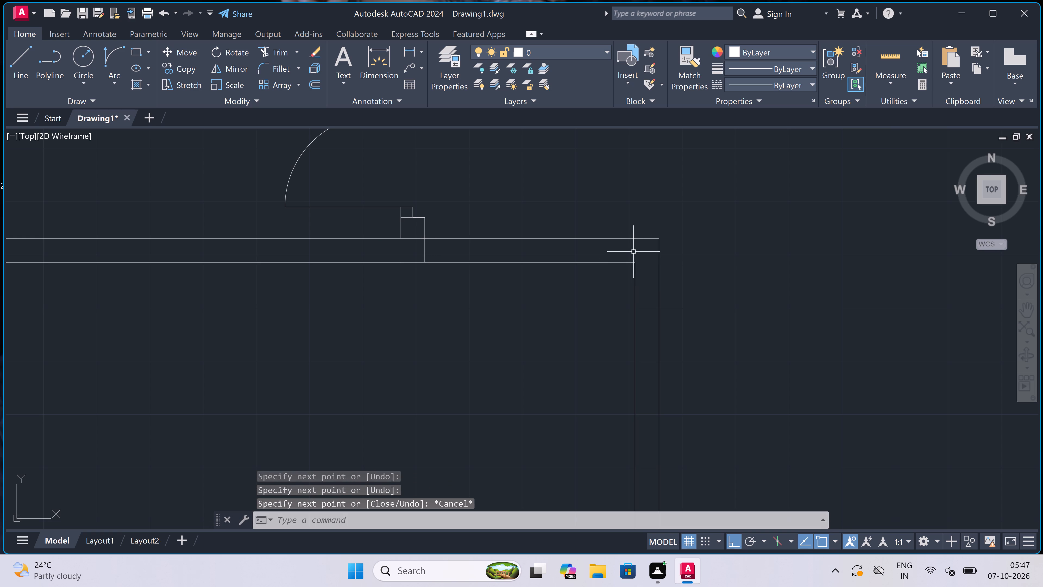
Draw the door's east jamb line across the new room's north wall near its northeast corner, with a 2" midpoint stub running west.
{"action": "key", "text": "space"}
{"action": "left_click", "coordinate": [611, 266]}
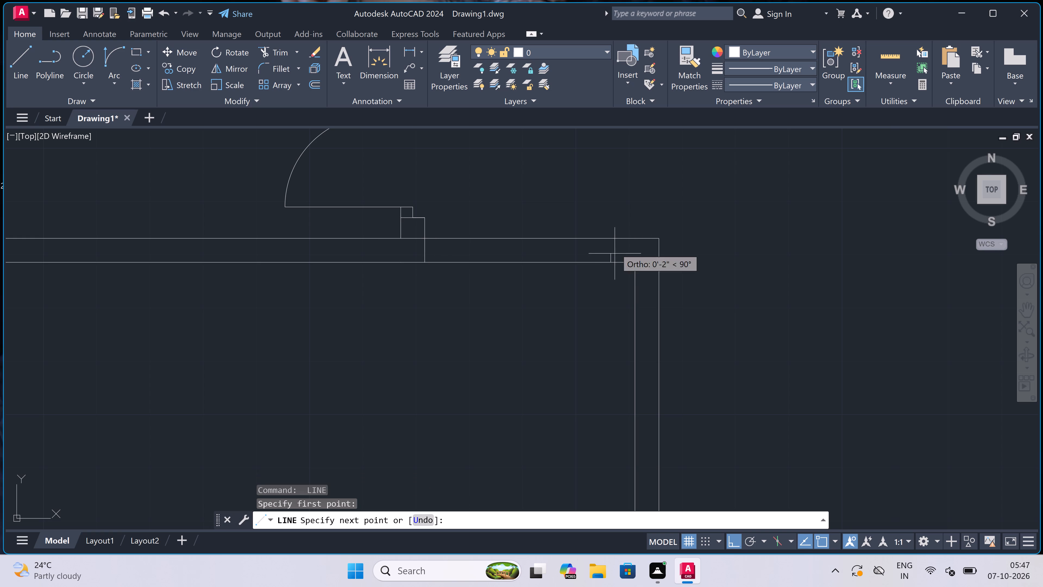
{"action": "left_click", "coordinate": [611, 240]}
{"action": "left_click", "coordinate": [611, 249]}
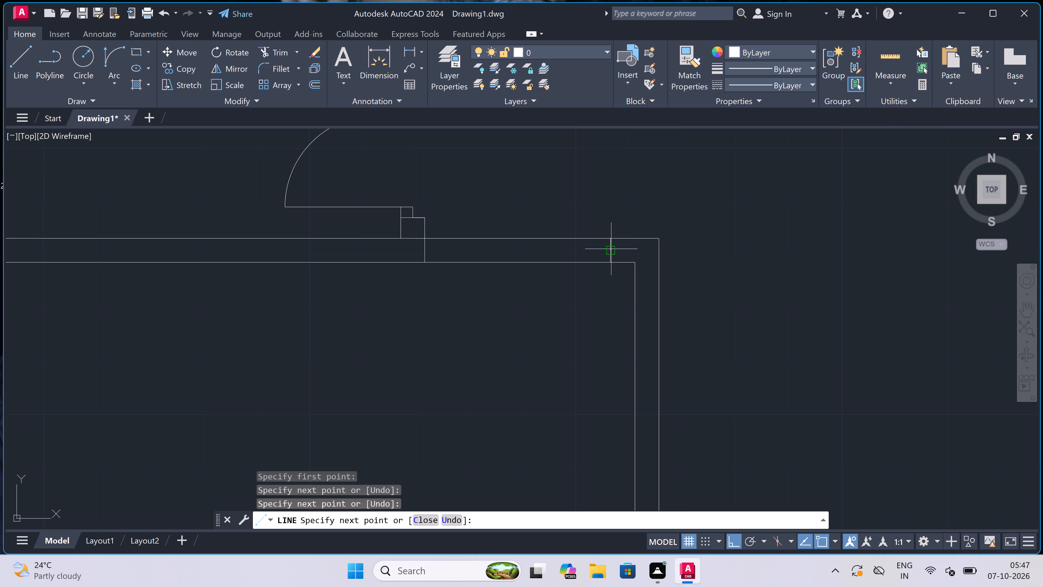
{"action": "key", "text": "2"}
{"action": "key", "text": "Return"}
{"action": "type", "text": "'"}
{"action": "key", "text": "space"}
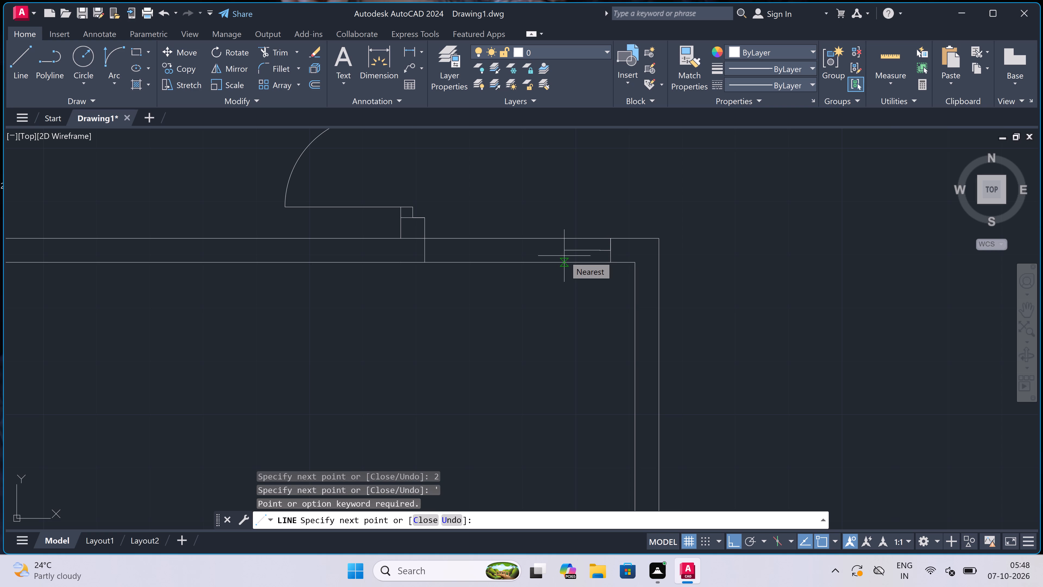
{"action": "key", "text": "Escape"}
{"action": "key", "text": "Escape"}
Draw the door leaf 3' south from the west end of the east jamb's stub.
{"action": "key", "text": "space"}
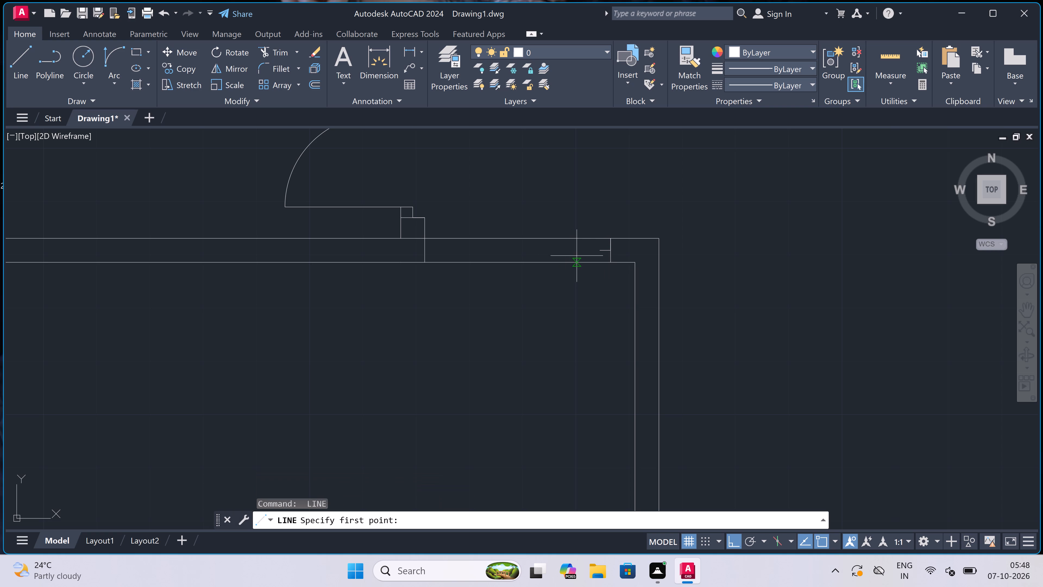
{"action": "double_click", "coordinate": [597, 248]}
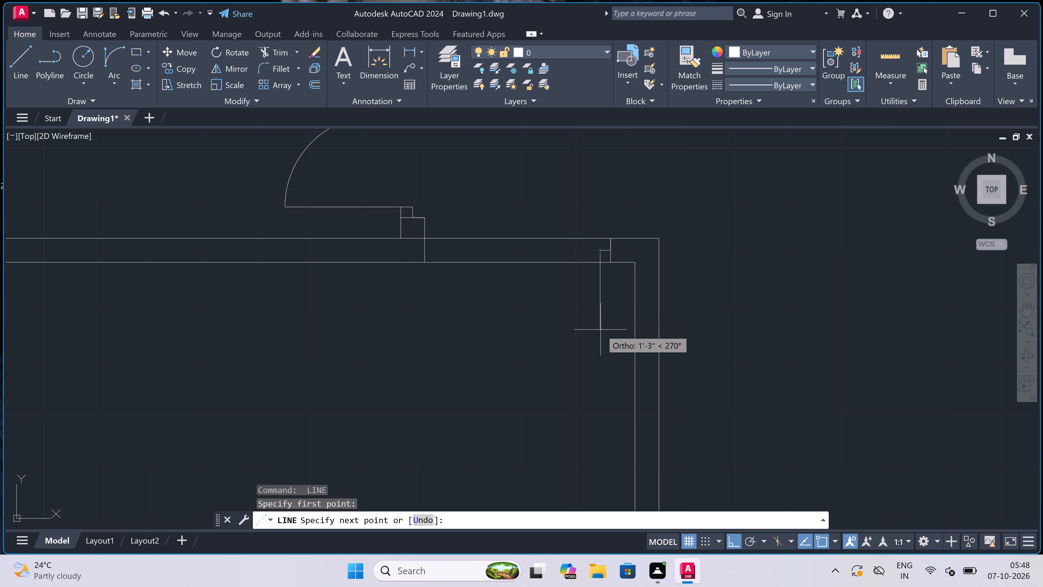
{"action": "type", "text": "3'"}
{"action": "key", "text": "space"}
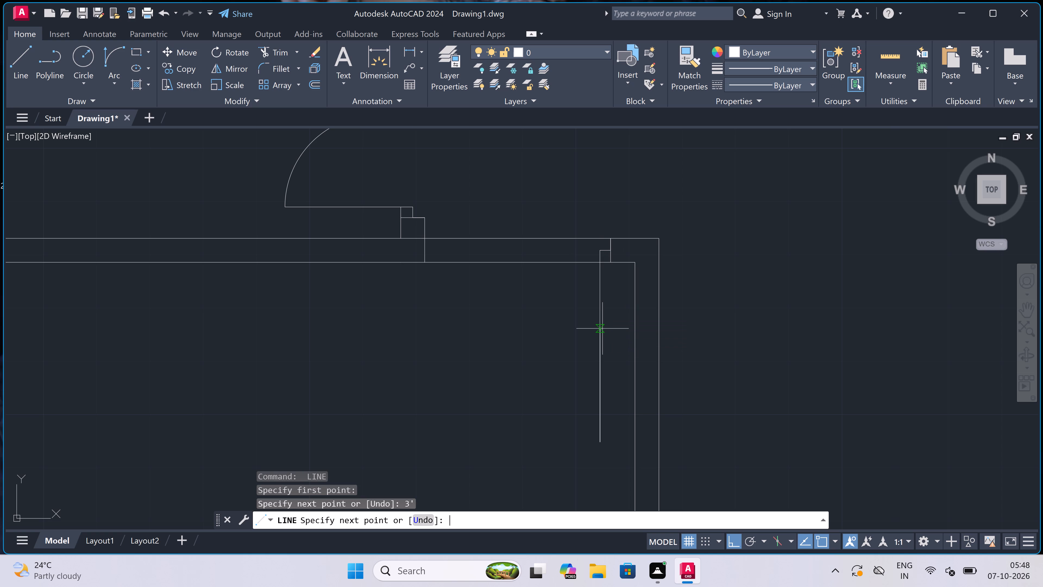
{"action": "key", "text": "Escape"}
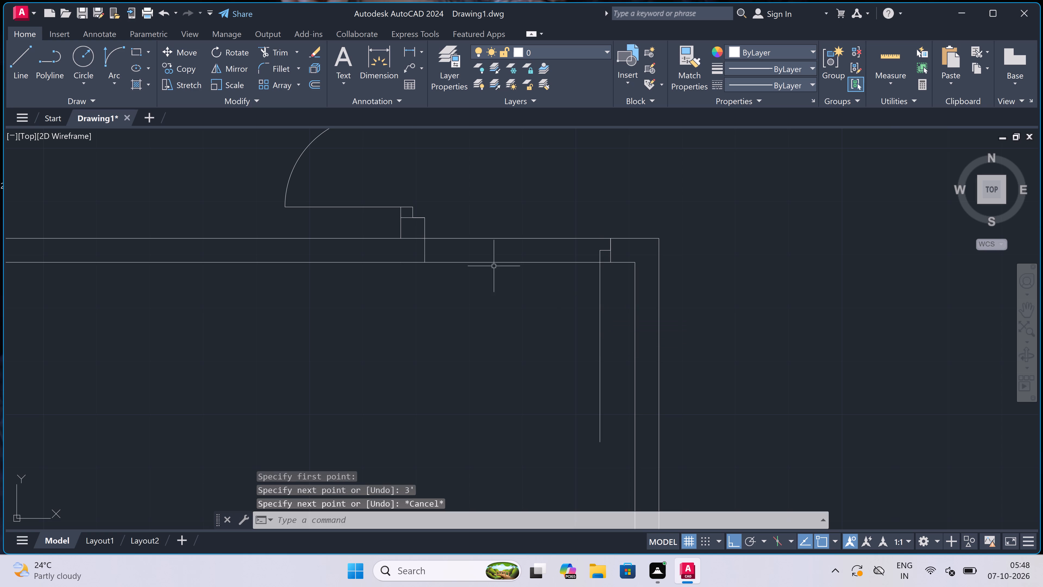
Draw the west jamb line across the north wall just east of the small room's outer corner, with a 2" midpoint stub running east.
{"action": "key", "text": "space"}
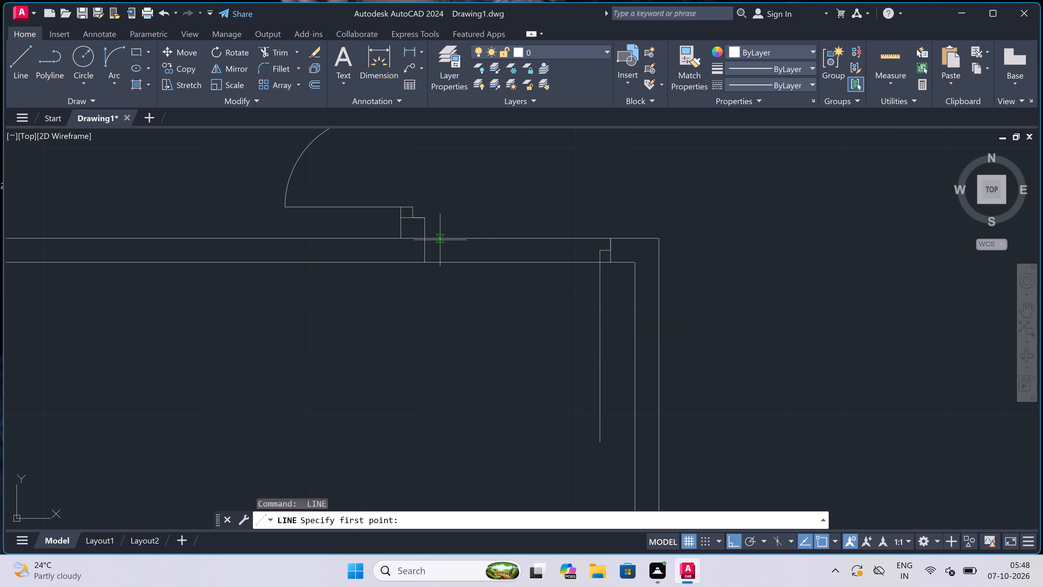
{"action": "left_click", "coordinate": [440, 239]}
{"action": "double_click", "coordinate": [442, 259]}
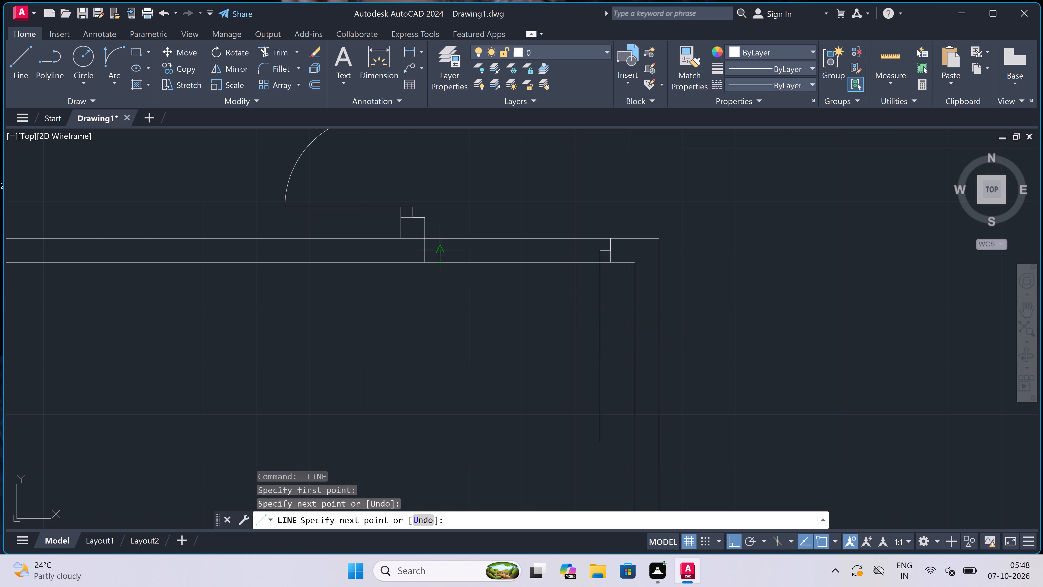
{"action": "left_click", "coordinate": [442, 248]}
{"action": "key", "text": "2"}
{"action": "type", "text": "\""}
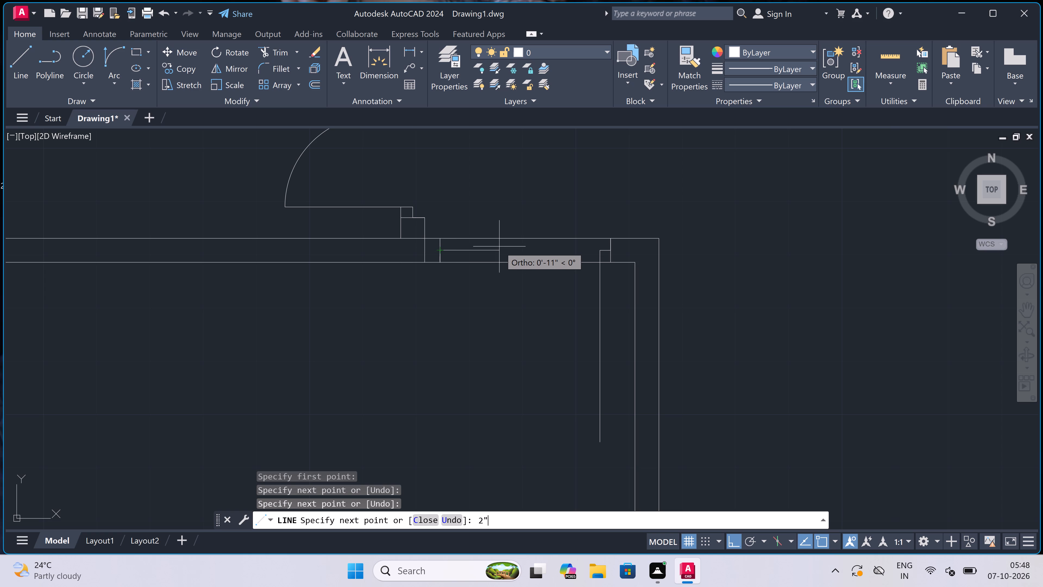
{"action": "key", "text": "space"}
{"action": "key", "text": "Escape"}
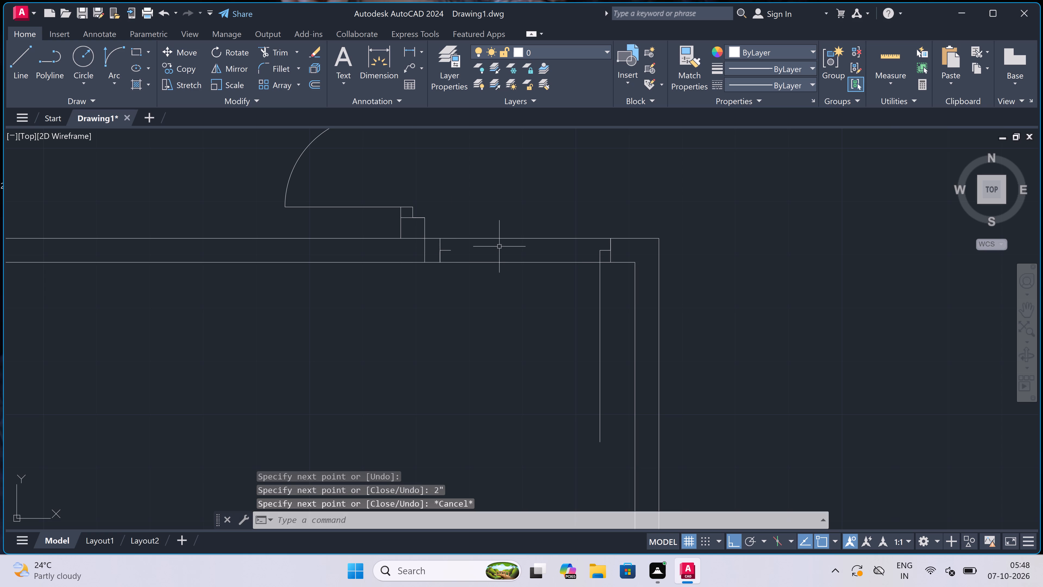
Draw the door swing arc from the leaf's south end to the west jamb stub's end, with a westward start tangent.
{"action": "double_click", "coordinate": [116, 49]}
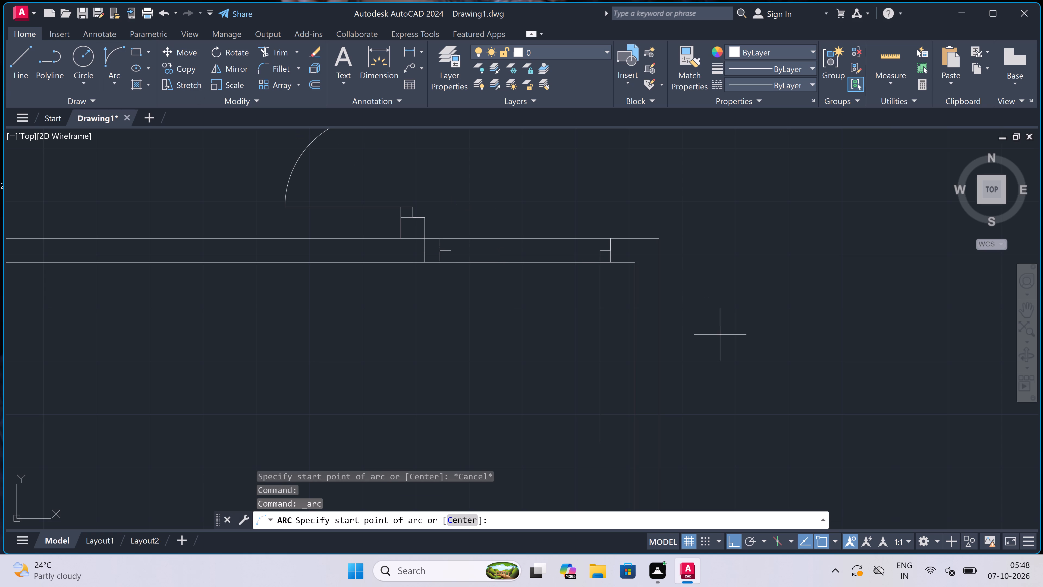
{"action": "left_click", "coordinate": [599, 444]}
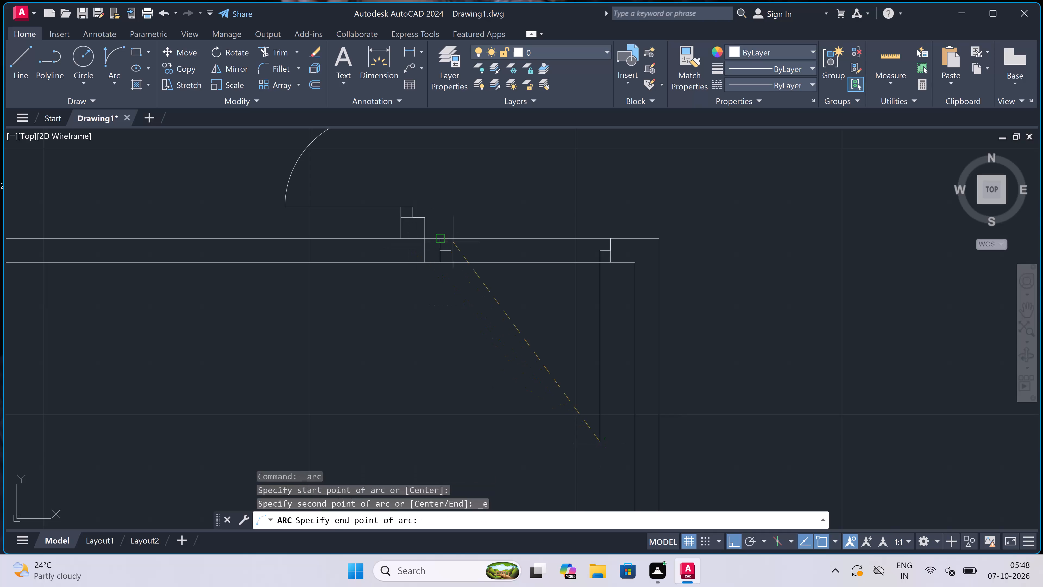
{"action": "left_click", "coordinate": [453, 249]}
{"action": "left_click", "coordinate": [388, 308]}
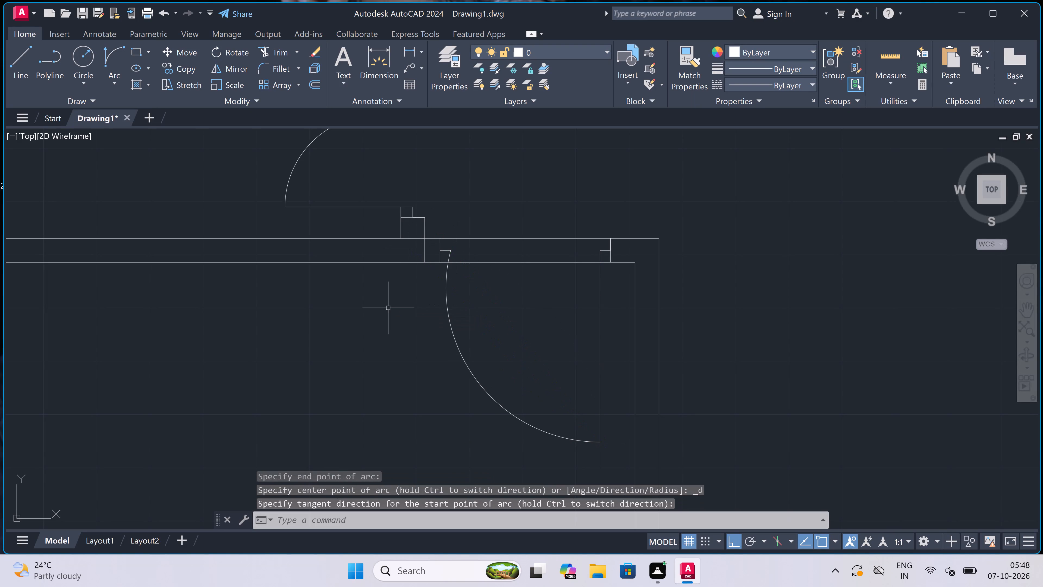
Trim the overlapping wall lines where the small room's east wall meets the new room's north wall.
{"action": "key", "text": "t"}
{"action": "key", "text": "r"}
{"action": "key", "text": "space"}
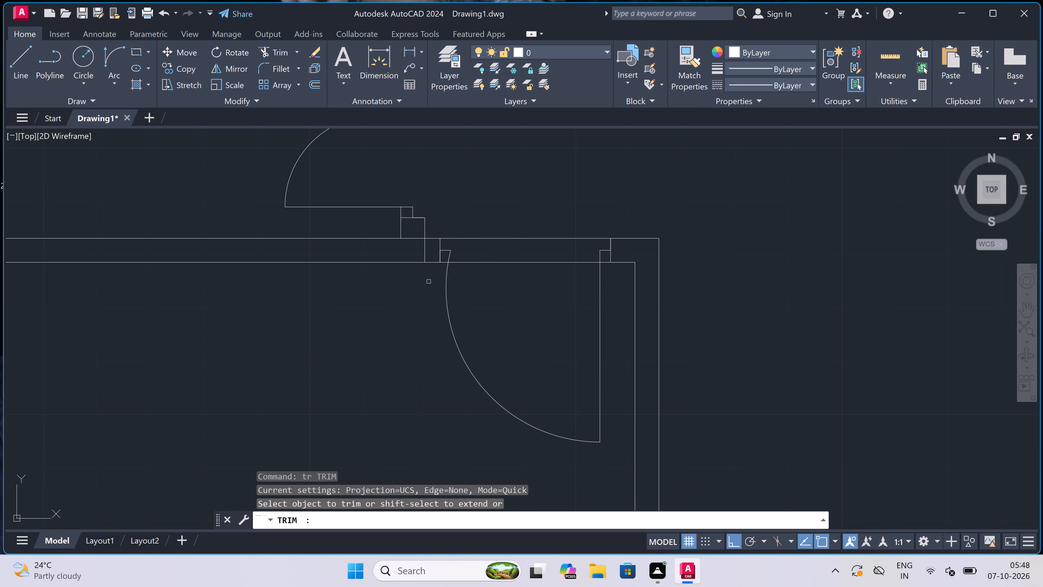
{"action": "scroll", "coordinate": [419, 253], "scroll_direction": "up", "scroll_amount": 2}
{"action": "left_click", "coordinate": [395, 209]}
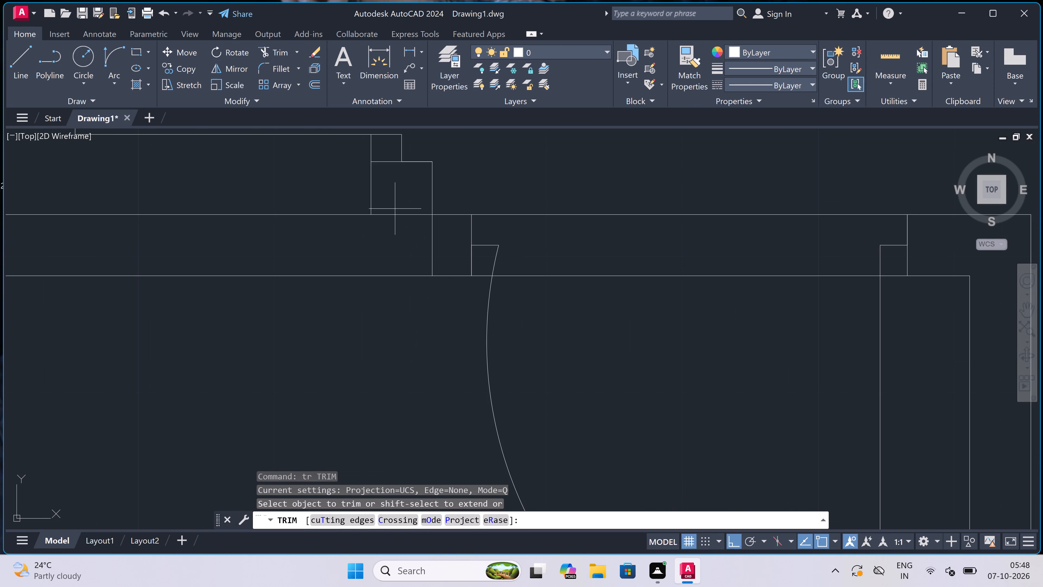
{"action": "left_click", "coordinate": [444, 239]}
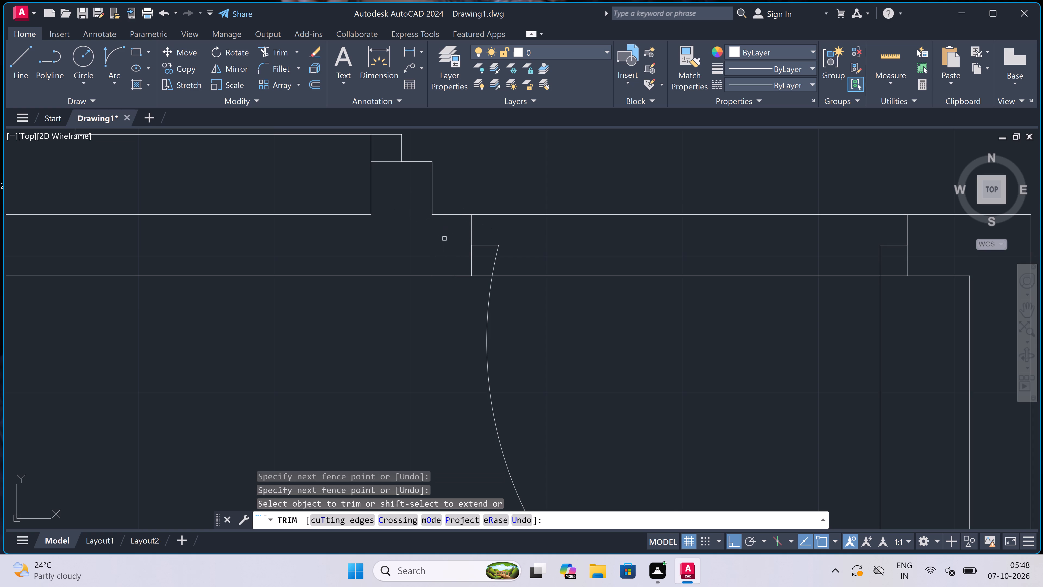
Trim both north wall lines across the new room's door opening between the two jambs.
{"action": "scroll", "coordinate": [444, 239], "scroll_direction": "down", "scroll_amount": 3}
{"action": "left_click", "coordinate": [478, 258]}
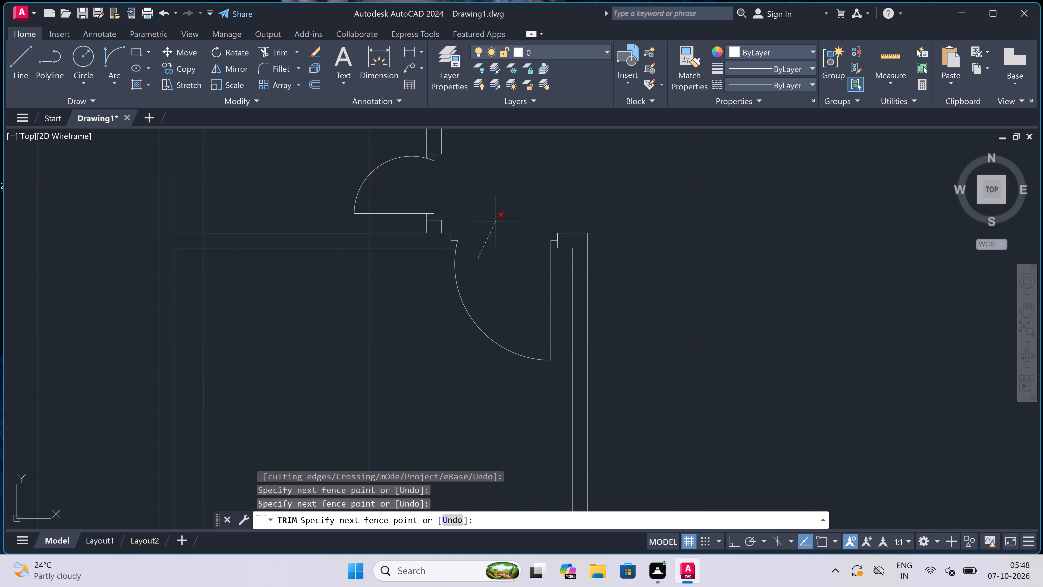
{"action": "left_click", "coordinate": [498, 218]}
{"action": "scroll", "coordinate": [498, 218], "scroll_direction": "down", "scroll_amount": 5}
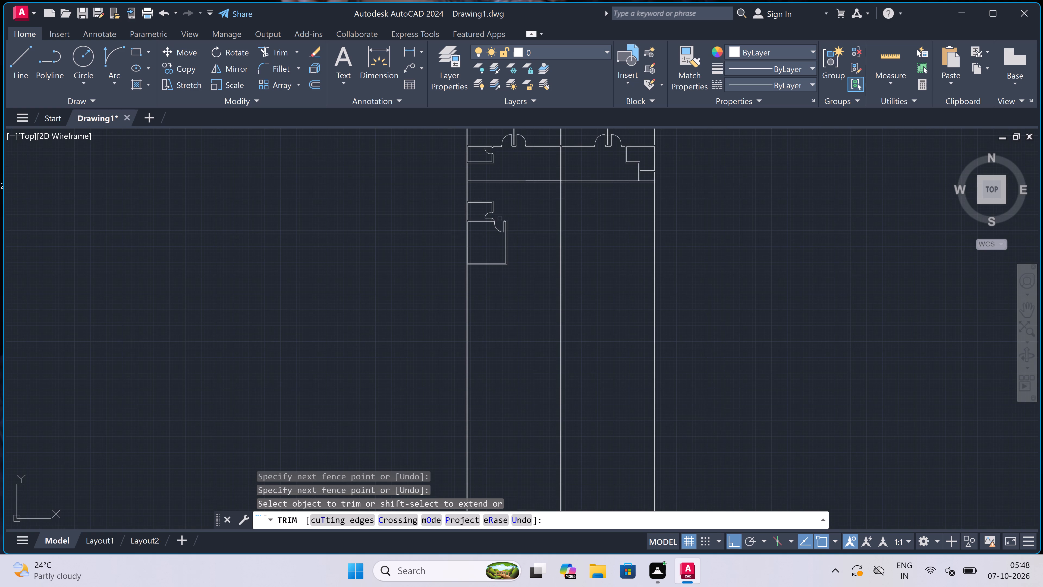
{"action": "key", "text": "Escape"}
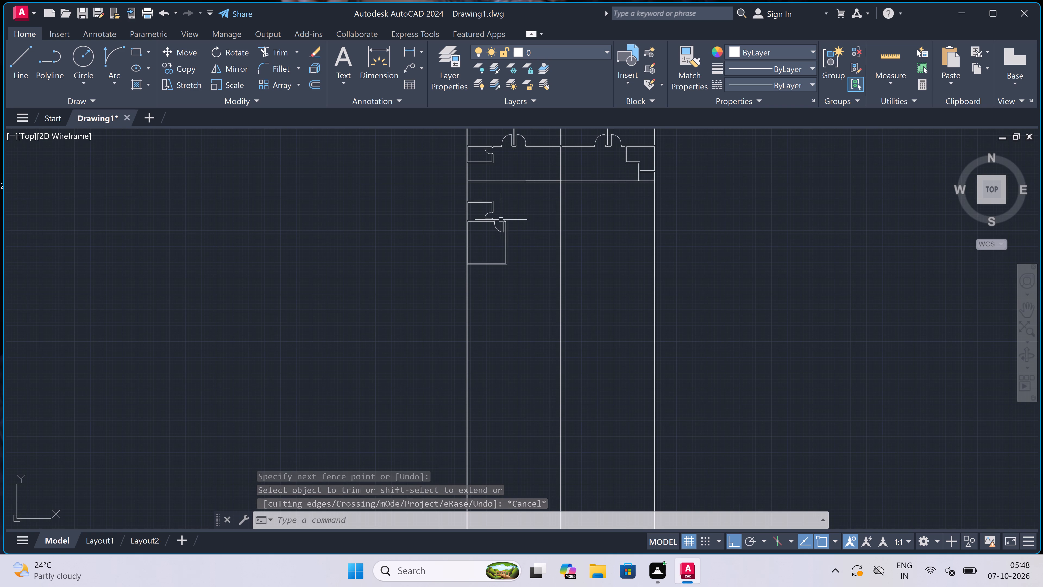
Extend the new room's inner and outer south wall lines east through the central wall to the building's outer east wall line.
{"action": "scroll", "coordinate": [502, 220], "scroll_direction": "down", "scroll_amount": 2}
{"action": "scroll", "coordinate": [506, 209], "scroll_direction": "up", "scroll_amount": 3}
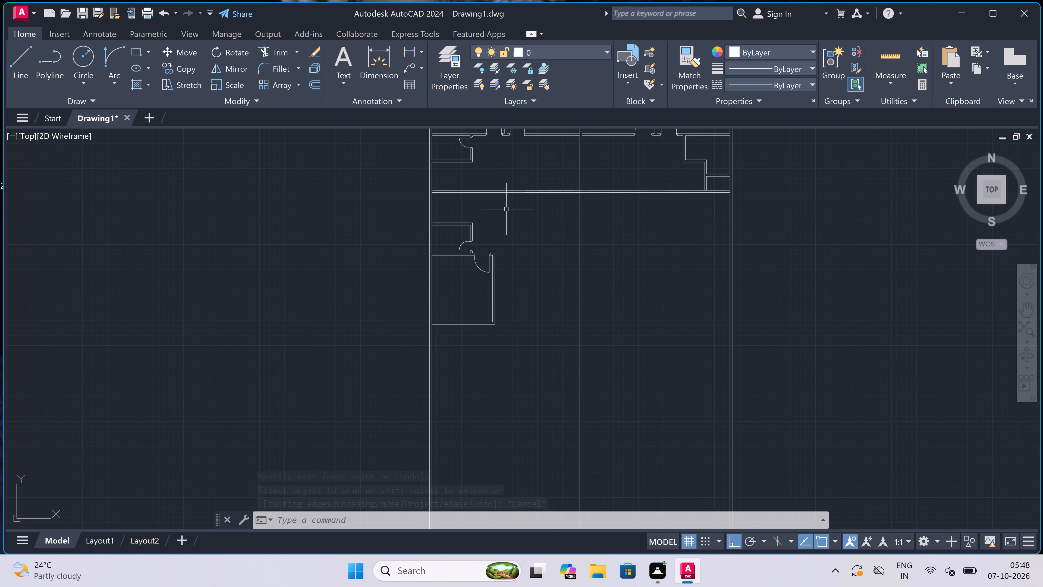
{"action": "scroll", "coordinate": [506, 209], "scroll_direction": "down", "scroll_amount": 2}
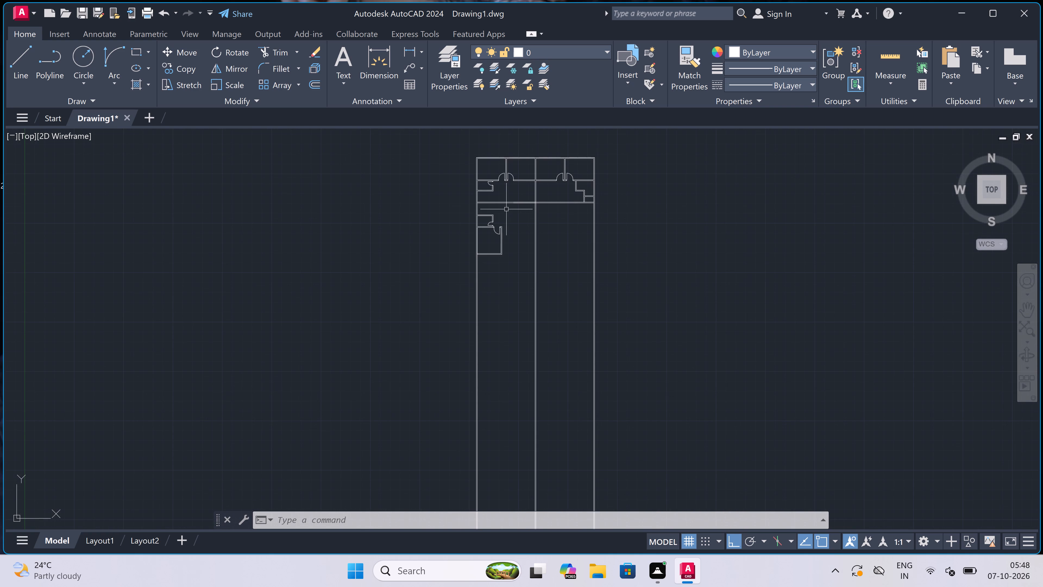
{"action": "scroll", "coordinate": [506, 209], "scroll_direction": "up", "scroll_amount": 3}
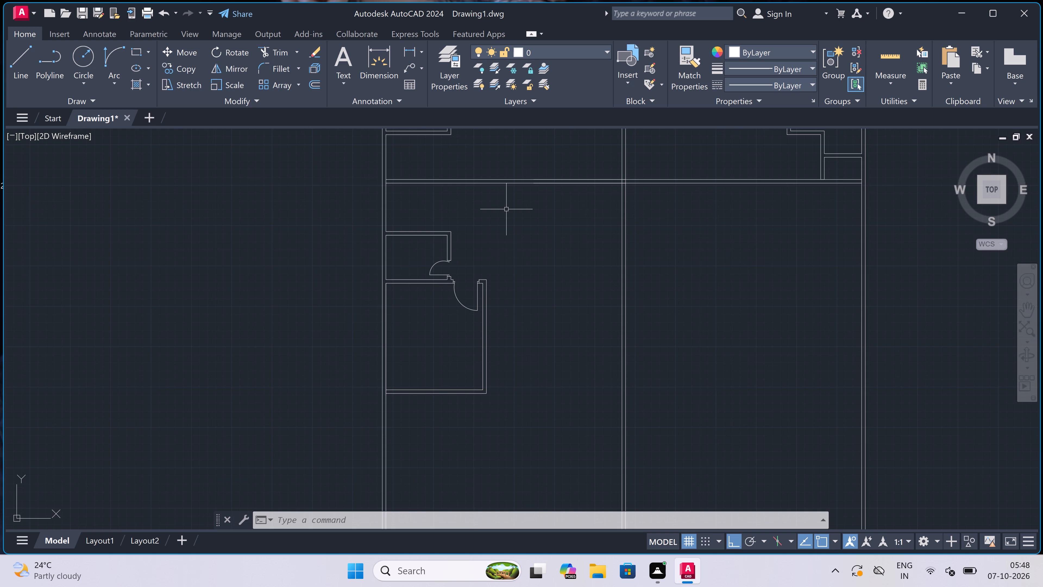
{"action": "type", "text": "ex"}
{"action": "key", "text": "space"}
{"action": "left_click", "coordinate": [467, 364]}
{"action": "left_click", "coordinate": [463, 404]}
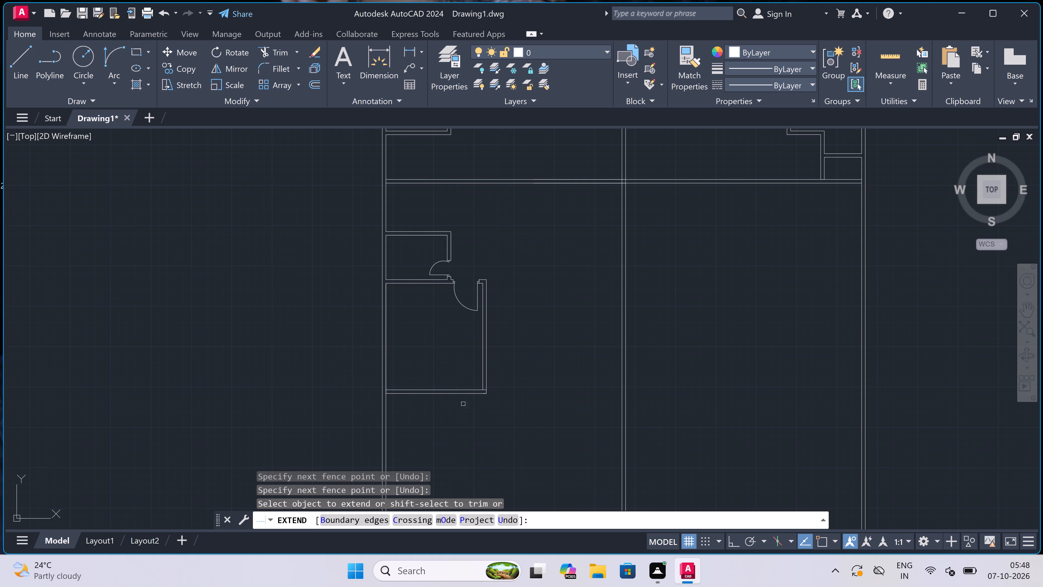
{"action": "left_click", "coordinate": [461, 367]}
{"action": "left_click_drag", "start_coordinate": [462, 426], "coordinate": [465, 425]}
{"action": "left_click", "coordinate": [539, 362]}
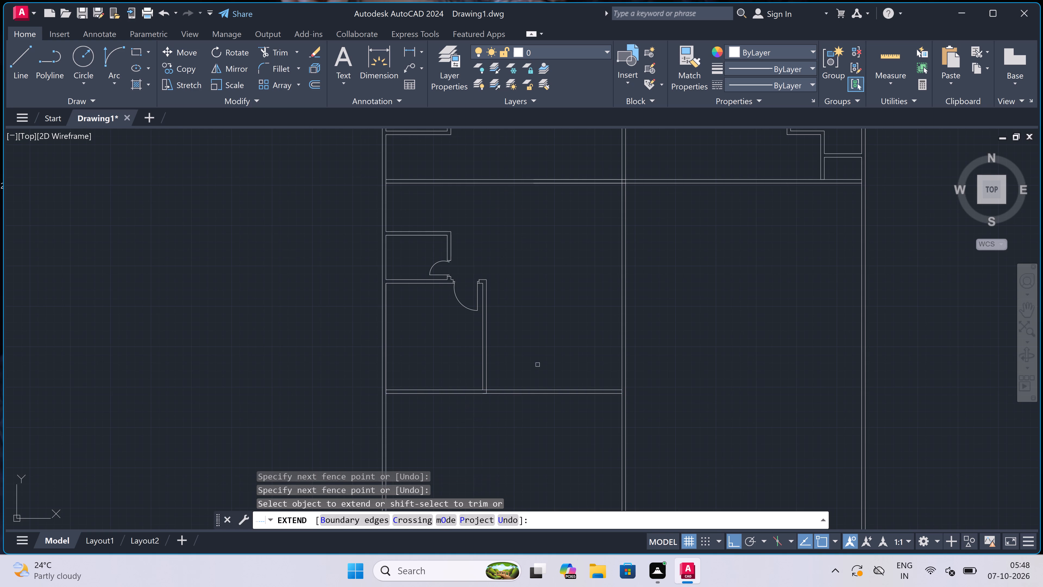
{"action": "left_click", "coordinate": [549, 414]}
{"action": "left_click_drag", "start_coordinate": [590, 370], "coordinate": [592, 378]}
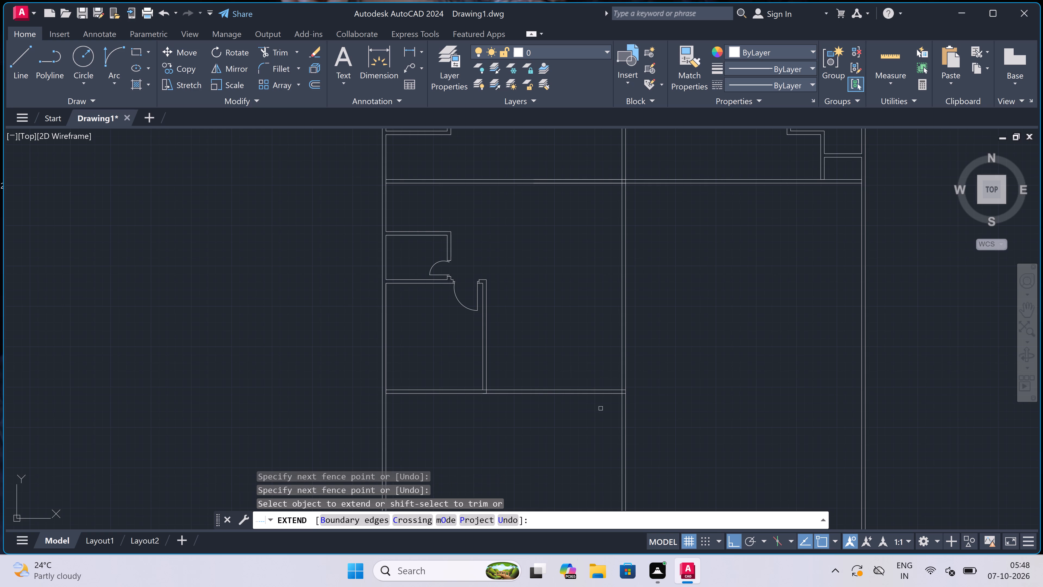
{"action": "left_click", "coordinate": [604, 425]}
{"action": "left_click", "coordinate": [606, 373]}
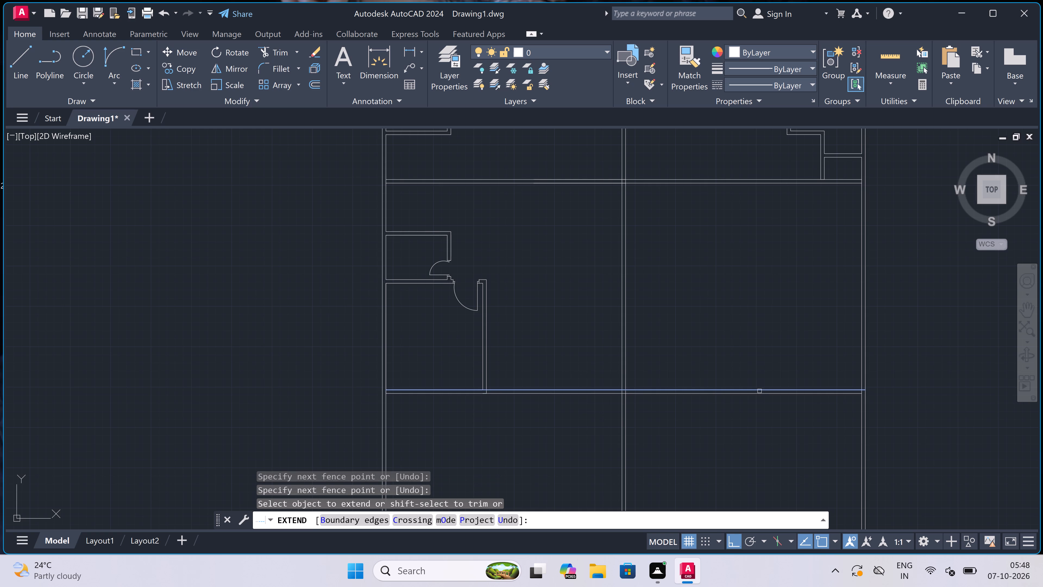
{"action": "double_click", "coordinate": [830, 392]}
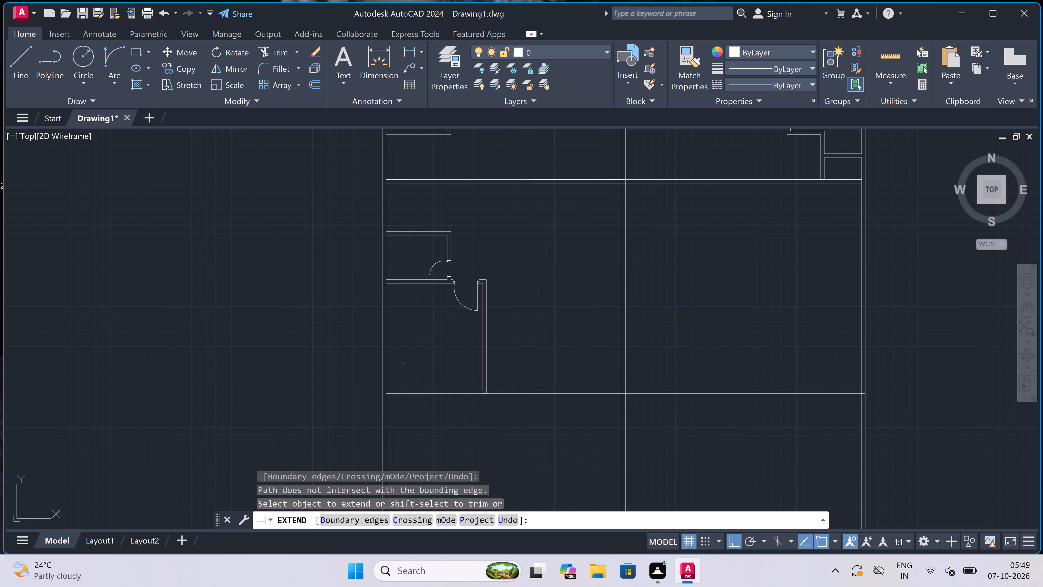
Extend the outer south wall line west to the building's outer west wall line.
{"action": "left_click", "coordinate": [398, 395]}
{"action": "scroll", "coordinate": [470, 330], "scroll_direction": "down", "scroll_amount": 4}
{"action": "scroll", "coordinate": [476, 350], "scroll_direction": "up", "scroll_amount": 2}
{"action": "key", "text": "Escape"}
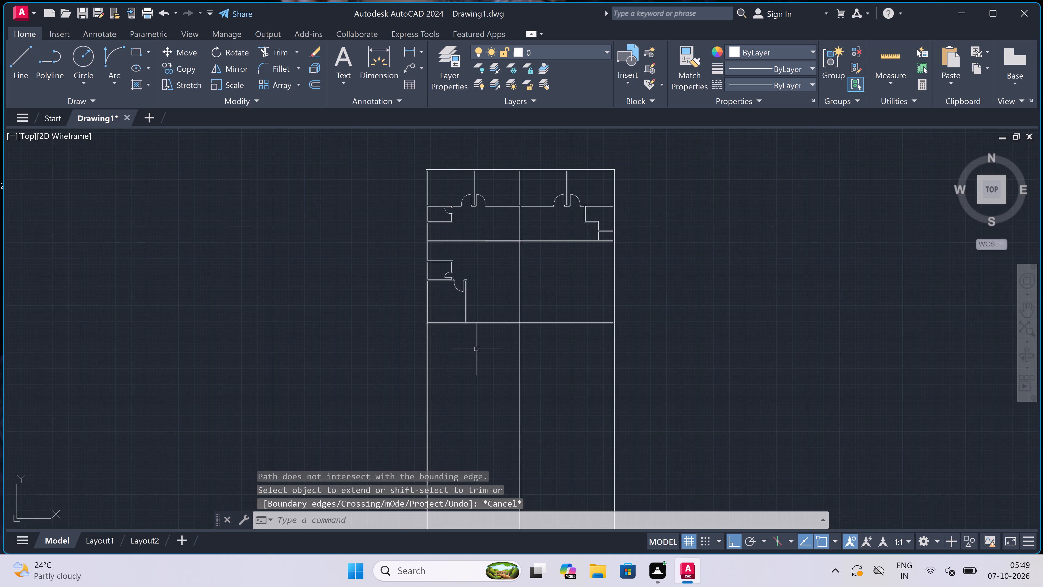
Trim the west, central and east wall lines that continue below the south wall.
{"action": "key", "text": "t"}
{"action": "key", "text": "r"}
{"action": "key", "text": "space"}
{"action": "left_click_drag", "start_coordinate": [342, 363], "coordinate": [346, 363]}
{"action": "left_click_drag", "start_coordinate": [356, 362], "coordinate": [362, 362]}
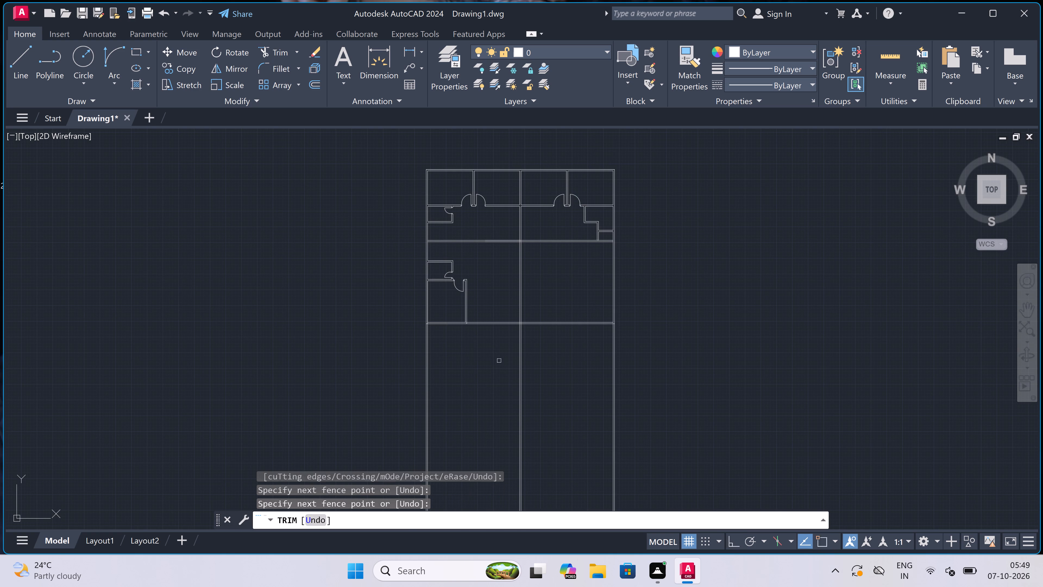
{"action": "double_click", "coordinate": [785, 360]}
{"action": "left_click", "coordinate": [282, 363]}
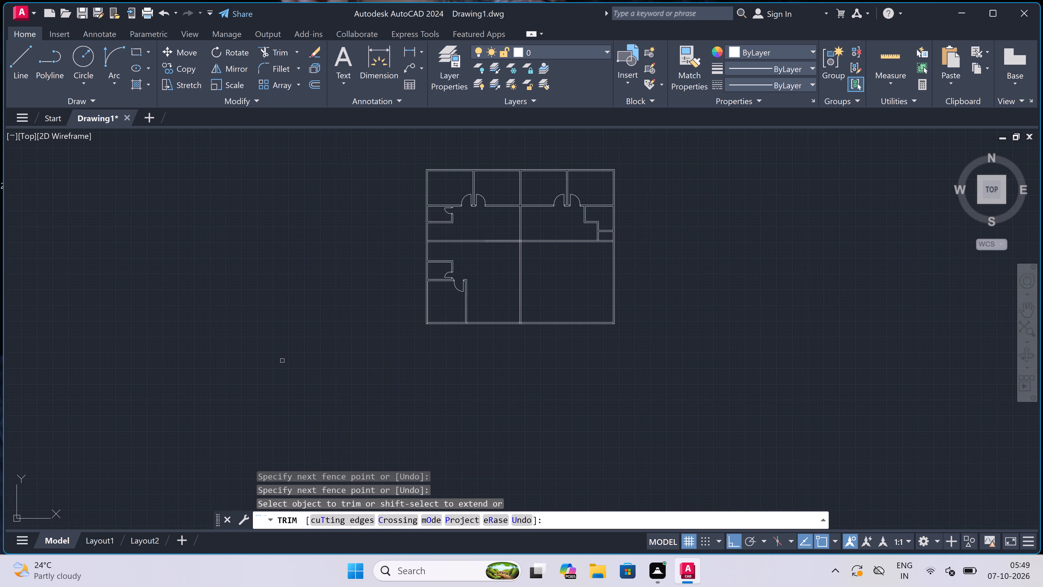
Trim the west wall's inner line where it runs past the inner south wall line at the southwest corner.
{"action": "scroll", "coordinate": [430, 327], "scroll_direction": "up", "scroll_amount": 4}
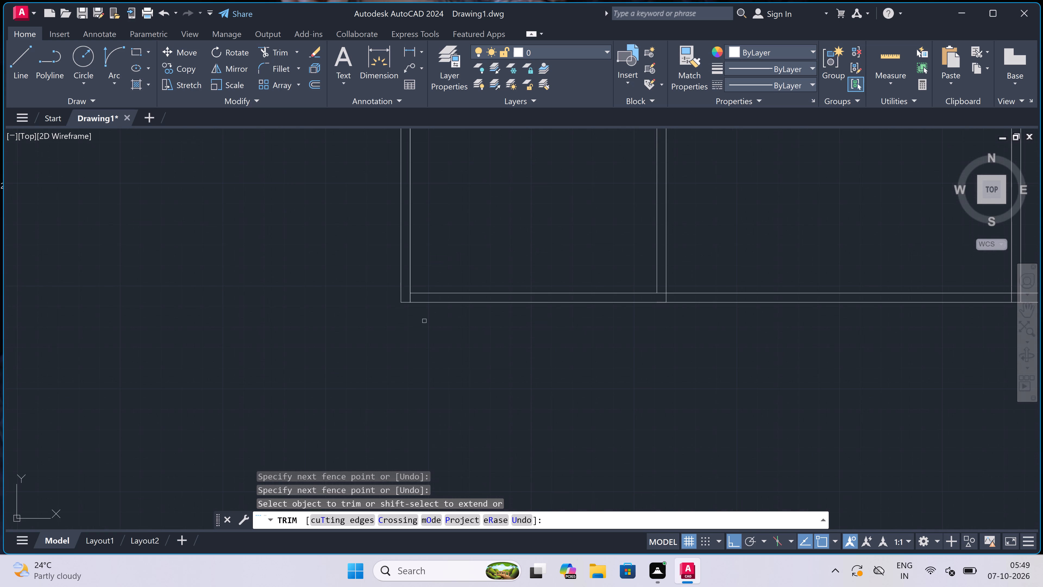
{"action": "scroll", "coordinate": [405, 304], "scroll_direction": "up", "scroll_amount": 3}
{"action": "left_click", "coordinate": [413, 278]}
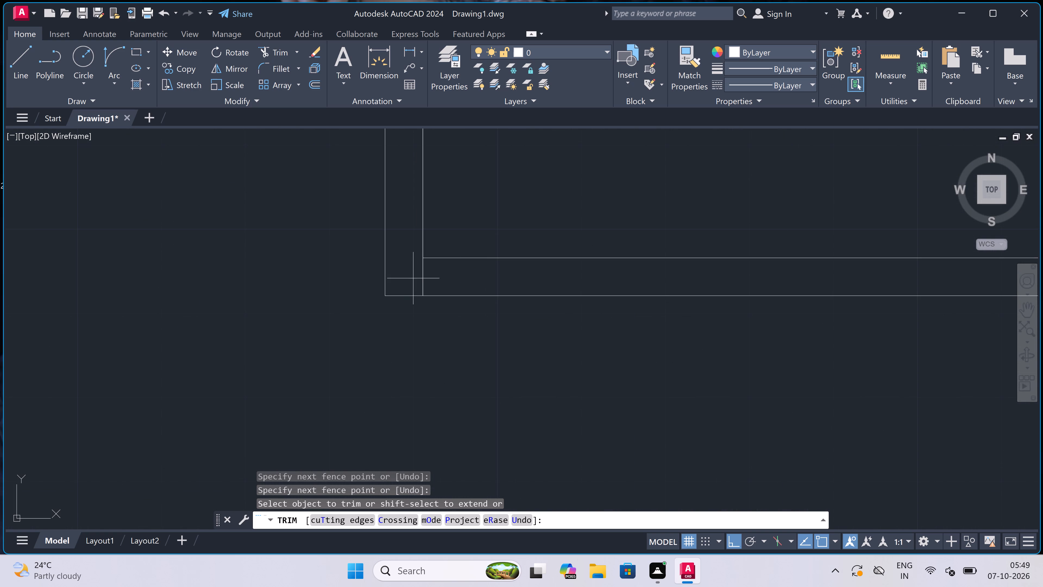
{"action": "left_click", "coordinate": [459, 270]}
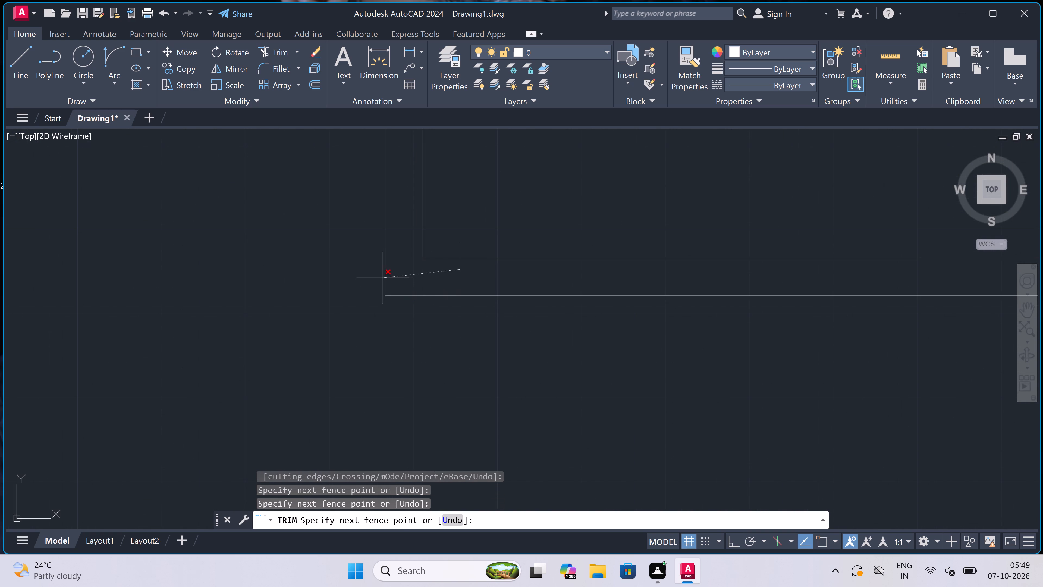
{"action": "left_click", "coordinate": [395, 270]}
{"action": "scroll", "coordinate": [395, 270], "scroll_direction": "down", "scroll_amount": 5}
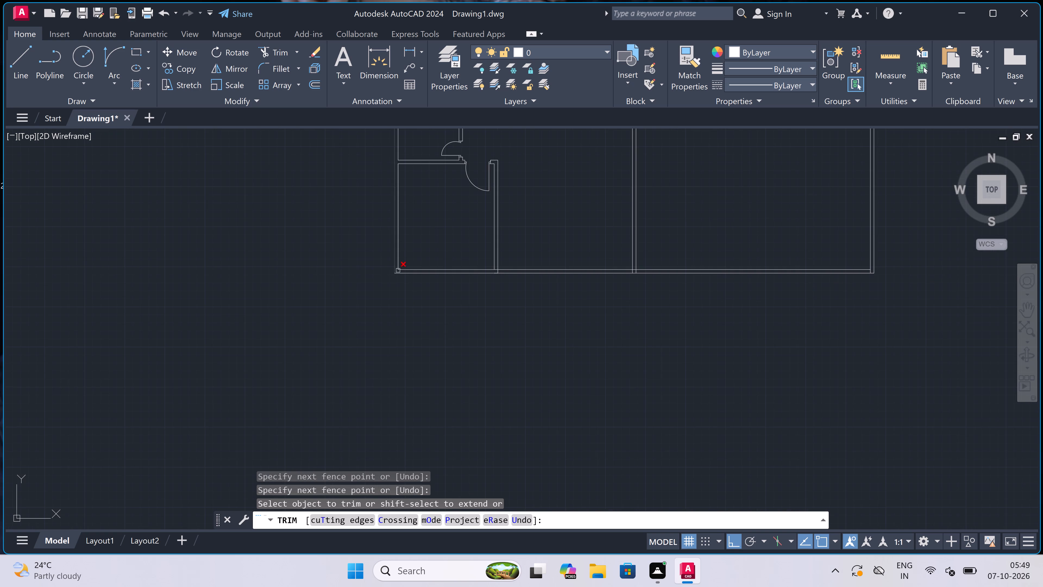
Trim the wall lines crossing where the 10' by 11' room's east wall meets the south wall, opening the junction.
{"action": "scroll", "coordinate": [487, 267], "scroll_direction": "up", "scroll_amount": 3}
{"action": "scroll", "coordinate": [543, 278], "scroll_direction": "up", "scroll_amount": 2}
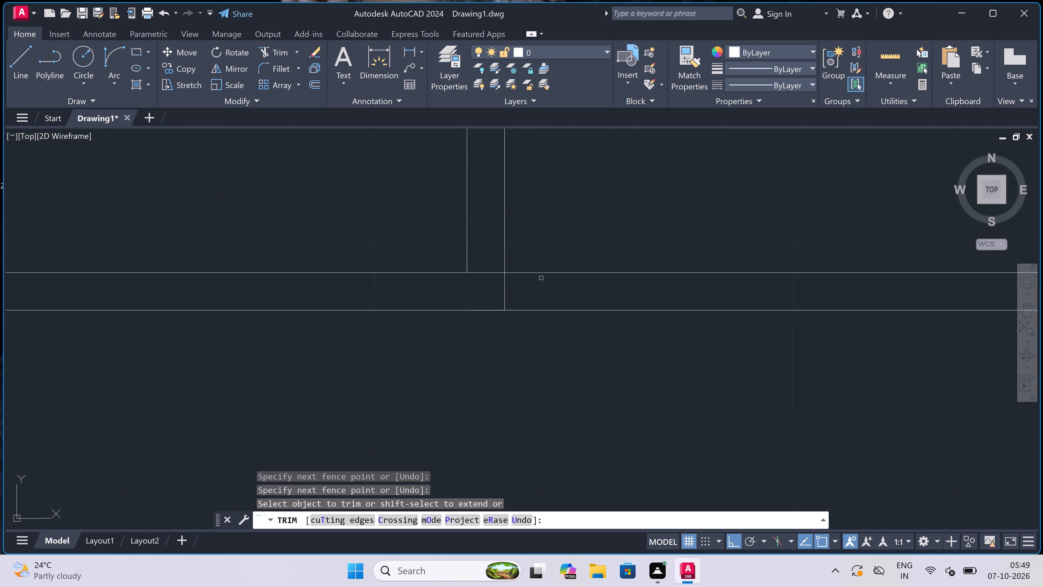
{"action": "left_click", "coordinate": [490, 269]}
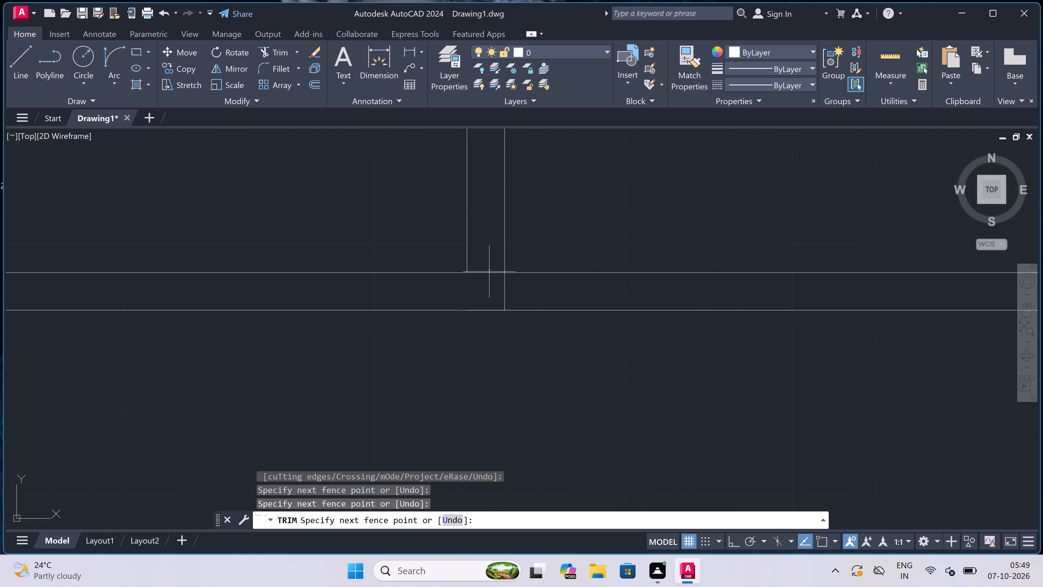
{"action": "left_click", "coordinate": [489, 278]}
{"action": "triple_click", "coordinate": [489, 278]}
{"action": "left_click", "coordinate": [514, 287]}
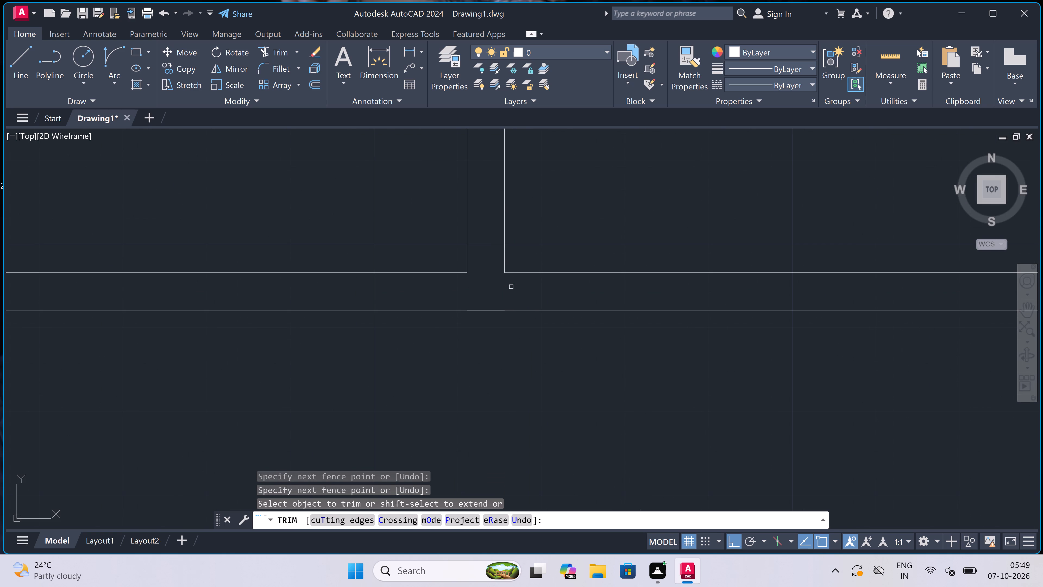
Trim the wall lines crossing where the central wall meets the south wall, opening the junction.
{"action": "scroll", "coordinate": [514, 287], "scroll_direction": "down", "scroll_amount": 7}
{"action": "scroll", "coordinate": [536, 286], "scroll_direction": "up", "scroll_amount": 4}
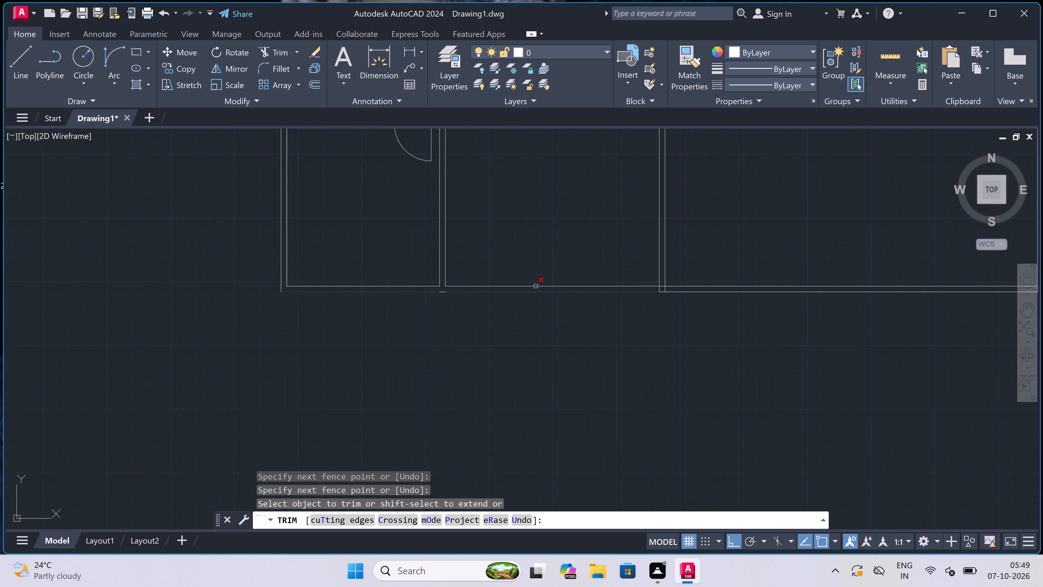
{"action": "scroll", "coordinate": [743, 288], "scroll_direction": "up", "scroll_amount": 3}
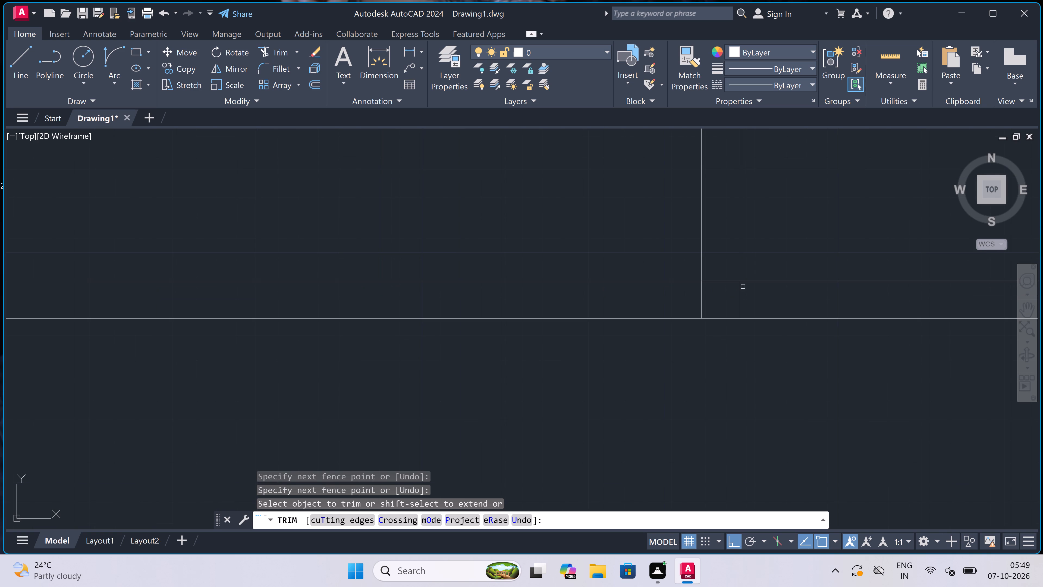
{"action": "left_click", "coordinate": [754, 303]}
{"action": "left_click", "coordinate": [697, 311]}
{"action": "left_click", "coordinate": [733, 286]}
{"action": "left_click", "coordinate": [722, 276]}
Inspect the building's southeast wall corner for leftover line ends and finish trimming.
{"action": "scroll", "coordinate": [523, 258], "scroll_direction": "down", "scroll_amount": 8}
{"action": "scroll", "coordinate": [581, 252], "scroll_direction": "up", "scroll_amount": 3}
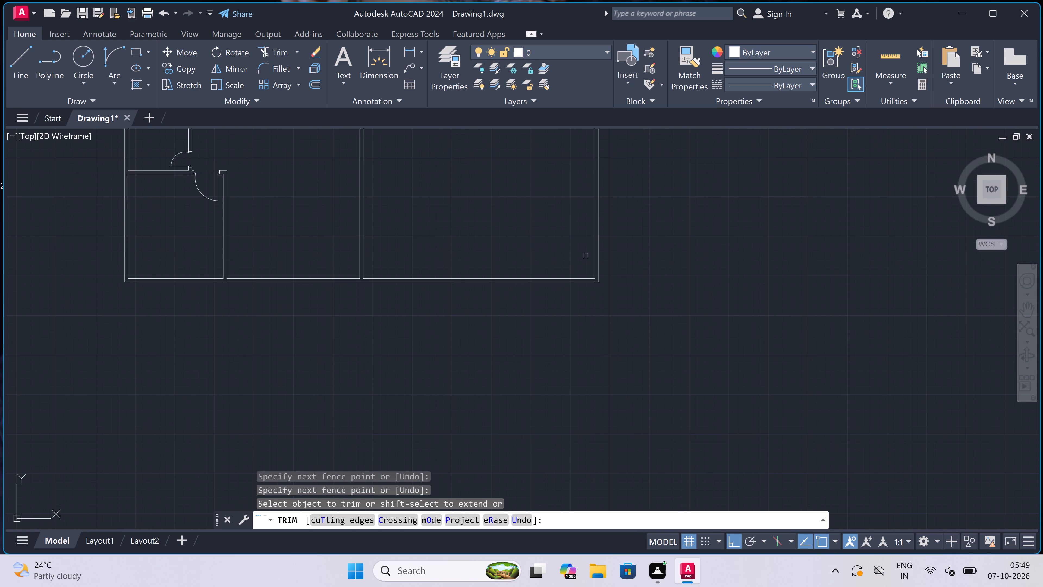
{"action": "scroll", "coordinate": [594, 278], "scroll_direction": "up", "scroll_amount": 7}
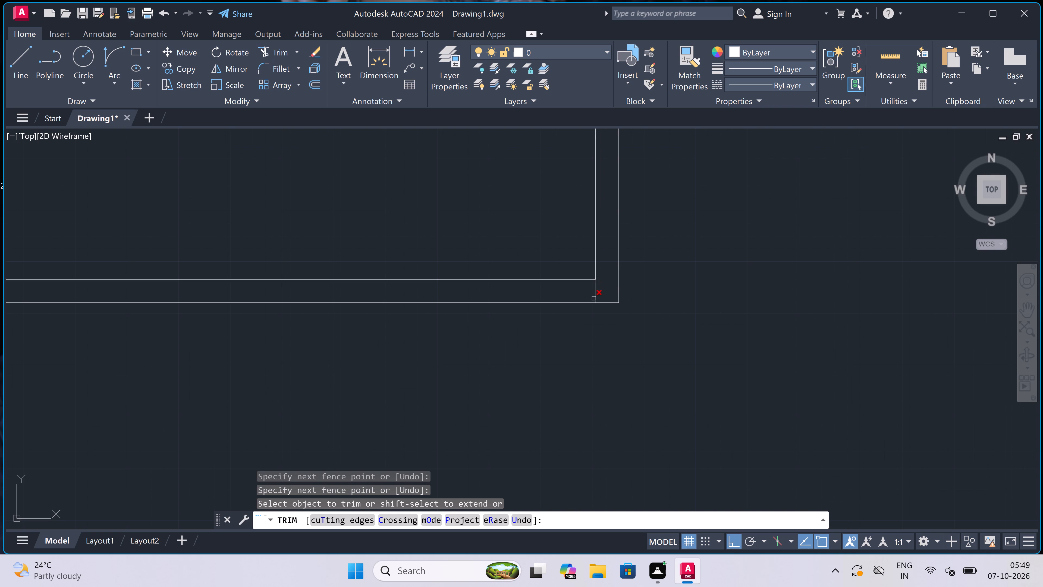
{"action": "scroll", "coordinate": [596, 296], "scroll_direction": "up", "scroll_amount": 1}
{"action": "left_click", "coordinate": [595, 296]}
{"action": "scroll", "coordinate": [595, 296], "scroll_direction": "down", "scroll_amount": 5}
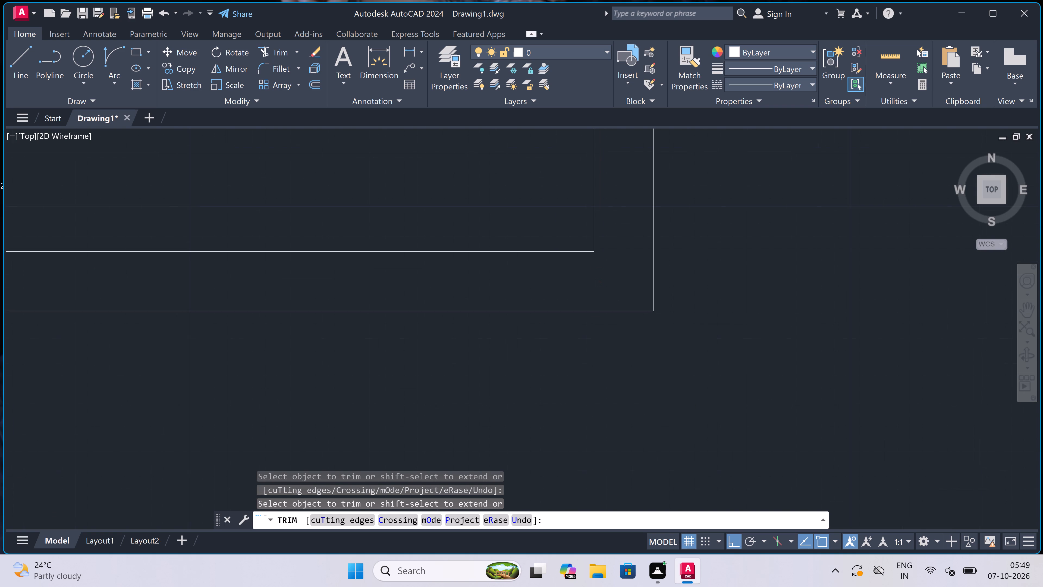
{"action": "scroll", "coordinate": [595, 296], "scroll_direction": "down", "scroll_amount": 6}
{"action": "scroll", "coordinate": [553, 271], "scroll_direction": "up", "scroll_amount": 4}
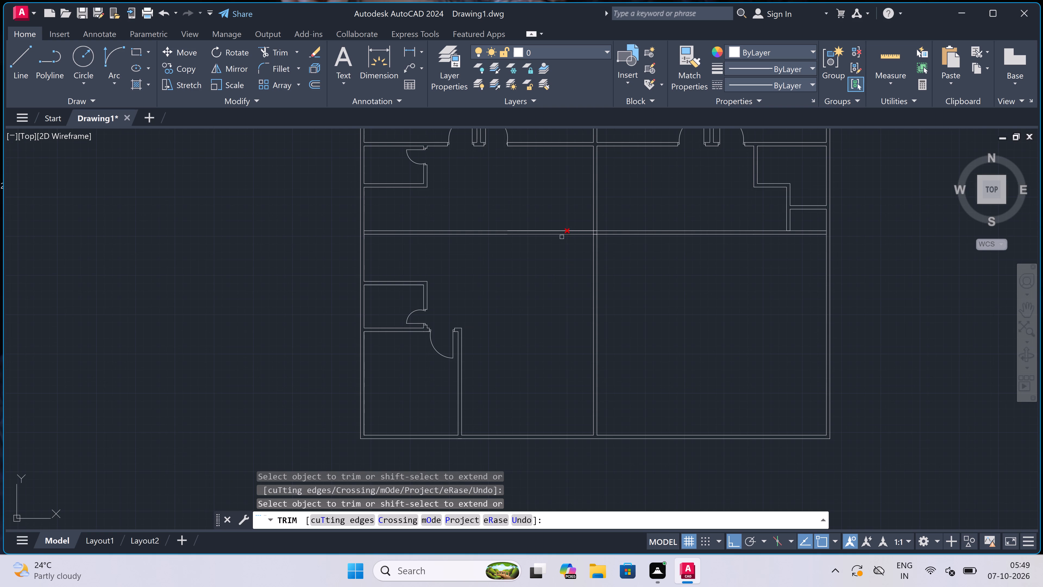
{"action": "key", "text": "Escape"}
Offset the outer line of the 10' by 11' room's east wall 10' to the east.
{"action": "scroll", "coordinate": [519, 351], "scroll_direction": "up", "scroll_amount": 1}
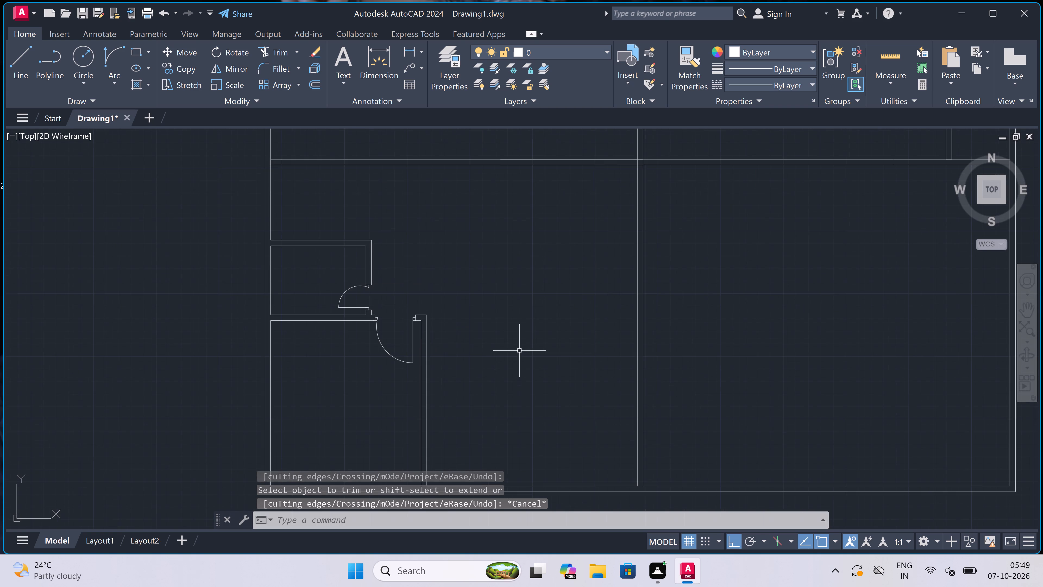
{"action": "scroll", "coordinate": [519, 351], "scroll_direction": "down", "scroll_amount": 3}
{"action": "scroll", "coordinate": [502, 376], "scroll_direction": "up", "scroll_amount": 4}
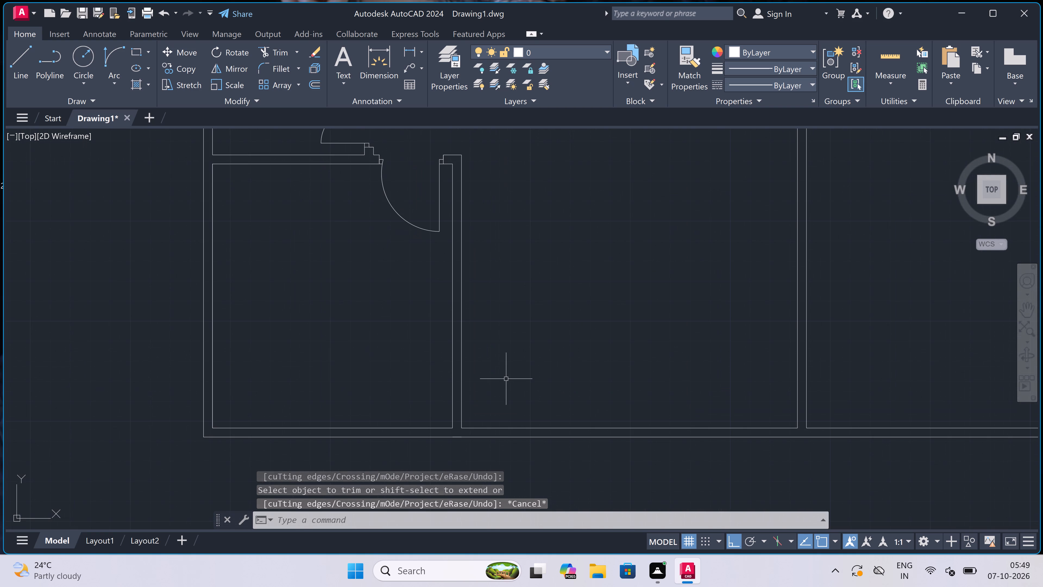
{"action": "key", "text": "o"}
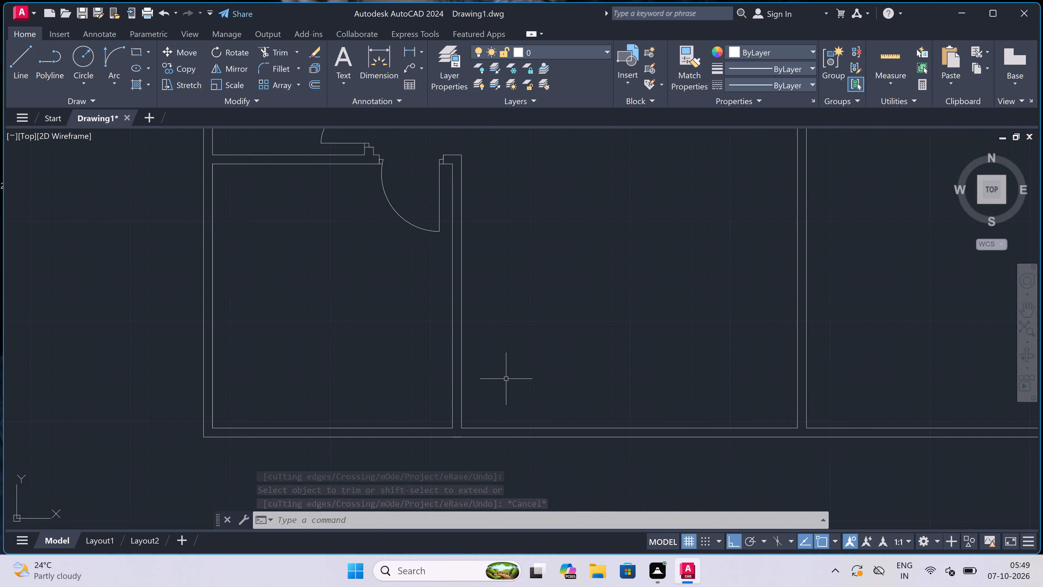
{"action": "key", "text": "space"}
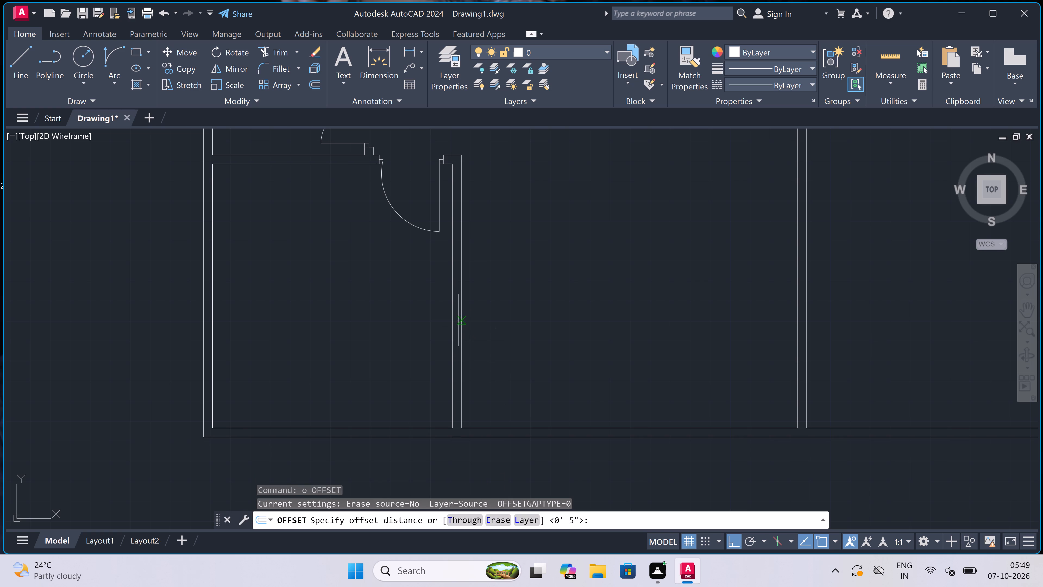
{"action": "left_click", "coordinate": [461, 317]}
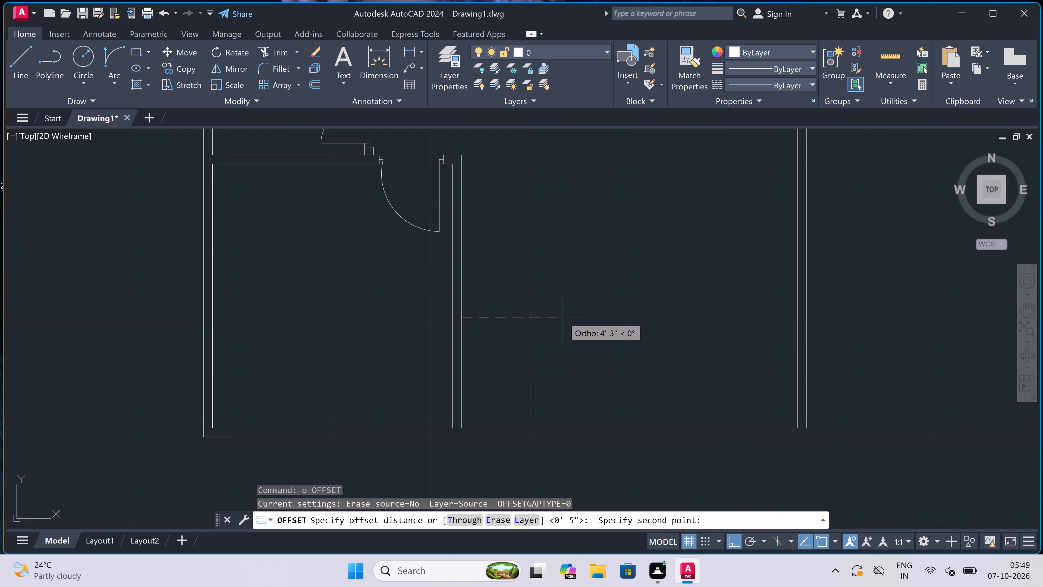
{"action": "type", "text": "10'"}
{"action": "key", "text": "space"}
{"action": "left_click", "coordinate": [463, 286]}
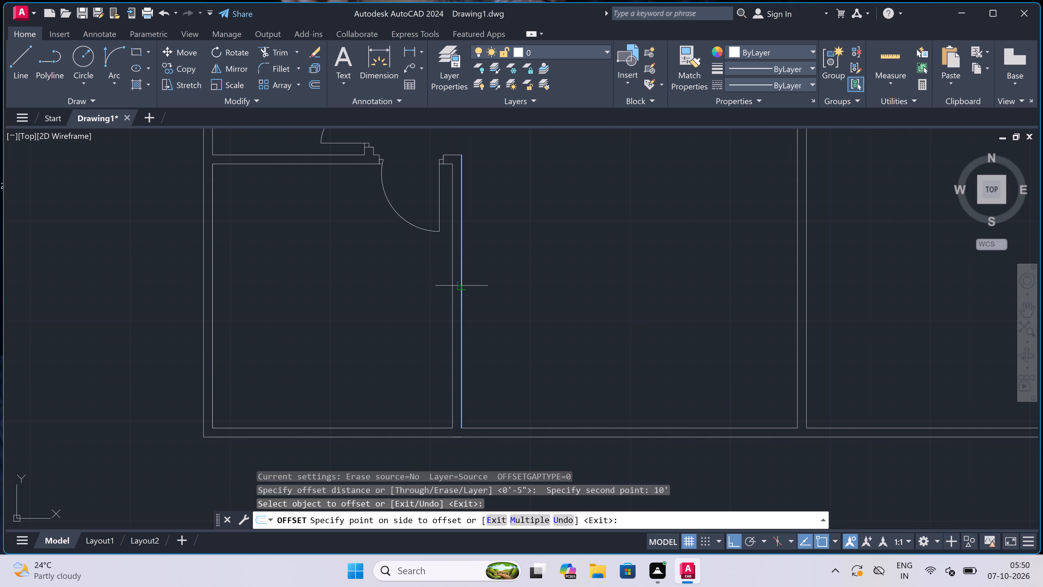
{"action": "left_click", "coordinate": [657, 276]}
{"action": "key", "text": "Escape"}
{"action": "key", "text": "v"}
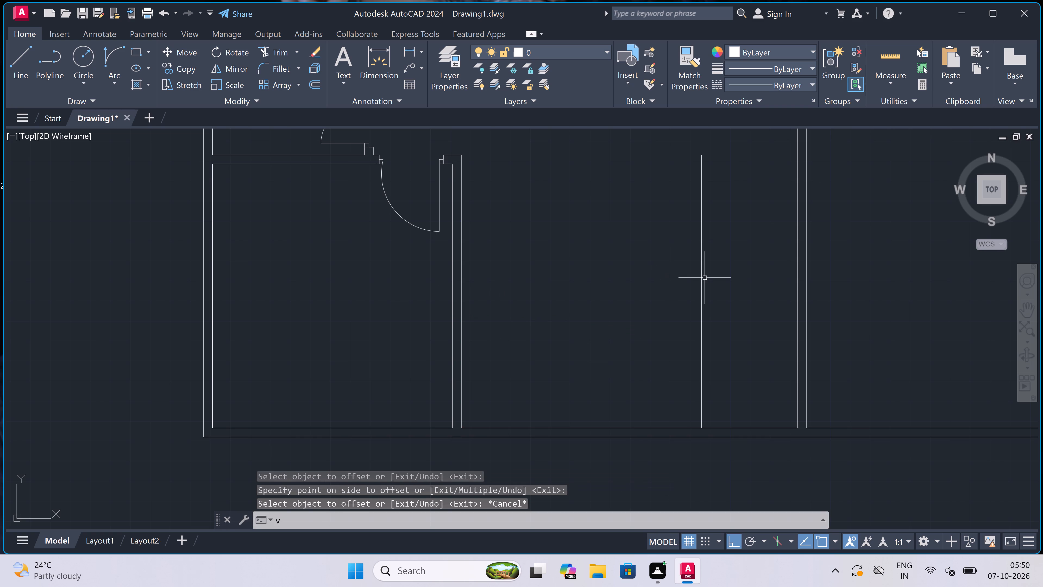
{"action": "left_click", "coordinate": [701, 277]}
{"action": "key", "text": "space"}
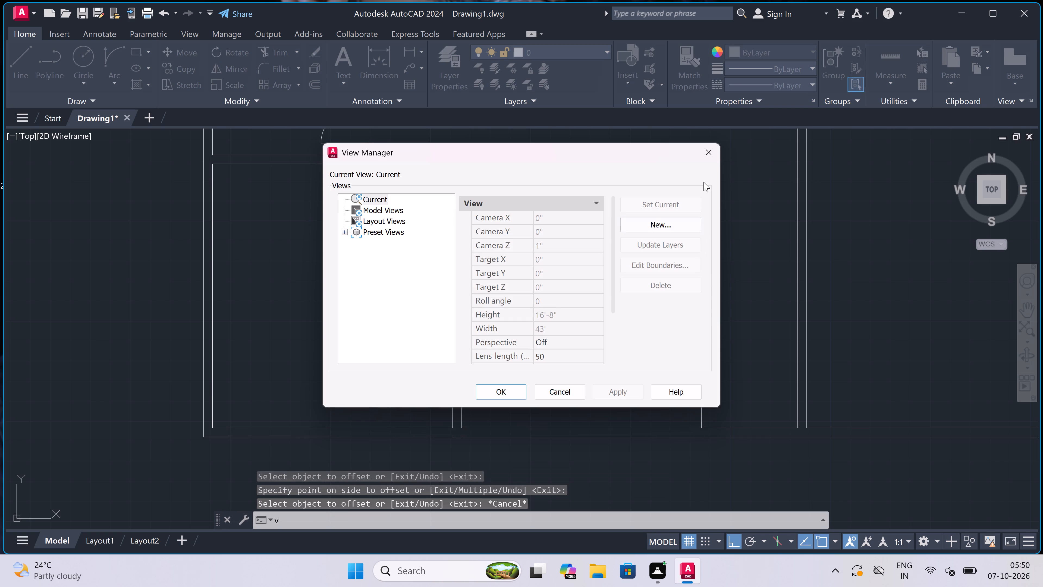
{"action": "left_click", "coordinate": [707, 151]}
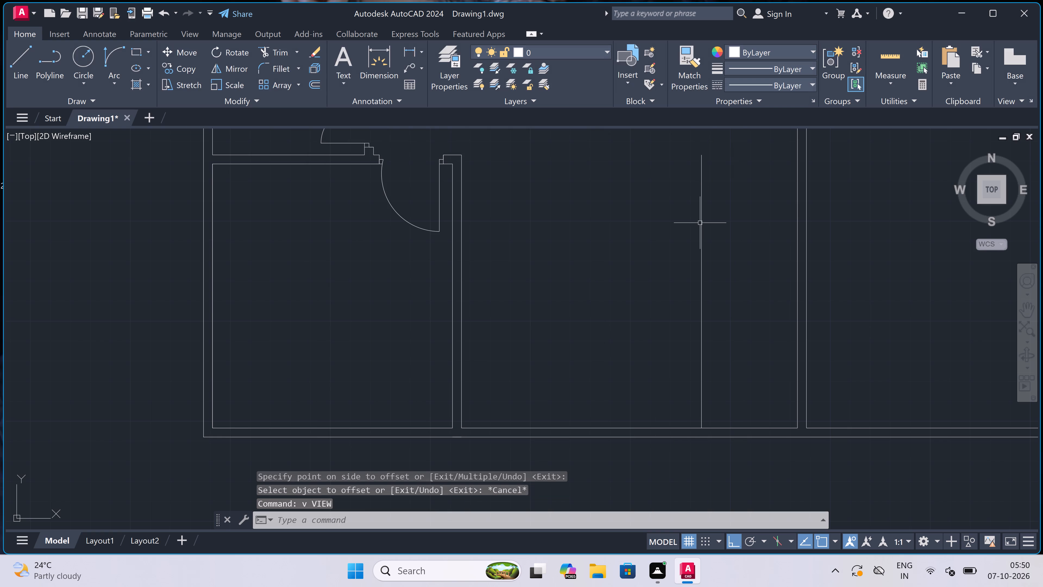
Offset the new vertical wall line 4.5" to the east to give the wall its thickness.
{"action": "key", "text": "o"}
{"action": "key", "text": "space"}
{"action": "double_click", "coordinate": [703, 243]}
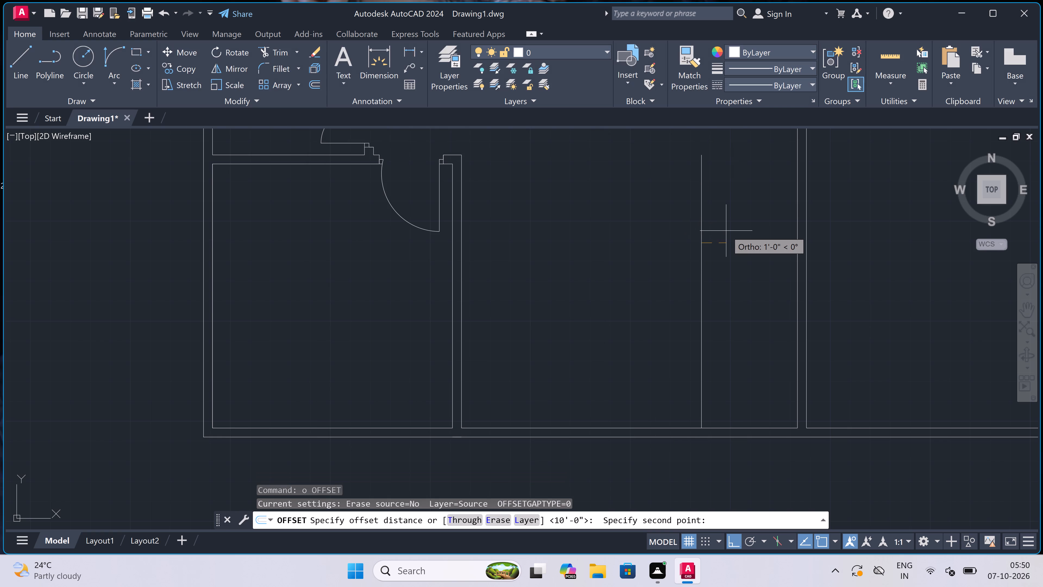
{"action": "type", "text": "4.5\""}
{"action": "key", "text": "space"}
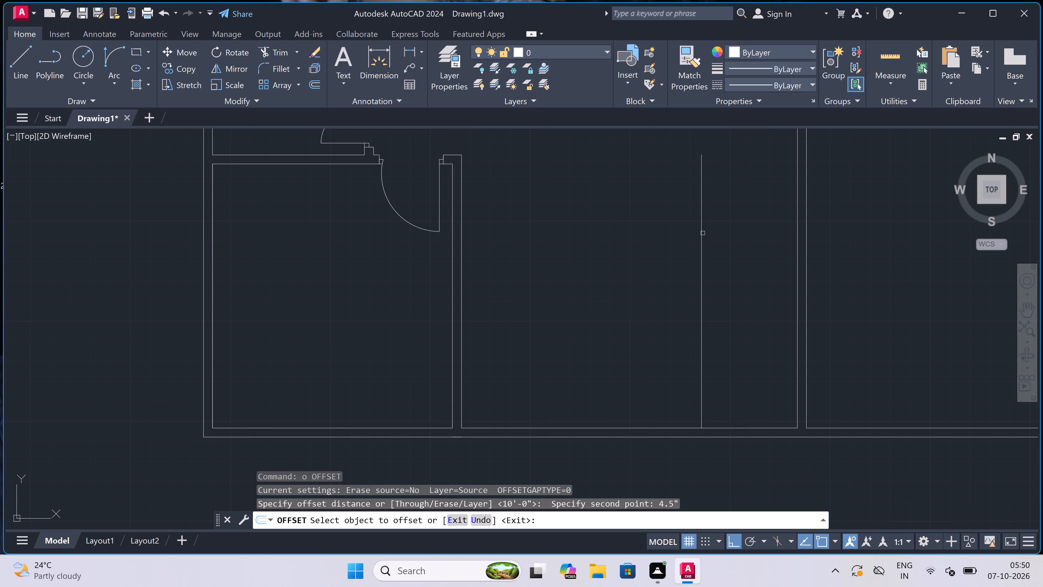
{"action": "left_click_drag", "start_coordinate": [702, 230], "coordinate": [712, 230]}
{"action": "left_click", "coordinate": [727, 232]}
{"action": "key", "text": "Escape"}
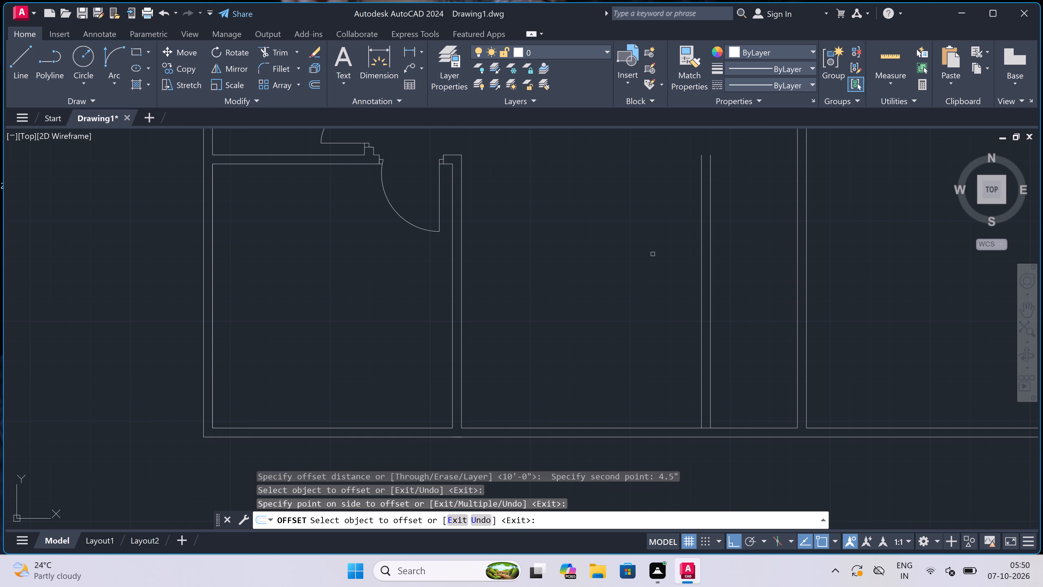
Draw the adjoining room's outer and inner north wall lines from the existing room's northeast corner to the new wall's east line.
{"action": "scroll", "coordinate": [569, 265], "scroll_direction": "down", "scroll_amount": 5}
{"action": "scroll", "coordinate": [577, 252], "scroll_direction": "up", "scroll_amount": 4}
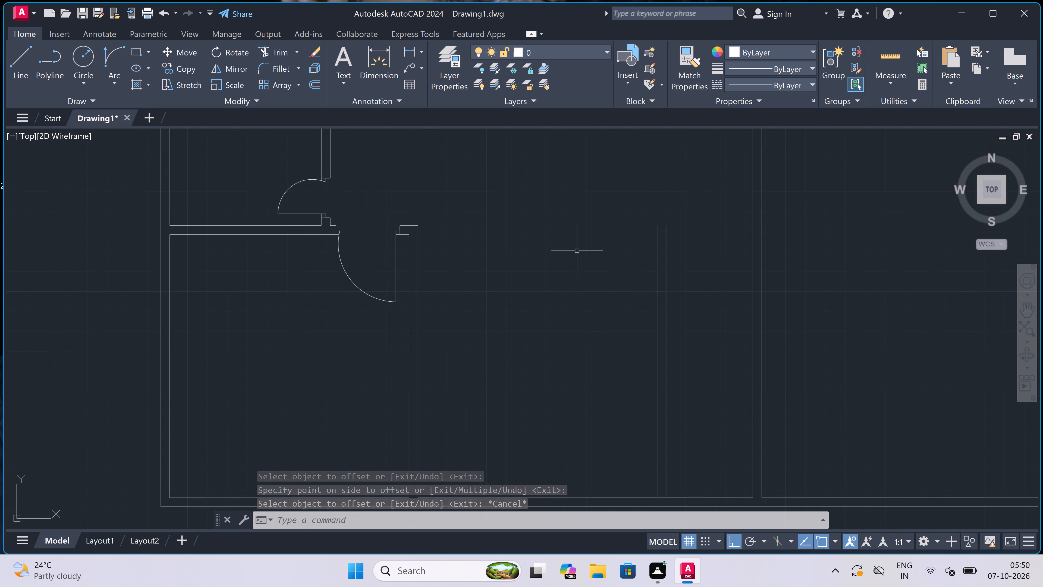
{"action": "key", "text": "l"}
{"action": "key", "text": "space"}
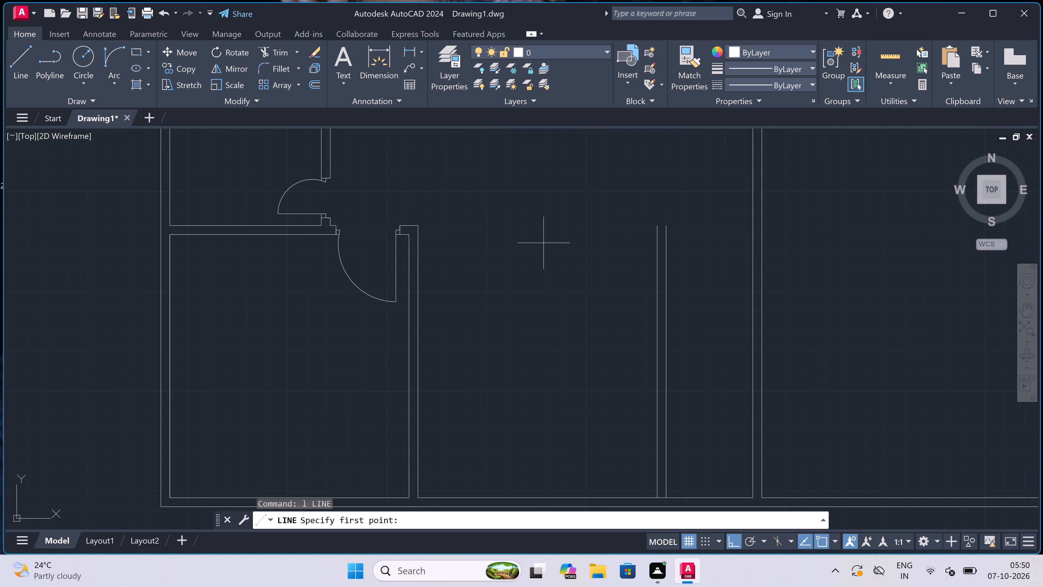
{"action": "left_click", "coordinate": [422, 226]}
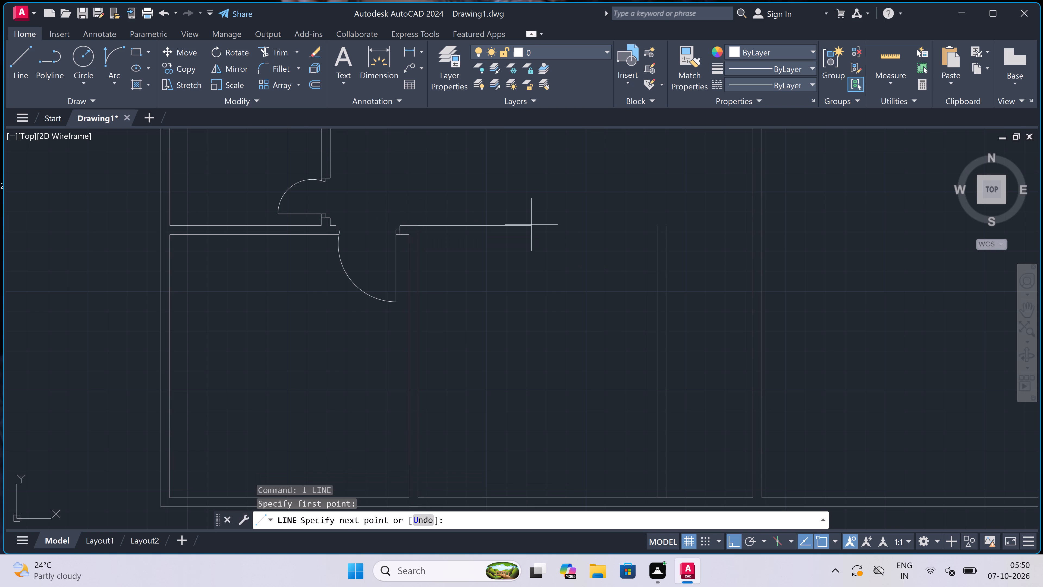
{"action": "left_click", "coordinate": [670, 225]}
{"action": "key", "text": "Escape"}
{"action": "key", "text": "space"}
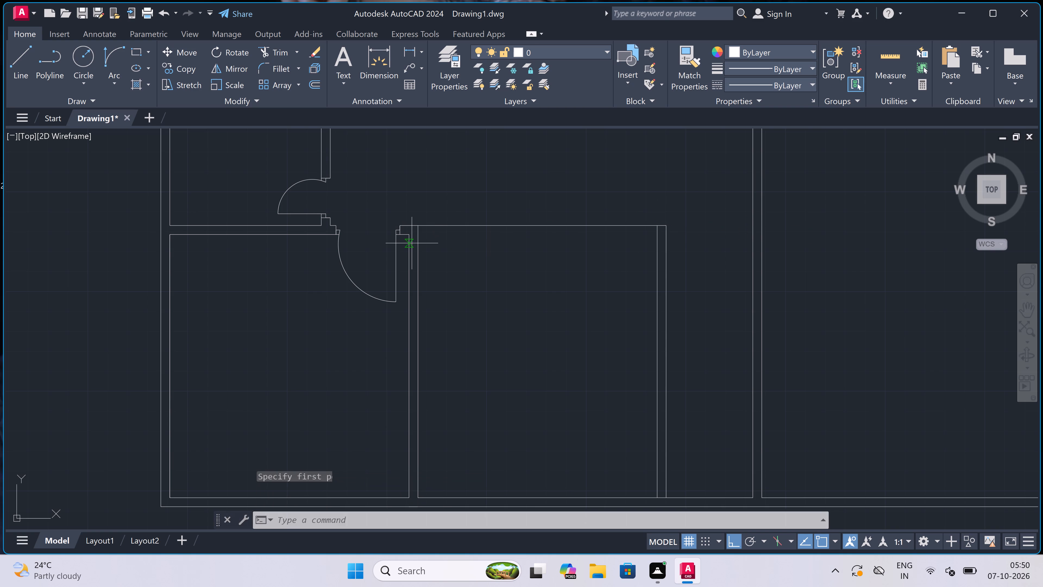
{"action": "left_click", "coordinate": [410, 234]}
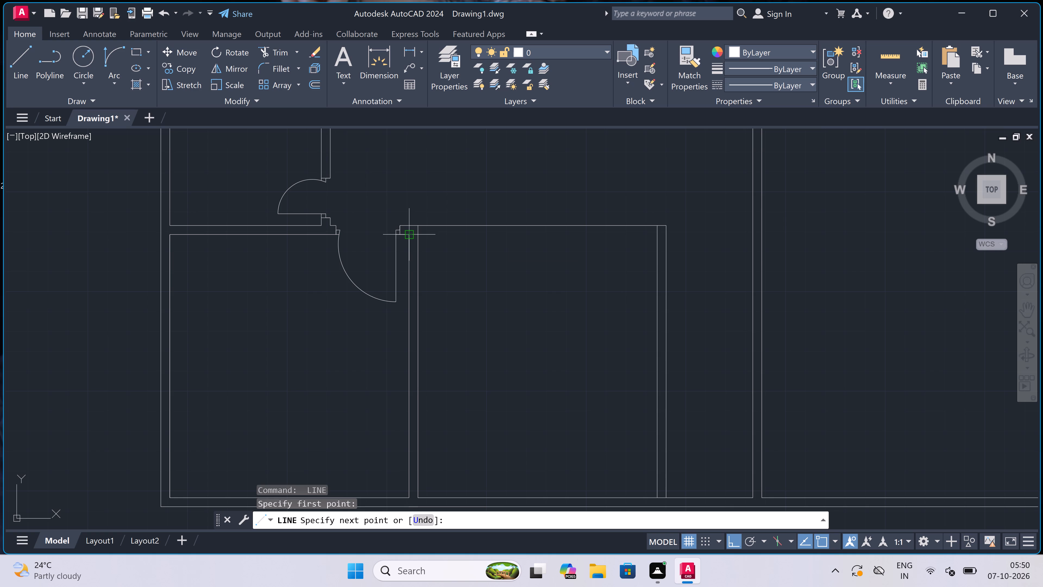
{"action": "left_click", "coordinate": [671, 235]}
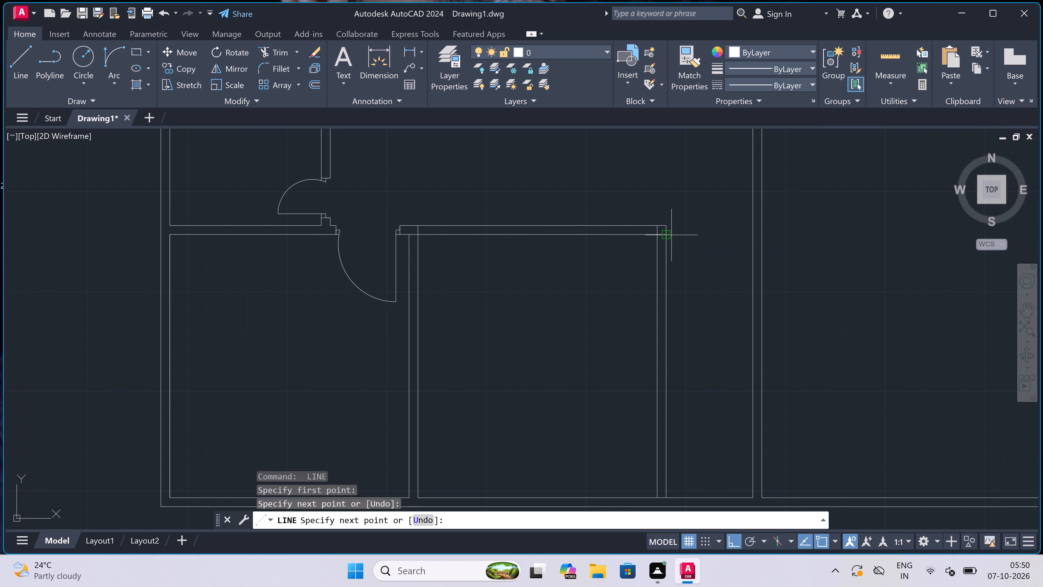
{"action": "key", "text": "Escape"}
{"action": "scroll", "coordinate": [402, 231], "scroll_direction": "up", "scroll_amount": 1}
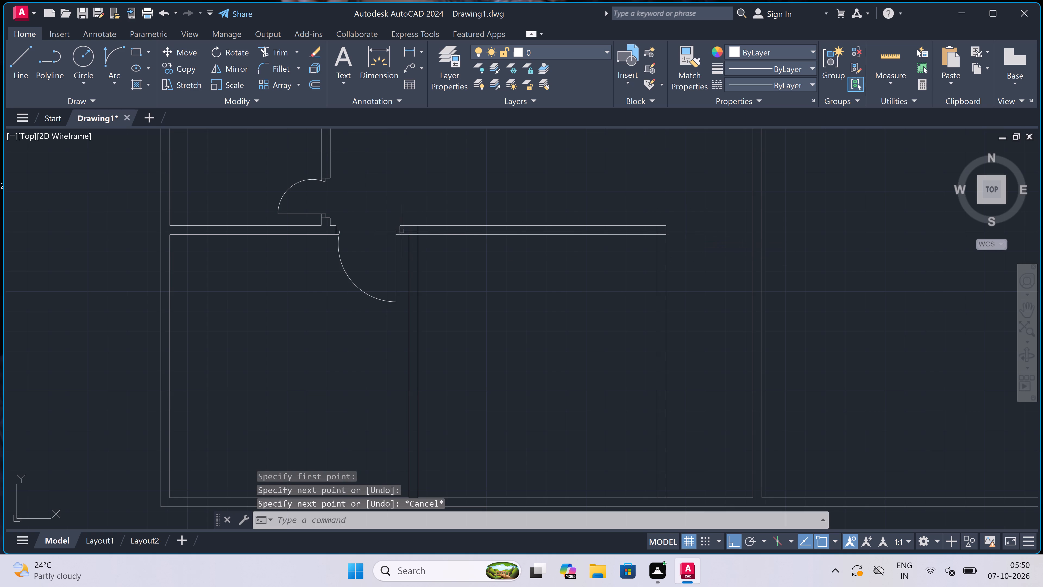
Draw the adjoining room's west door jamb across its north wall, with a 2" stop eastward and a 3' door leaf southward.
{"action": "scroll", "coordinate": [402, 231], "scroll_direction": "up", "scroll_amount": 1}
{"action": "key", "text": "space"}
{"action": "left_click", "coordinate": [470, 242]}
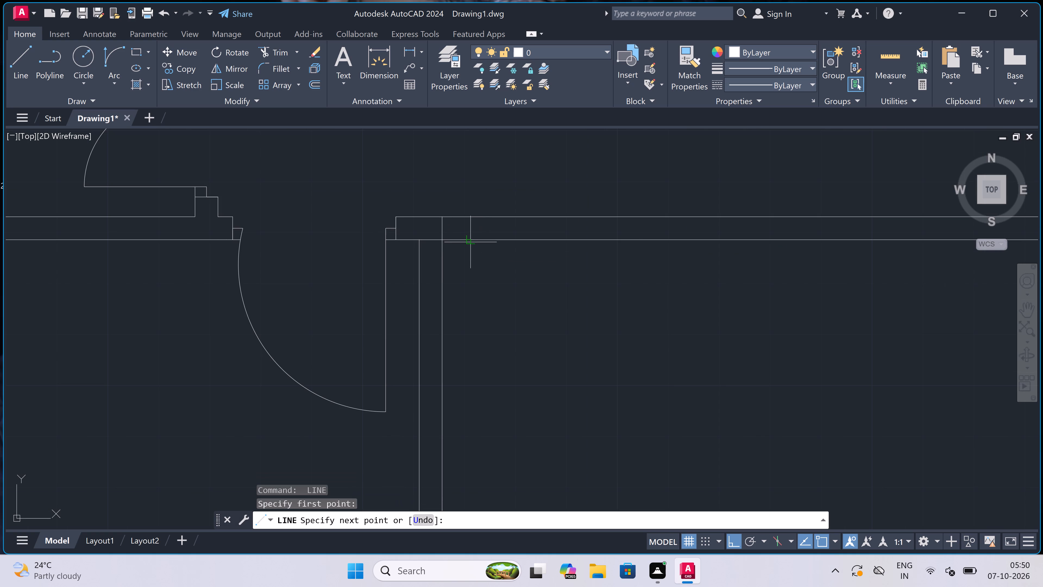
{"action": "left_click", "coordinate": [475, 219]}
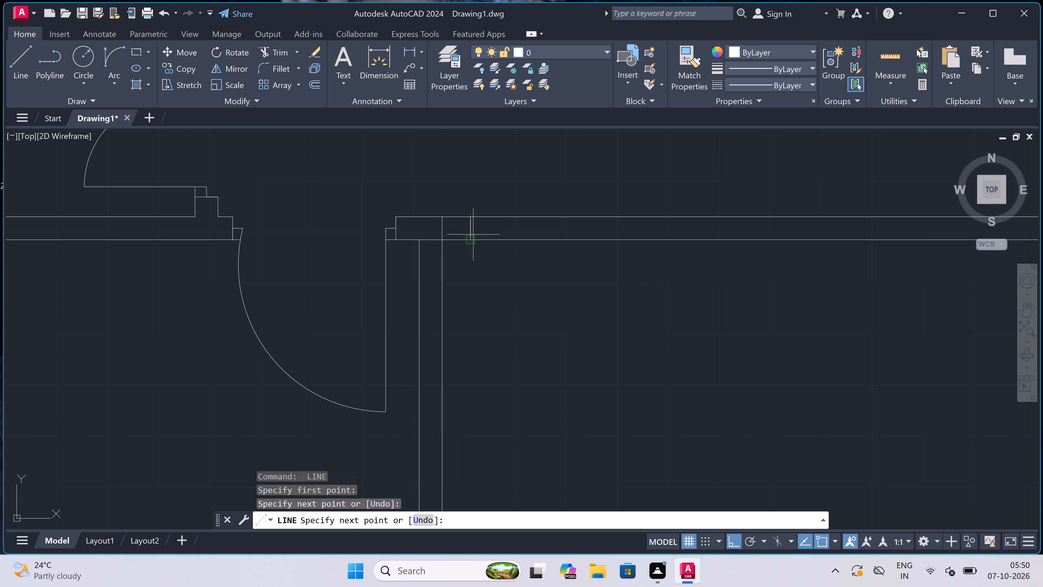
{"action": "left_click", "coordinate": [473, 231]}
{"action": "left_click", "coordinate": [475, 231]}
{"action": "key", "text": "2"}
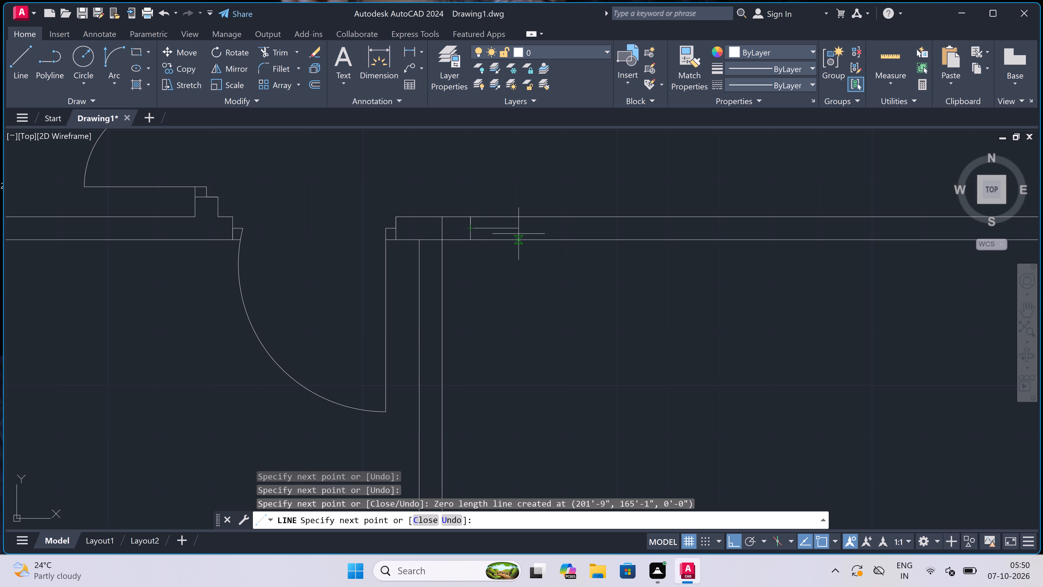
{"action": "type", "text": "\""}
{"action": "key", "text": "space"}
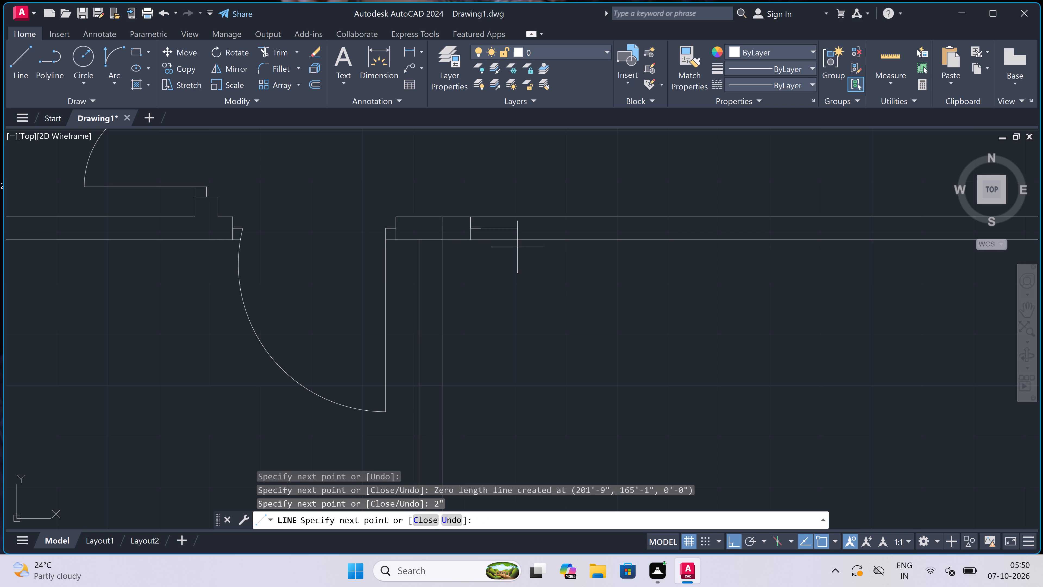
{"action": "type", "text": "3'"}
{"action": "key", "text": "space"}
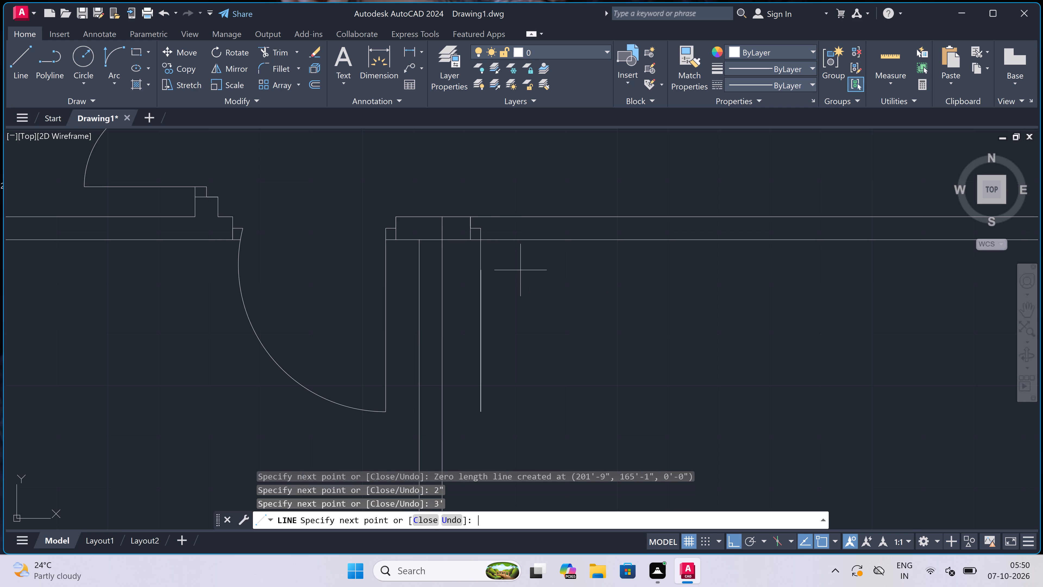
{"action": "key", "text": "Escape"}
Draw the east door jamb across the adjoining room's north wall with a 2" stop line pointing west from its midpoint.
{"action": "key", "text": "space"}
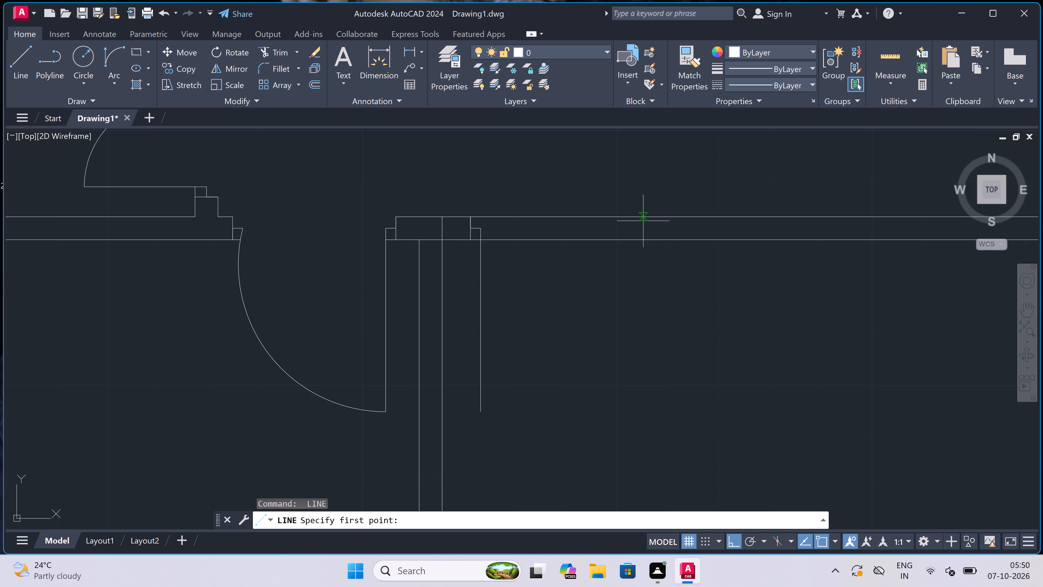
{"action": "left_click", "coordinate": [643, 221]}
{"action": "left_click", "coordinate": [644, 238]}
{"action": "left_click", "coordinate": [645, 229]}
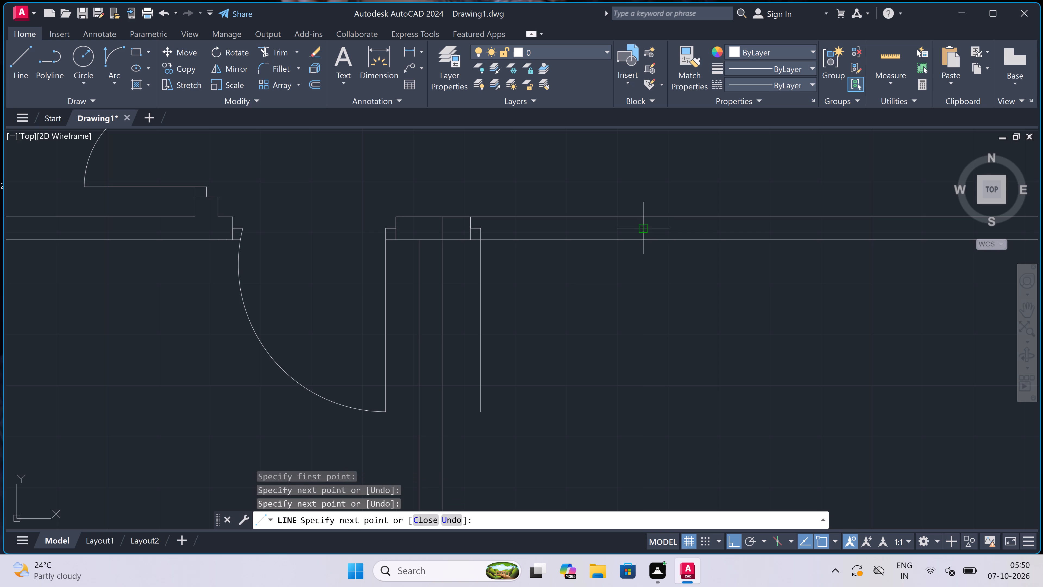
{"action": "type", "text": "2\""}
{"action": "key", "text": "space"}
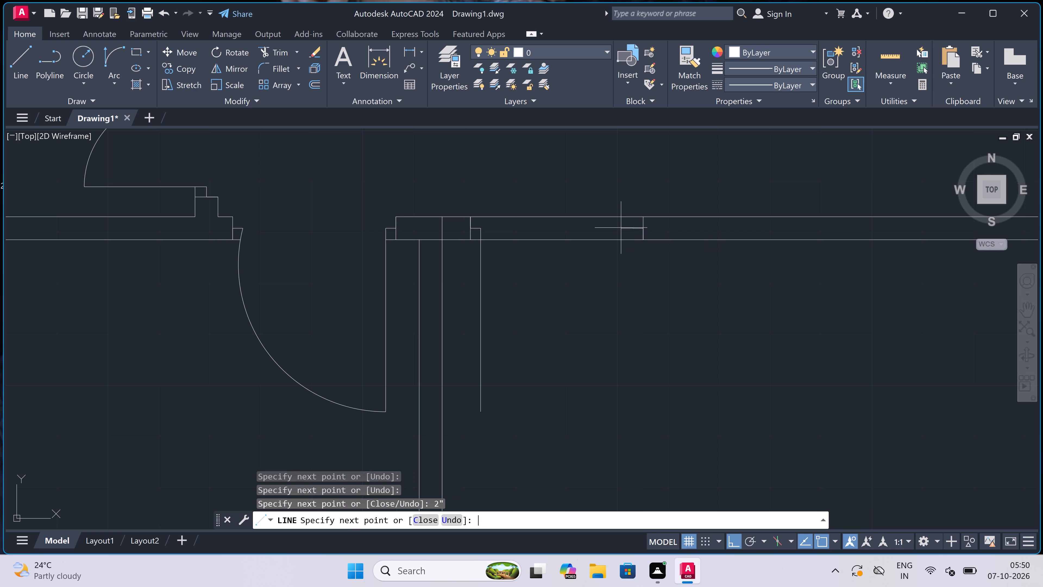
{"action": "key", "text": "Escape"}
Draw the door swing arc from the end of the 3' door leaf to the east jamb's stop.
{"action": "left_click", "coordinate": [106, 56]}
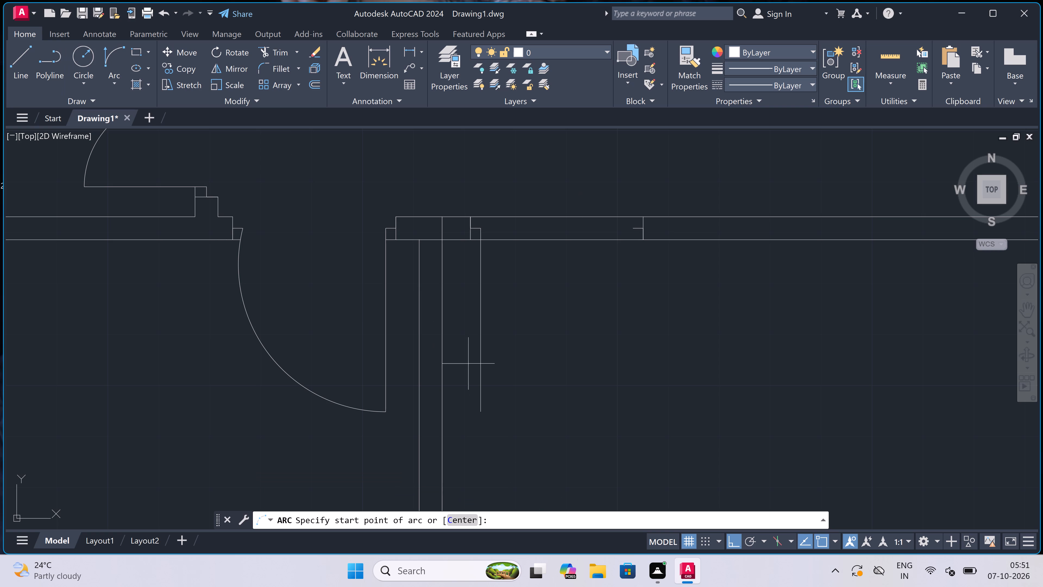
{"action": "left_click", "coordinate": [483, 410]}
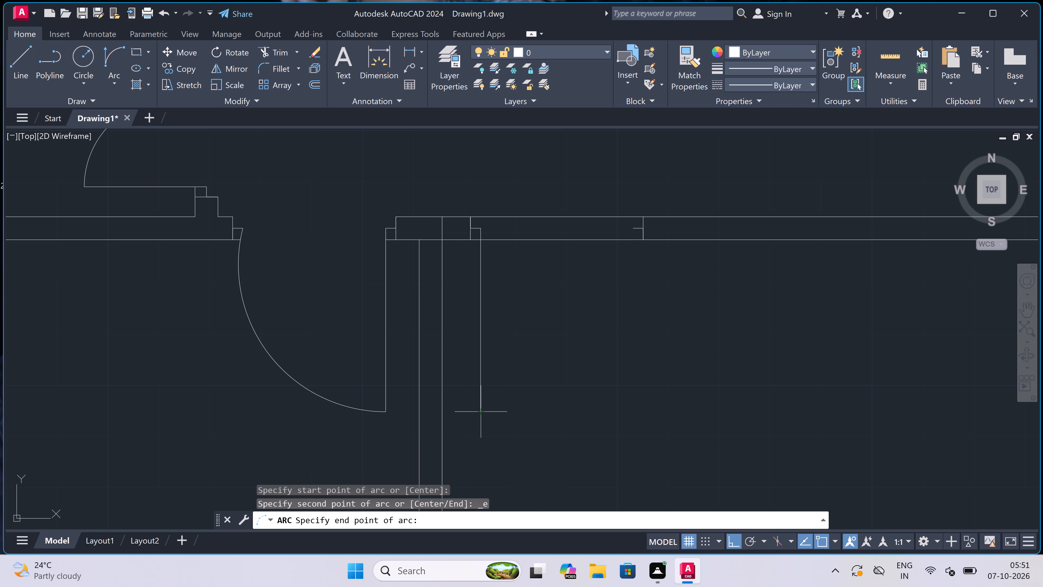
{"action": "left_click", "coordinate": [632, 230]}
{"action": "double_click", "coordinate": [727, 331]}
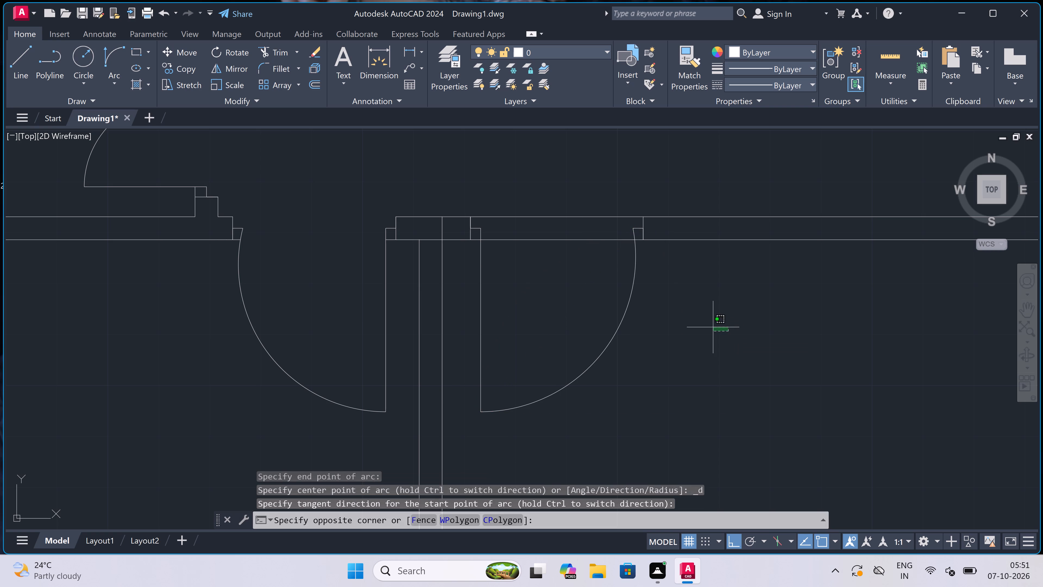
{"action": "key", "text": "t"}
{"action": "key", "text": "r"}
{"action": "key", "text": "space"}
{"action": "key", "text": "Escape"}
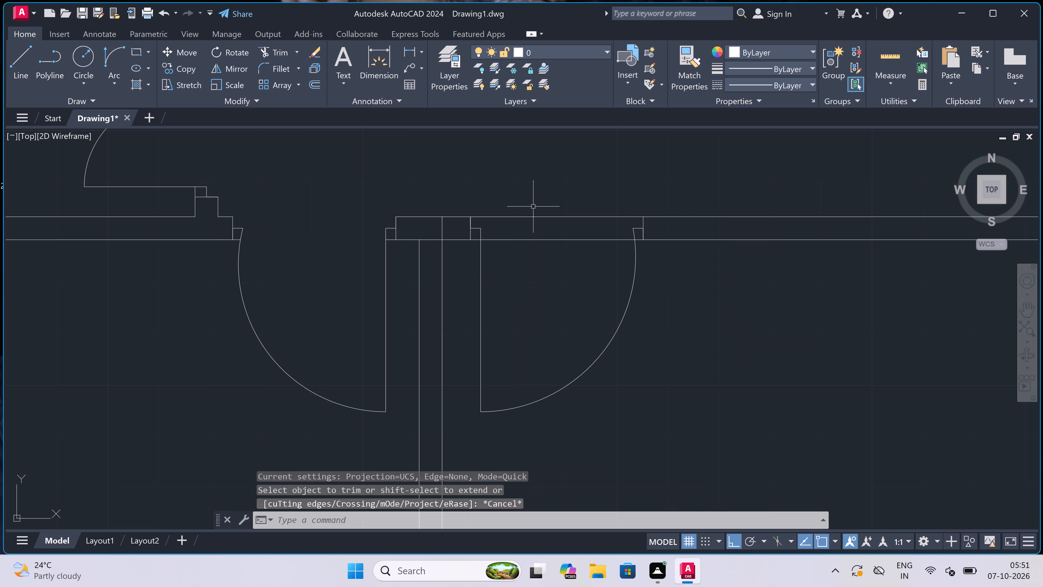
Trim both north wall lines across the new door opening between its two jambs.
{"action": "type", "text": "tr"}
{"action": "key", "text": "space"}
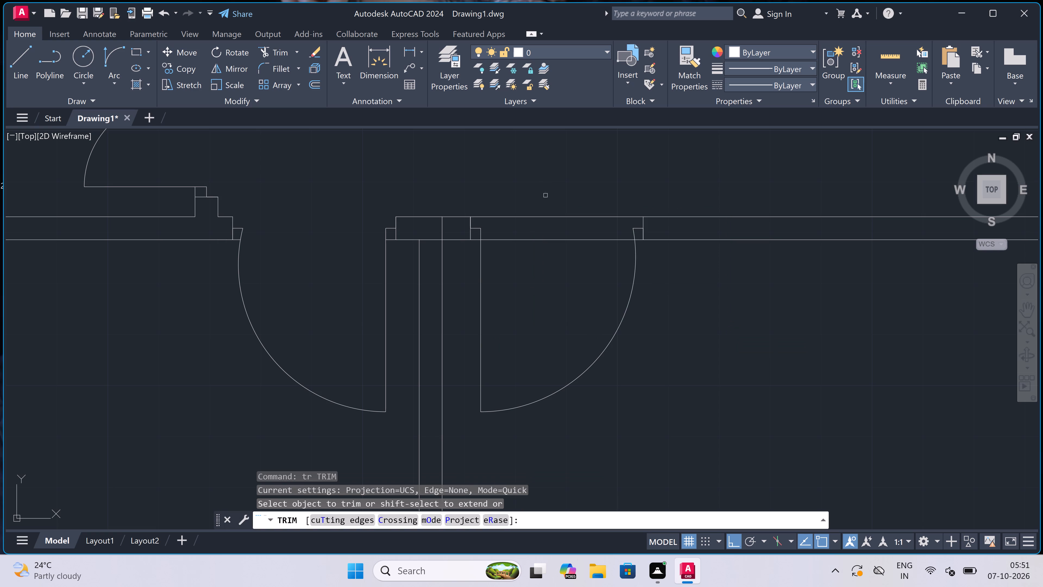
{"action": "left_click", "coordinate": [545, 195]}
{"action": "double_click", "coordinate": [546, 274]}
Trim the crossing line segments where the wall between the two south rooms meets the north wall between their doors.
{"action": "scroll", "coordinate": [413, 230], "scroll_direction": "up", "scroll_amount": 2}
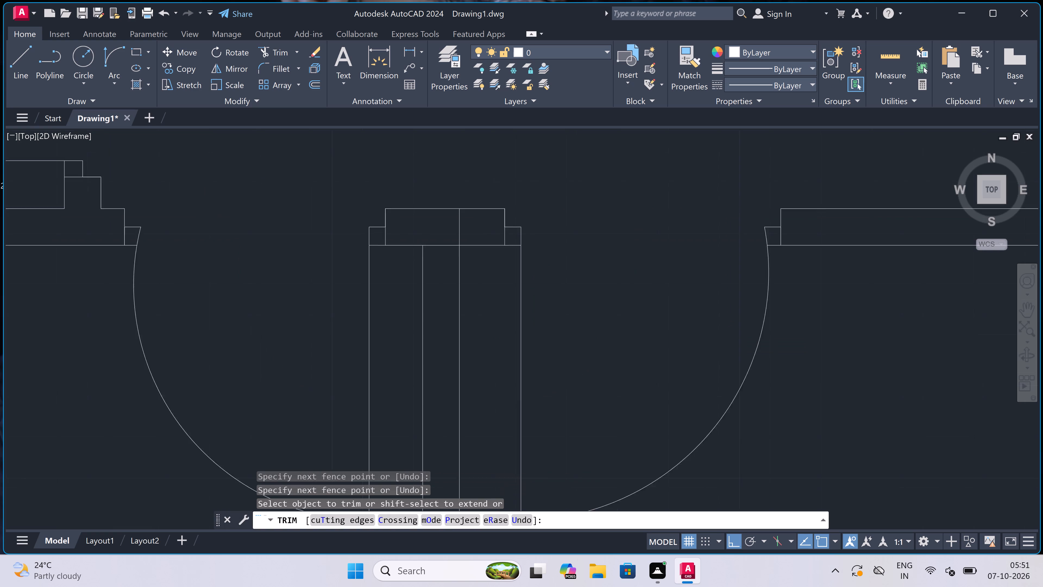
{"action": "left_click", "coordinate": [448, 227]}
{"action": "left_click", "coordinate": [463, 265]}
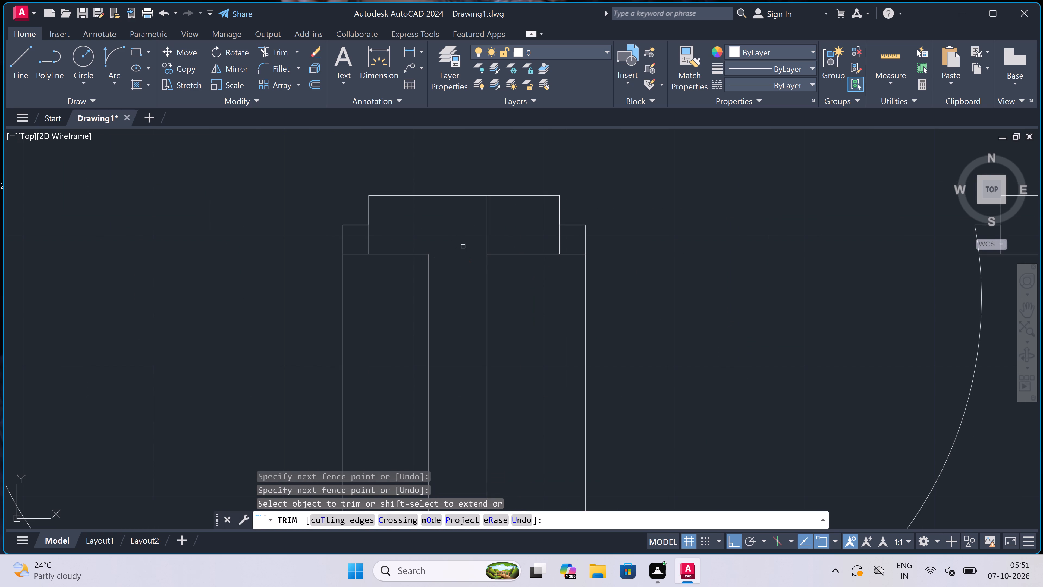
{"action": "left_click", "coordinate": [462, 243]}
{"action": "left_click", "coordinate": [503, 223]}
Trim the overlapping inner wall lines at the adjoining room's northeast corner.
{"action": "scroll", "coordinate": [503, 223], "scroll_direction": "down", "scroll_amount": 6}
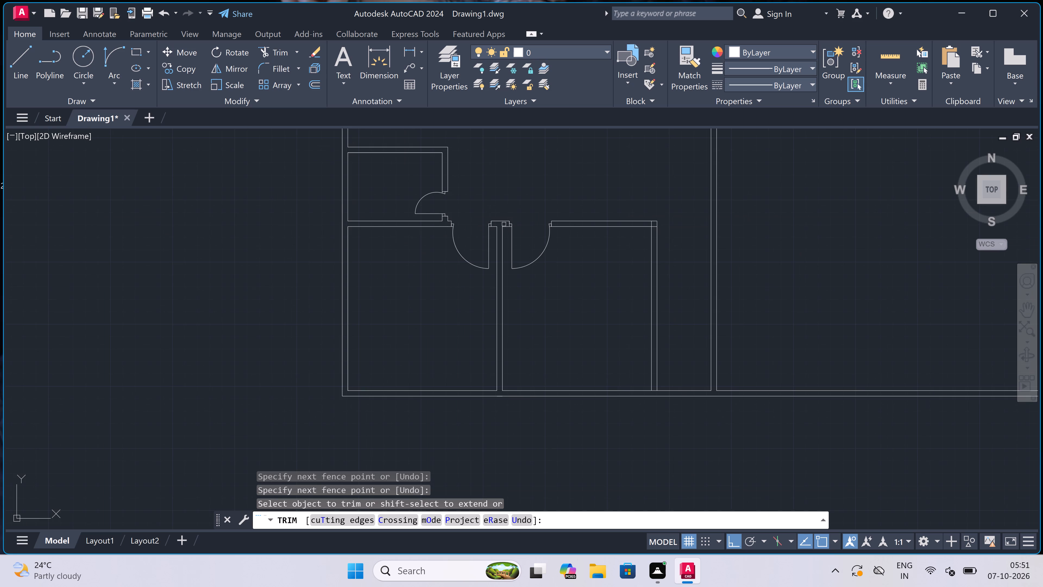
{"action": "scroll", "coordinate": [666, 230], "scroll_direction": "up", "scroll_amount": 3}
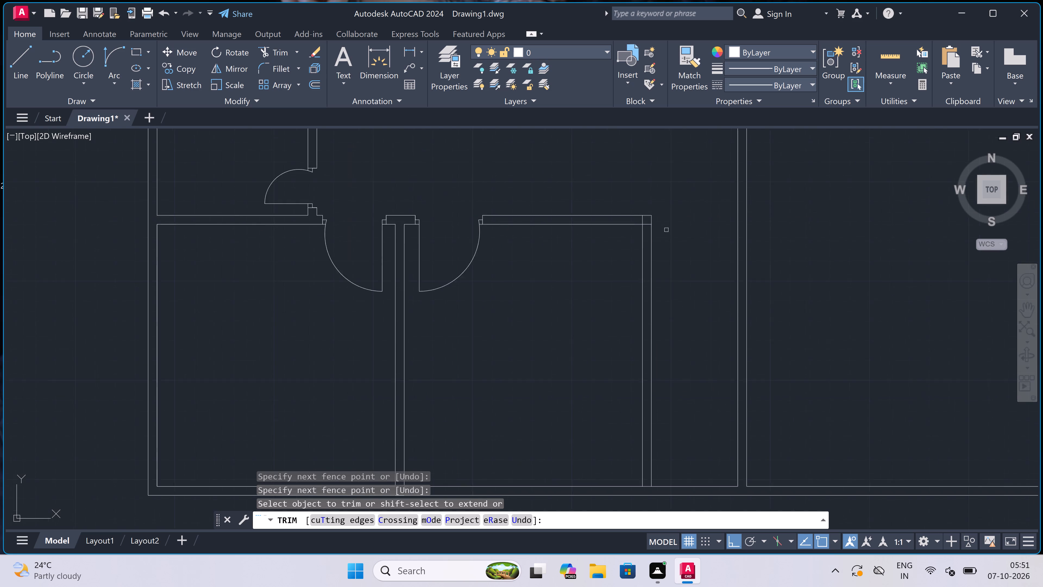
{"action": "scroll", "coordinate": [610, 200], "scroll_direction": "up", "scroll_amount": 2}
{"action": "left_click", "coordinate": [590, 203]}
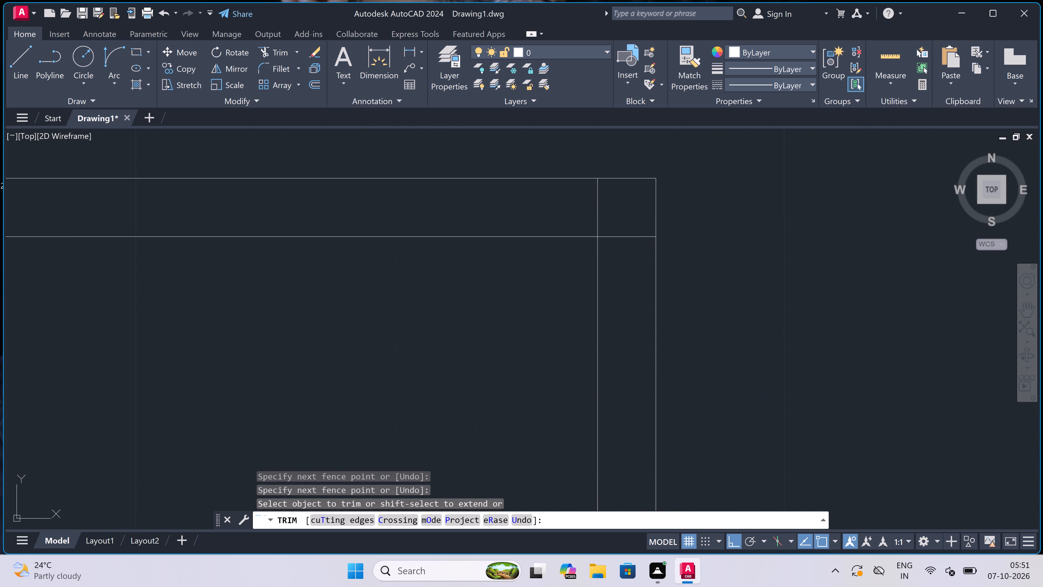
{"action": "left_click", "coordinate": [639, 212]}
{"action": "left_click", "coordinate": [639, 212]}
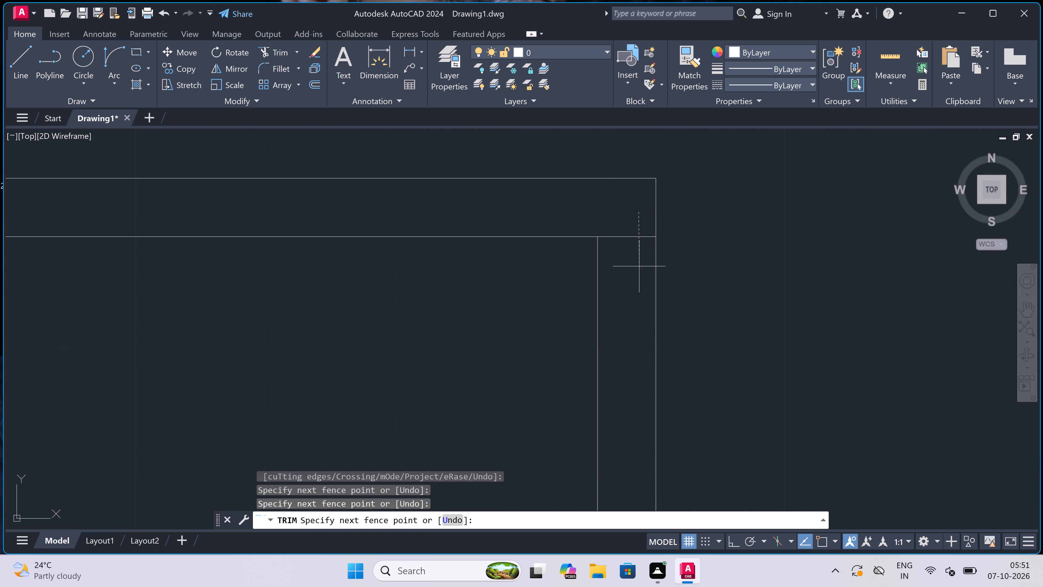
{"action": "left_click", "coordinate": [639, 277]}
Trim away both lines of the long vertical wall between the middle horizontal wall and the building's south wall.
{"action": "scroll", "coordinate": [619, 223], "scroll_direction": "down", "scroll_amount": 8}
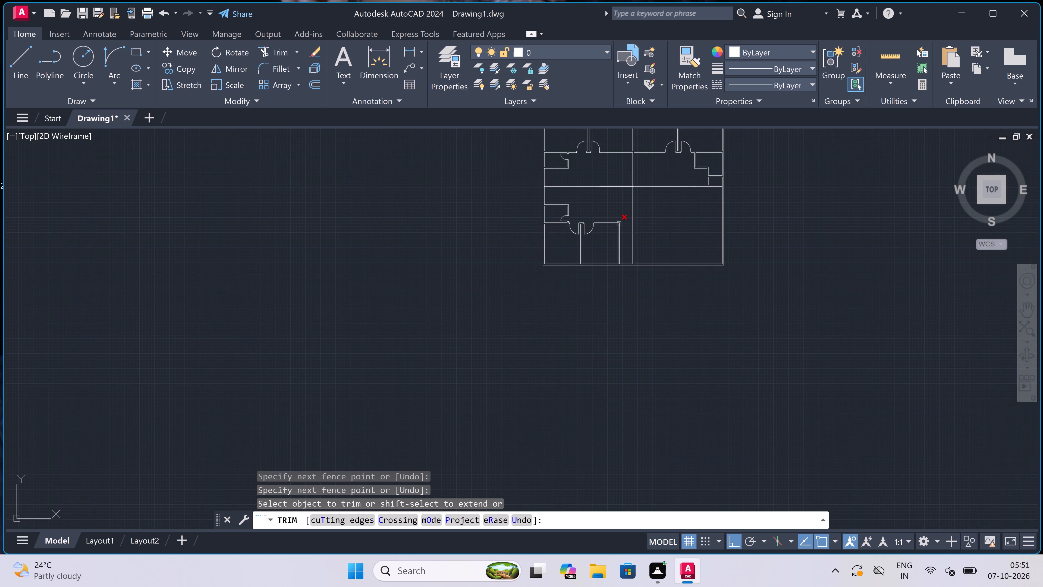
{"action": "scroll", "coordinate": [632, 203], "scroll_direction": "up", "scroll_amount": 3}
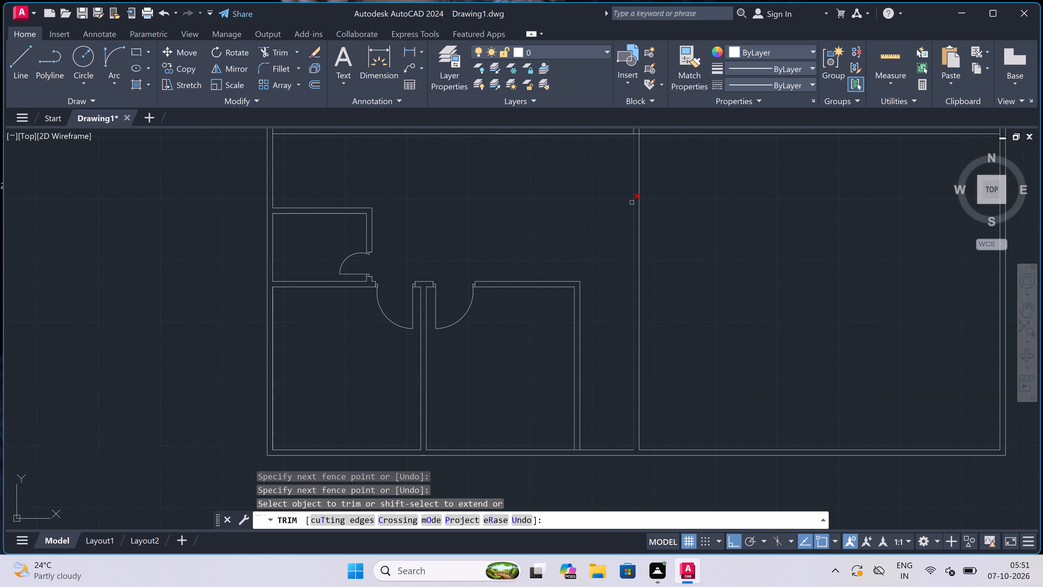
{"action": "scroll", "coordinate": [583, 206], "scroll_direction": "down", "scroll_amount": 2}
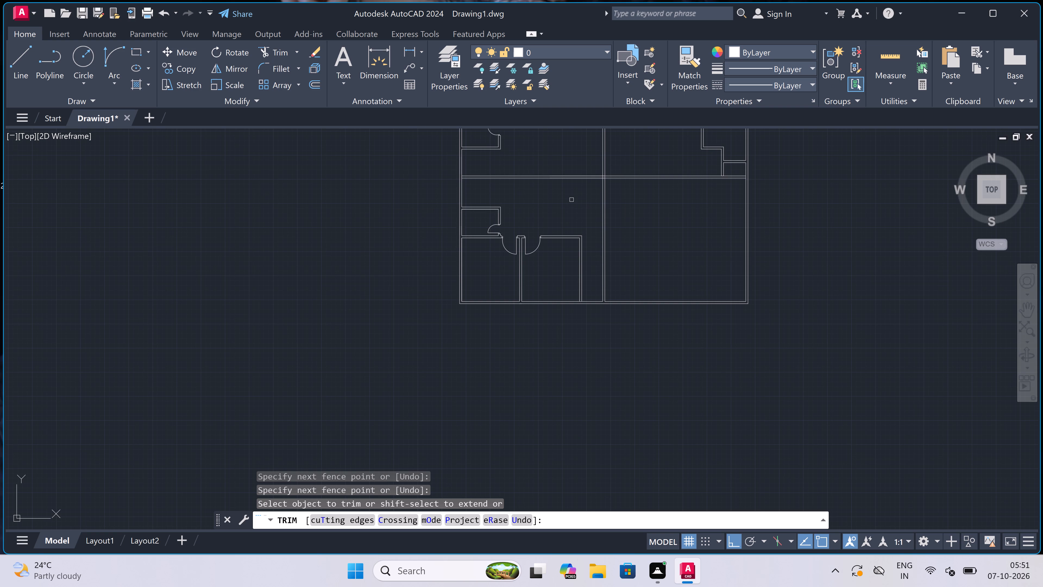
{"action": "scroll", "coordinate": [571, 200], "scroll_direction": "up", "scroll_amount": 2}
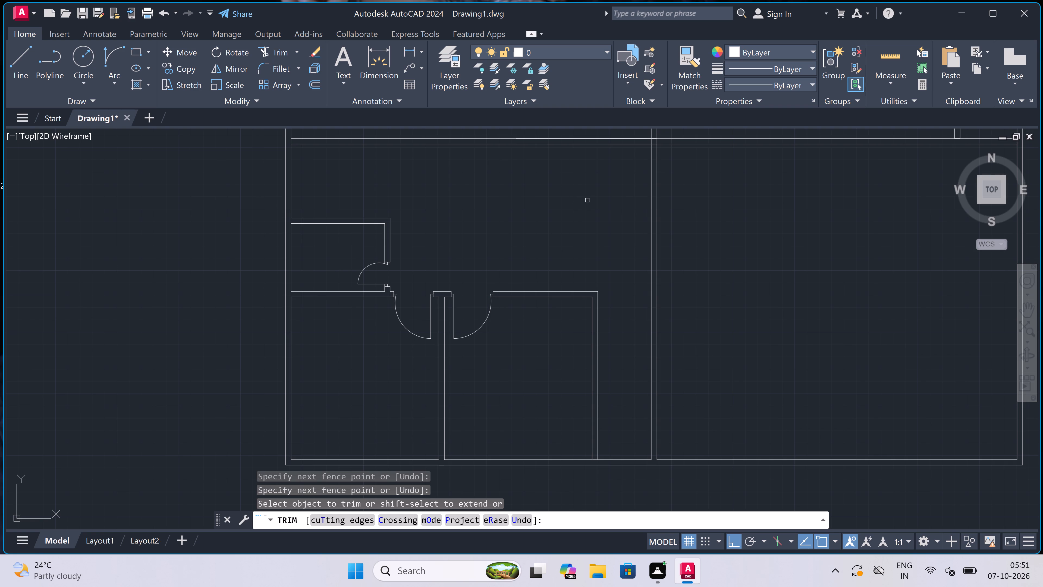
{"action": "scroll", "coordinate": [590, 200], "scroll_direction": "down", "scroll_amount": 1}
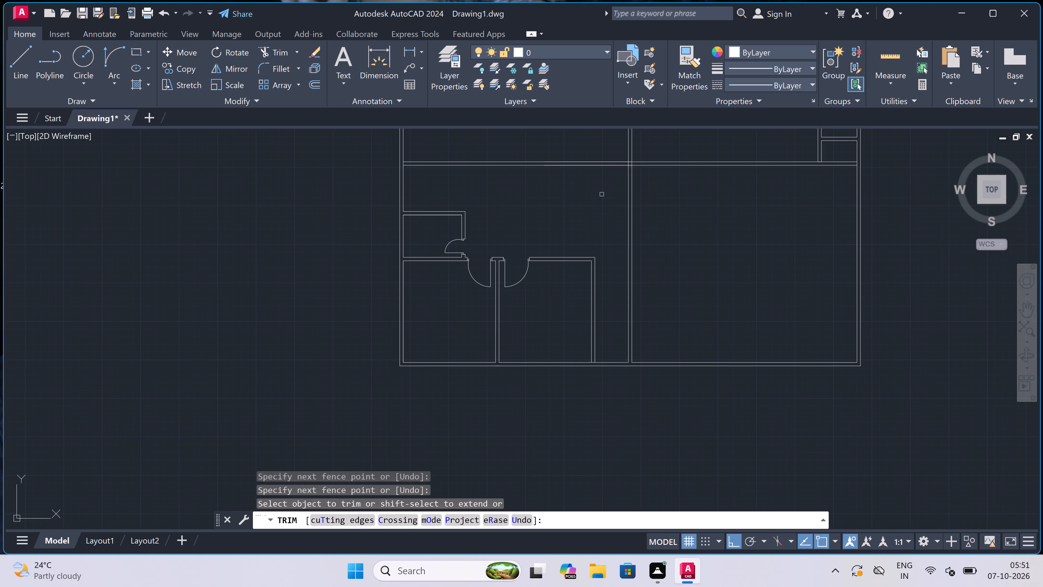
{"action": "double_click", "coordinate": [620, 183]}
{"action": "left_click", "coordinate": [672, 182]}
Clean up the upper vertical wall's junction with the middle horizontal wall, trimming the protruding ends and the line between them.
{"action": "scroll", "coordinate": [621, 150], "scroll_direction": "up", "scroll_amount": 4}
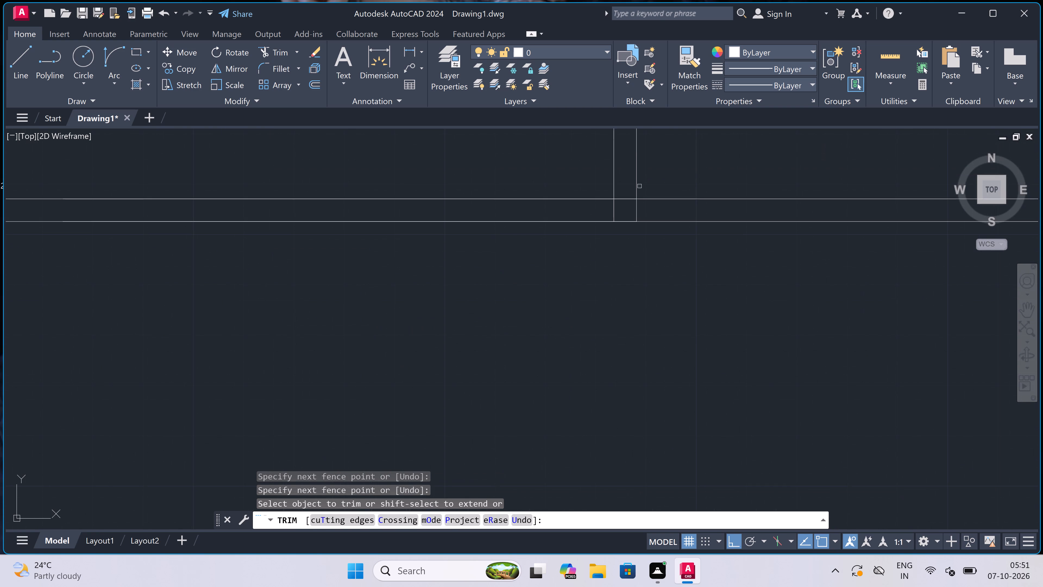
{"action": "scroll", "coordinate": [637, 198], "scroll_direction": "up", "scroll_amount": 2}
{"action": "left_click", "coordinate": [653, 227]}
{"action": "left_click", "coordinate": [566, 223]}
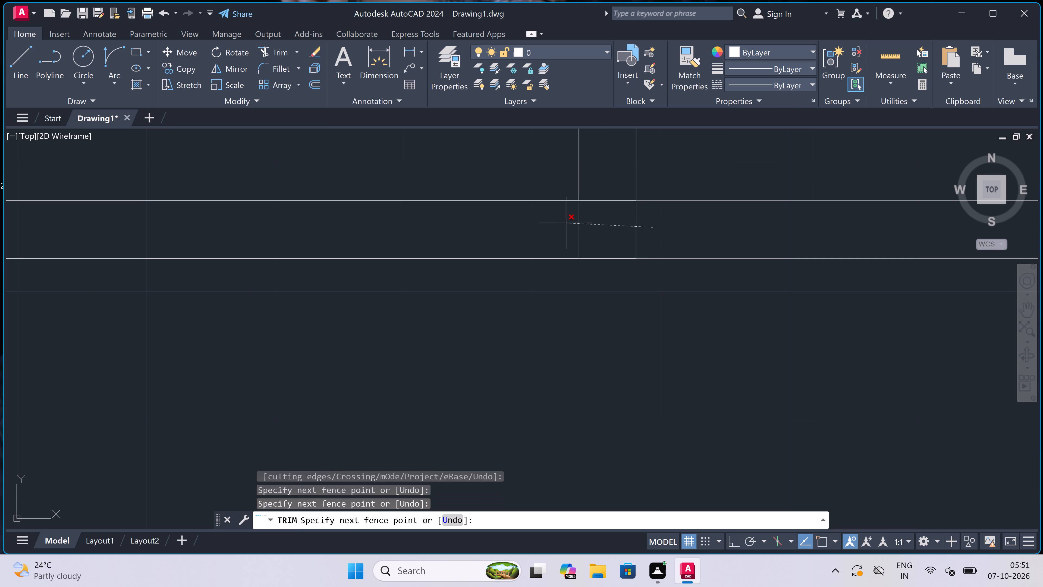
{"action": "left_click", "coordinate": [625, 211]}
{"action": "left_click", "coordinate": [615, 187]}
{"action": "scroll", "coordinate": [614, 187], "scroll_direction": "down", "scroll_amount": 5}
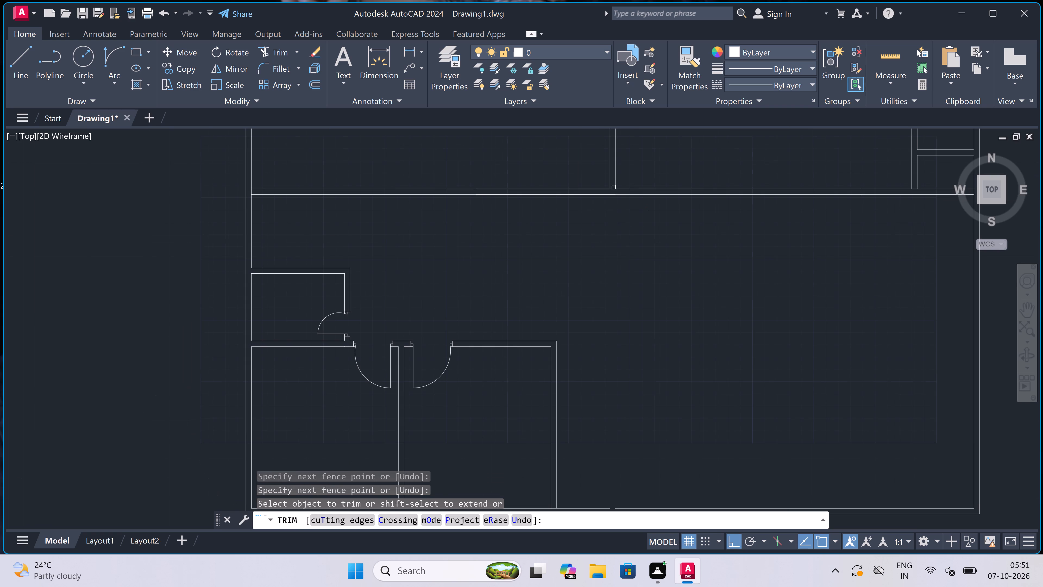
{"action": "key", "text": "Escape"}
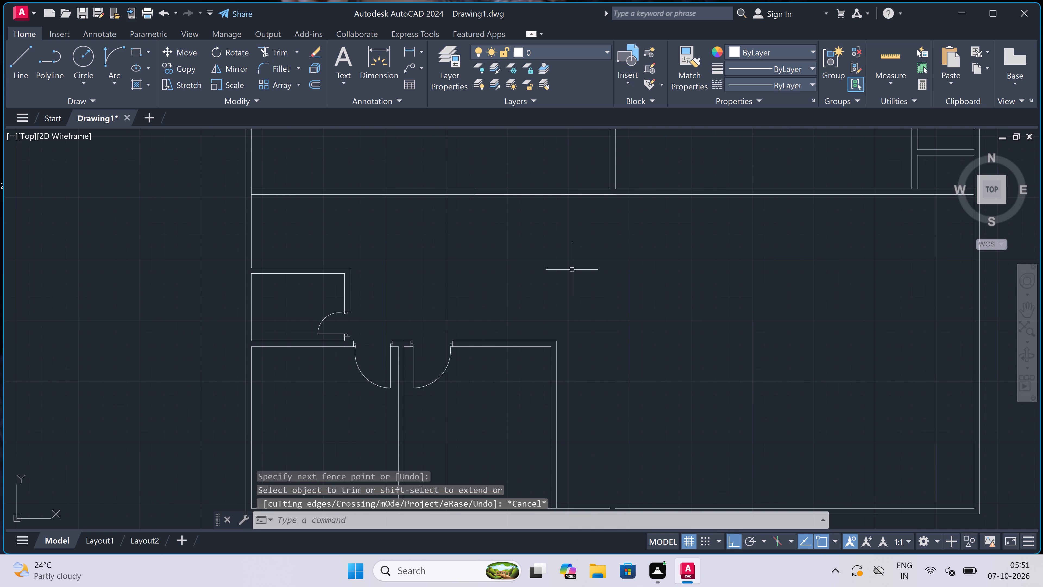
Extend both lines of the adjoining room's east wall north to the middle horizontal wall.
{"action": "type", "text": "ex"}
{"action": "key", "text": "space"}
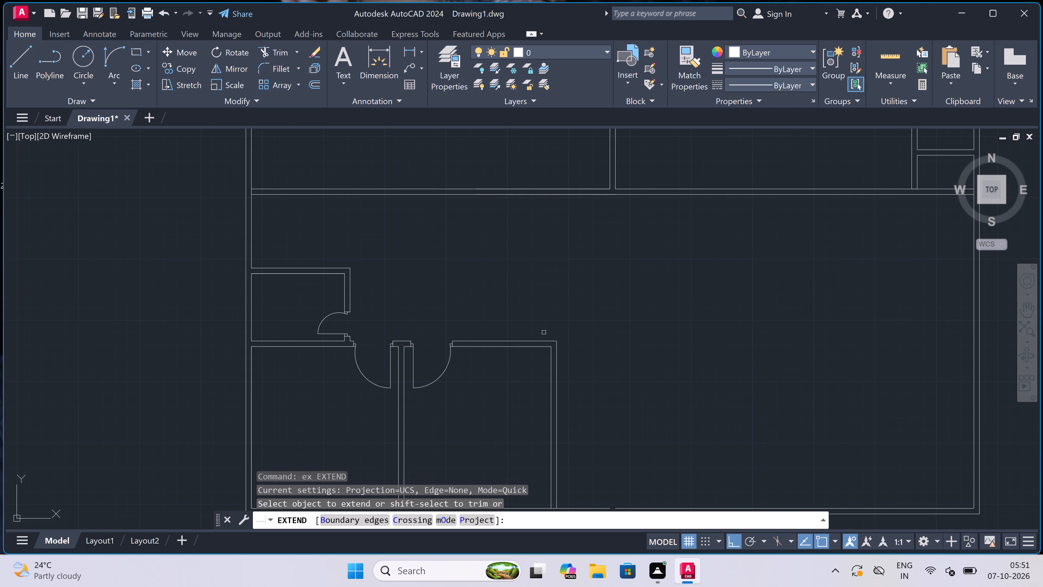
{"action": "left_click", "coordinate": [549, 350]}
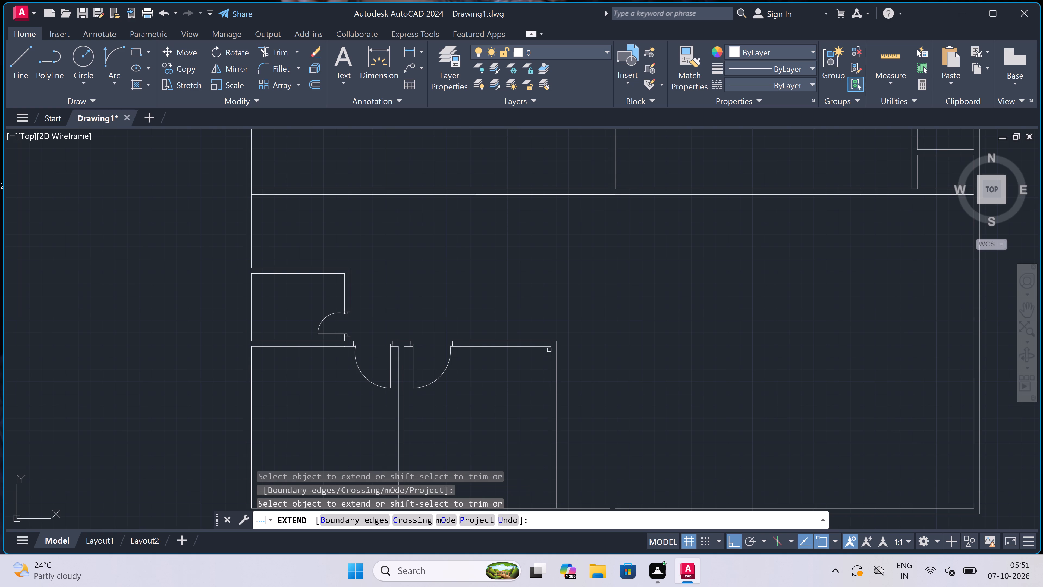
{"action": "left_click", "coordinate": [550, 350]}
{"action": "left_click", "coordinate": [557, 351]}
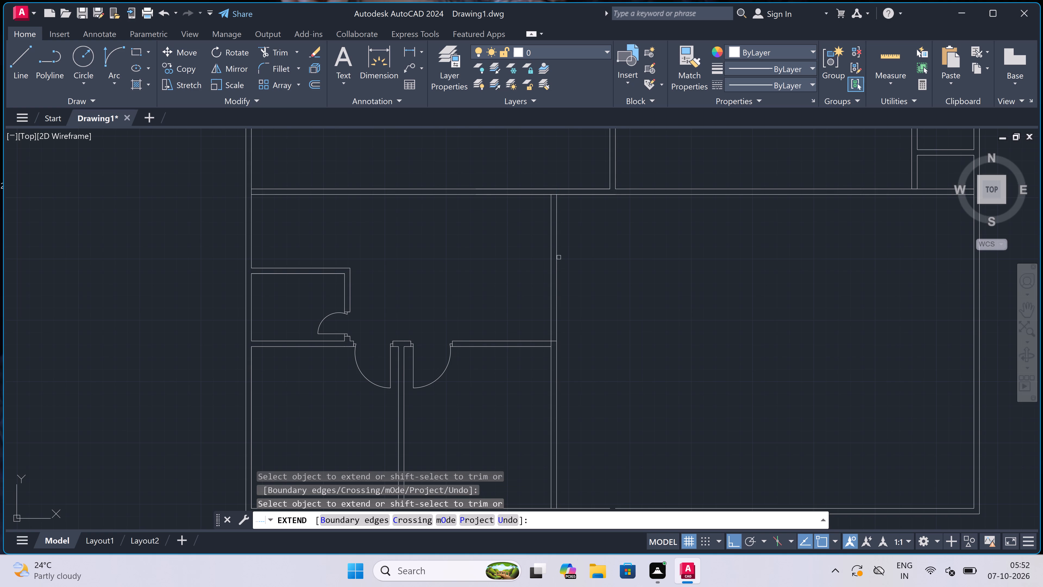
{"action": "key", "text": "Escape"}
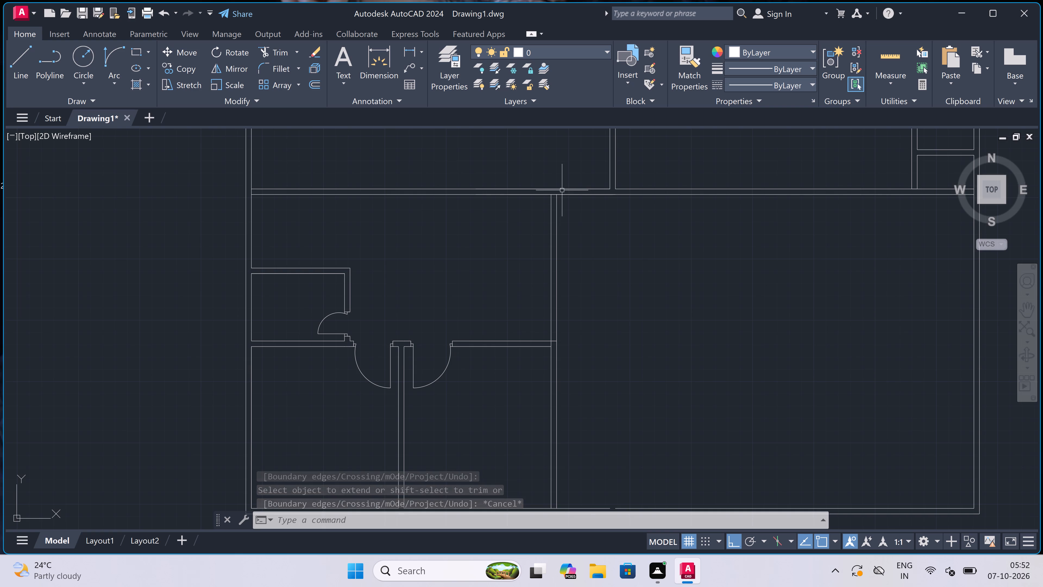
Draw the upper door jamb across the extended east wall just south of the middle wall, with a 2" stop and a 3' door leaf running west.
{"action": "scroll", "coordinate": [562, 190], "scroll_direction": "up", "scroll_amount": 3}
{"action": "key", "text": "l"}
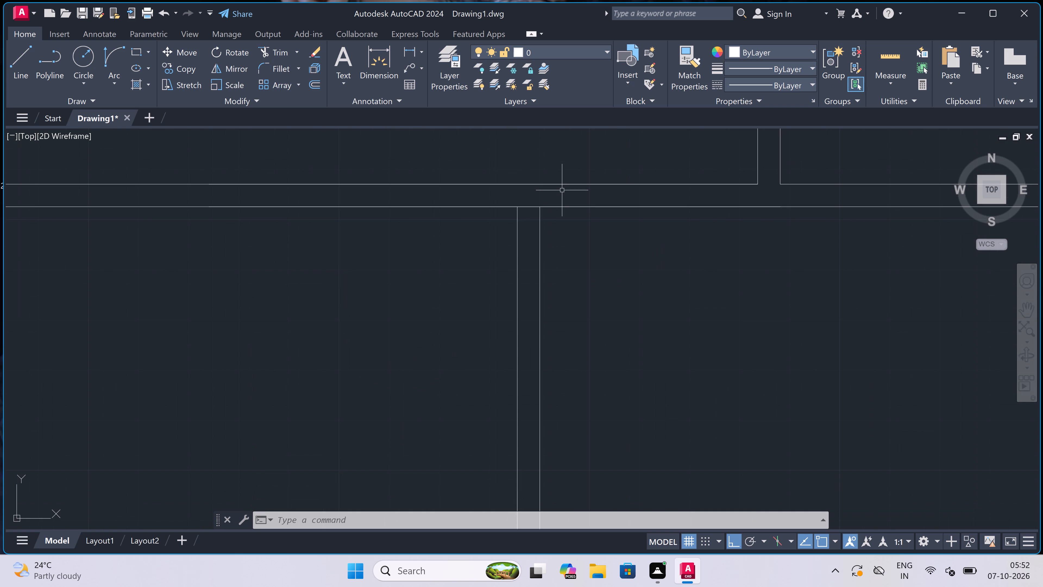
{"action": "key", "text": "space"}
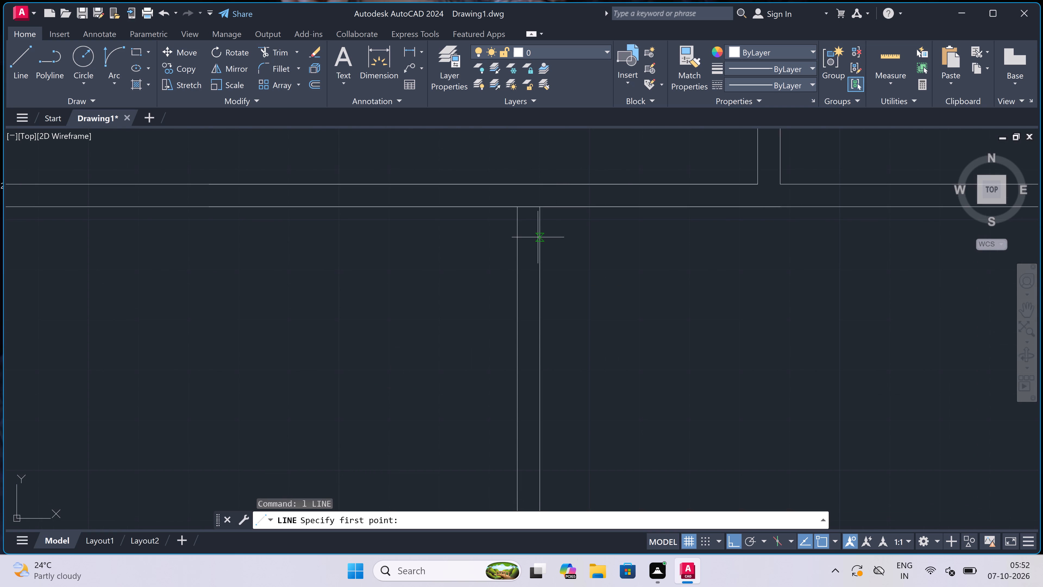
{"action": "left_click", "coordinate": [538, 236]}
{"action": "left_click", "coordinate": [524, 233]}
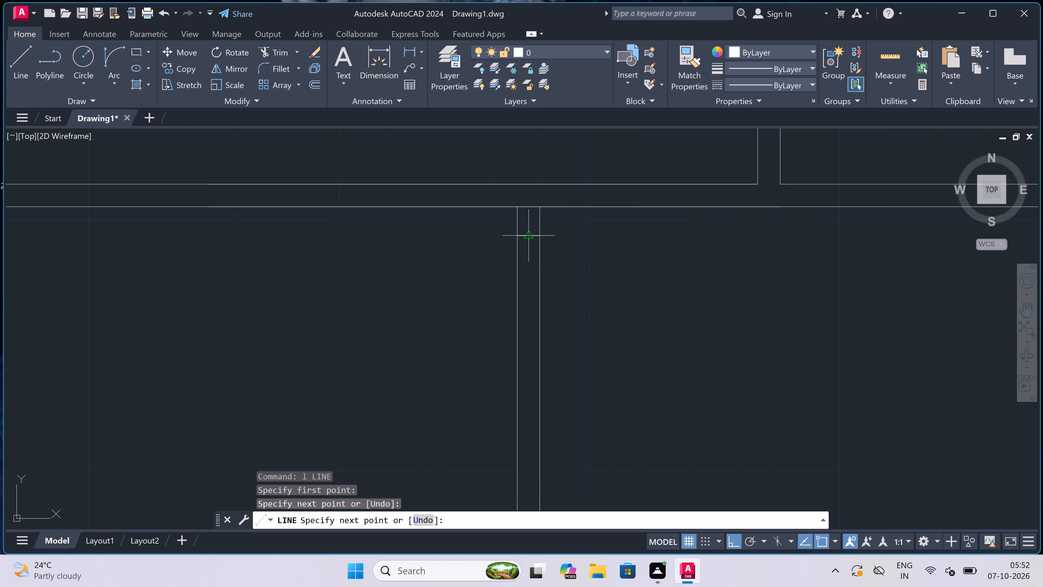
{"action": "double_click", "coordinate": [529, 234]}
{"action": "type", "text": "2\""}
{"action": "key", "text": "space"}
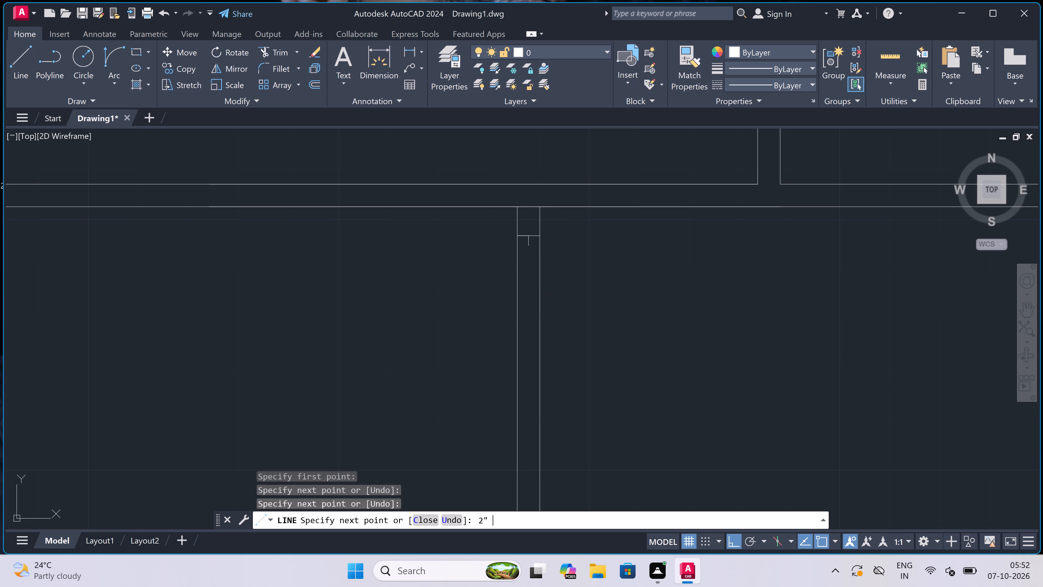
{"action": "type", "text": "3'"}
{"action": "key", "text": "space"}
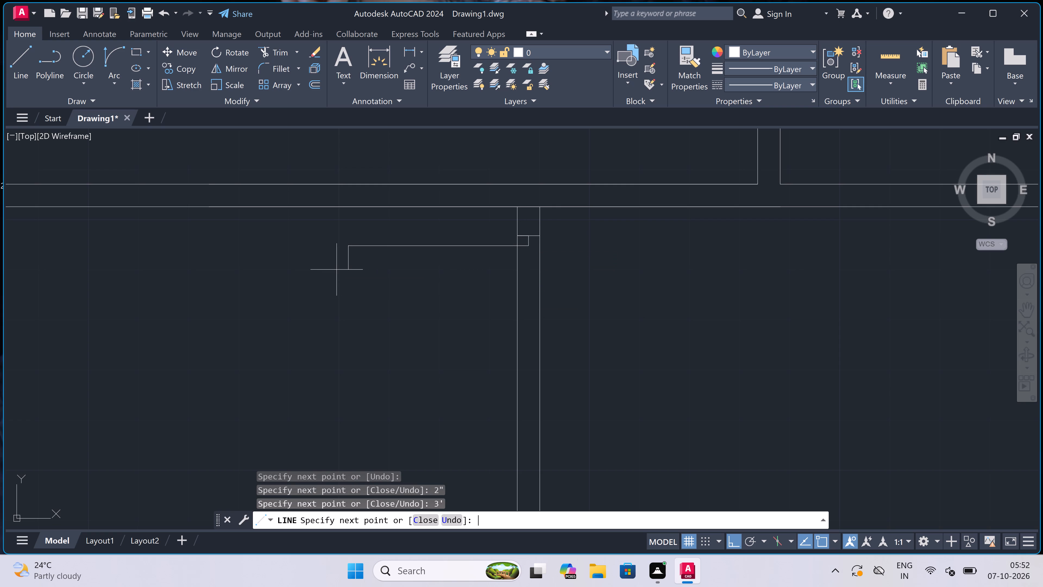
{"action": "key", "text": "Escape"}
Draw the lower door jamb across the same wall, south of the door leaf, with a 2" stop line going north from its midpoint.
{"action": "key", "text": "space"}
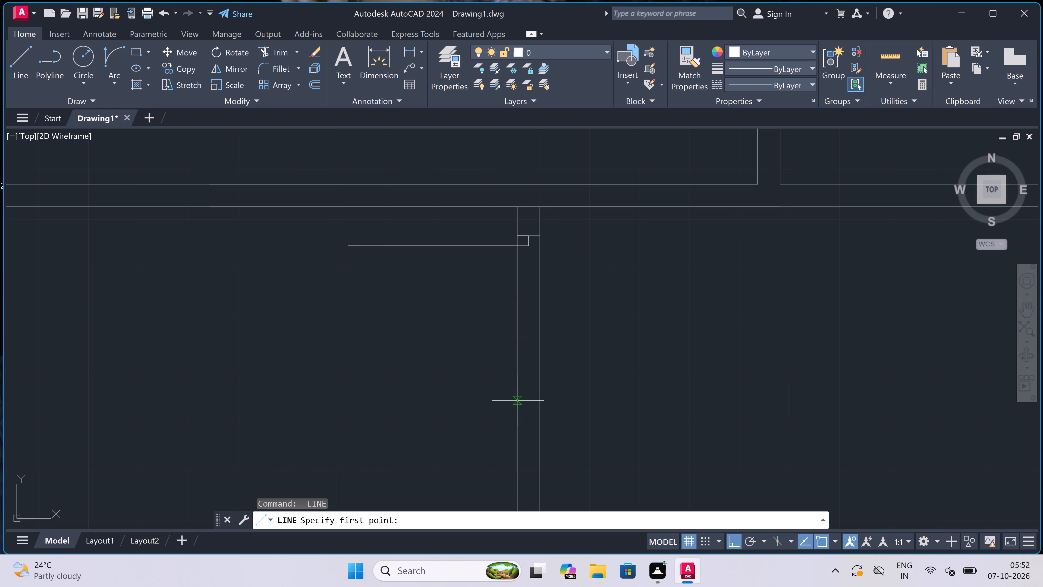
{"action": "left_click", "coordinate": [518, 401]}
{"action": "left_click", "coordinate": [539, 402]}
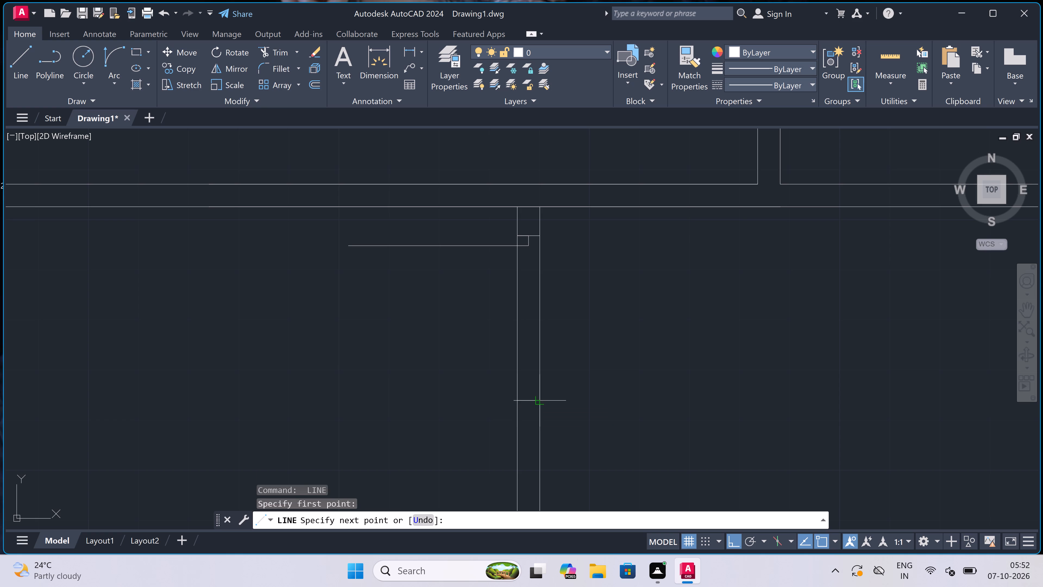
{"action": "left_click", "coordinate": [530, 403]}
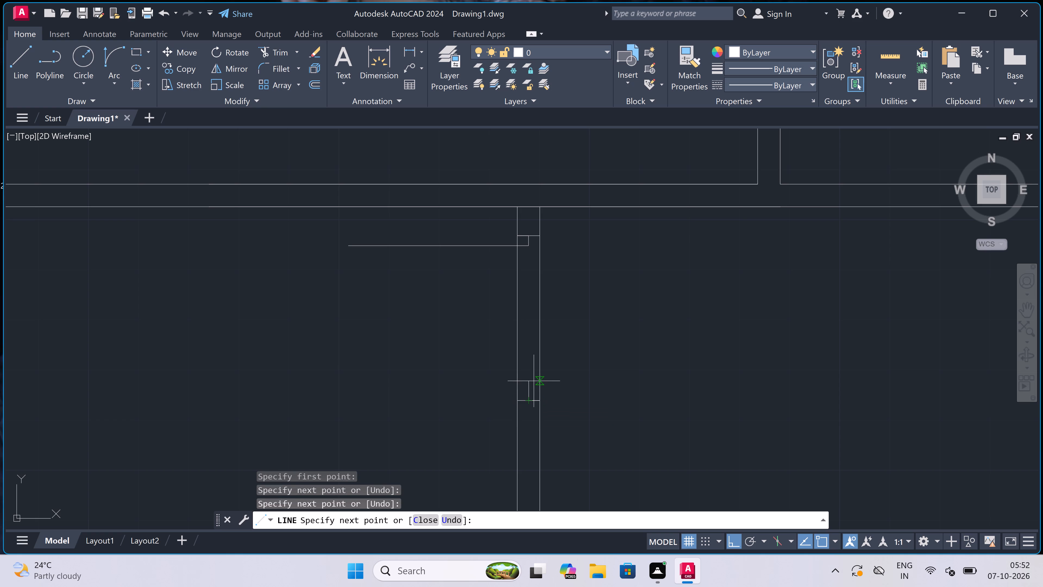
{"action": "type", "text": "2\""}
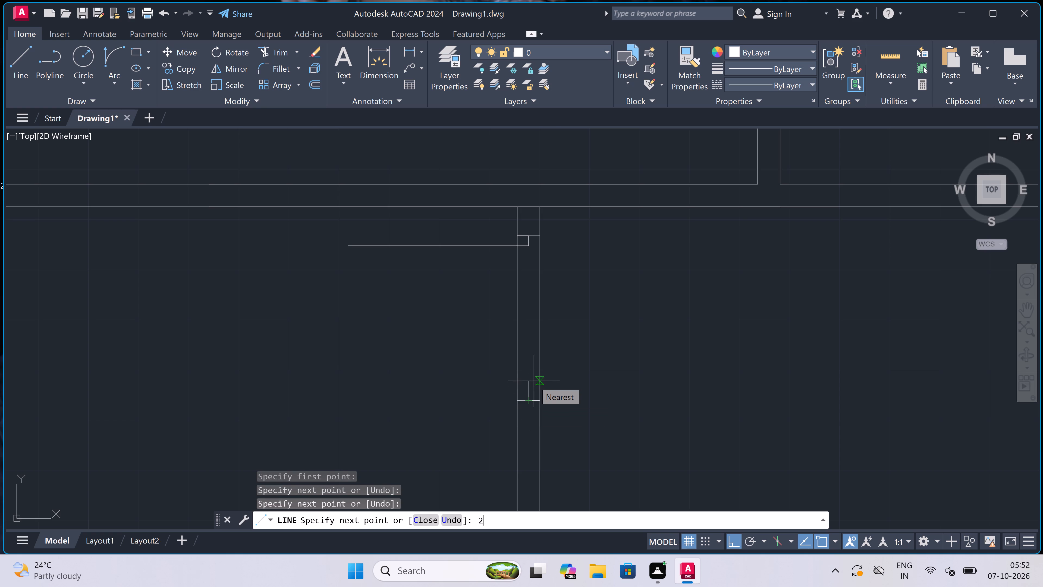
{"action": "key", "text": "space"}
{"action": "key", "text": "Escape"}
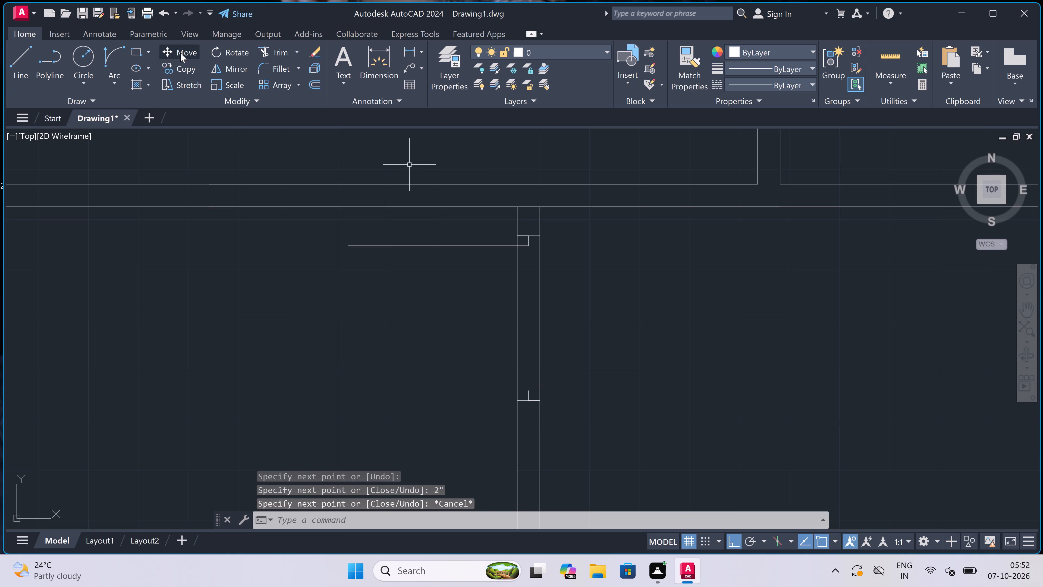
Draw the door swing arc from the leaf's free end to the lower jamb's stop, curving outward to the southwest.
{"action": "left_click", "coordinate": [115, 48]}
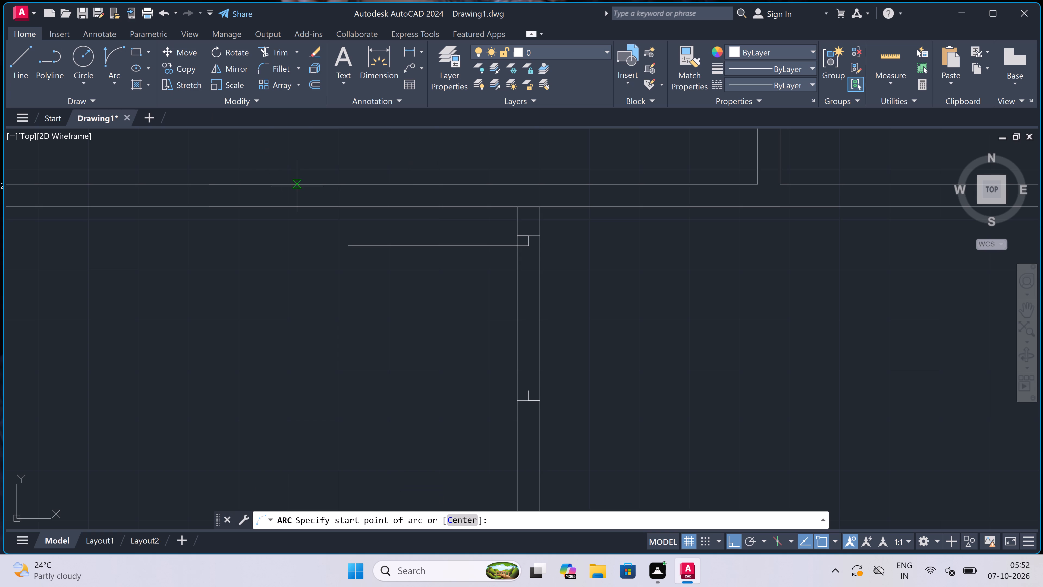
{"action": "left_click", "coordinate": [351, 247]}
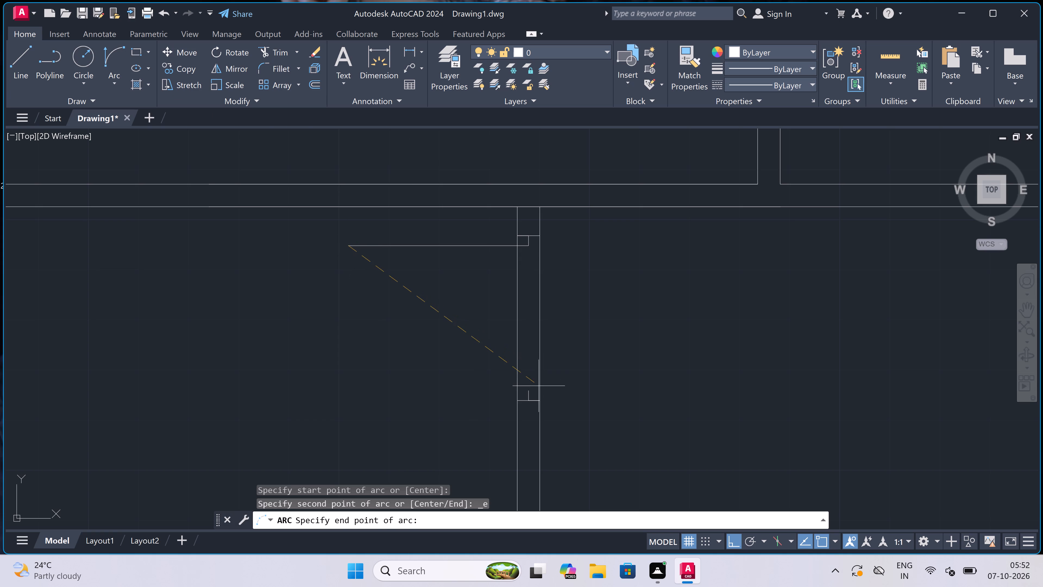
{"action": "left_click", "coordinate": [529, 386]}
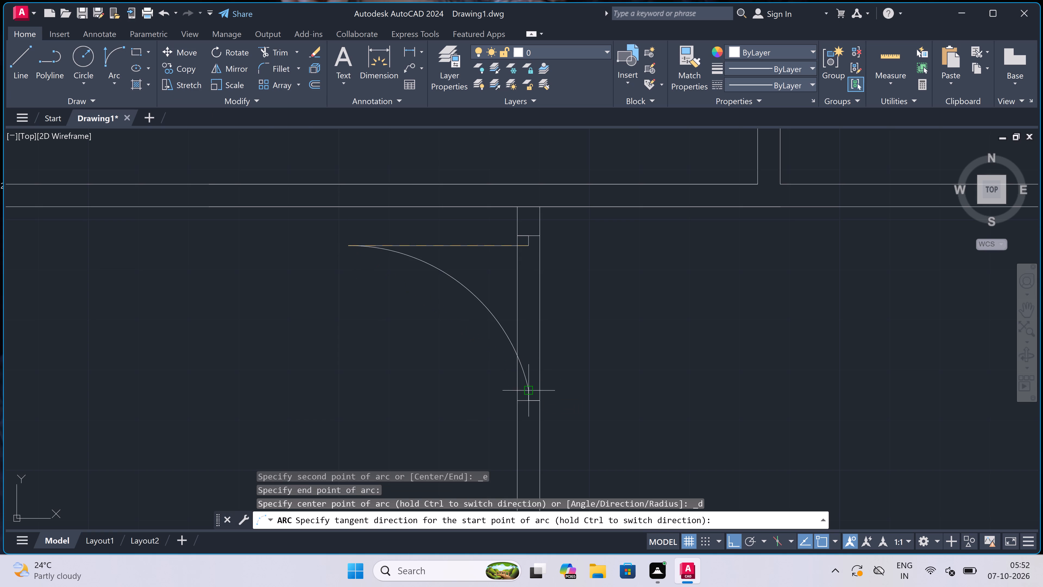
{"action": "left_click", "coordinate": [406, 407]}
Trim both wall lines between the two jambs to open the doorway.
{"action": "type", "text": "tr"}
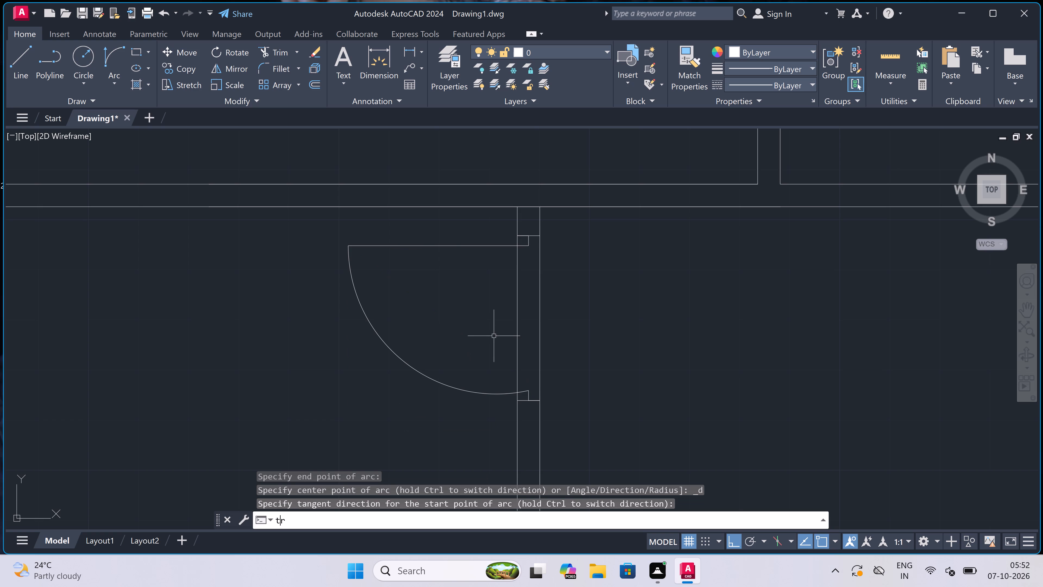
{"action": "key", "text": "space"}
{"action": "left_click", "coordinate": [492, 332]}
{"action": "left_click", "coordinate": [594, 328]}
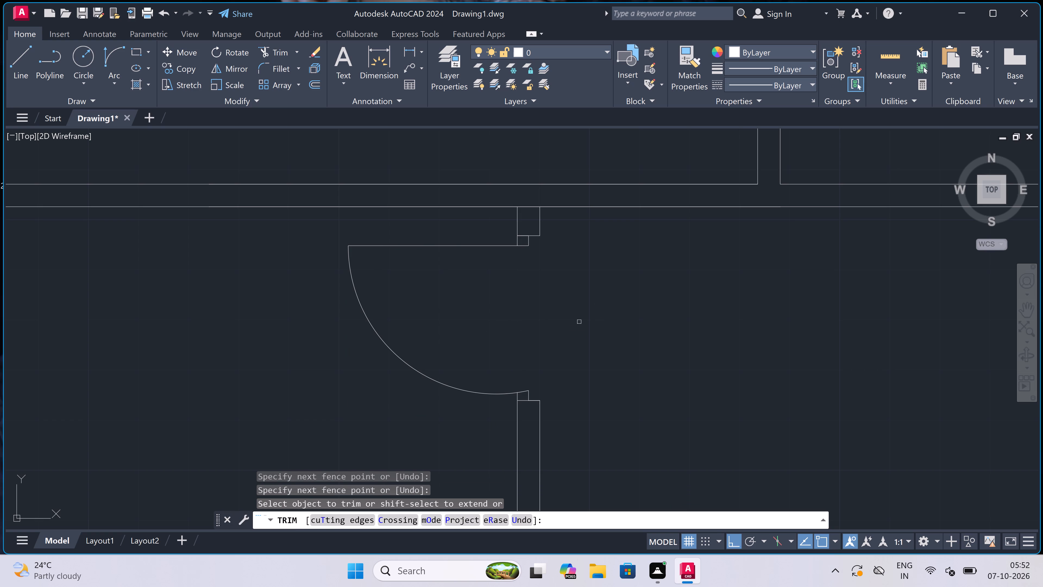
Trim the middle horizontal wall's lower line between the two wall lines above the new door.
{"action": "scroll", "coordinate": [545, 180], "scroll_direction": "up", "scroll_amount": 2}
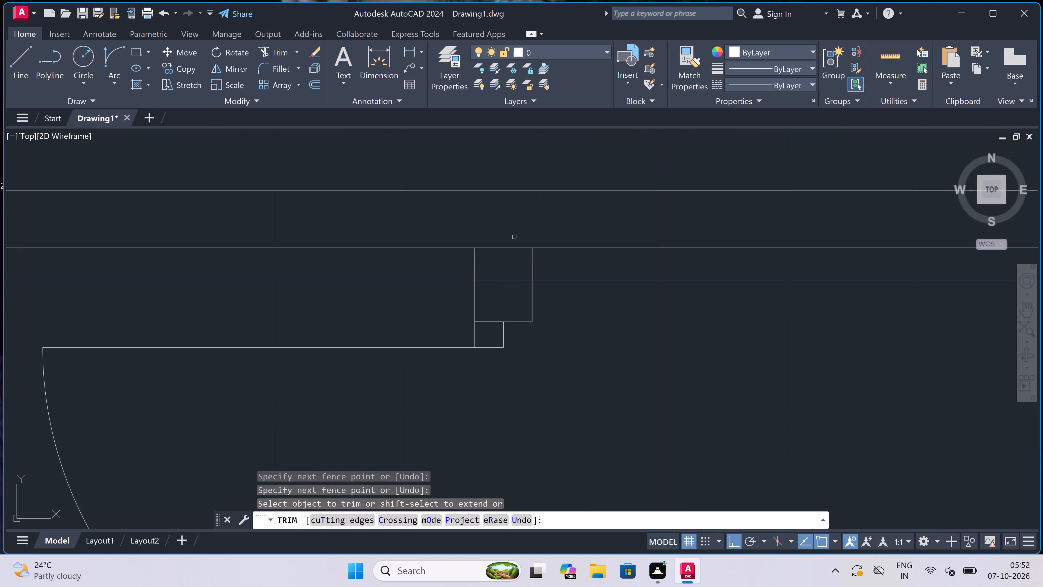
{"action": "left_click", "coordinate": [514, 236]}
{"action": "left_click", "coordinate": [495, 302]}
{"action": "scroll", "coordinate": [525, 245], "scroll_direction": "down", "scroll_amount": 4}
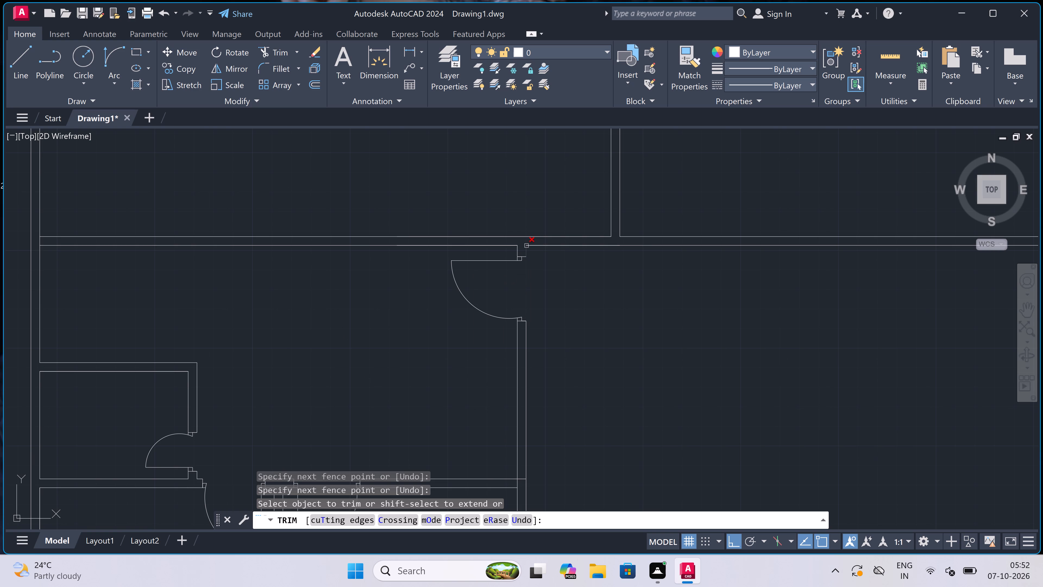
{"action": "scroll", "coordinate": [388, 261], "scroll_direction": "down", "scroll_amount": 3}
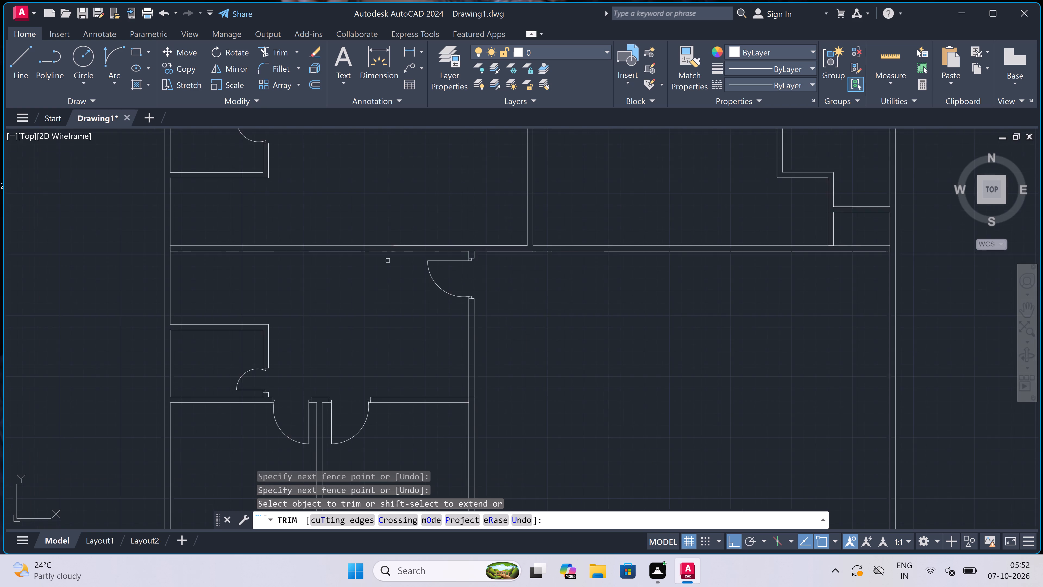
{"action": "scroll", "coordinate": [490, 275], "scroll_direction": "up", "scroll_amount": 1}
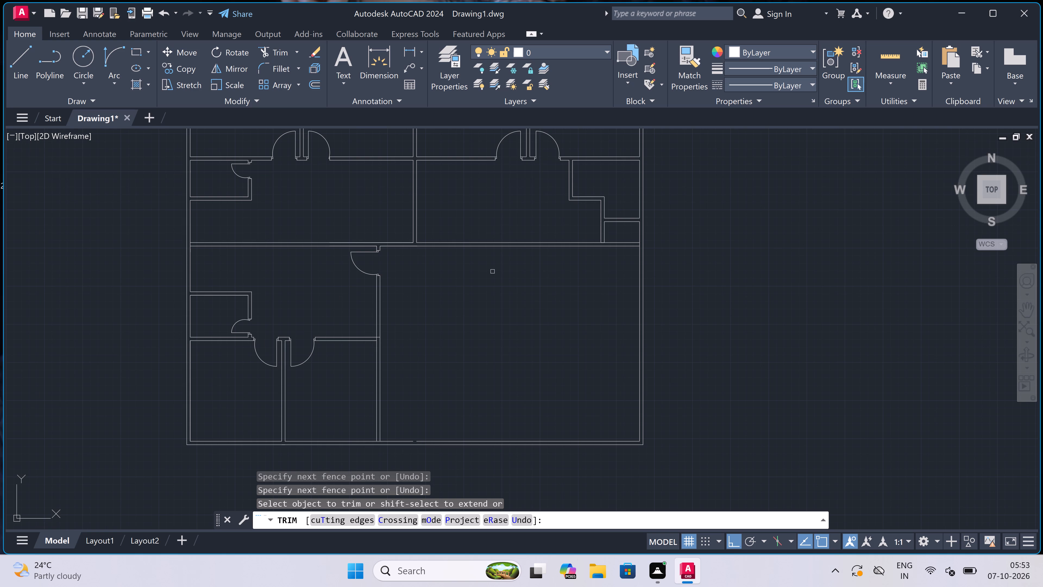
{"action": "key", "text": "Escape"}
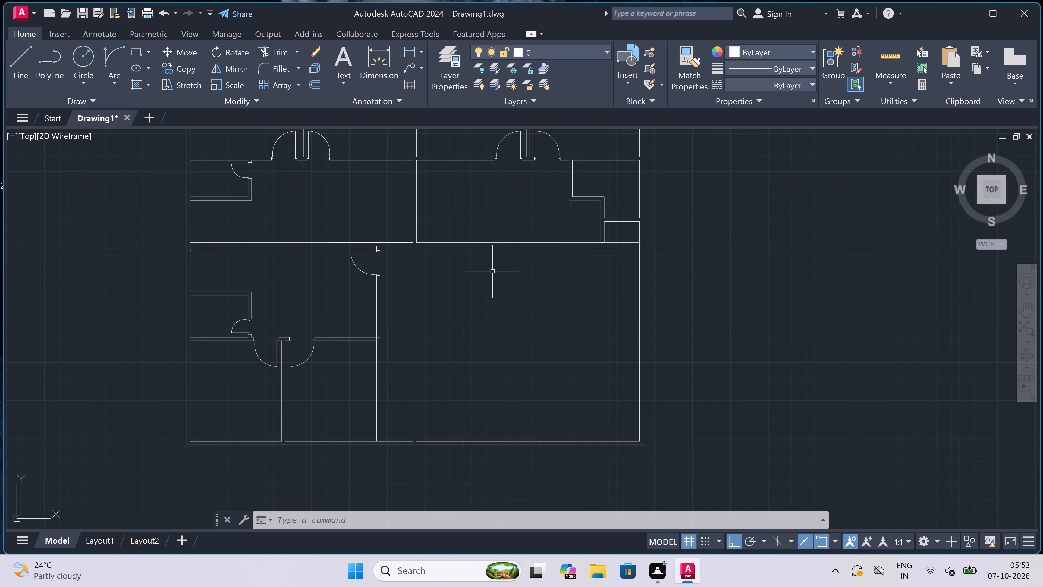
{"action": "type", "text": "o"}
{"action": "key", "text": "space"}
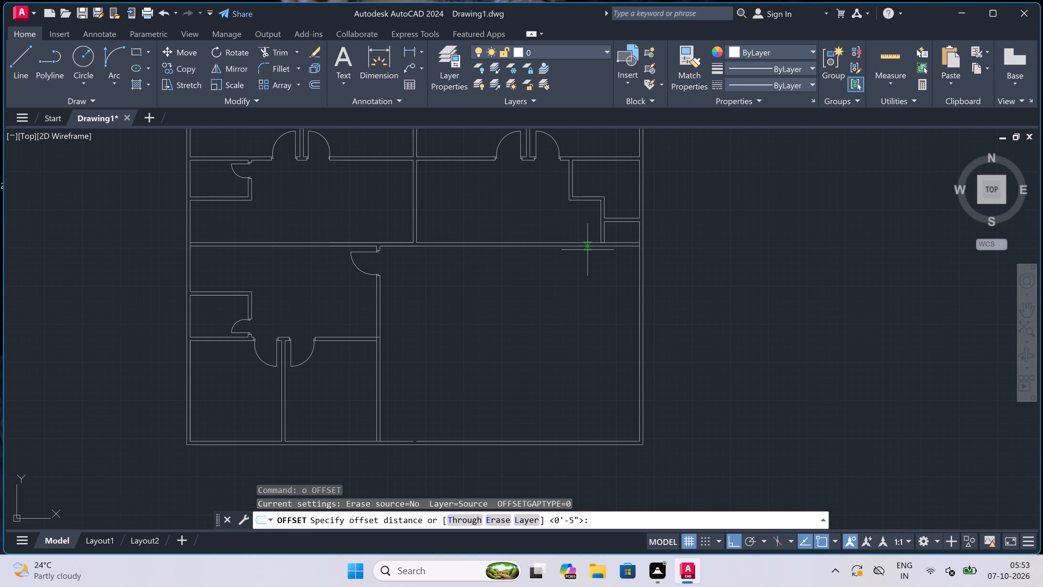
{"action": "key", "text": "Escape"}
Trim the building east wall's inner line where the middle horizontal wall joins it.
{"action": "type", "text": "tr"}
{"action": "key", "text": "space"}
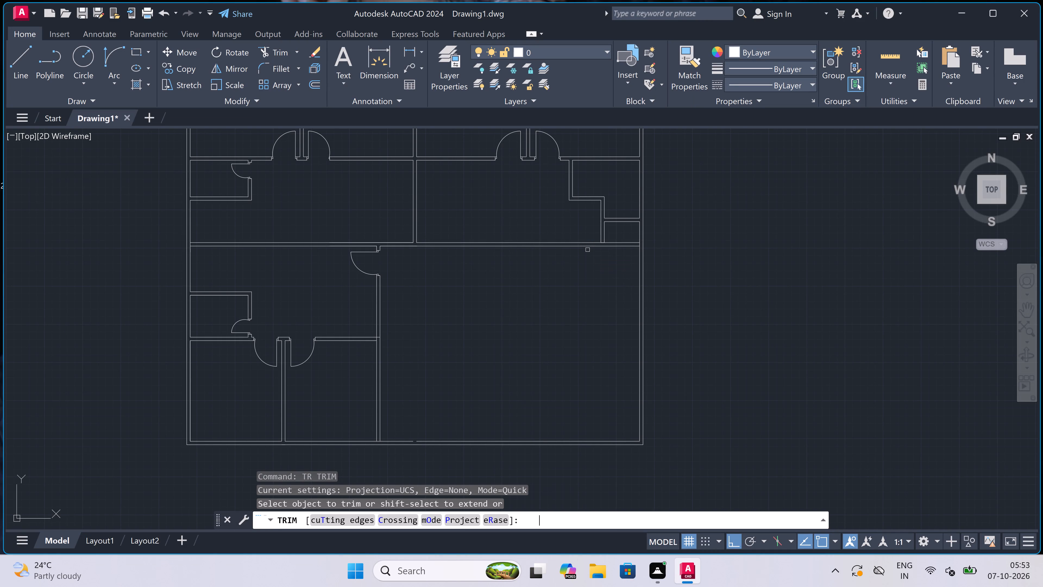
{"action": "scroll", "coordinate": [641, 245], "scroll_direction": "up", "scroll_amount": 4}
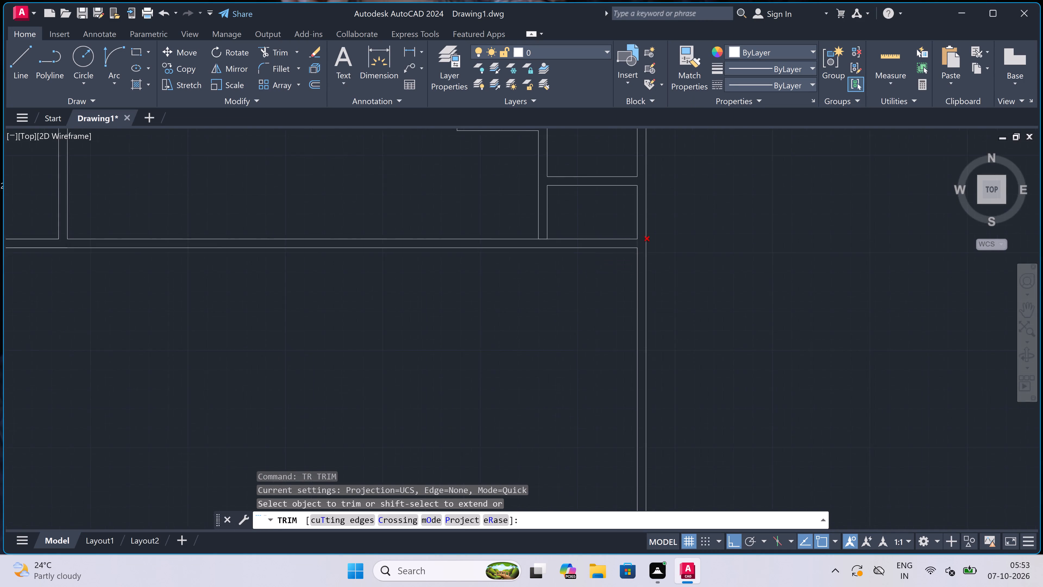
{"action": "left_click", "coordinate": [629, 244]}
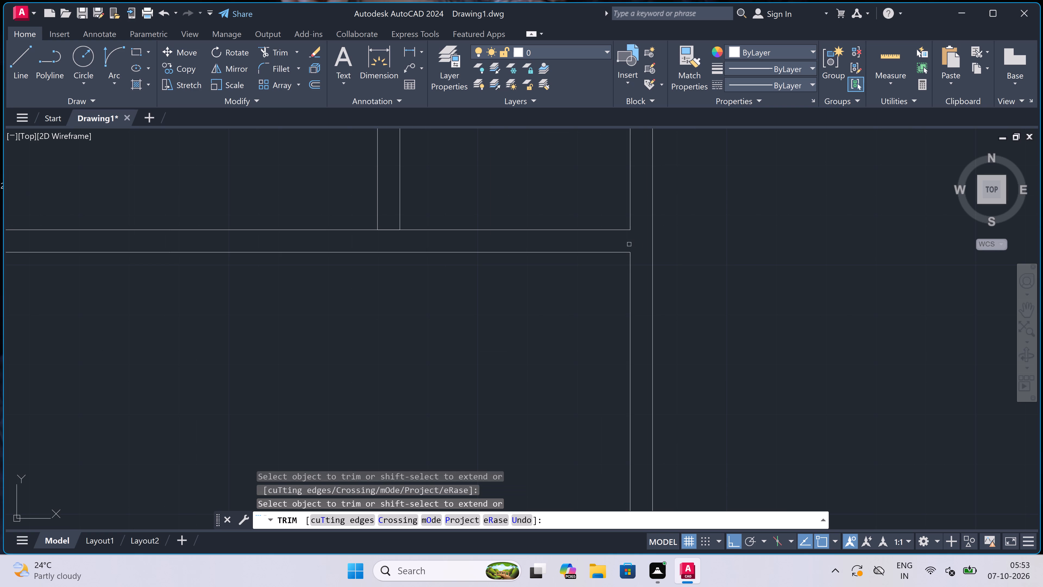
Trim the middle horizontal wall's upper line between the two lines of the small southeast room's west wall.
{"action": "scroll", "coordinate": [629, 244], "scroll_direction": "down", "scroll_amount": 1}
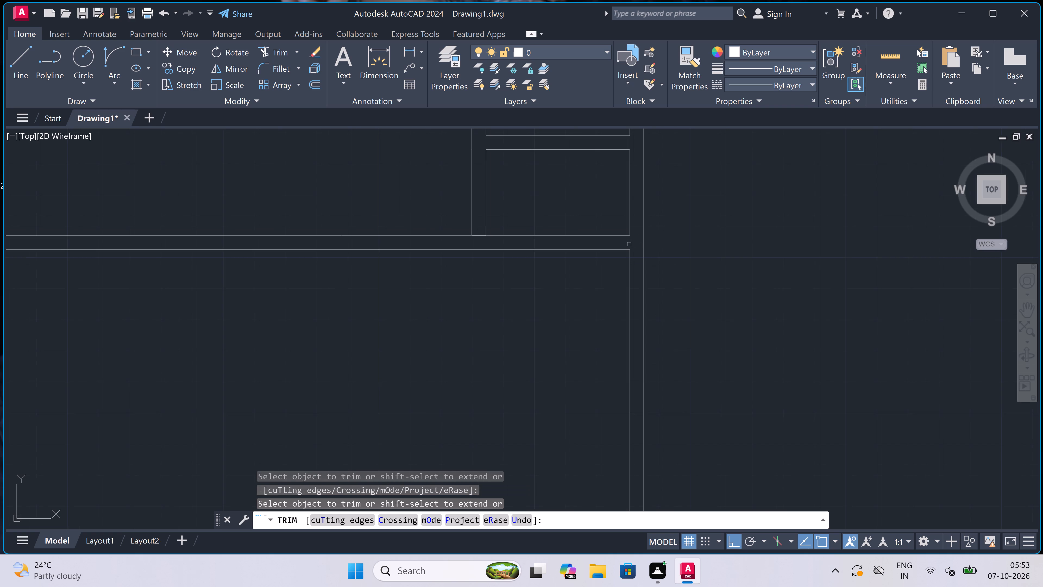
{"action": "scroll", "coordinate": [629, 244], "scroll_direction": "down", "scroll_amount": 1}
{"action": "scroll", "coordinate": [595, 243], "scroll_direction": "down", "scroll_amount": 1}
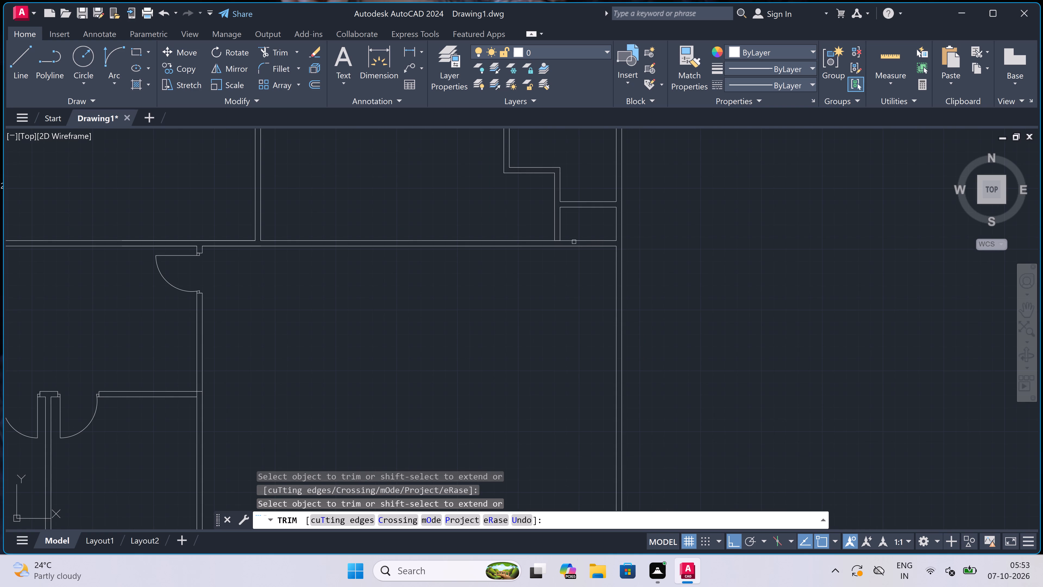
{"action": "scroll", "coordinate": [566, 235], "scroll_direction": "up", "scroll_amount": 2}
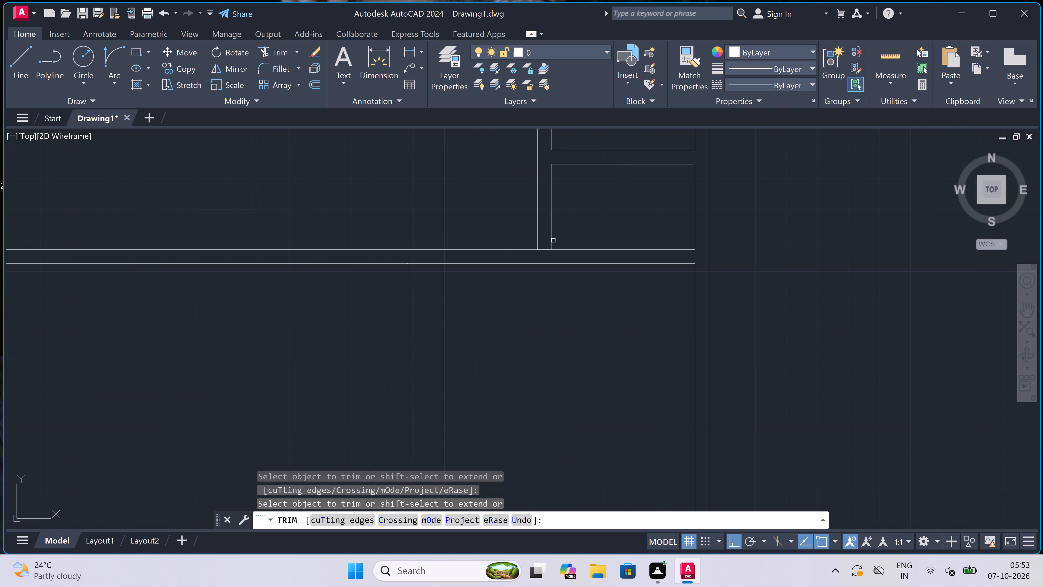
{"action": "scroll", "coordinate": [545, 246], "scroll_direction": "up", "scroll_amount": 2}
{"action": "left_click", "coordinate": [545, 246]}
{"action": "left_click", "coordinate": [542, 270]}
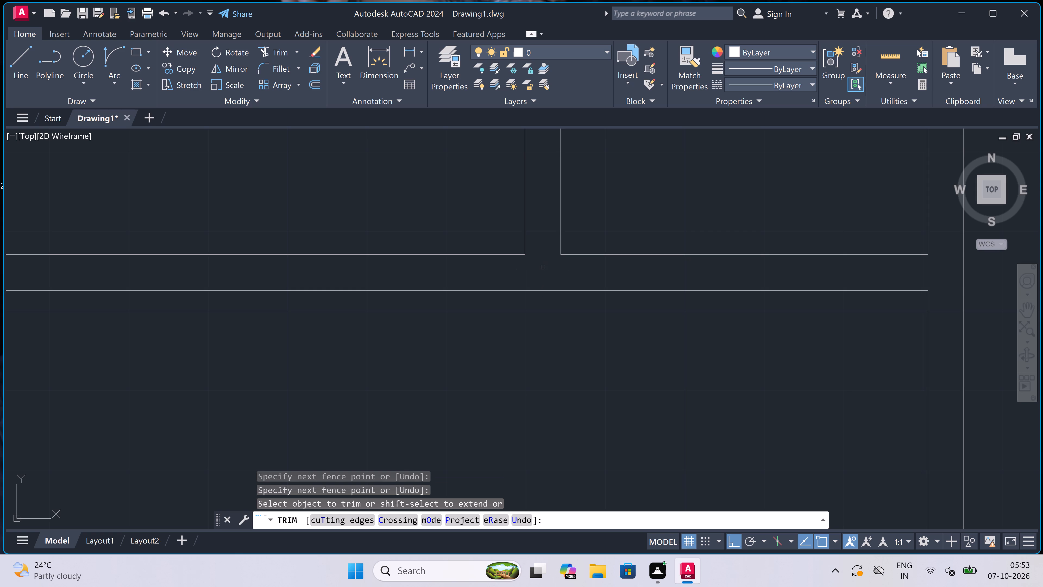
{"action": "scroll", "coordinate": [543, 263], "scroll_direction": "down", "scroll_amount": 5}
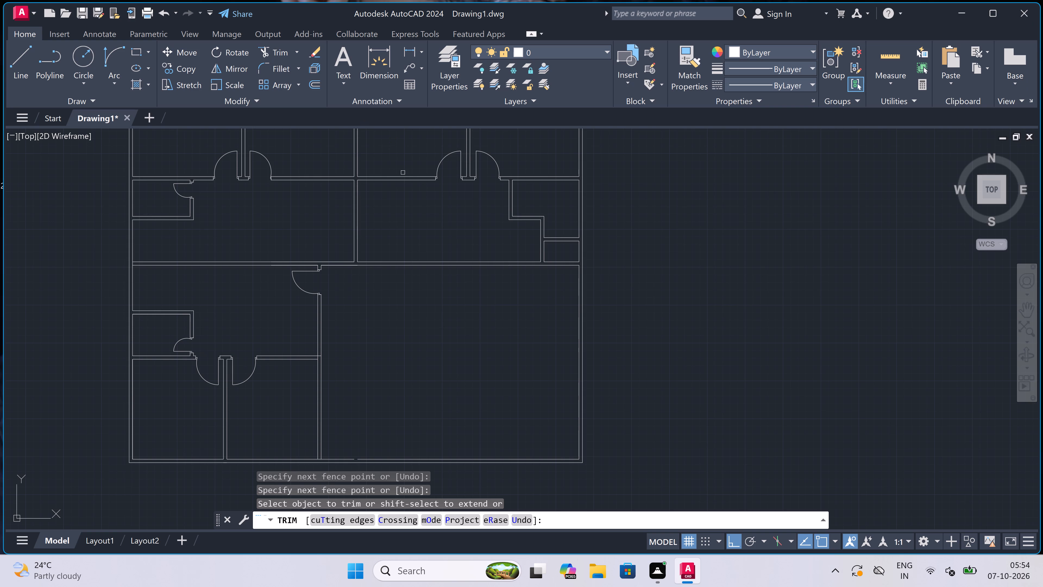
{"action": "scroll", "coordinate": [397, 356], "scroll_direction": "down", "scroll_amount": 1}
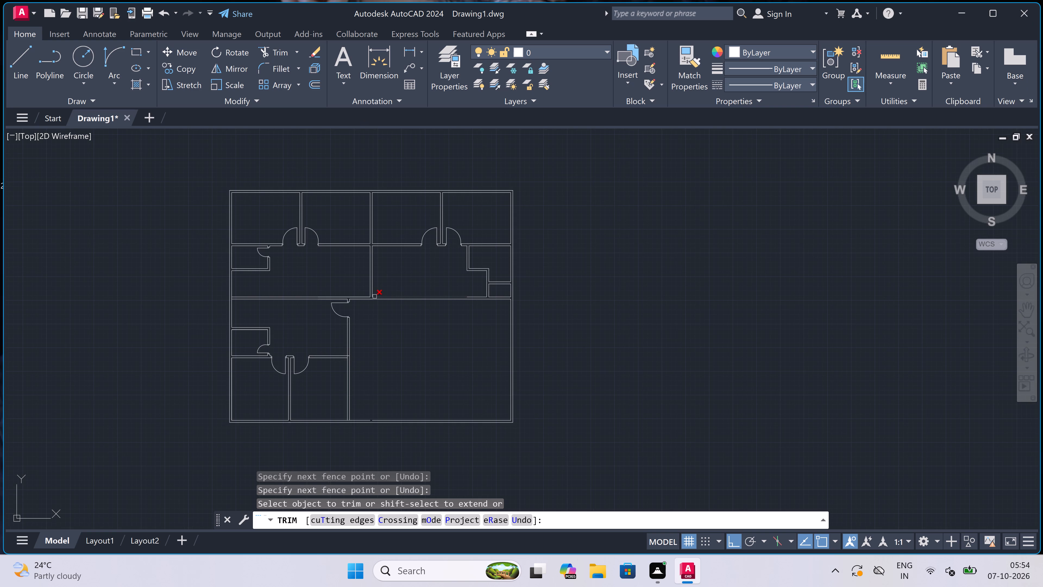
{"action": "key", "text": "Escape"}
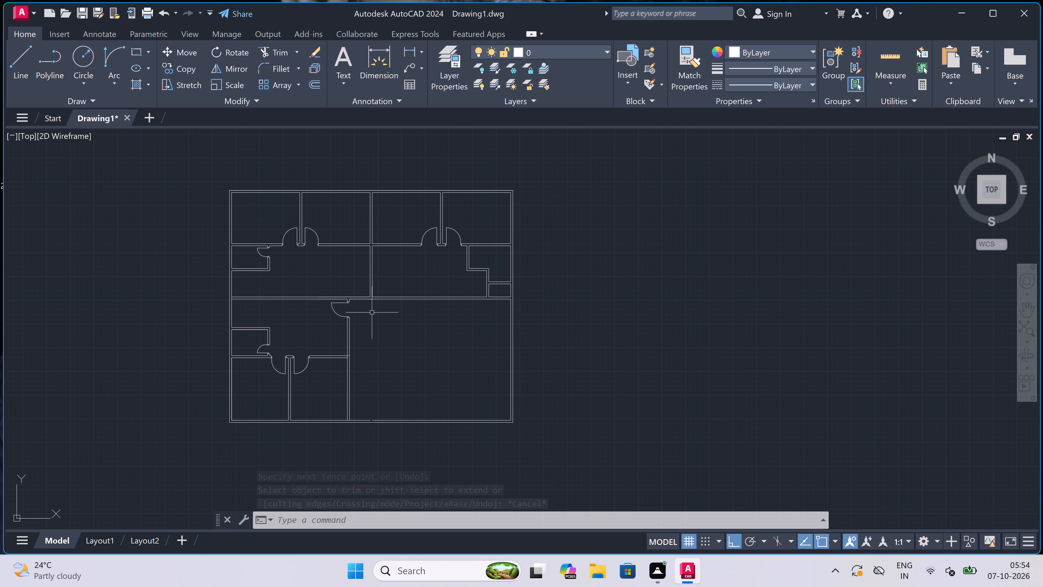
Extend the inner line of the building's south wall west to close the gap in the large southeast room.
{"action": "scroll", "coordinate": [372, 421], "scroll_direction": "up", "scroll_amount": 4}
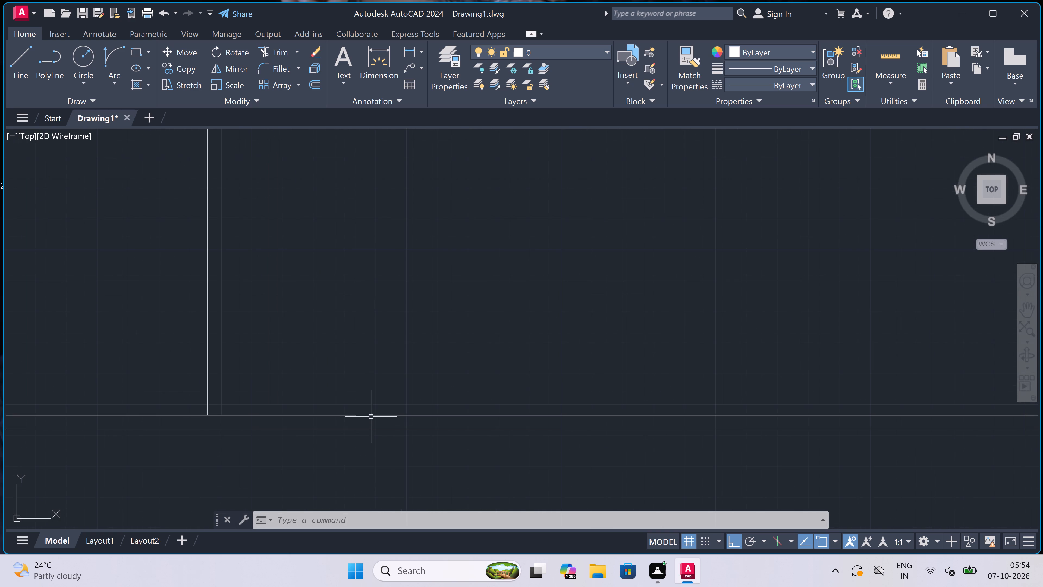
{"action": "type", "text": "ex"}
{"action": "key", "text": "space"}
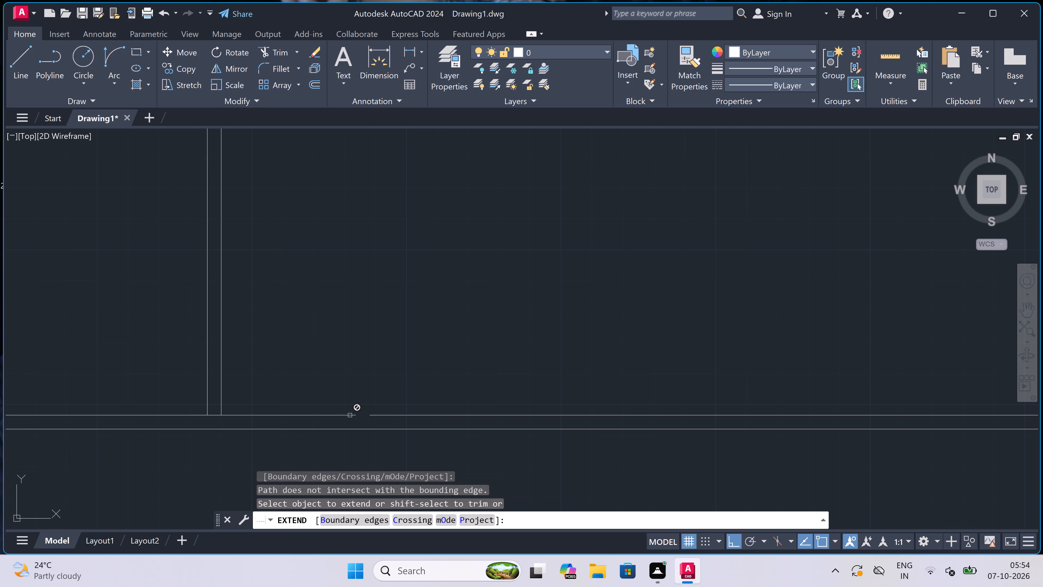
{"action": "scroll", "coordinate": [394, 413], "scroll_direction": "down", "scroll_amount": 3}
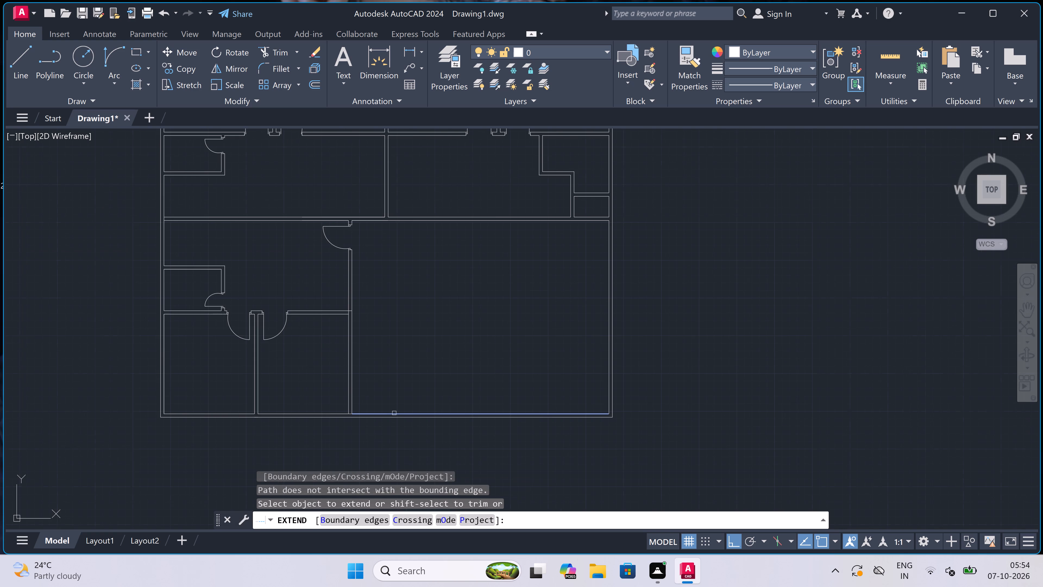
{"action": "left_click", "coordinate": [394, 414]}
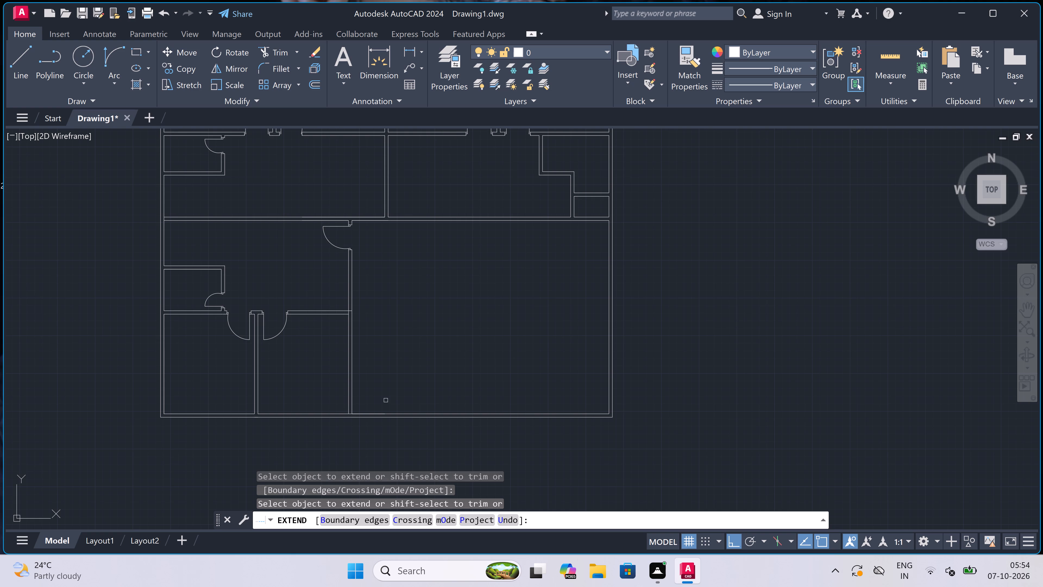
Offset the inner line of the building's east wall 10' west into the large southeast room.
{"action": "key", "text": "Escape"}
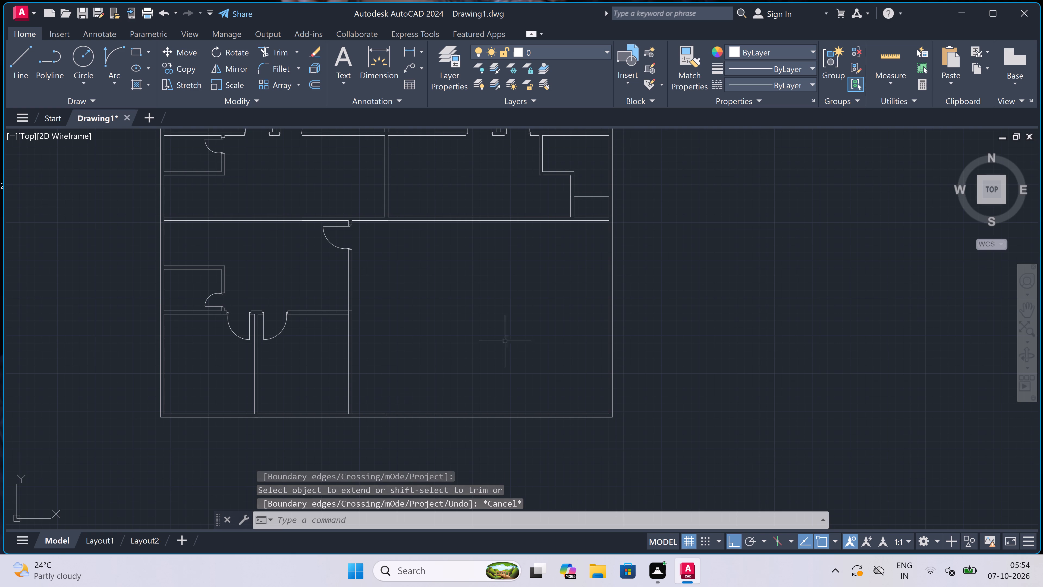
{"action": "type", "text": "o"}
{"action": "key", "text": "space"}
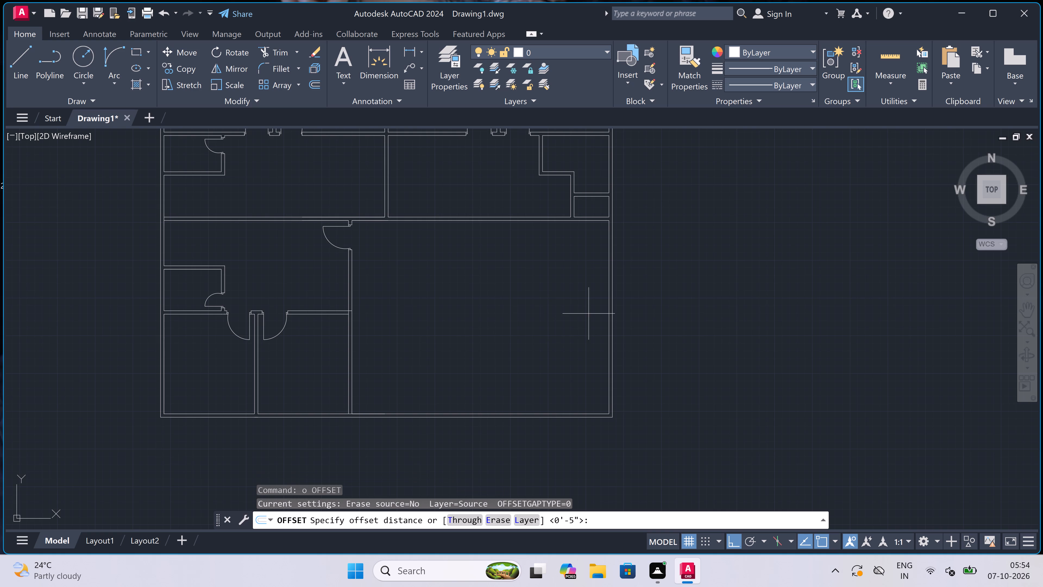
{"action": "left_click", "coordinate": [605, 282]}
{"action": "type", "text": "10'"}
{"action": "key", "text": "space"}
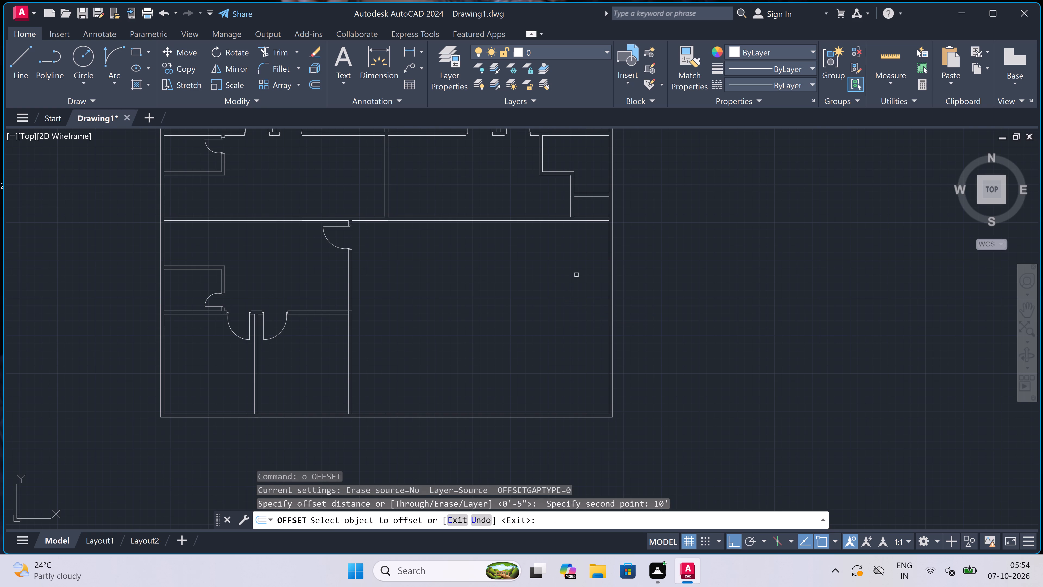
{"action": "scroll", "coordinate": [577, 247], "scroll_direction": "up", "scroll_amount": 2}
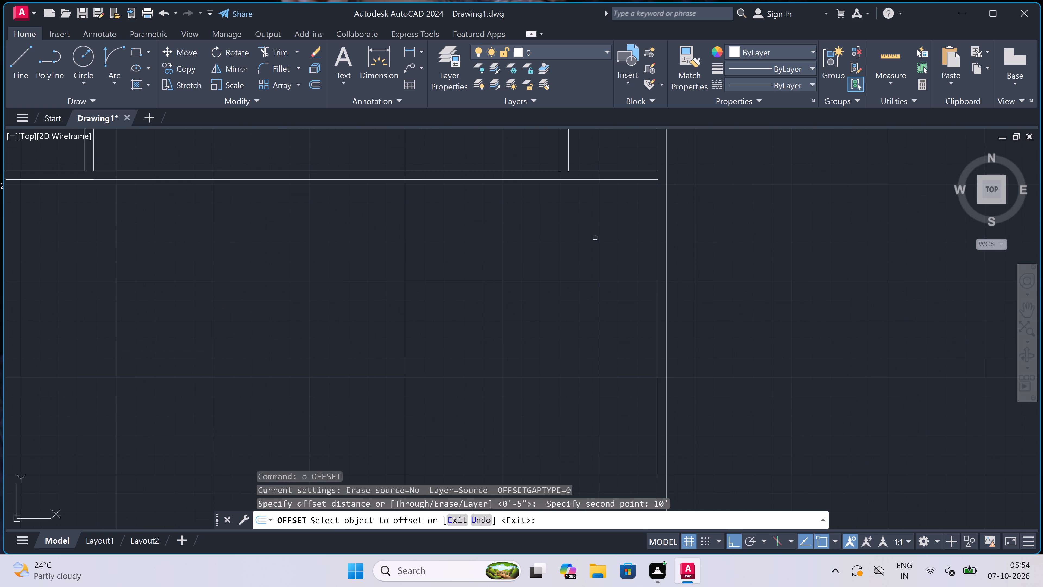
{"action": "left_click", "coordinate": [658, 223]}
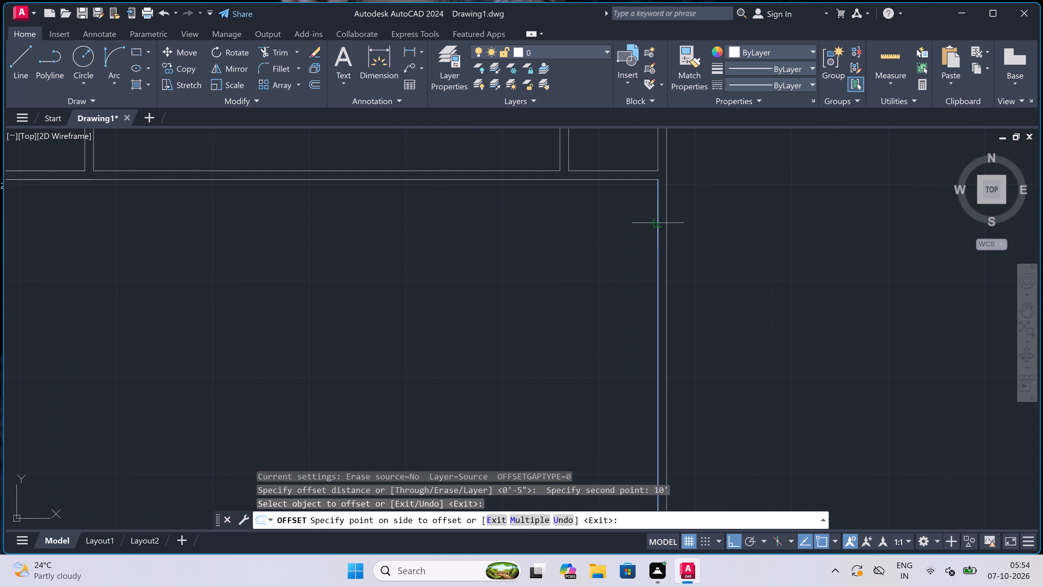
{"action": "left_click", "coordinate": [625, 256]}
{"action": "key", "text": "Escape"}
Offset the new vertical line in the southeast room 4.5" west to form a partition wall.
{"action": "scroll", "coordinate": [589, 271], "scroll_direction": "down", "scroll_amount": 3}
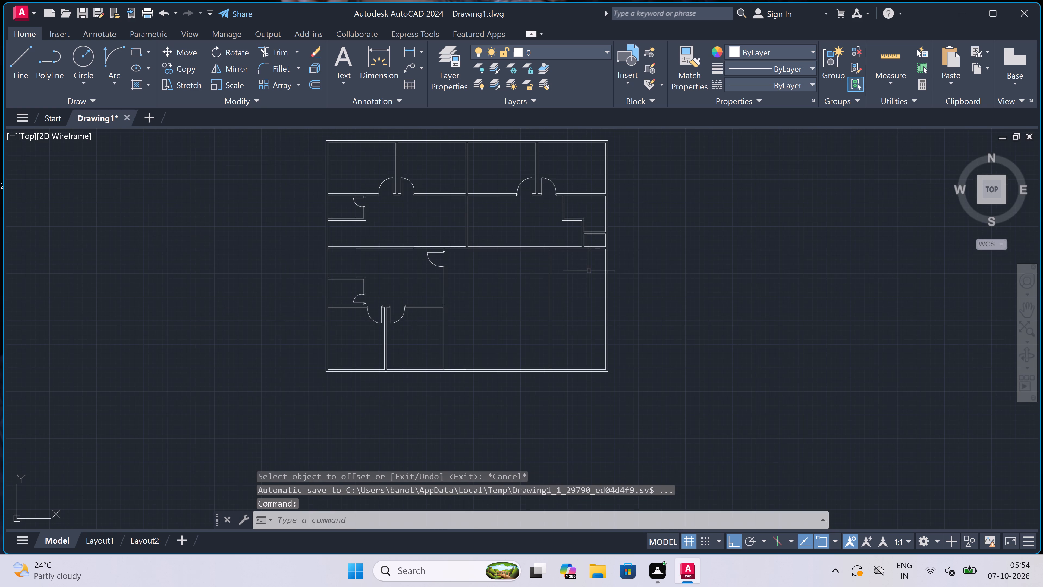
{"action": "scroll", "coordinate": [497, 279], "scroll_direction": "up", "scroll_amount": 2}
{"action": "key", "text": "space"}
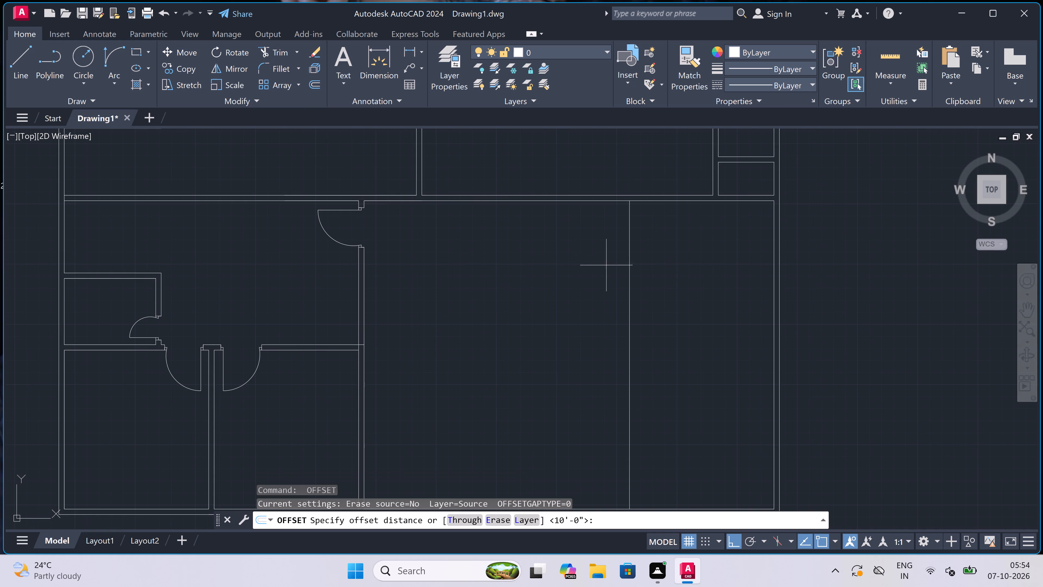
{"action": "left_click", "coordinate": [630, 251]}
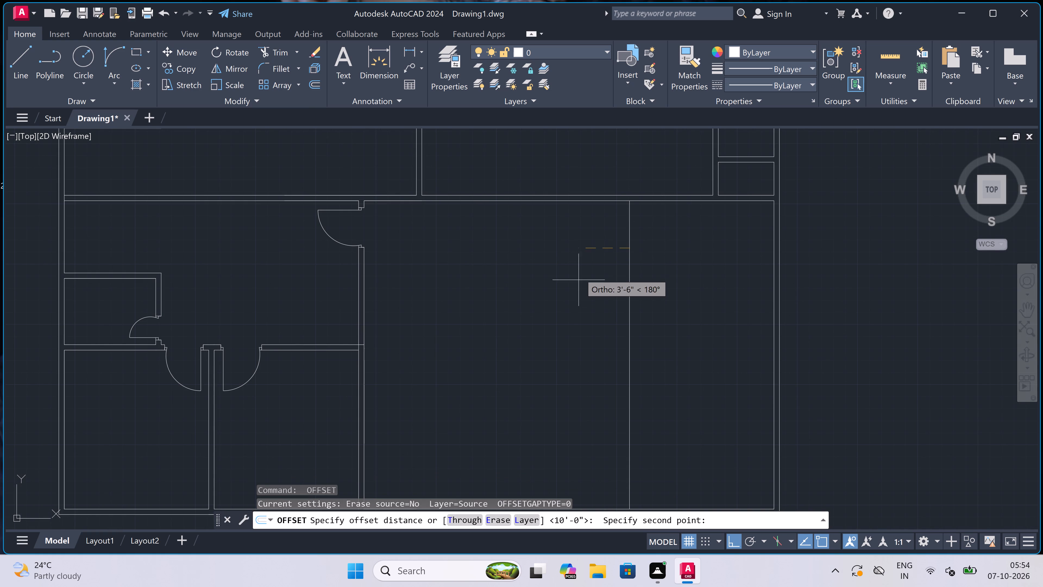
{"action": "type", "text": "4,"}
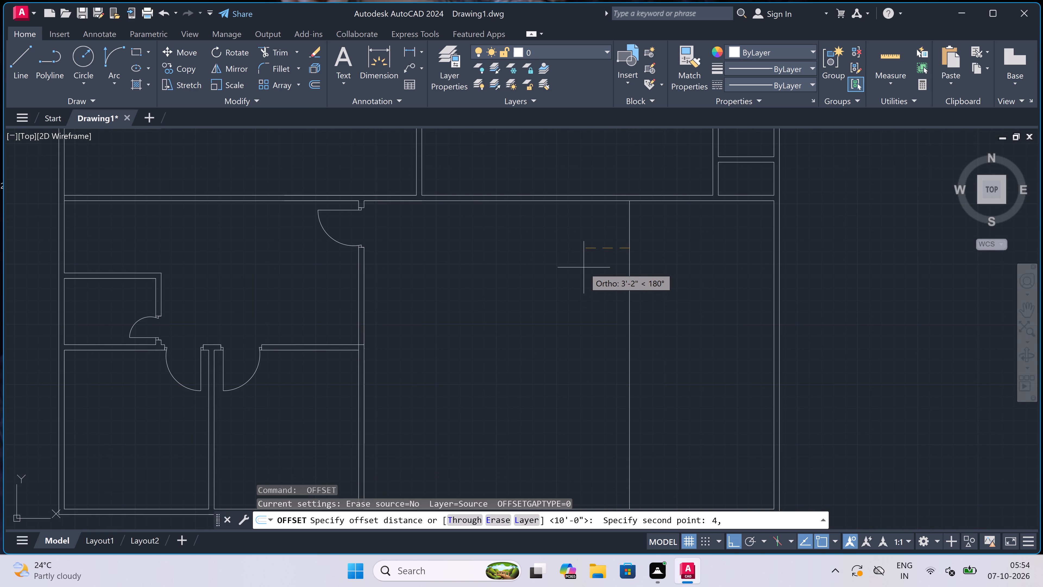
{"action": "key", "text": "BackSpace"}
{"action": "key", "text": "period"}
{"action": "key", "text": "5"}
{"action": "type", "text": "\""}
{"action": "key", "text": "space"}
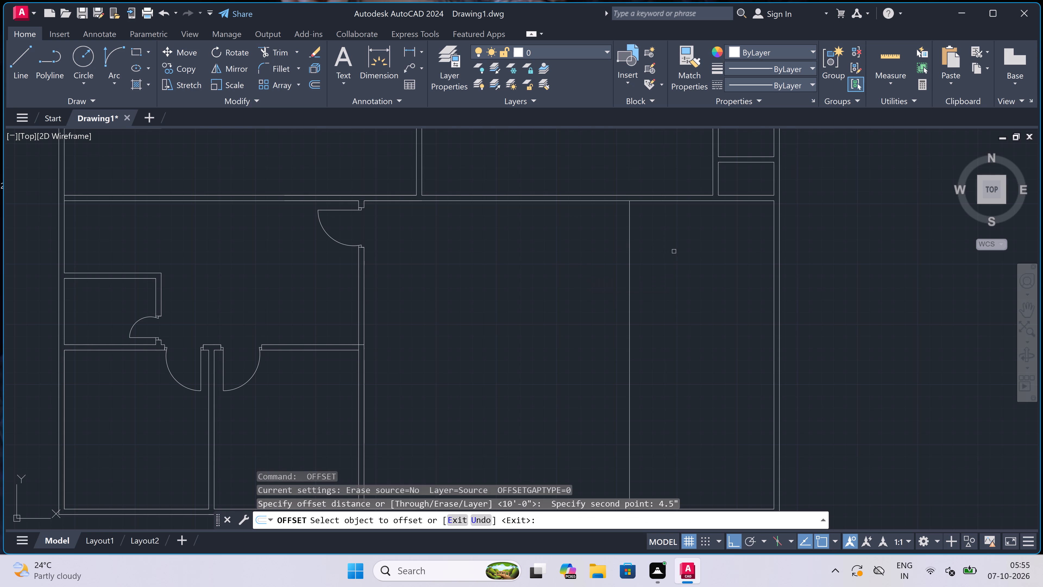
{"action": "left_click", "coordinate": [632, 272]}
{"action": "left_click", "coordinate": [477, 295]}
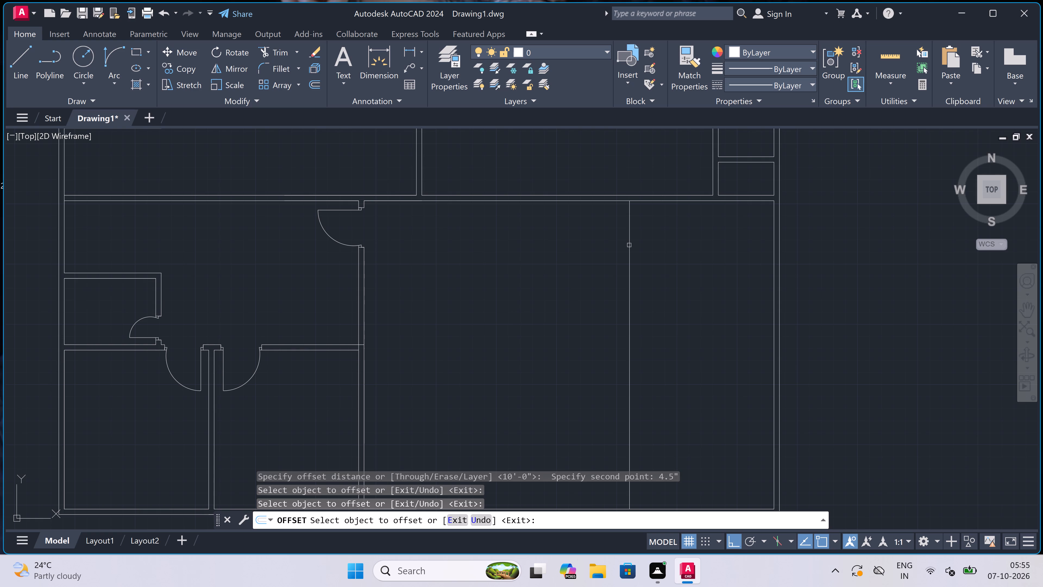
{"action": "left_click", "coordinate": [629, 245]}
{"action": "left_click", "coordinate": [586, 254]}
{"action": "key", "text": "Escape"}
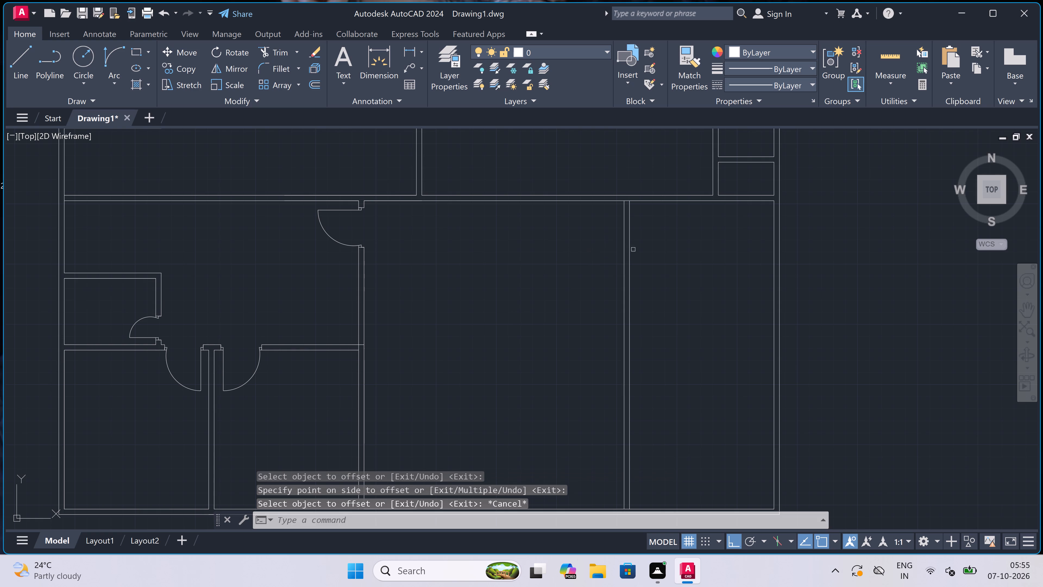
Offset the west line of the new southeast partition 10' west.
{"action": "key", "text": "space"}
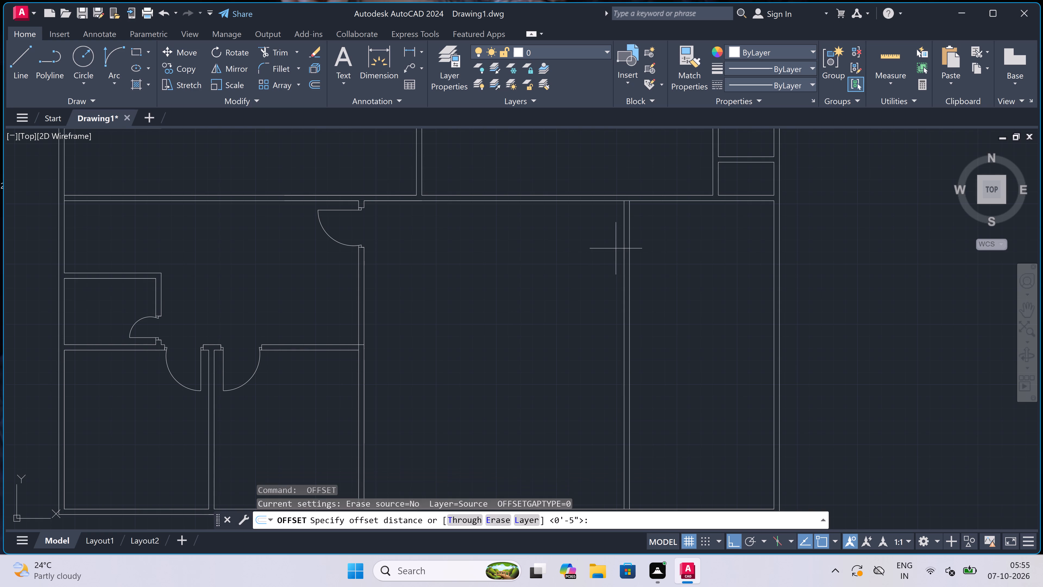
{"action": "left_click_drag", "start_coordinate": [627, 245], "coordinate": [621, 247]}
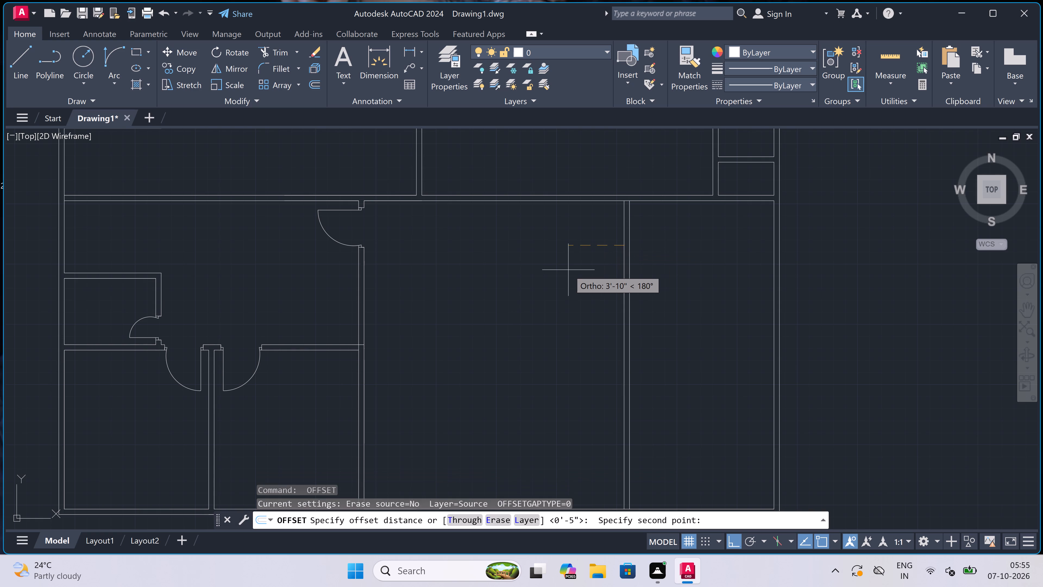
{"action": "type", "text": "10'"}
{"action": "key", "text": "space"}
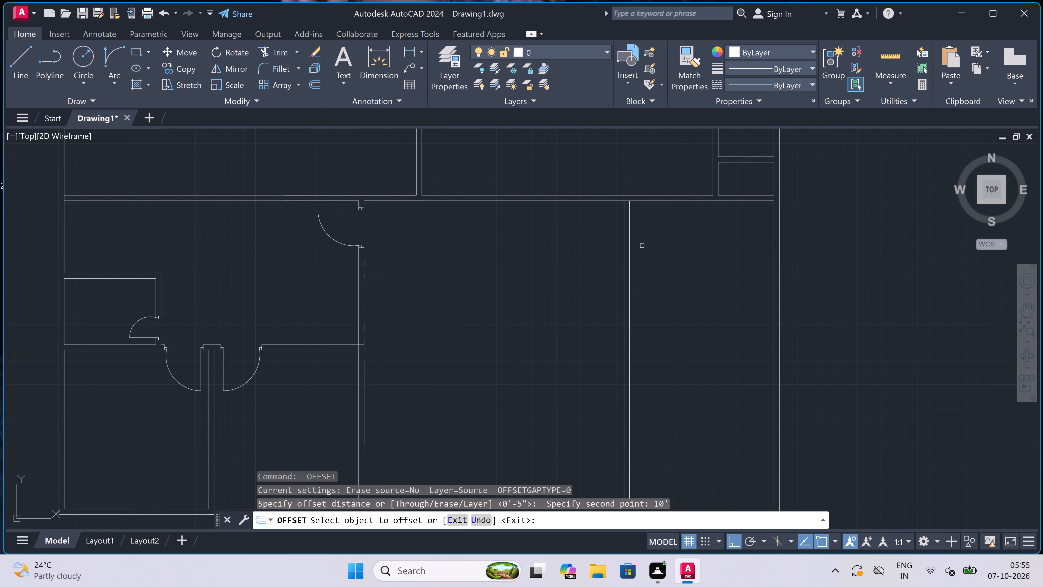
{"action": "left_click", "coordinate": [624, 217]}
{"action": "left_click", "coordinate": [507, 249]}
{"action": "key", "text": "Escape"}
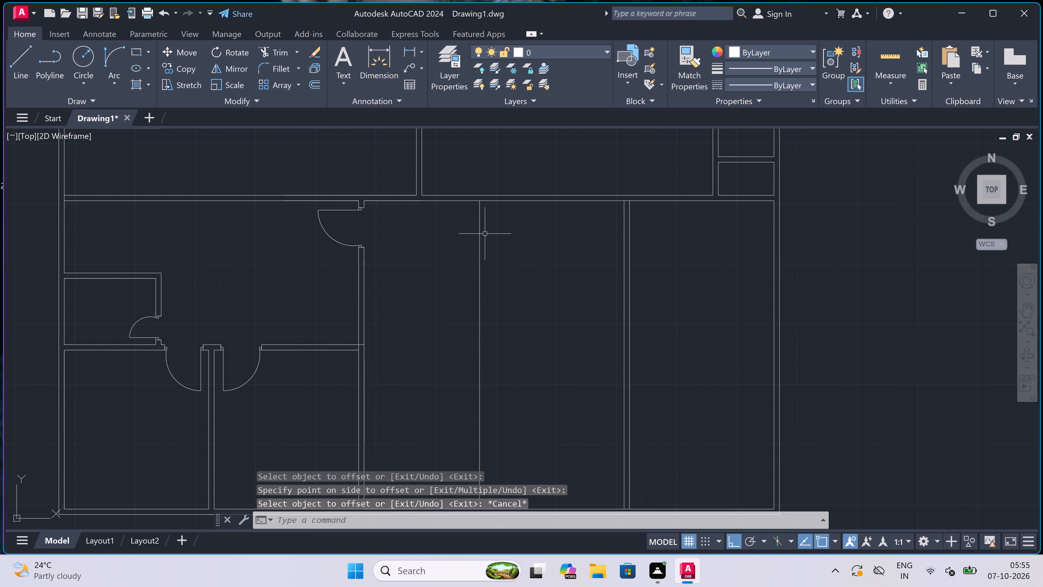
Offset the newest vertical line 4.5" west to form a second partition wall in the southeast room.
{"action": "key", "text": "space"}
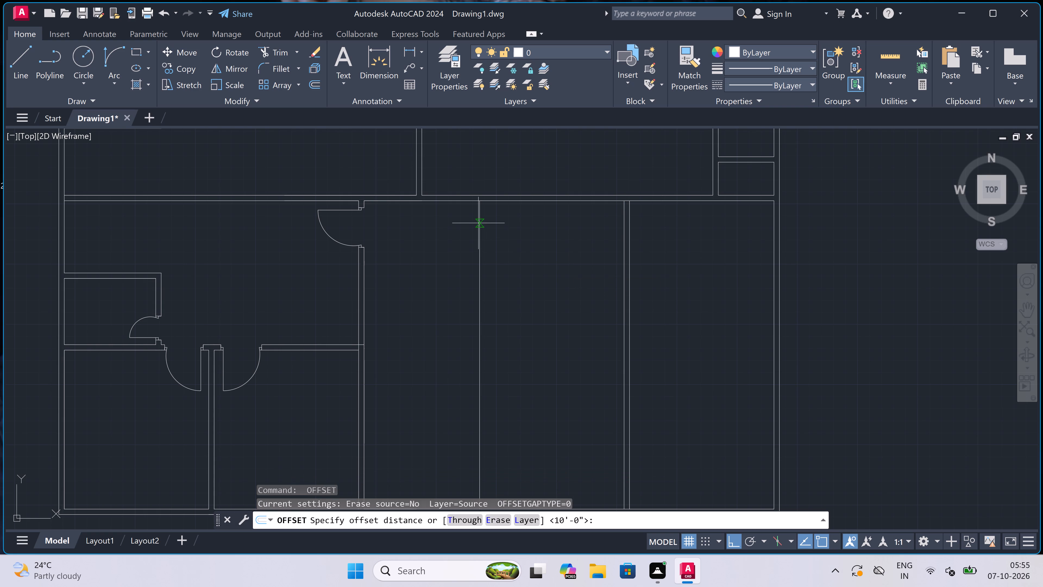
{"action": "left_click", "coordinate": [478, 223]}
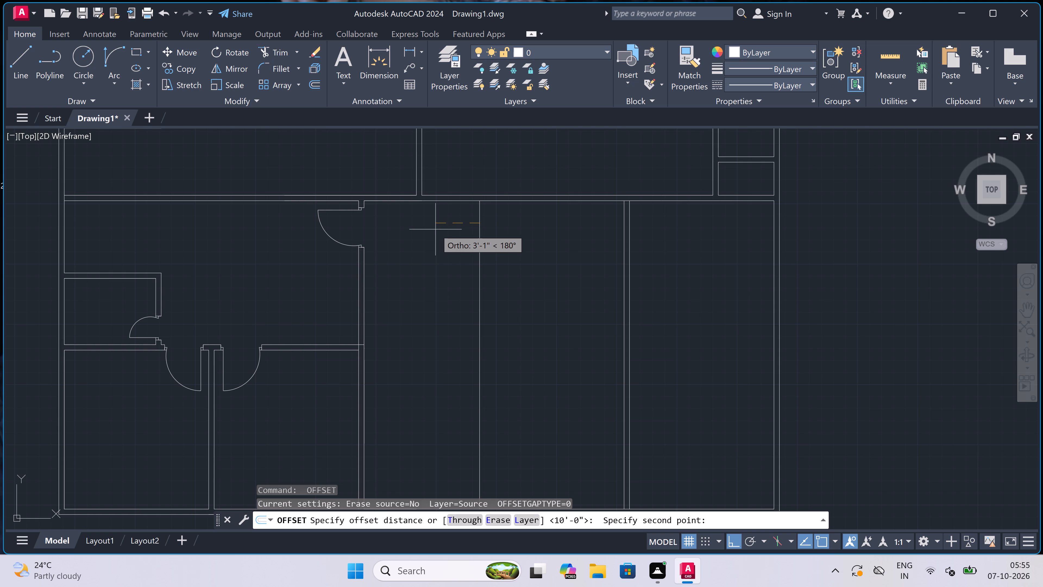
{"action": "type", "text": "4.5\""}
{"action": "key", "text": "space"}
{"action": "left_click", "coordinate": [479, 214]}
{"action": "left_click", "coordinate": [453, 226]}
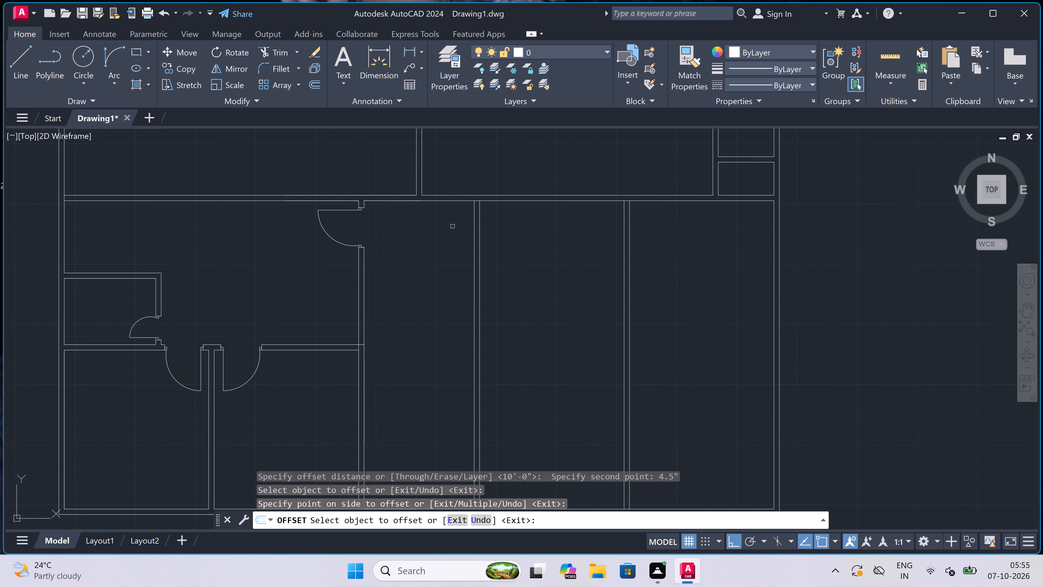
{"action": "key", "text": "Escape"}
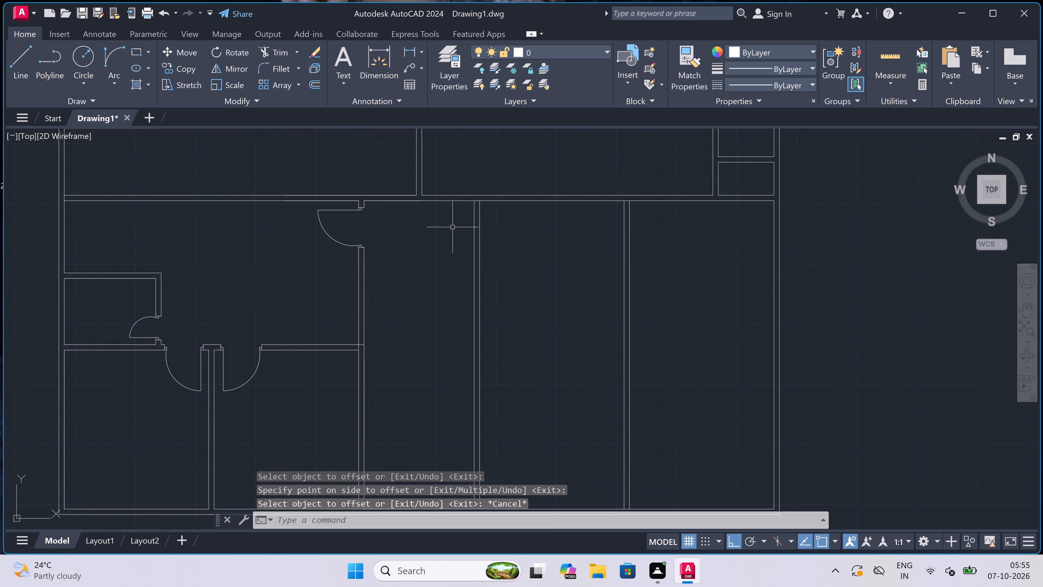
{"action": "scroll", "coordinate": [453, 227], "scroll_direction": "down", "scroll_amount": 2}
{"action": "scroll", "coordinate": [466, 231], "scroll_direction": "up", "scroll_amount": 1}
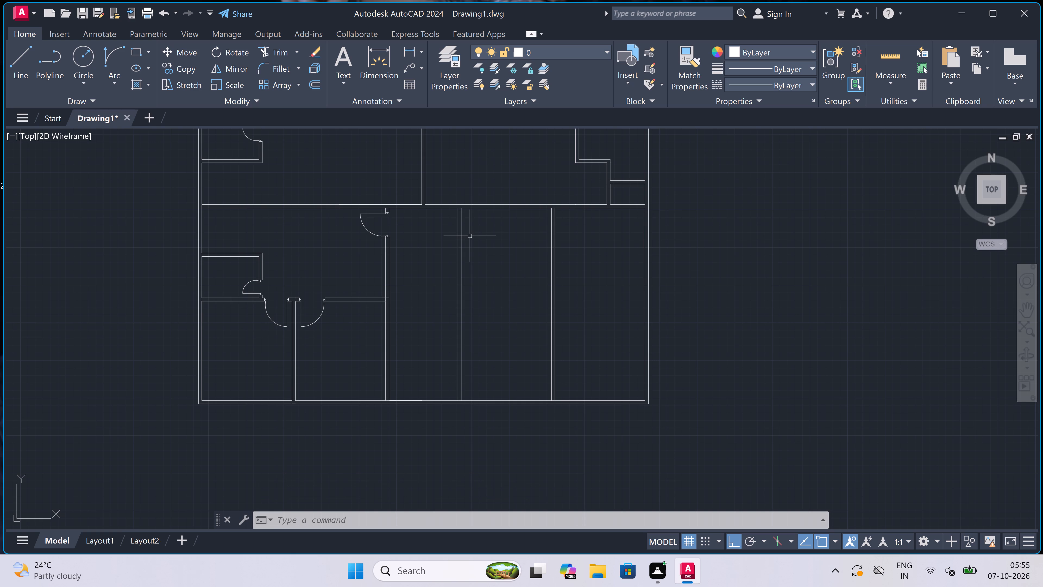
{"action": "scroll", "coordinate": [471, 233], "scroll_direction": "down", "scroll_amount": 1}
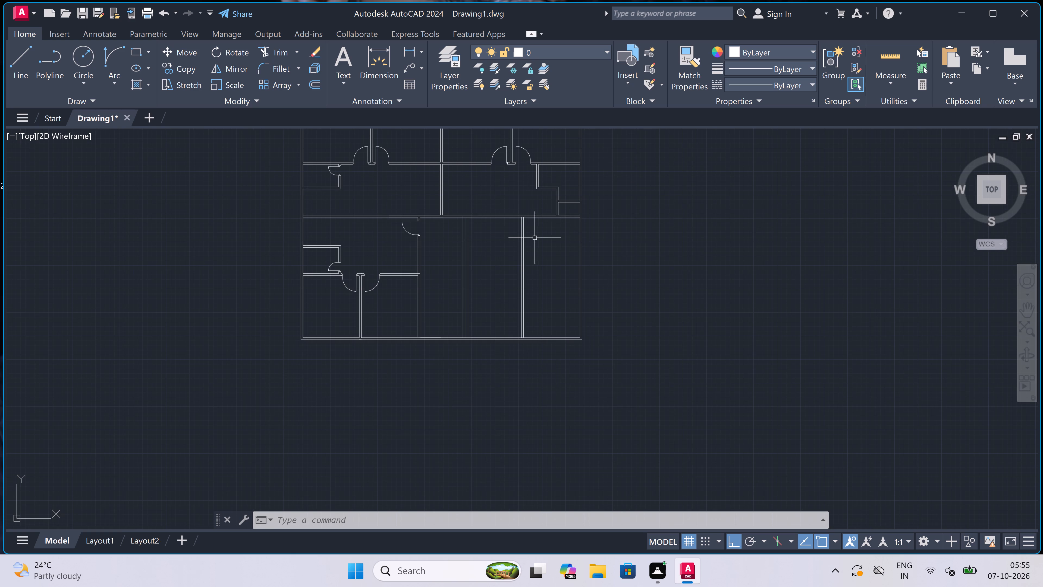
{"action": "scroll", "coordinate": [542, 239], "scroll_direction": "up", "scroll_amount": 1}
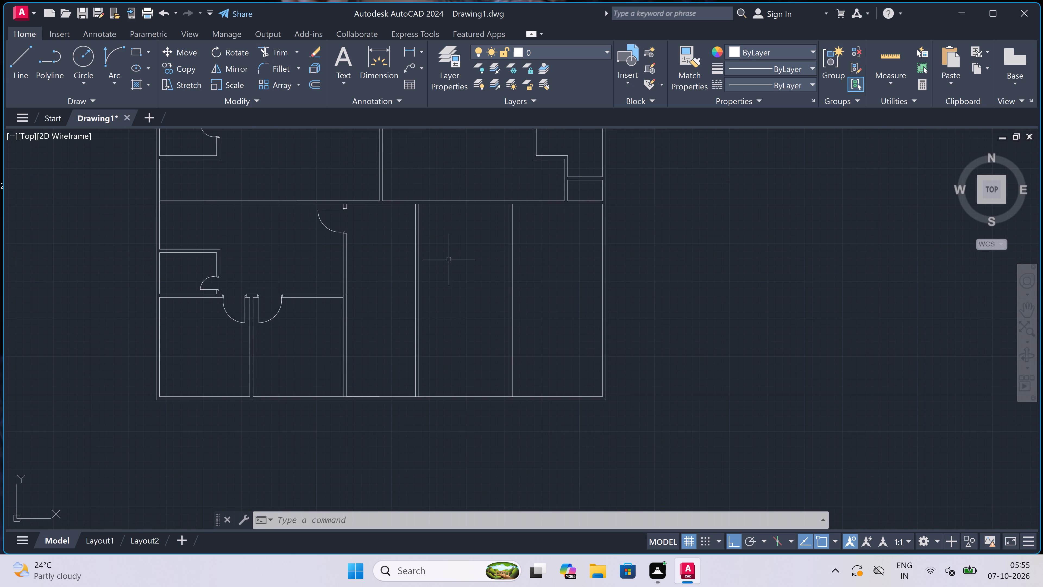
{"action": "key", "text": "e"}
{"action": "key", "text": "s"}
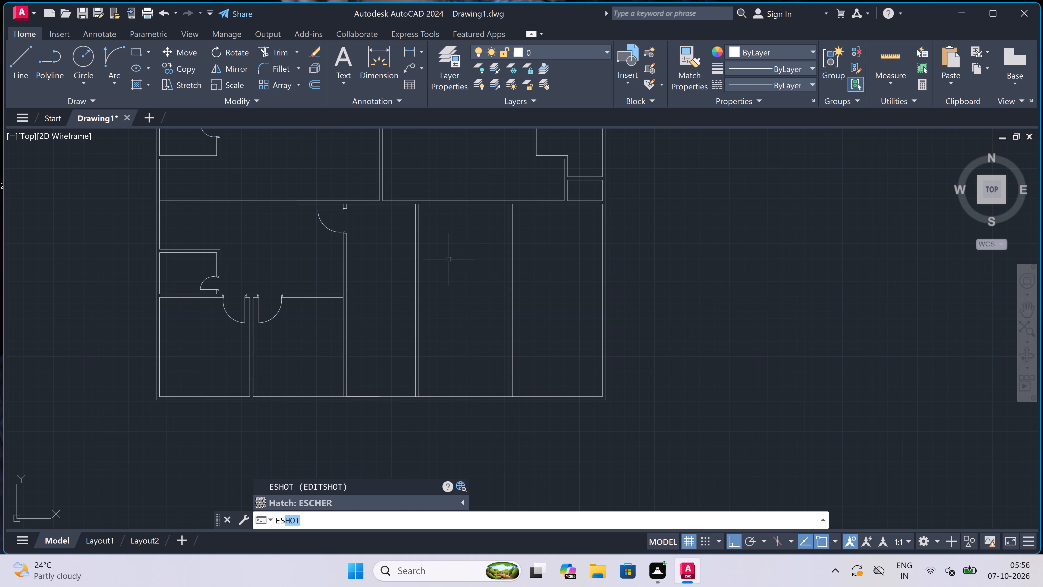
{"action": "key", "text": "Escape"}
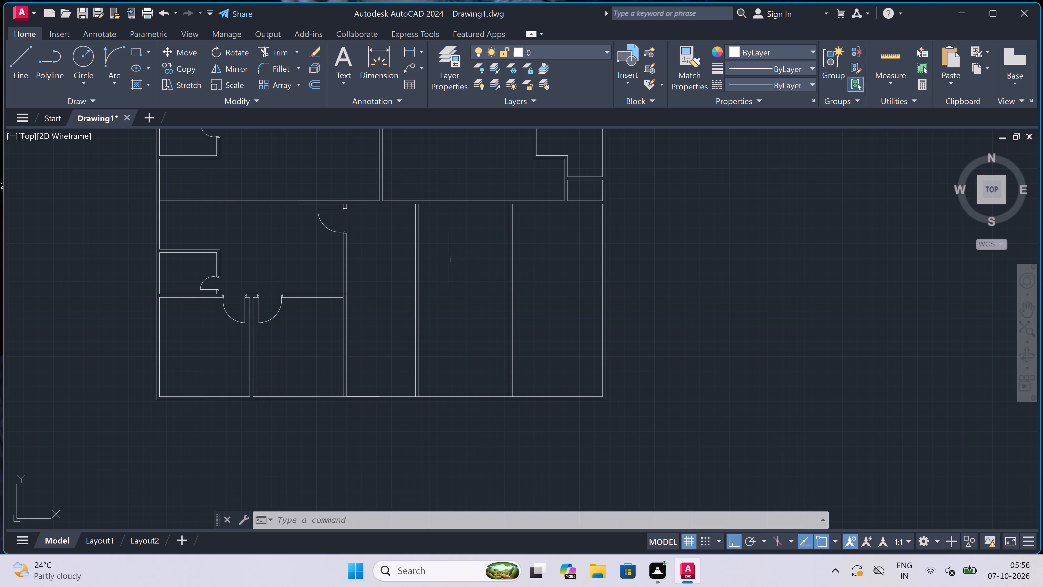
Extend both lines of the horizontal wall between the southwest rooms east across both new partitions to the building's east wall.
{"action": "type", "text": "ex"}
{"action": "key", "text": "space"}
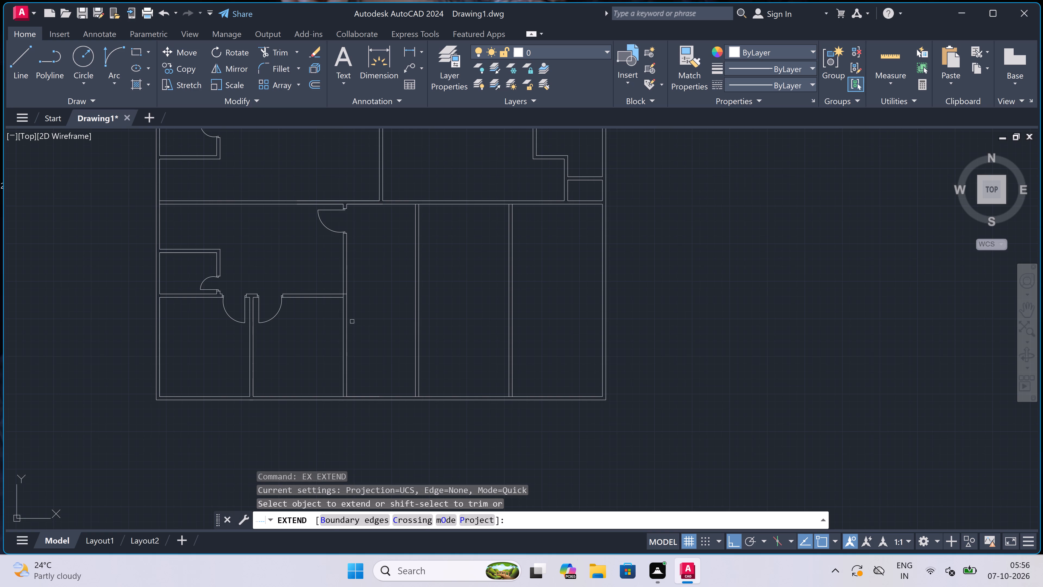
{"action": "left_click", "coordinate": [317, 322]}
{"action": "left_click", "coordinate": [323, 286]}
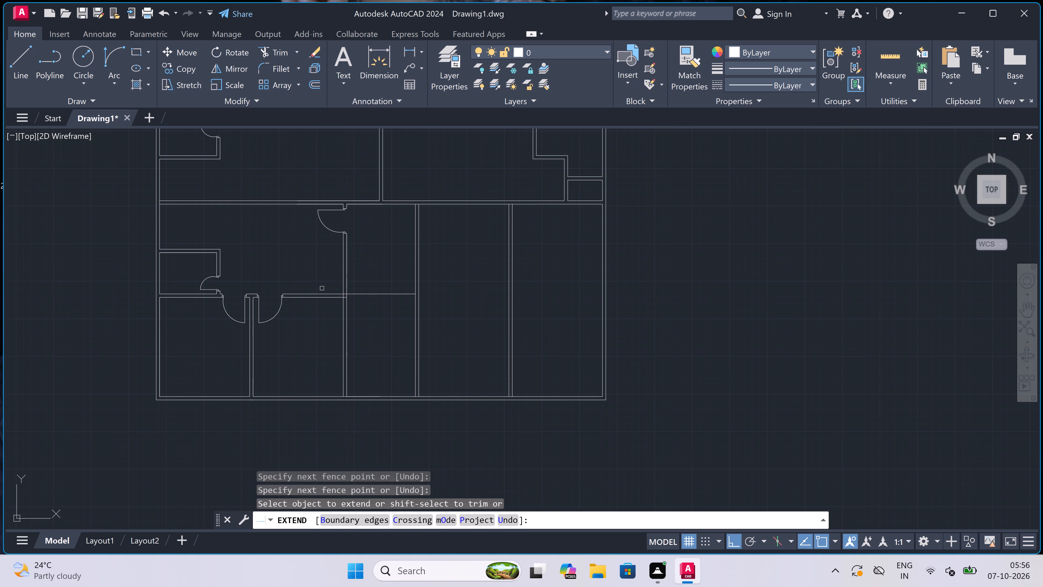
{"action": "left_click", "coordinate": [319, 298]}
{"action": "left_click", "coordinate": [395, 281]}
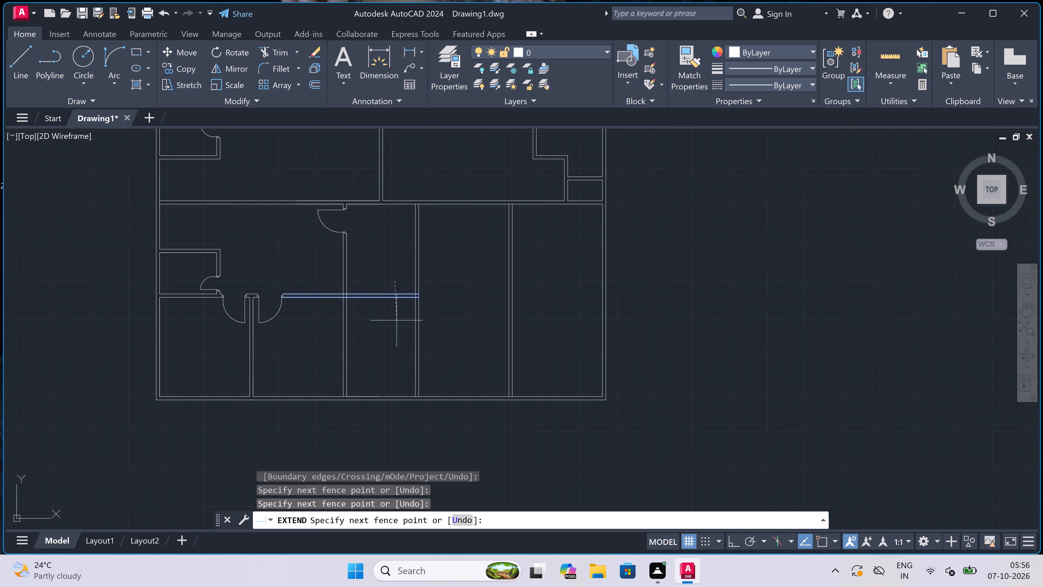
{"action": "double_click", "coordinate": [396, 325]}
{"action": "double_click", "coordinate": [400, 308]}
{"action": "double_click", "coordinate": [402, 288]}
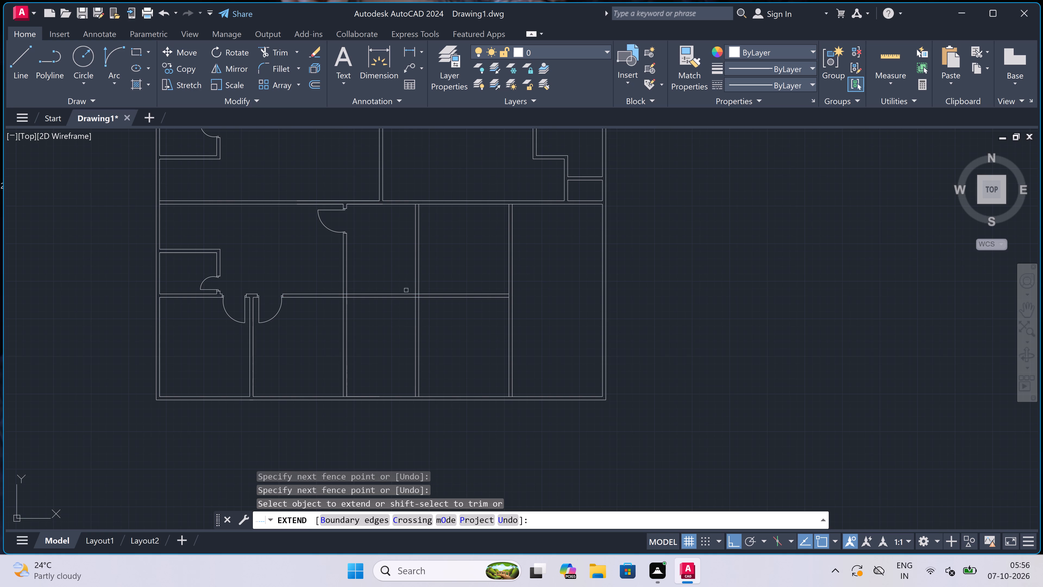
{"action": "left_click", "coordinate": [484, 279]}
{"action": "double_click", "coordinate": [491, 306]}
{"action": "double_click", "coordinate": [491, 306]}
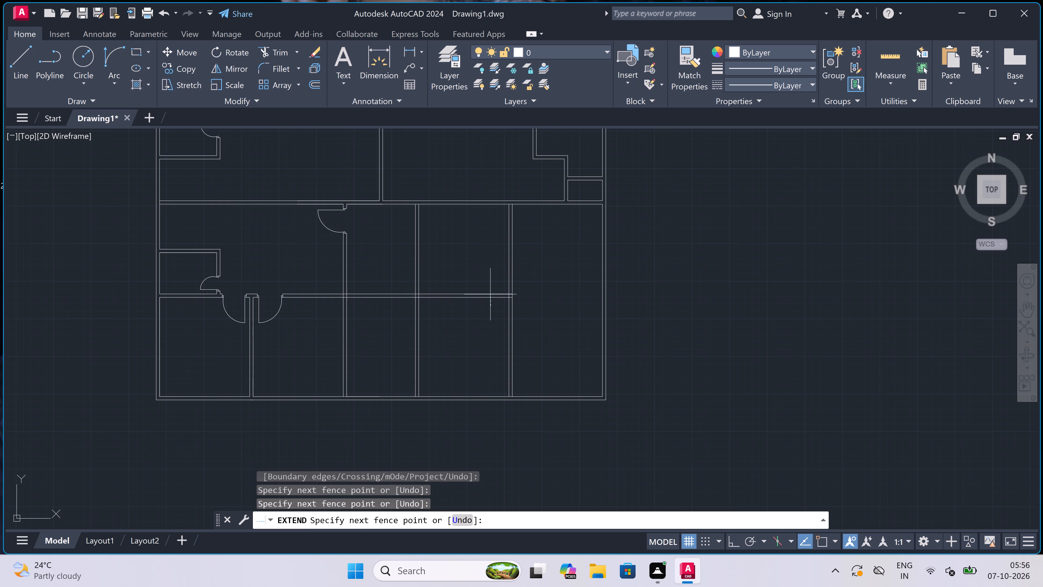
{"action": "left_click", "coordinate": [490, 282]}
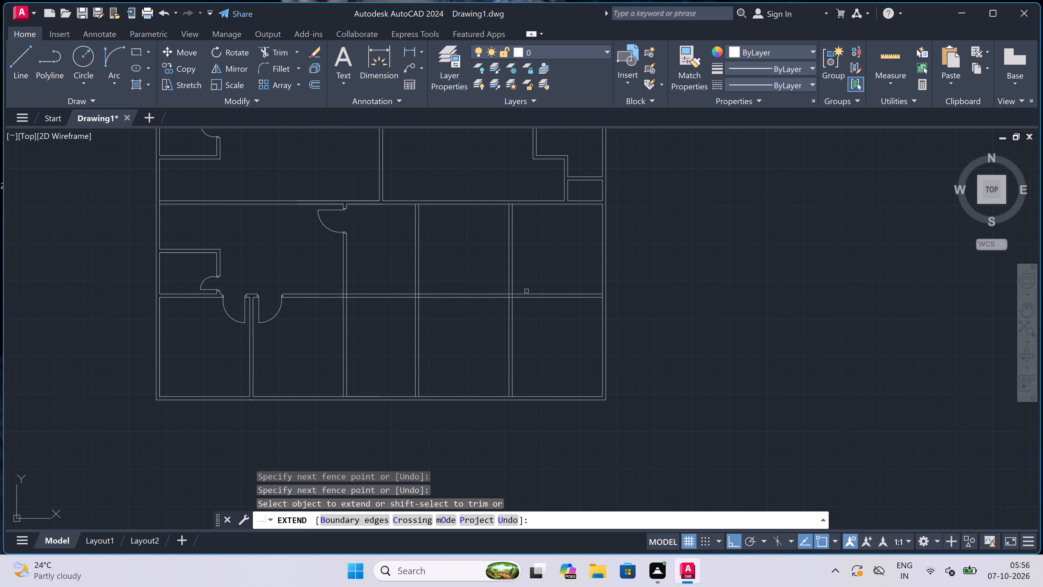
{"action": "key", "text": "Escape"}
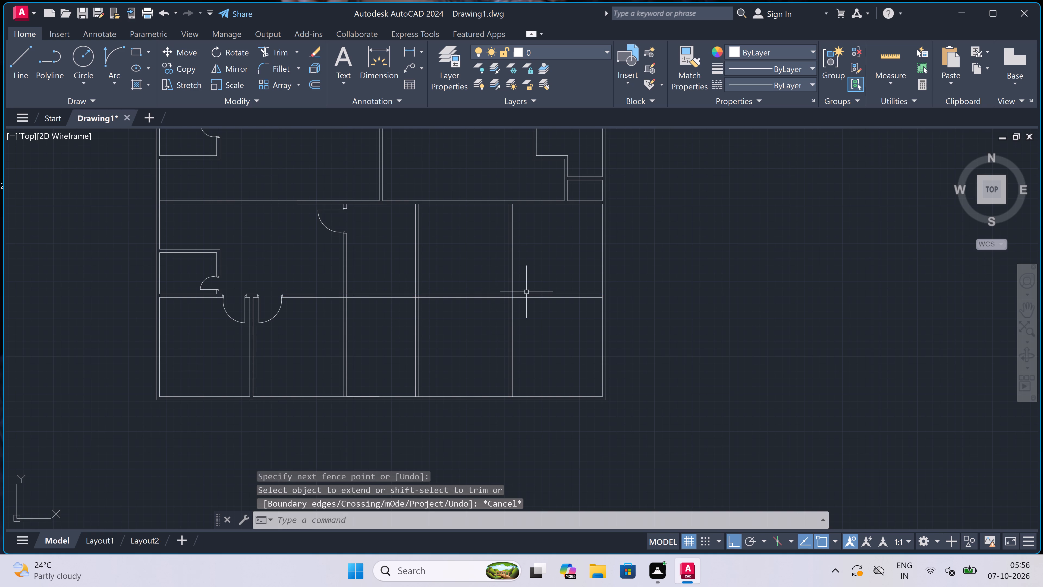
Trim both extended horizontal lines out of the narrow corridor space west of the first partition.
{"action": "key", "text": "t"}
{"action": "key", "text": "r"}
{"action": "key", "text": "space"}
{"action": "left_click", "coordinate": [380, 288]}
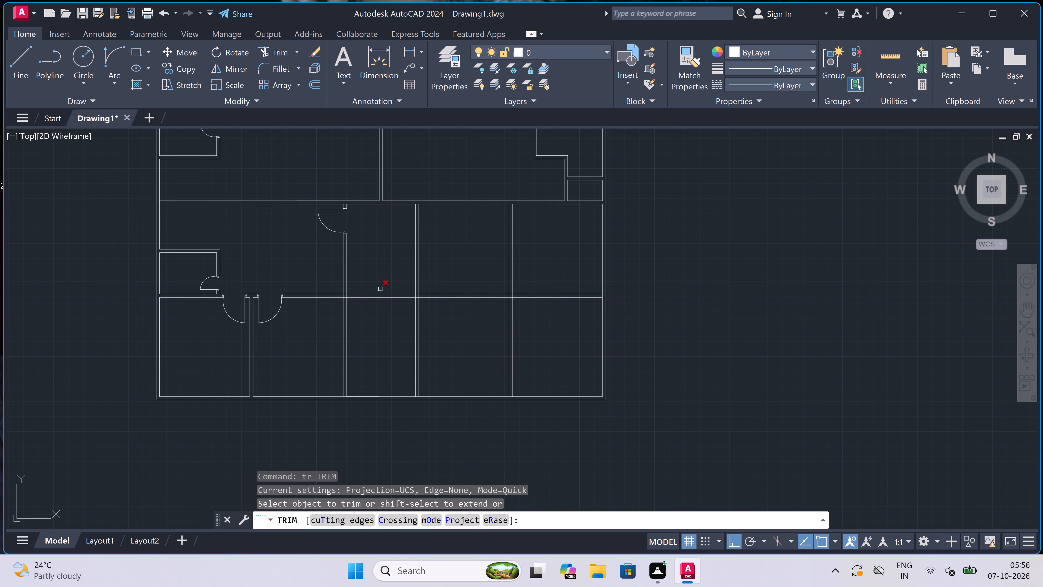
{"action": "left_click", "coordinate": [382, 316]}
Trim the overlapping line segments where the southwest rooms' horizontal wall meets the corridor's west wall to open the junction.
{"action": "scroll", "coordinate": [268, 296], "scroll_direction": "up", "scroll_amount": 3}
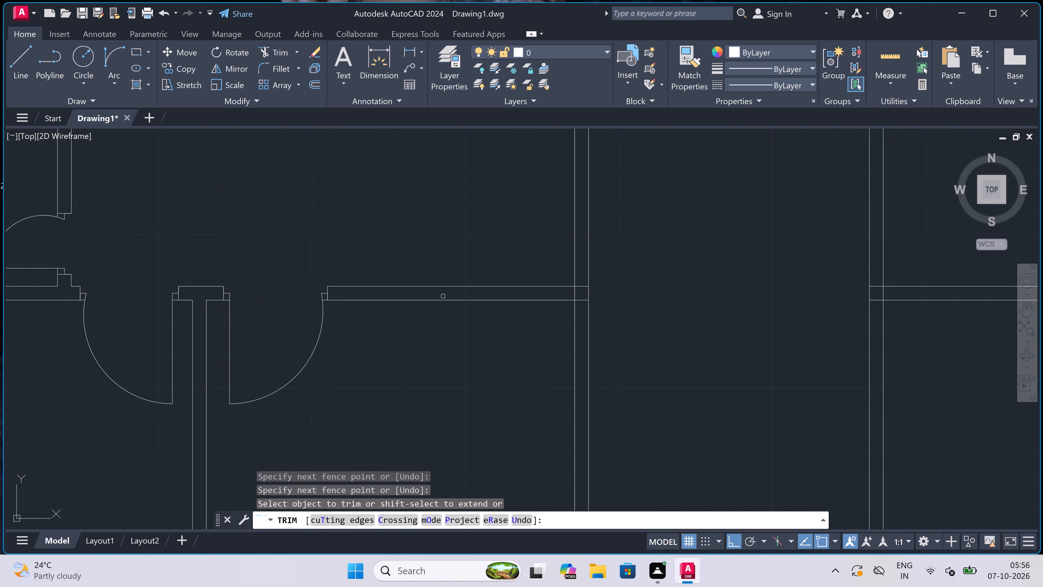
{"action": "scroll", "coordinate": [564, 288], "scroll_direction": "up", "scroll_amount": 3}
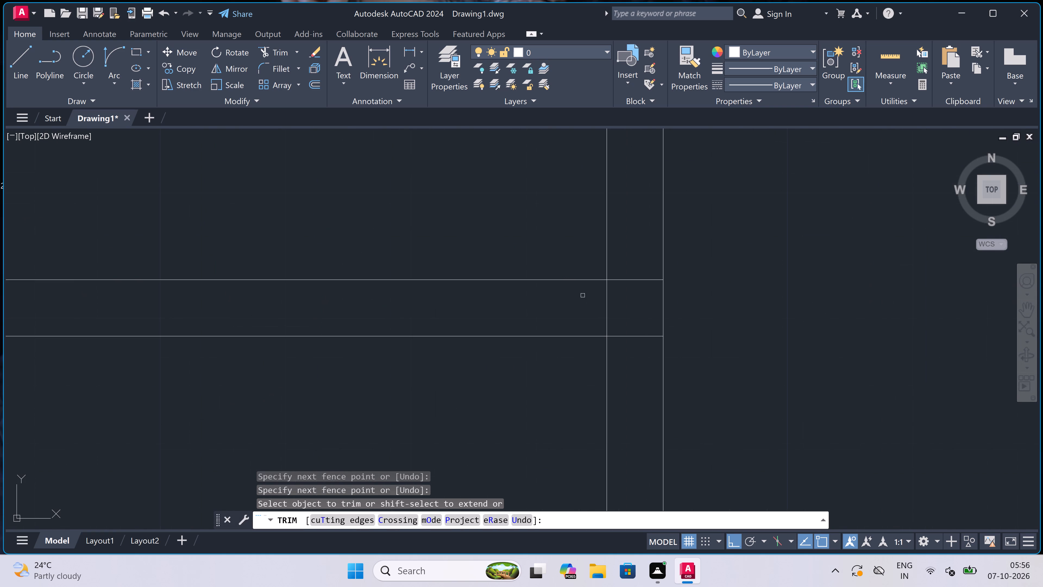
{"action": "left_click", "coordinate": [590, 297]}
{"action": "left_click", "coordinate": [634, 283]}
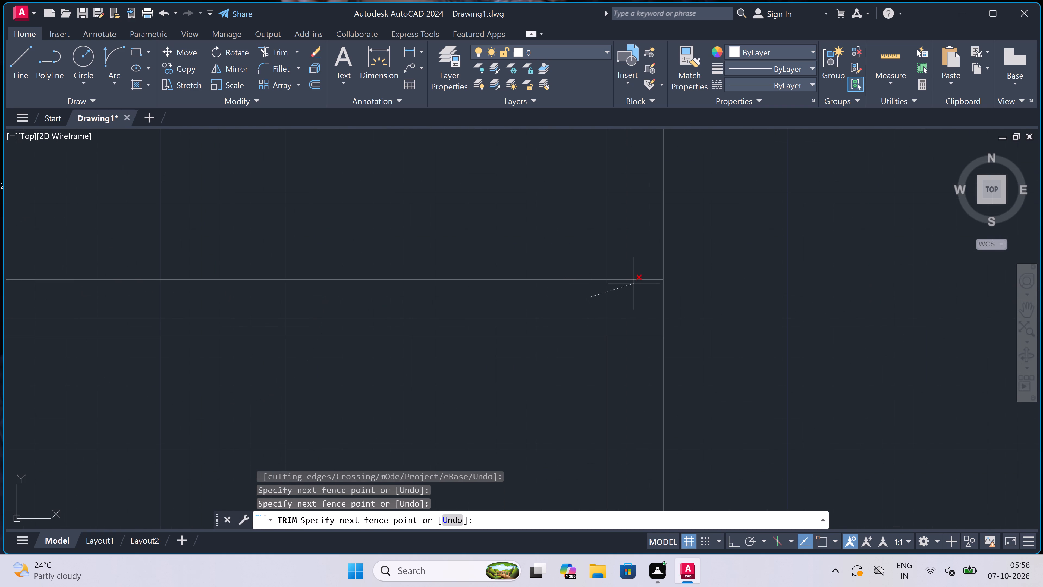
{"action": "left_click", "coordinate": [637, 263]}
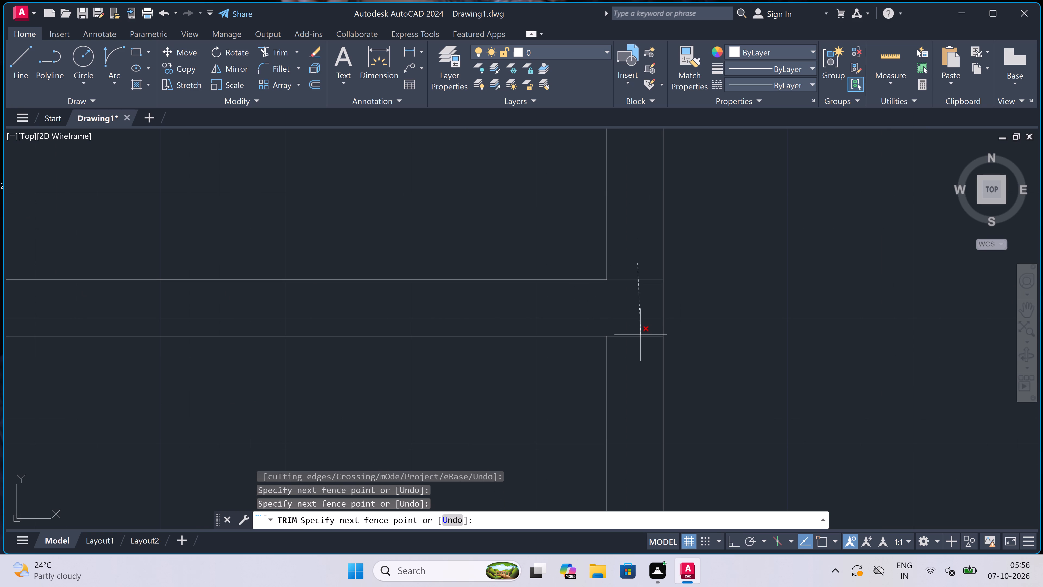
{"action": "double_click", "coordinate": [640, 335]}
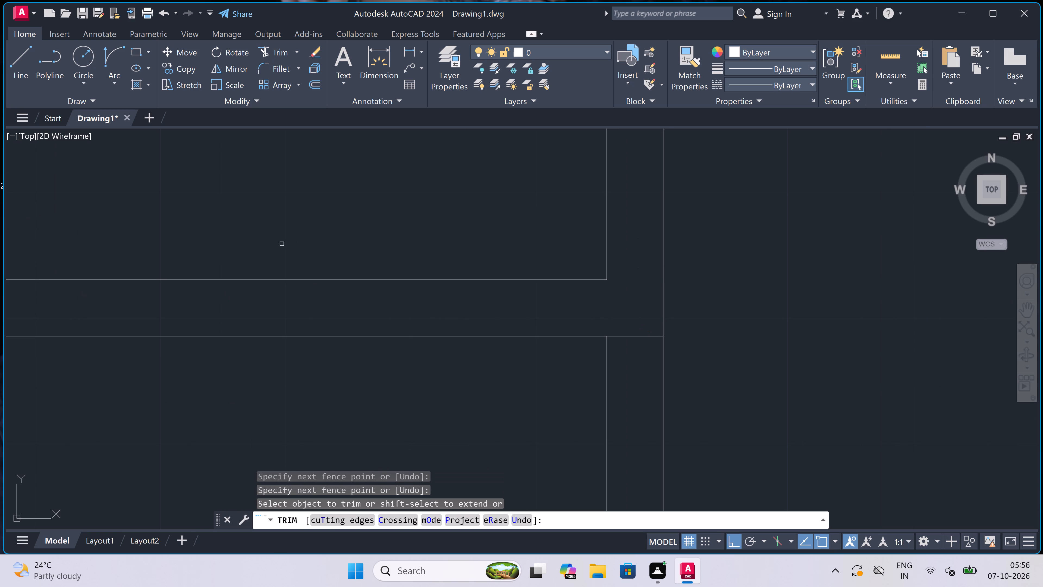
{"action": "scroll", "coordinate": [282, 244], "scroll_direction": "down", "scroll_amount": 5}
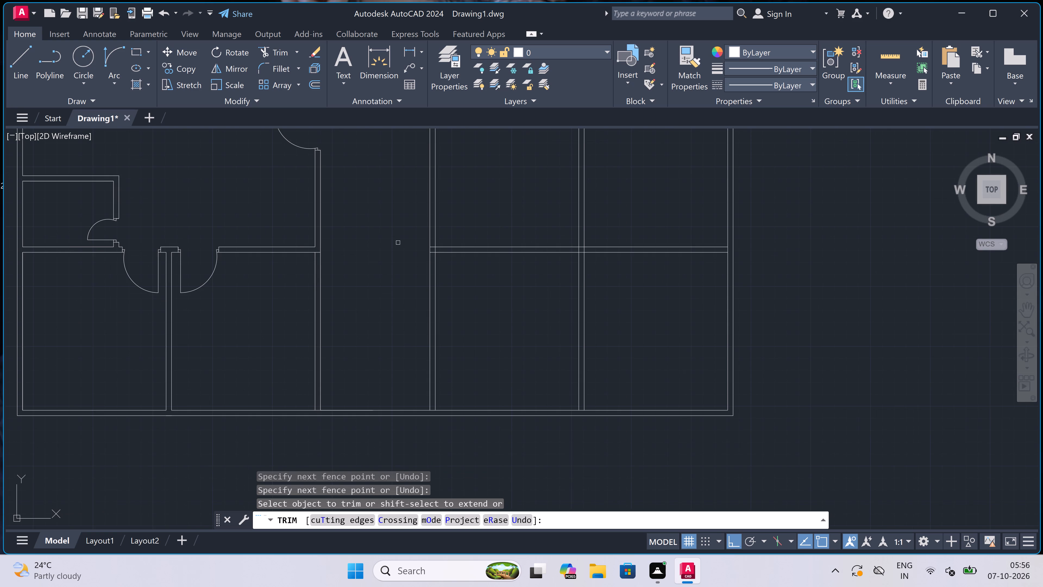
{"action": "scroll", "coordinate": [321, 249], "scroll_direction": "up", "scroll_amount": 3}
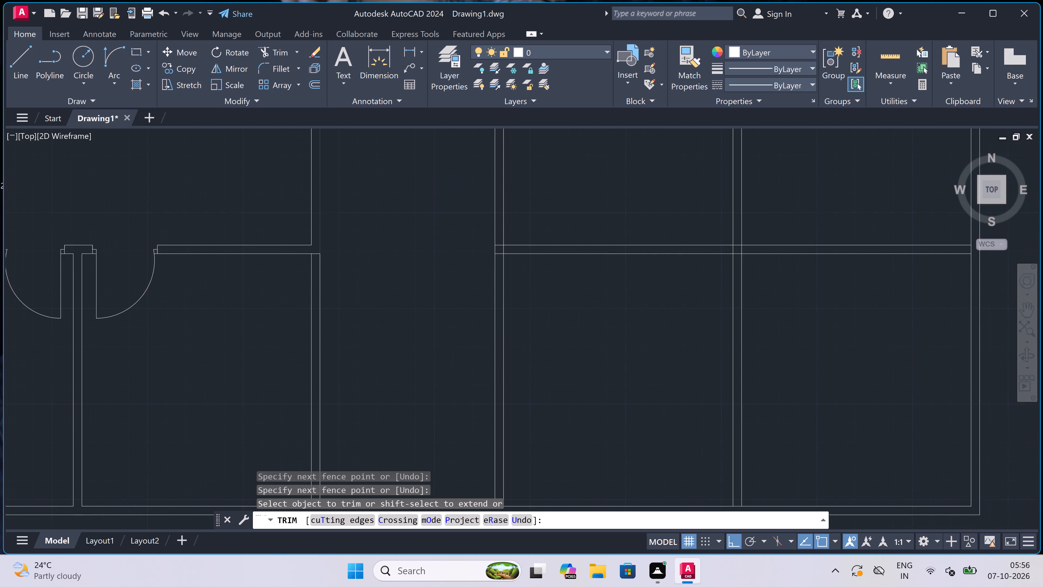
{"action": "scroll", "coordinate": [309, 261], "scroll_direction": "up", "scroll_amount": 2}
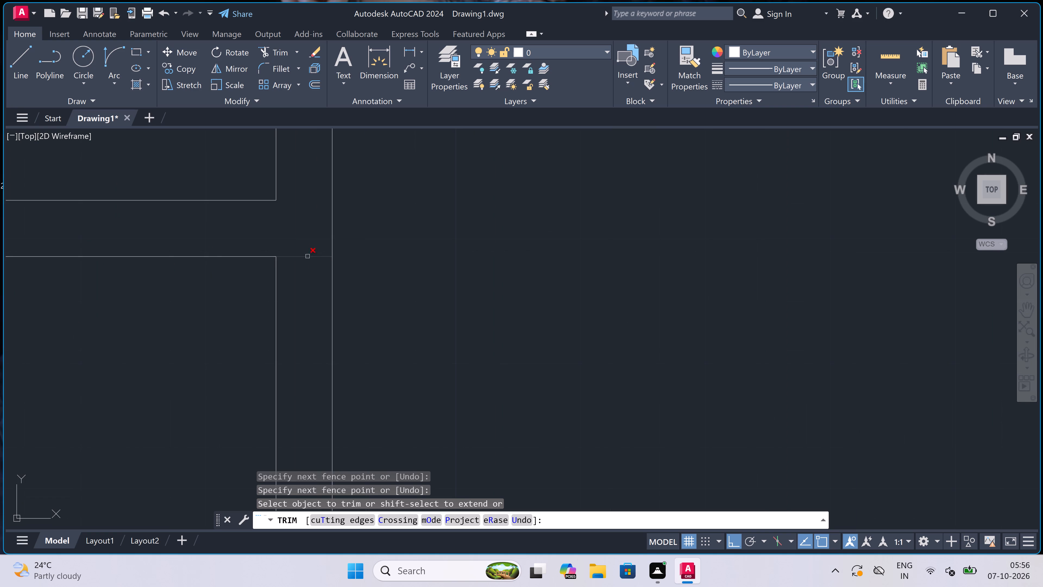
{"action": "left_click", "coordinate": [305, 254]}
{"action": "left_click", "coordinate": [298, 281]}
Trim the horizontal wall's two line stubs inside the partition on the corridor's east side.
{"action": "scroll", "coordinate": [299, 280], "scroll_direction": "down", "scroll_amount": 5}
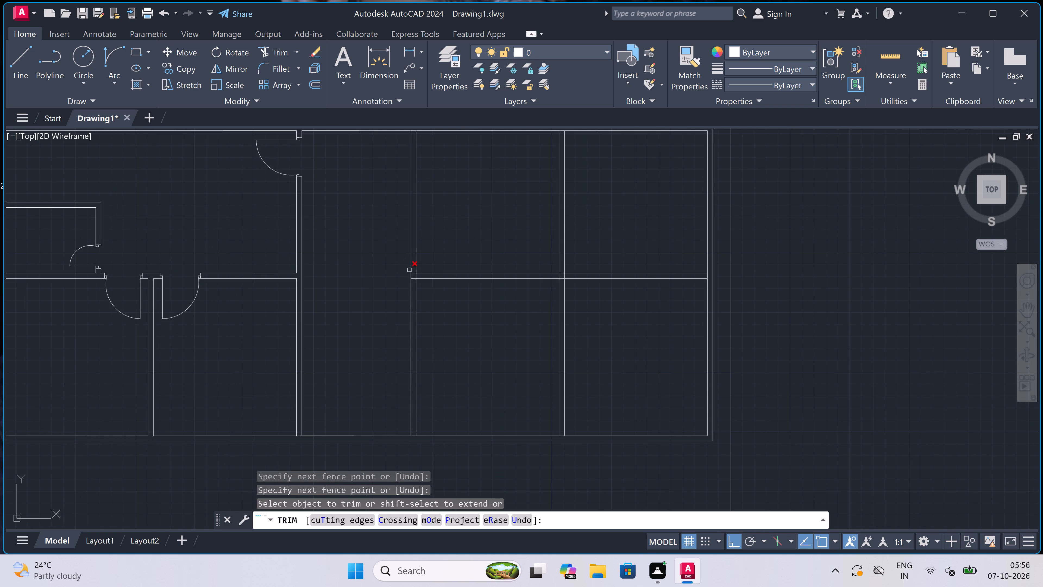
{"action": "scroll", "coordinate": [415, 276], "scroll_direction": "up", "scroll_amount": 6}
{"action": "left_click", "coordinate": [436, 264]}
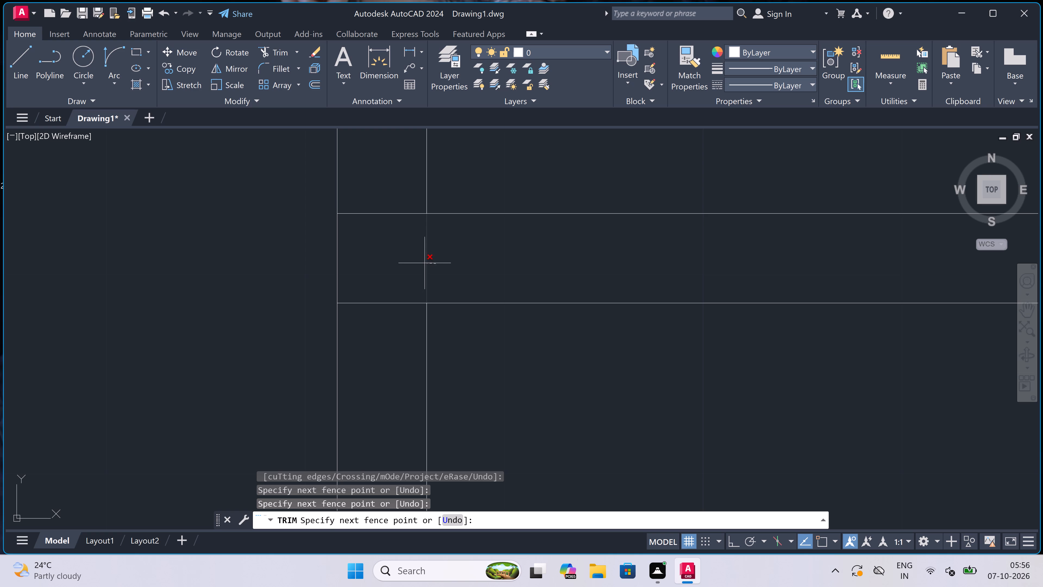
{"action": "left_click", "coordinate": [442, 257]}
{"action": "left_click", "coordinate": [369, 194]}
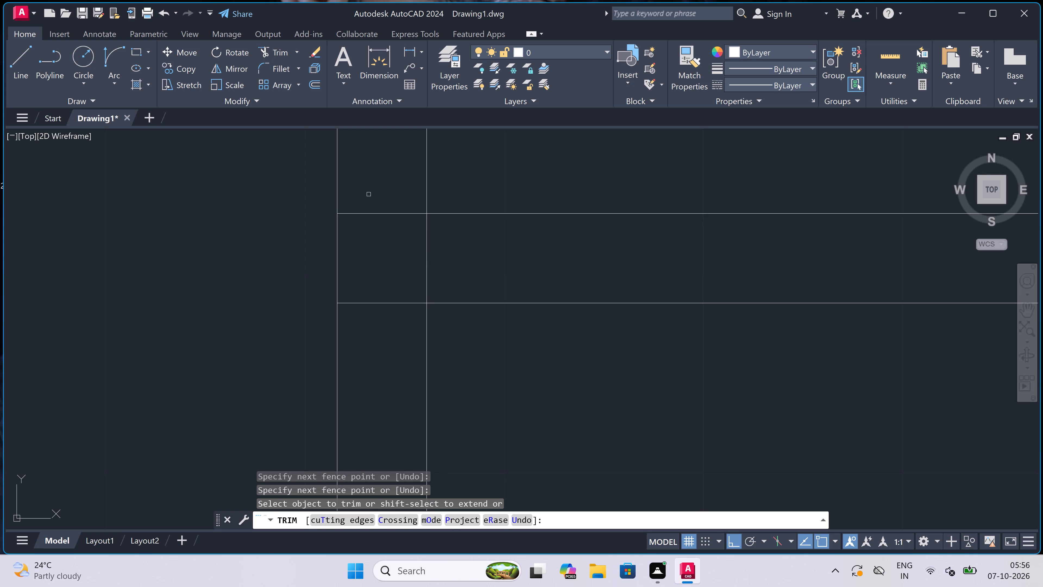
{"action": "left_click", "coordinate": [376, 325]}
Trim away both lines of the easternmost partition north of the new horizontal wall.
{"action": "scroll", "coordinate": [378, 292], "scroll_direction": "down", "scroll_amount": 5}
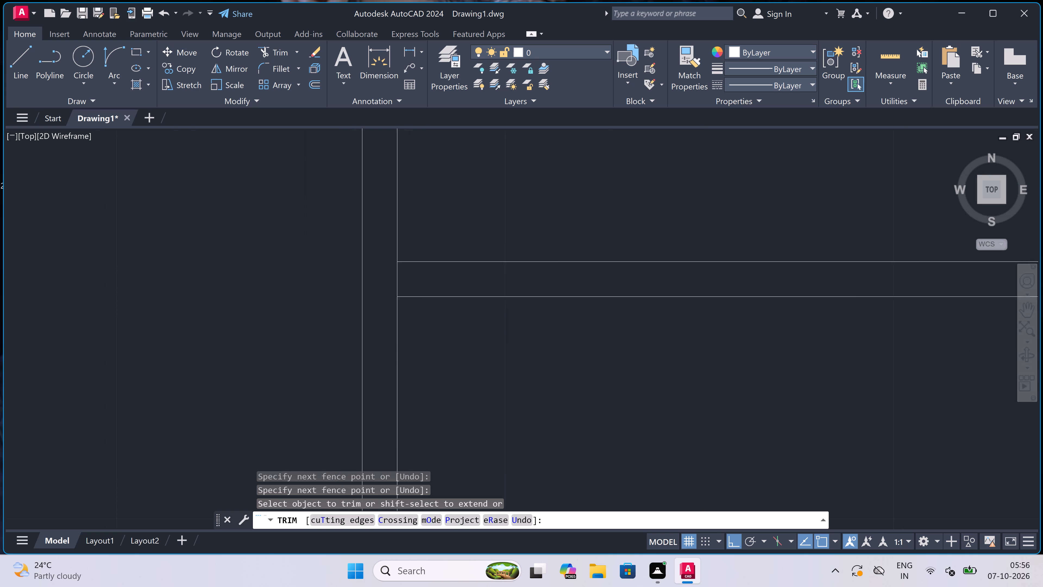
{"action": "scroll", "coordinate": [378, 292], "scroll_direction": "down", "scroll_amount": 4}
{"action": "scroll", "coordinate": [398, 288], "scroll_direction": "up", "scroll_amount": 3}
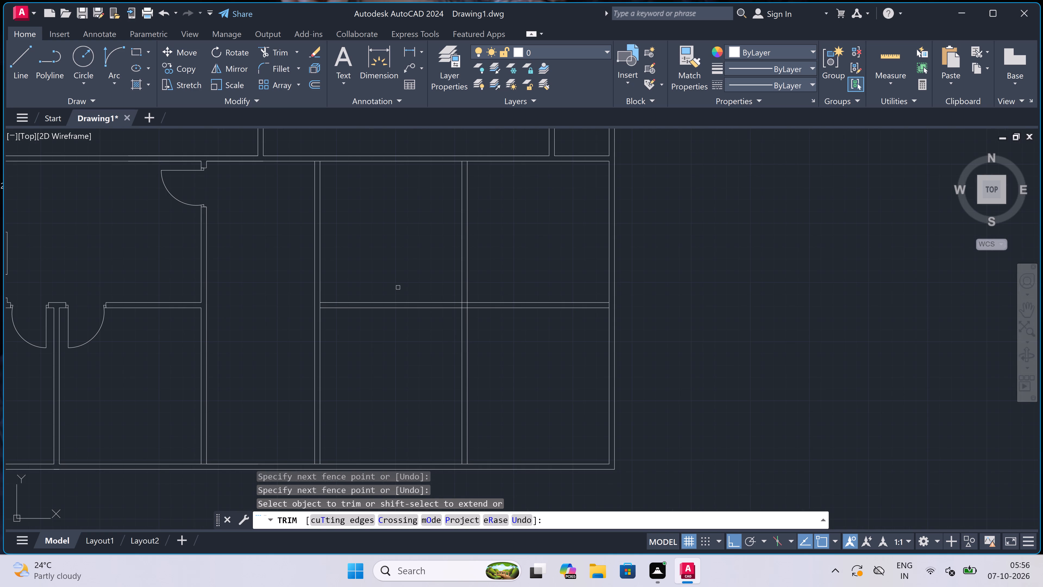
{"action": "left_click", "coordinate": [460, 250]}
{"action": "left_click", "coordinate": [483, 239]}
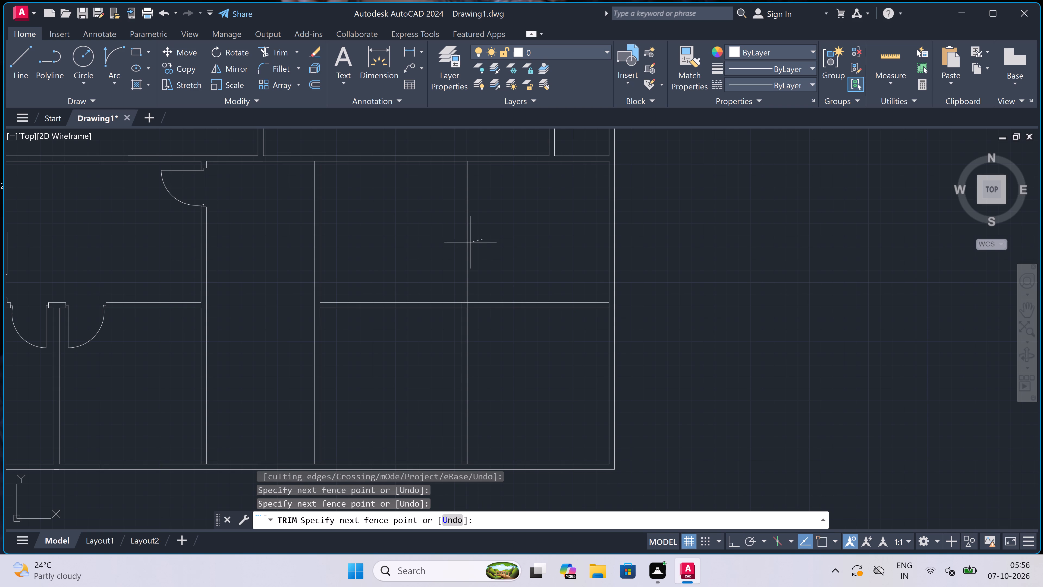
{"action": "left_click", "coordinate": [470, 243]}
{"action": "left_click", "coordinate": [467, 263]}
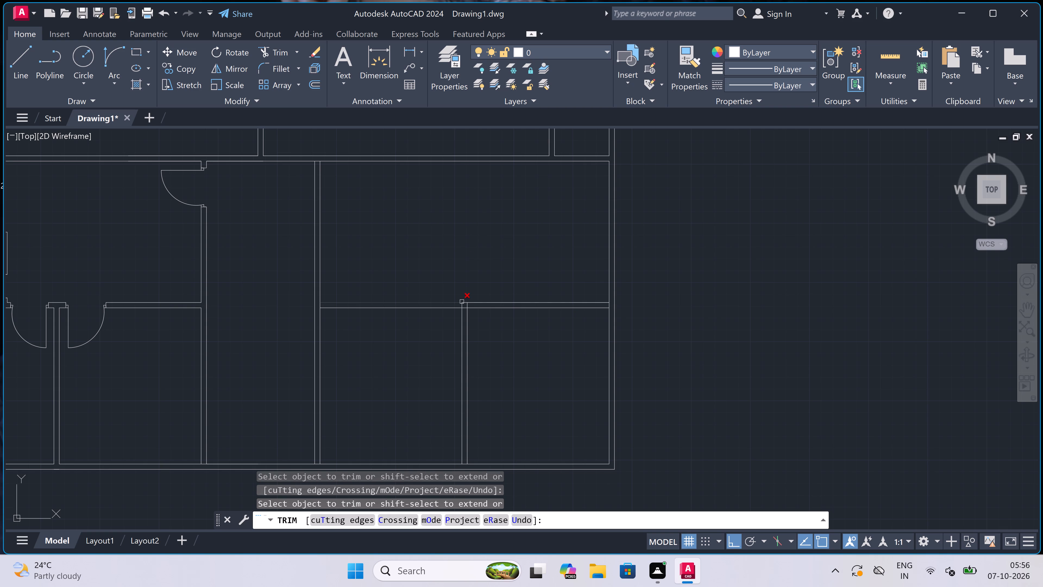
Trim the overlapping segments where the remaining southeast partition meets the horizontal wall to form a clean T-junction.
{"action": "scroll", "coordinate": [462, 303], "scroll_direction": "up", "scroll_amount": 3}
{"action": "left_click", "coordinate": [458, 310]}
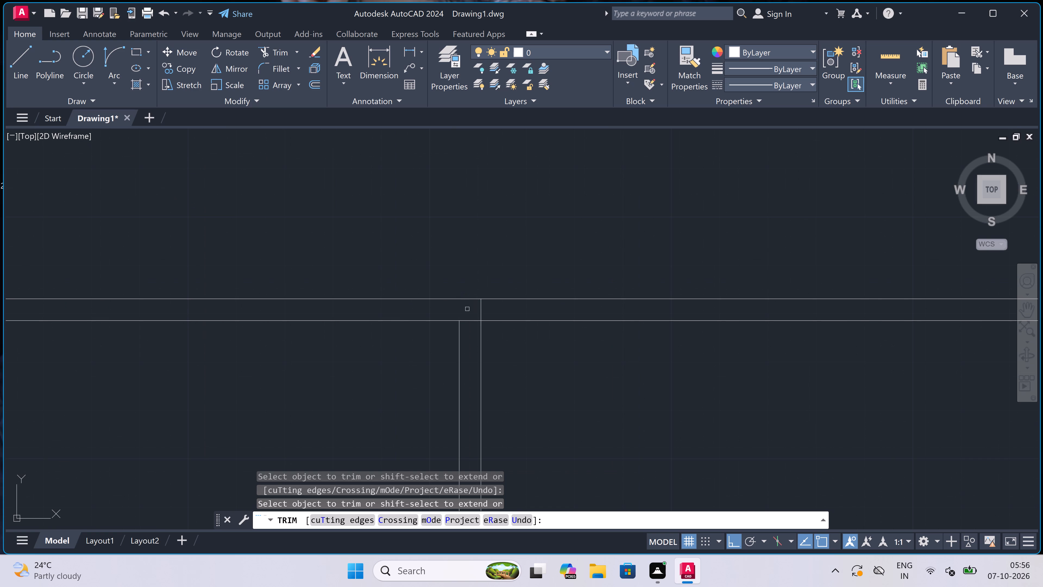
{"action": "left_click", "coordinate": [467, 317]}
{"action": "double_click", "coordinate": [464, 330]}
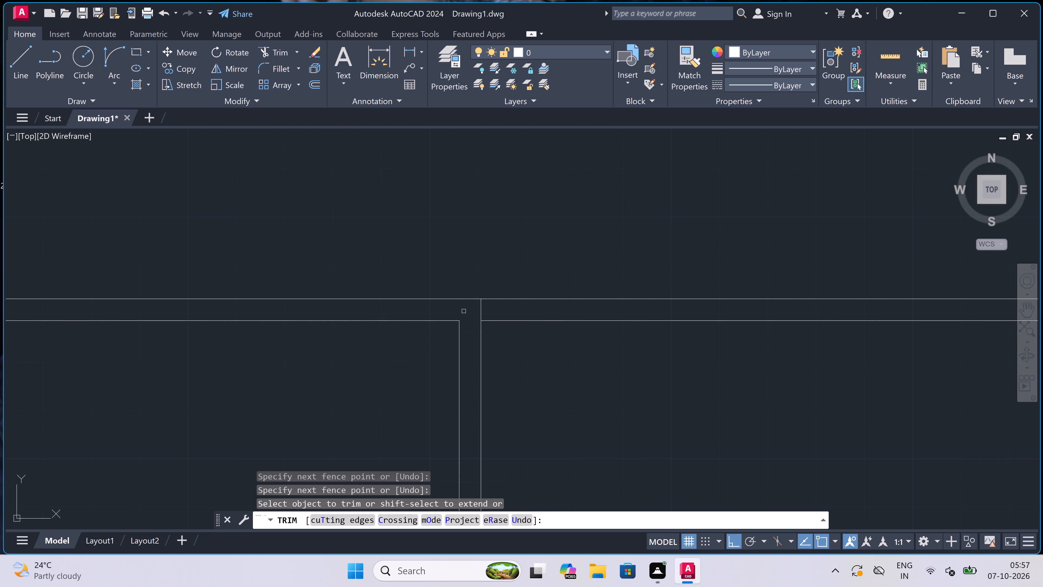
{"action": "double_click", "coordinate": [464, 310]}
{"action": "triple_click", "coordinate": [494, 311]}
{"action": "scroll", "coordinate": [467, 311], "scroll_direction": "down", "scroll_amount": 6}
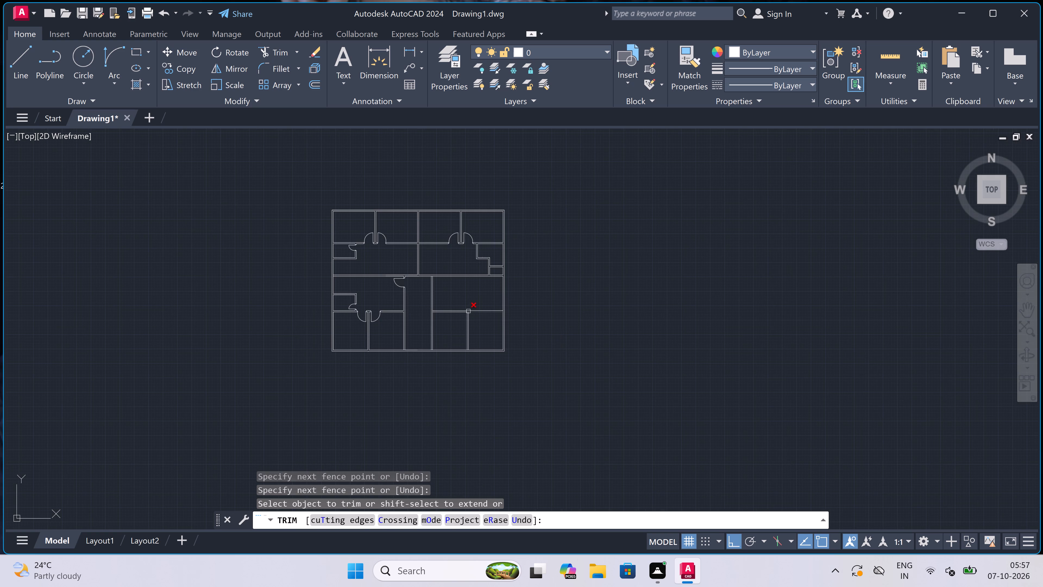
{"action": "scroll", "coordinate": [492, 291], "scroll_direction": "up", "scroll_amount": 3}
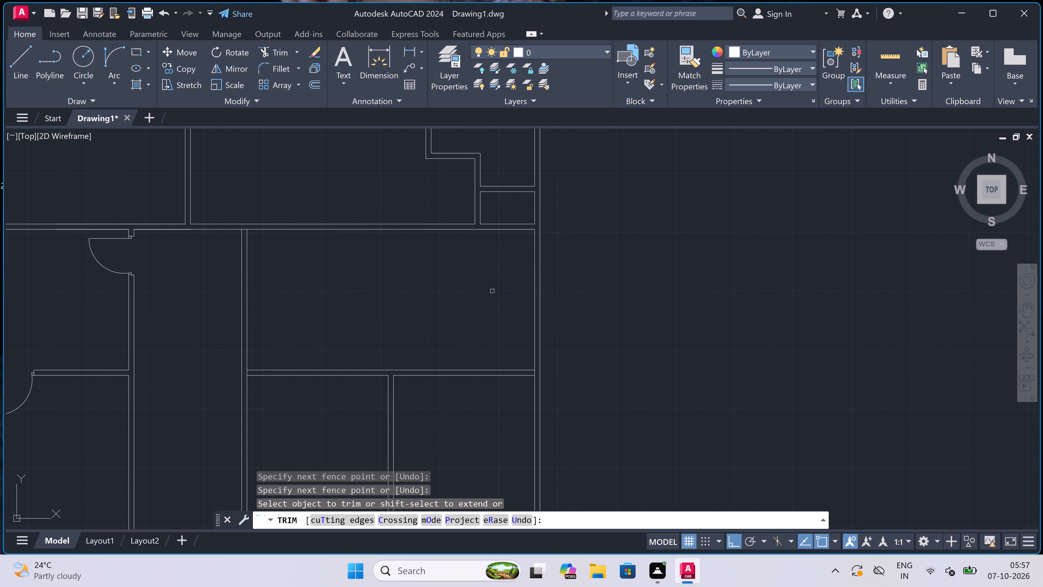
{"action": "key", "text": "Escape"}
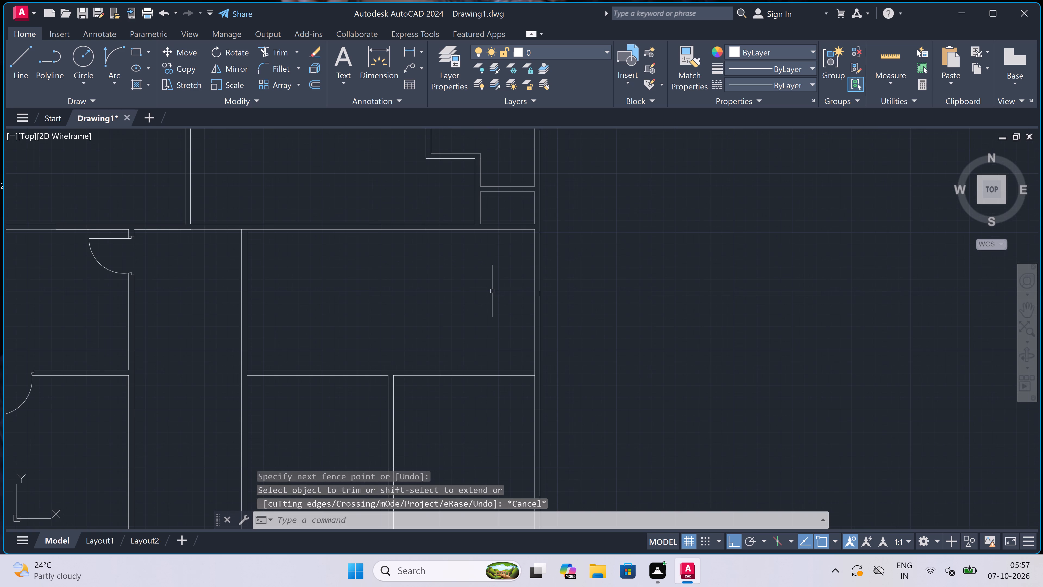
Offset the inner line of the building's east wall 6'4" west into the room north of the horizontal wall.
{"action": "type", "text": "o"}
{"action": "key", "text": "space"}
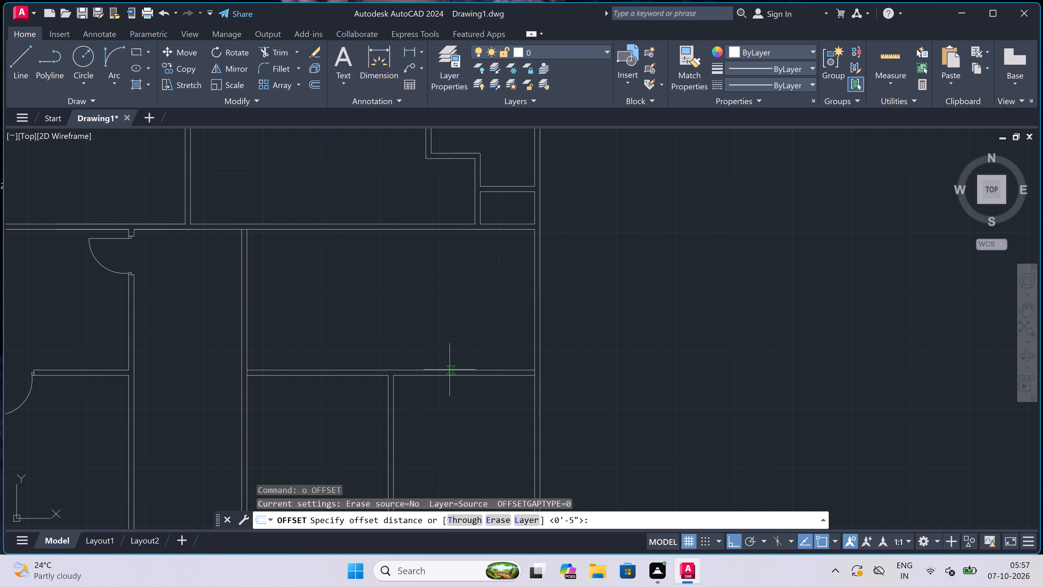
{"action": "left_click", "coordinate": [537, 368]}
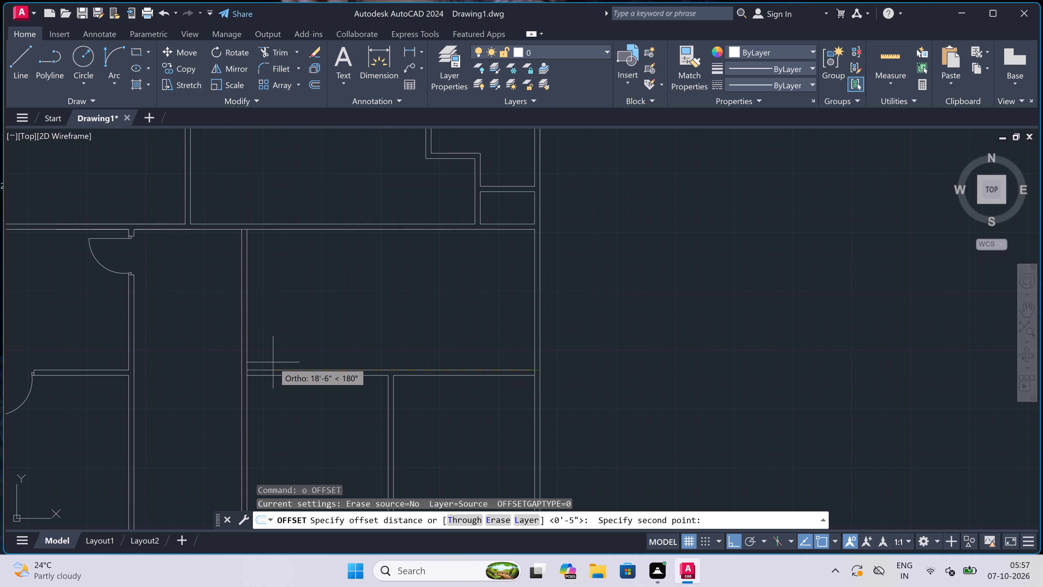
{"action": "type", "text": "6'4\""}
{"action": "key", "text": "space"}
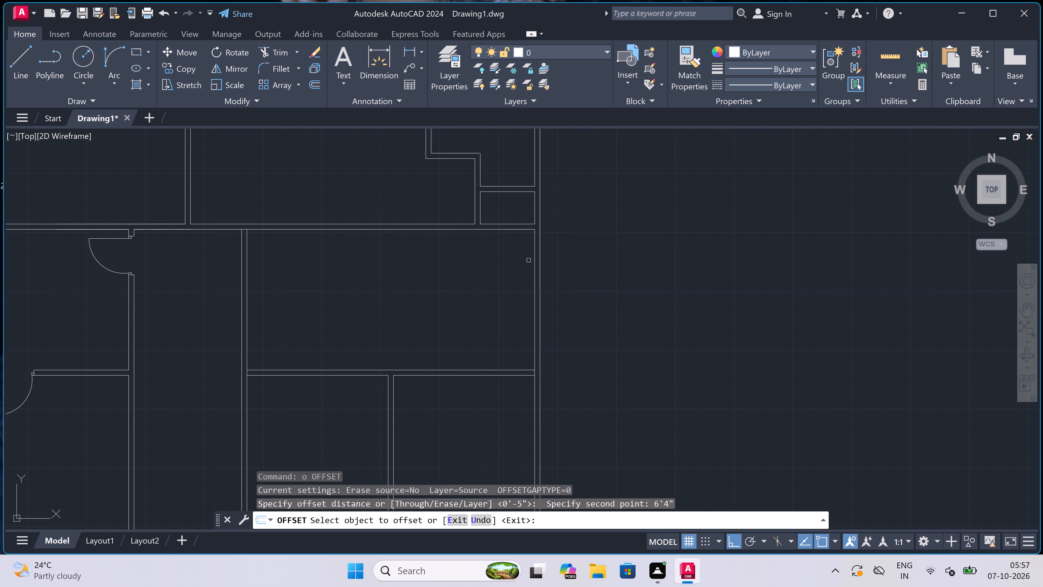
{"action": "left_click_drag", "start_coordinate": [535, 251], "coordinate": [531, 254]}
{"action": "left_click", "coordinate": [372, 258]}
{"action": "key", "text": "Escape"}
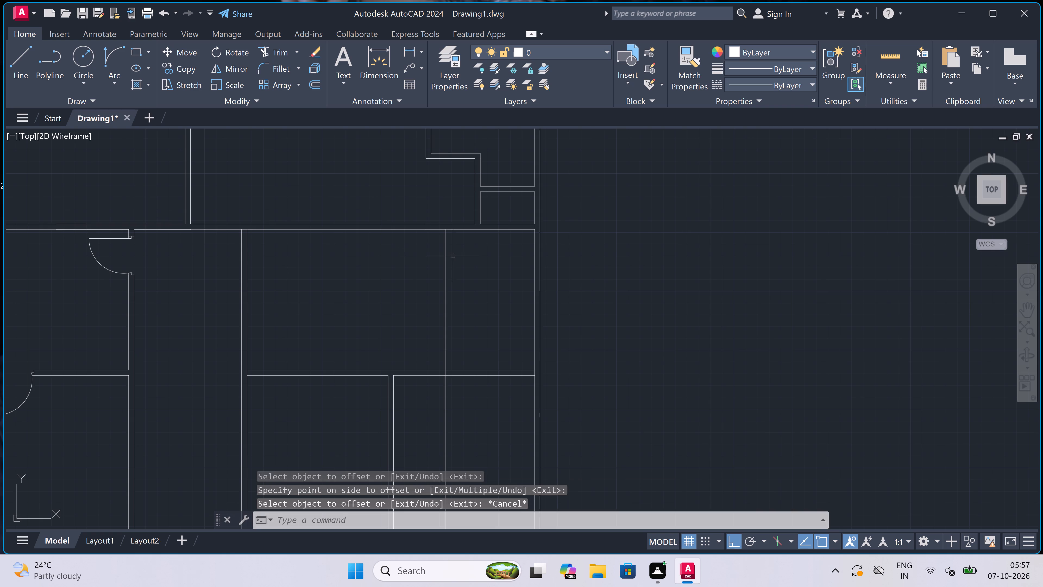
Offset the new vertical line in the room north of the horizontal wall 4.5" west to form a partition.
{"action": "key", "text": "space"}
{"action": "left_click", "coordinate": [446, 261]}
{"action": "type", "text": "4.5\""}
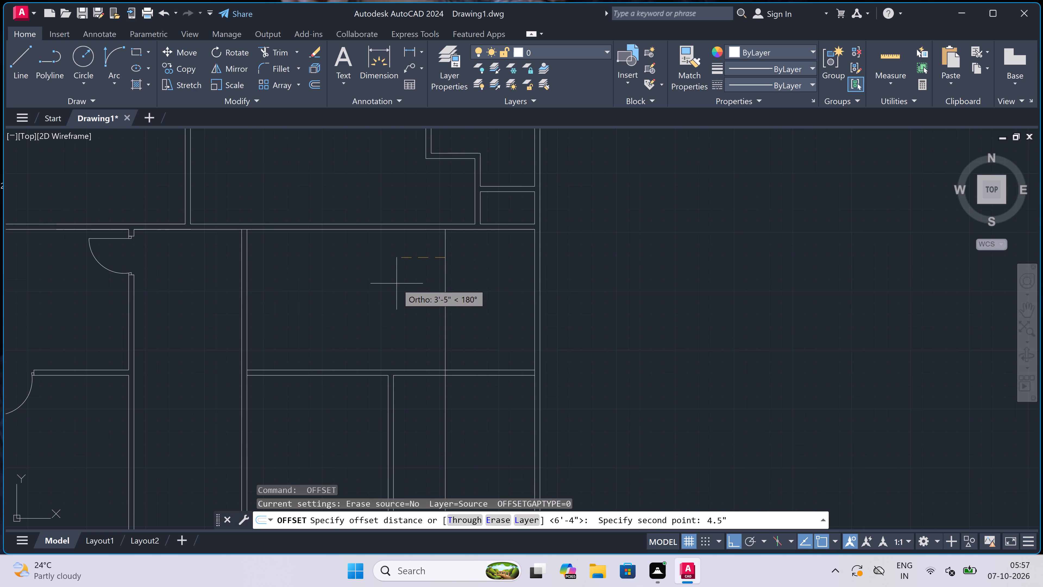
{"action": "key", "text": "space"}
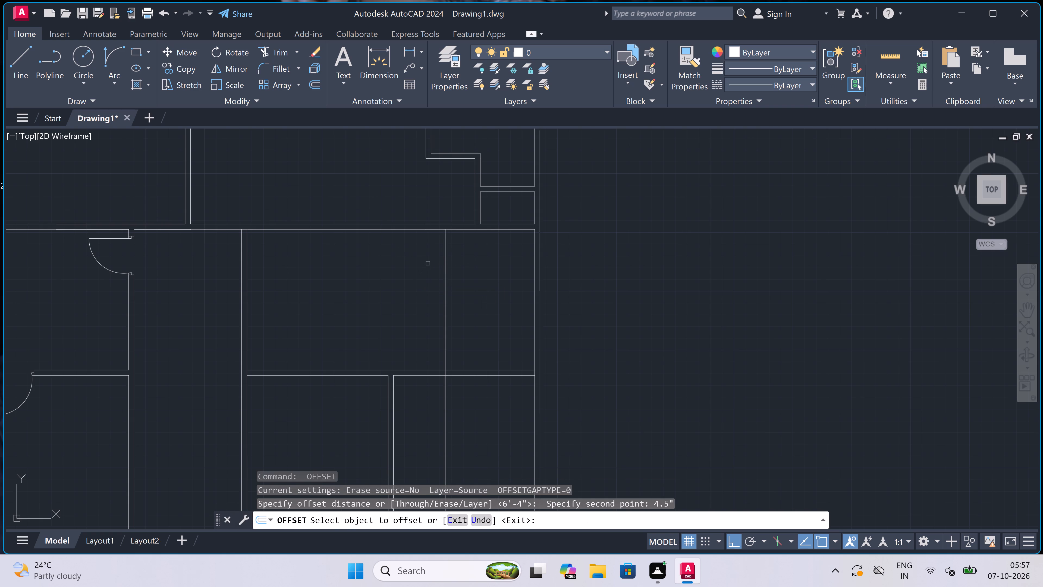
{"action": "double_click", "coordinate": [444, 262]}
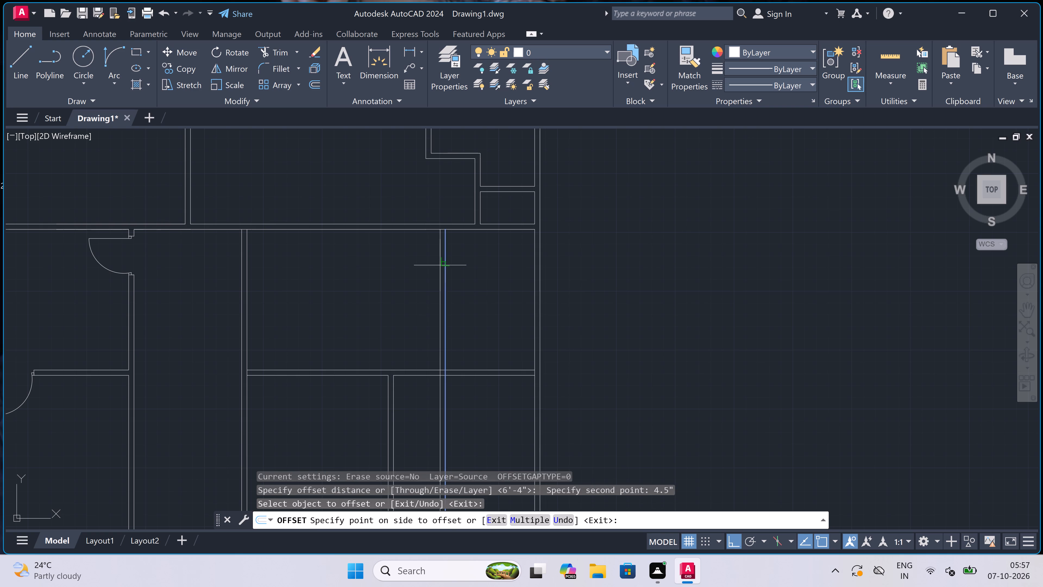
{"action": "left_click", "coordinate": [418, 273]}
{"action": "key", "text": "Escape"}
Trim the new partition's lines south of the horizontal wall and the two stubs inside that wall.
{"action": "type", "text": "tr"}
{"action": "key", "text": "space"}
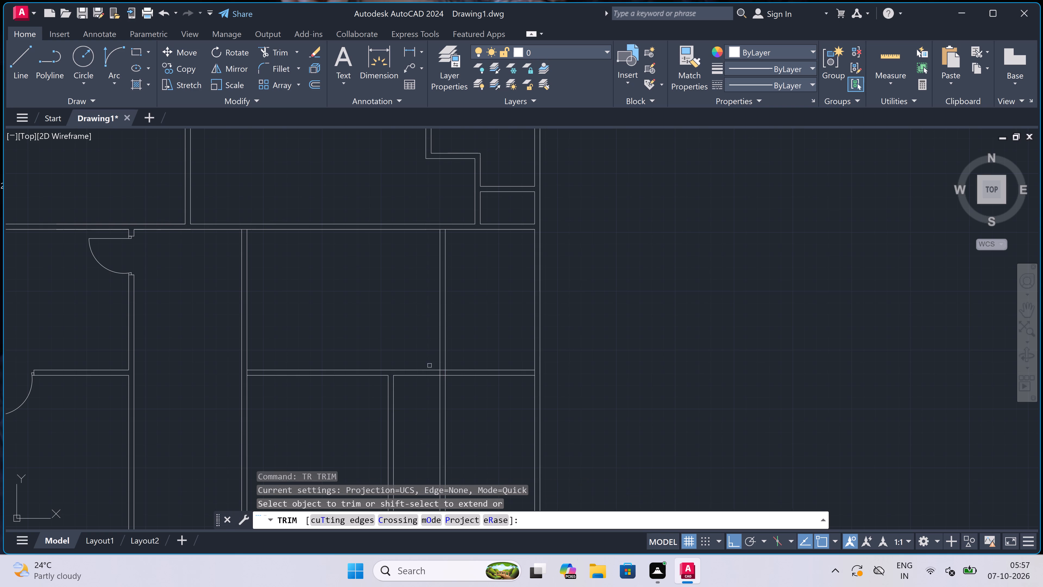
{"action": "left_click", "coordinate": [432, 388]}
{"action": "double_click", "coordinate": [457, 392]}
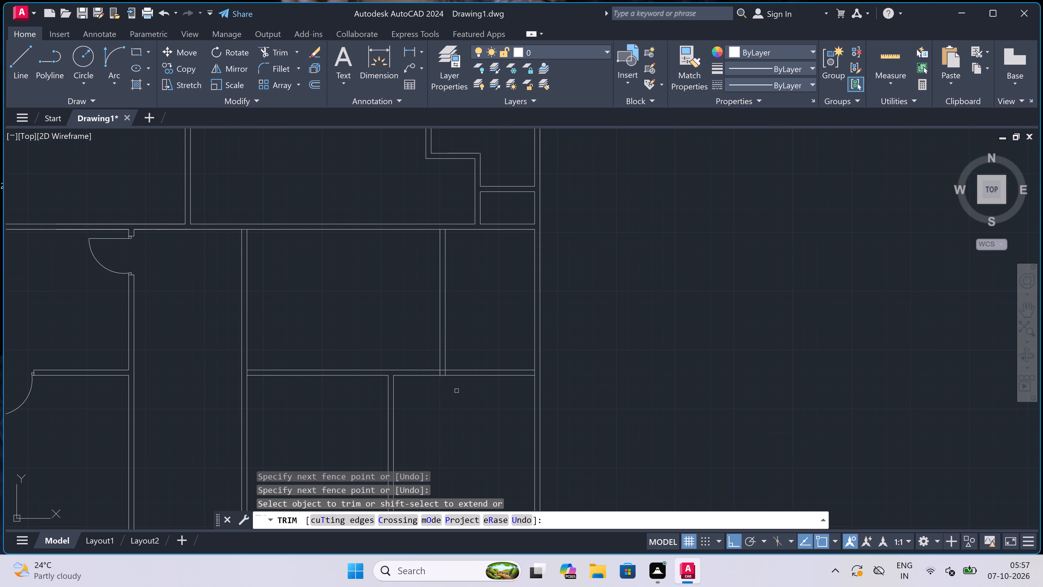
{"action": "scroll", "coordinate": [450, 365], "scroll_direction": "up", "scroll_amount": 4}
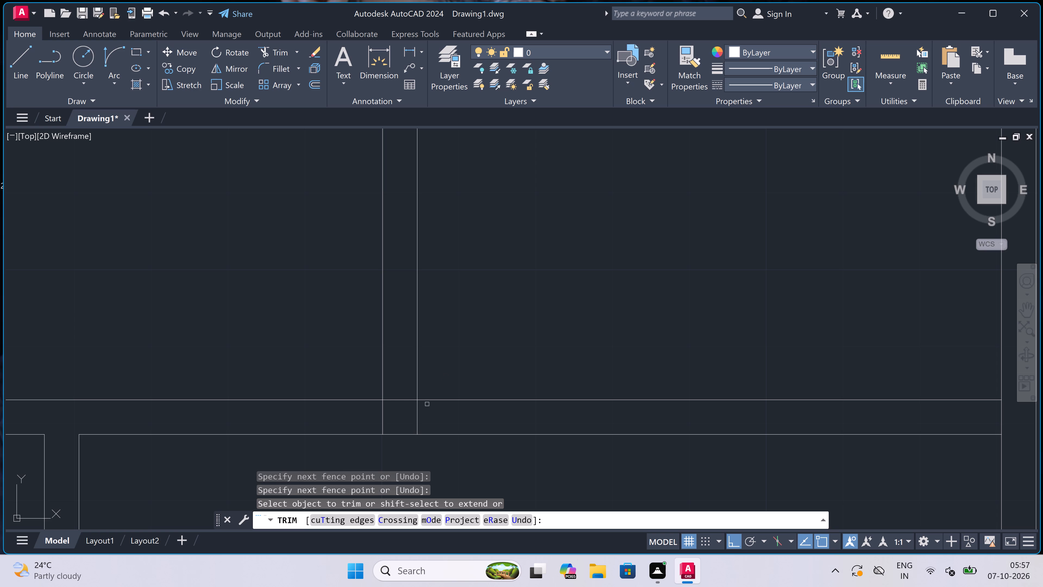
{"action": "left_click", "coordinate": [424, 410]}
{"action": "left_click", "coordinate": [382, 408]}
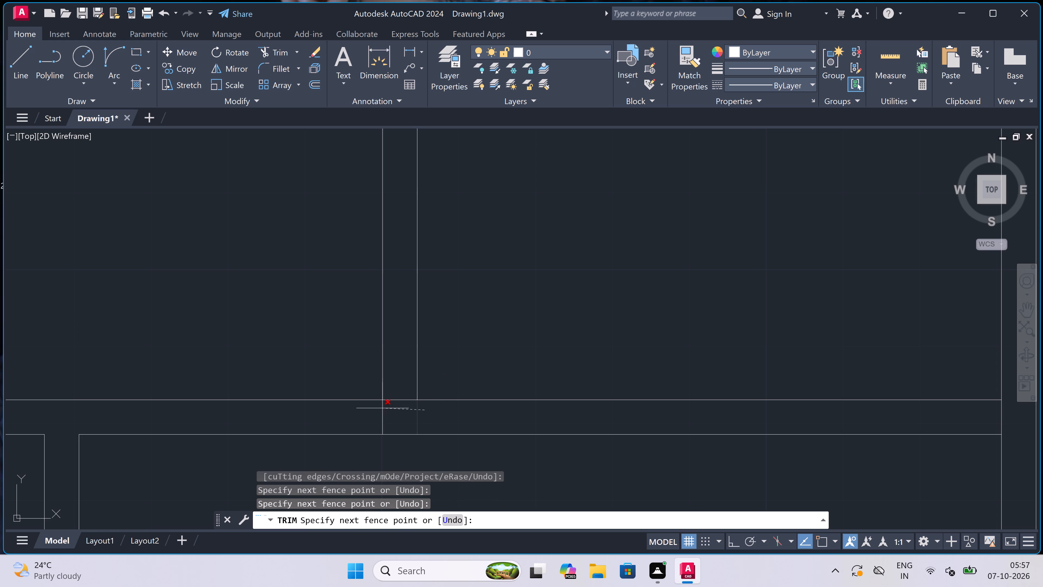
{"action": "scroll", "coordinate": [455, 393], "scroll_direction": "down", "scroll_amount": 5}
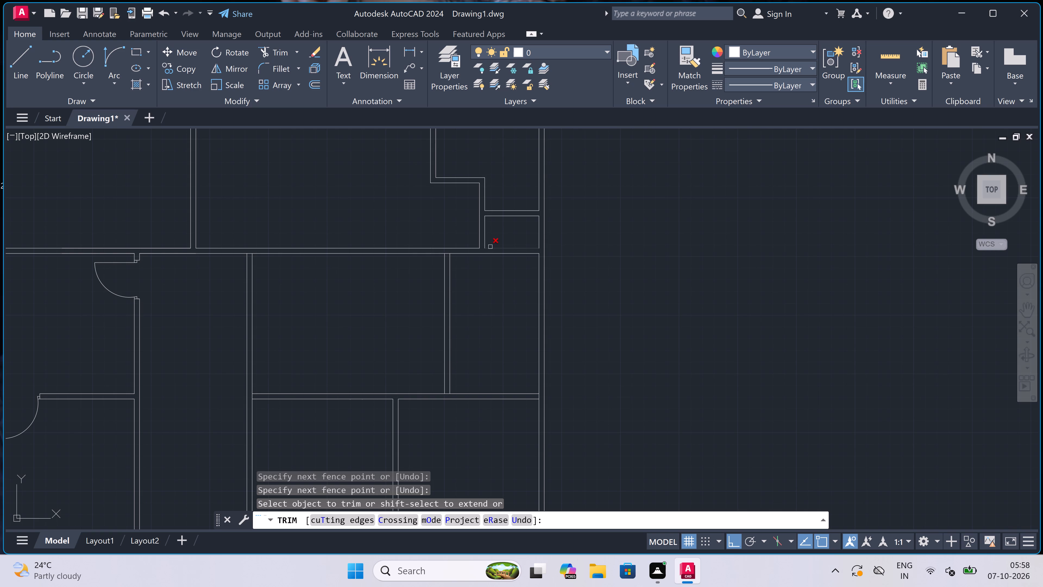
Offset the horizontal wall's north line 7'4" north across the partitioned room.
{"action": "key", "text": "Escape"}
{"action": "type", "text": "o"}
{"action": "key", "text": "space"}
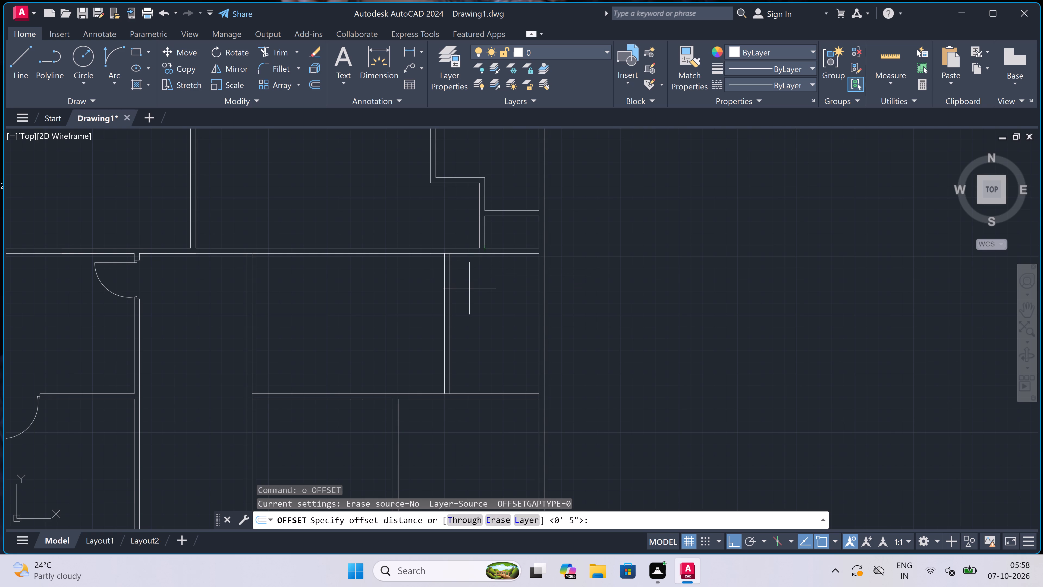
{"action": "scroll", "coordinate": [469, 288], "scroll_direction": "up", "scroll_amount": 1}
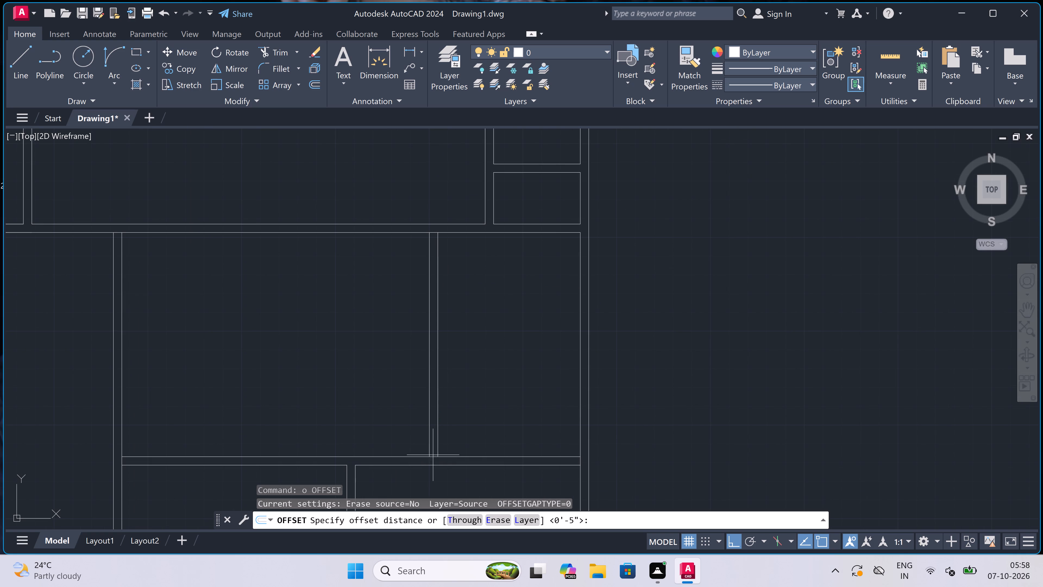
{"action": "left_click", "coordinate": [438, 456]}
{"action": "type", "text": "7'4\""}
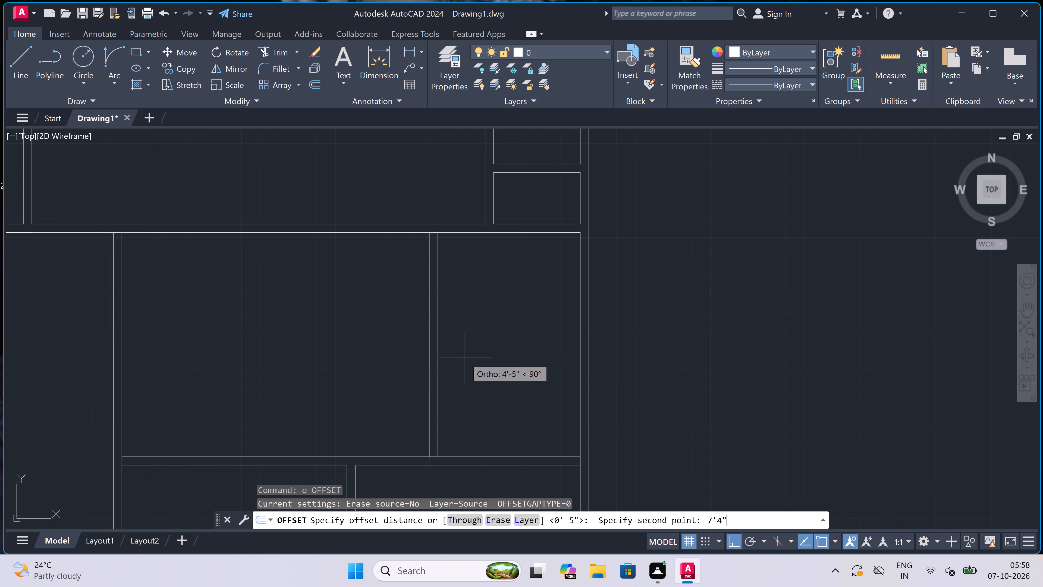
{"action": "key", "text": "space"}
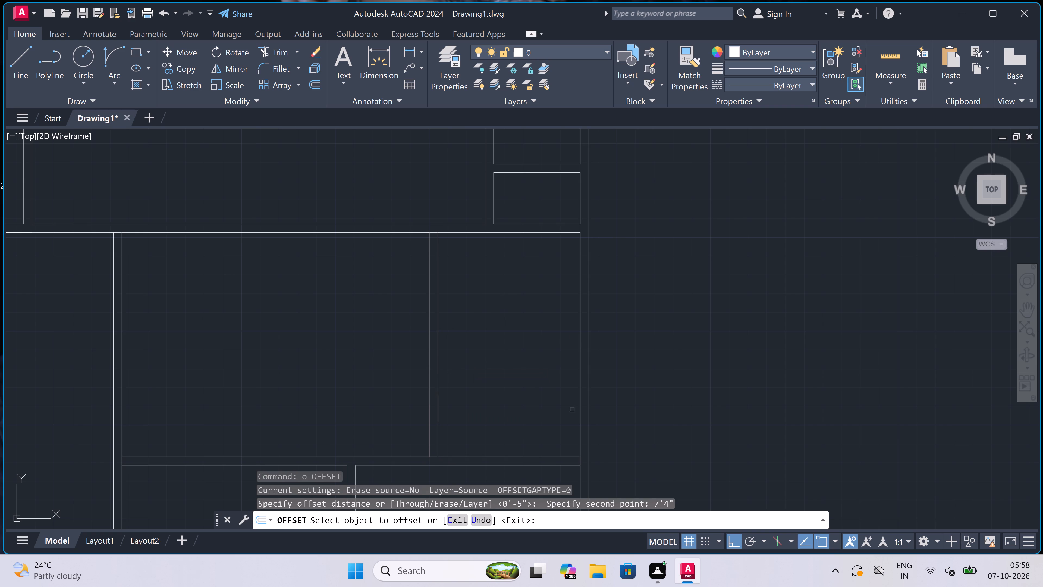
{"action": "left_click", "coordinate": [520, 455]}
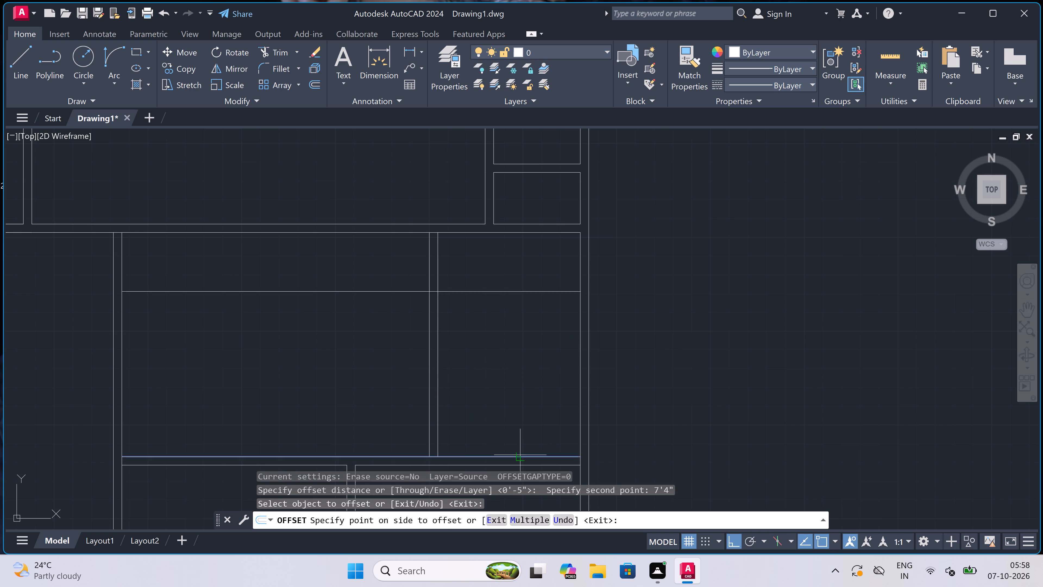
{"action": "left_click", "coordinate": [520, 418]}
{"action": "key", "text": "Escape"}
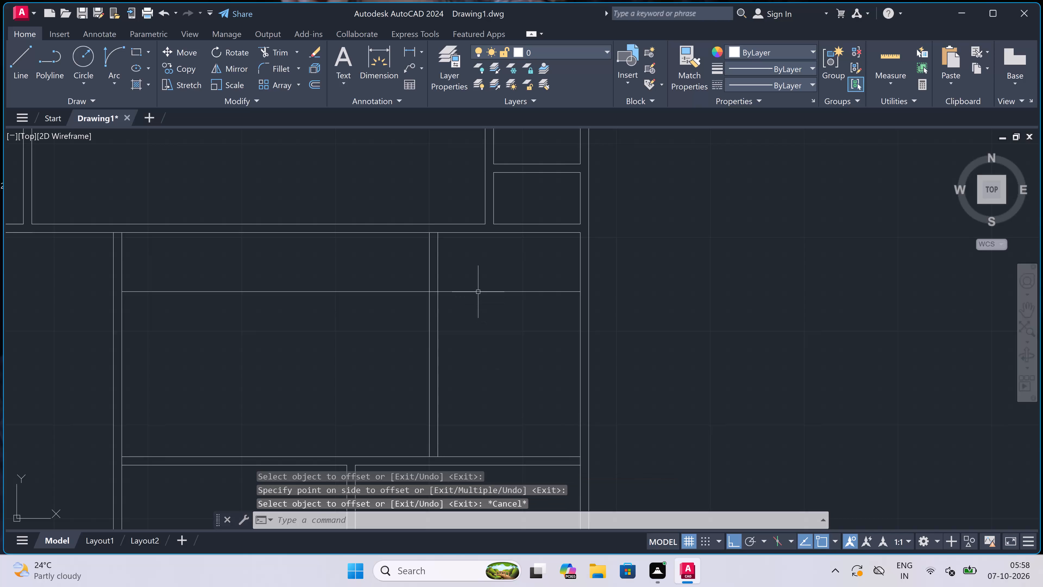
Offset the new horizontal line 4.5" north to give the cross wall its thickness.
{"action": "key", "text": "space"}
{"action": "left_click", "coordinate": [478, 288]}
{"action": "scroll", "coordinate": [481, 274], "scroll_direction": "up", "scroll_amount": 3}
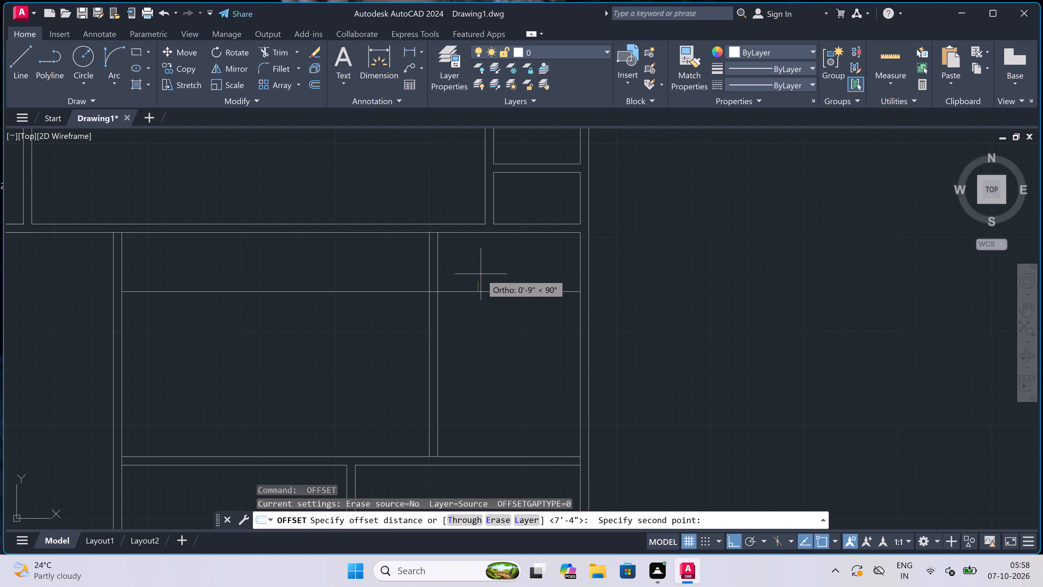
{"action": "type", "text": "4.5\""}
{"action": "key", "text": "space"}
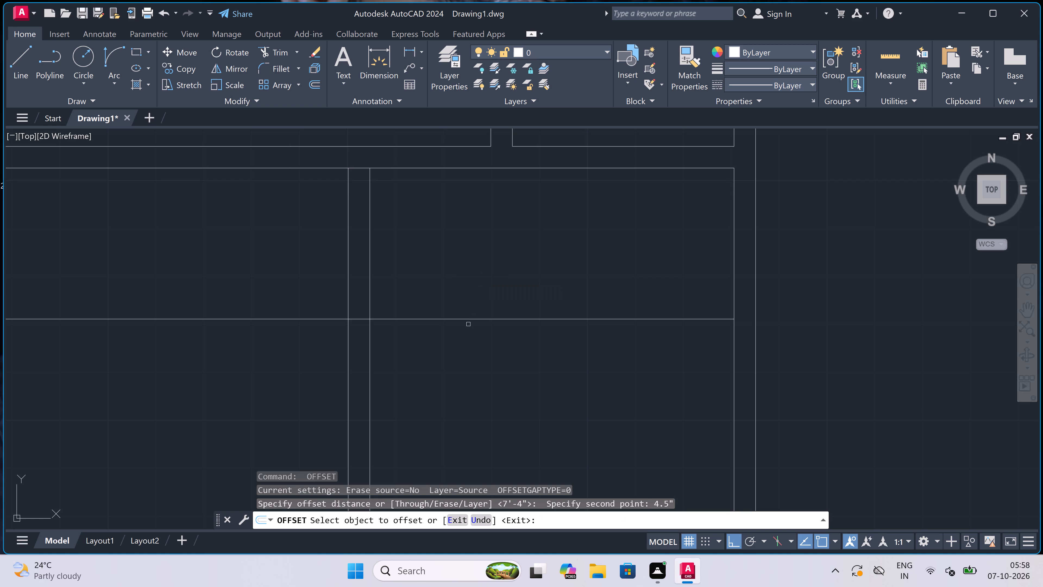
{"action": "left_click_drag", "start_coordinate": [470, 319], "coordinate": [470, 317]}
{"action": "left_click", "coordinate": [475, 279]}
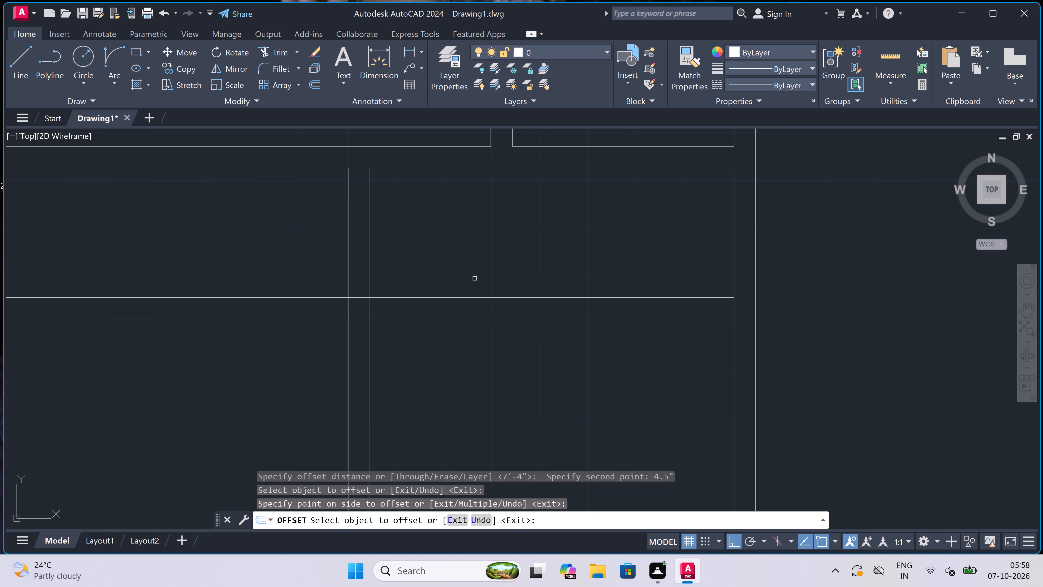
{"action": "key", "text": "Escape"}
Trim the partition north of the new cross wall and the cross wall's lines west of the partition.
{"action": "key", "text": "t"}
{"action": "type", "text": "r"}
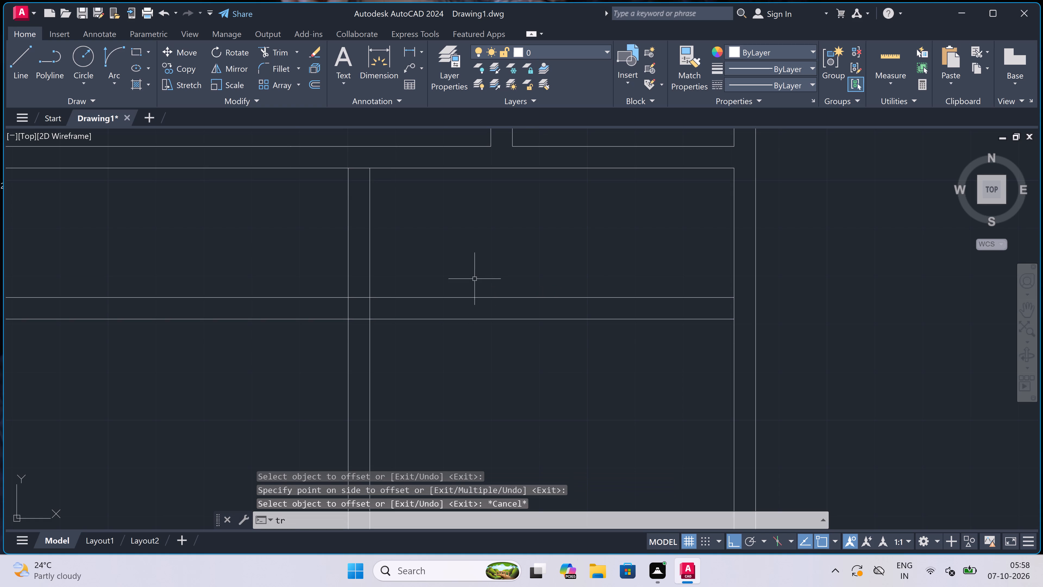
{"action": "key", "text": "space"}
{"action": "left_click", "coordinate": [475, 279]}
{"action": "left_click", "coordinate": [180, 241]}
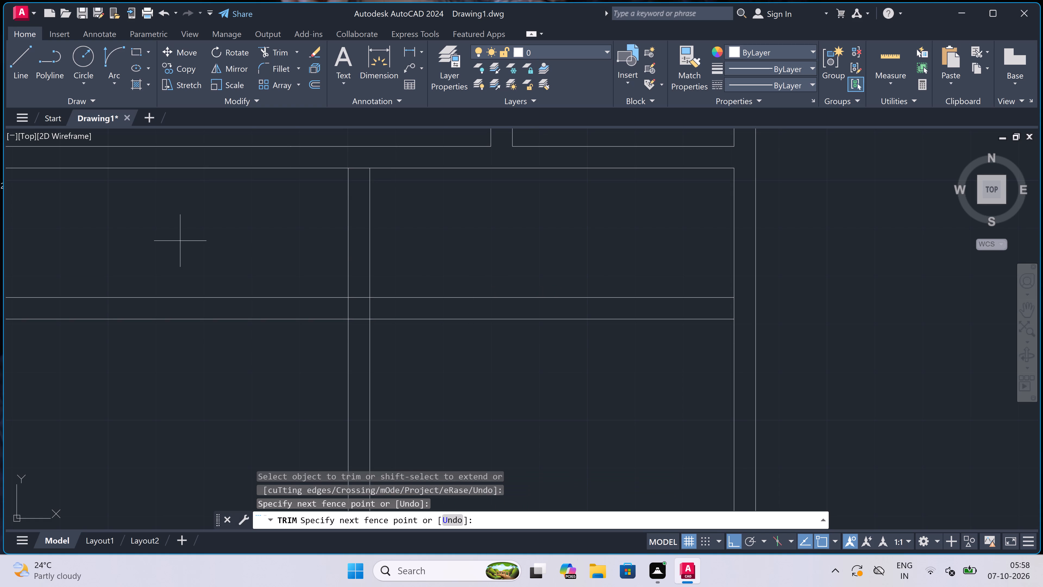
{"action": "left_click", "coordinate": [480, 233]}
{"action": "scroll", "coordinate": [480, 233], "scroll_direction": "down", "scroll_amount": 4}
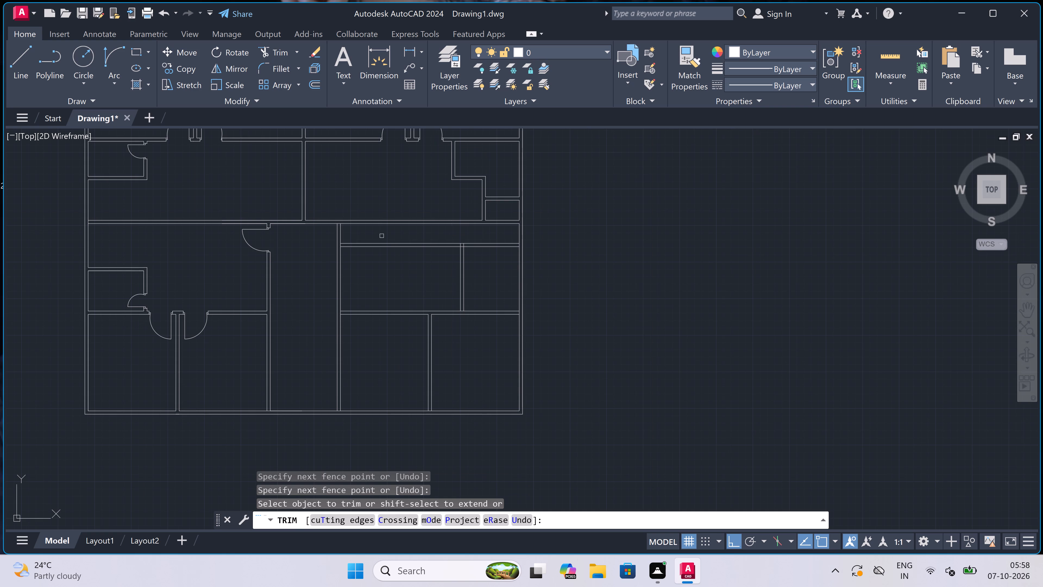
{"action": "left_click", "coordinate": [382, 236]}
{"action": "left_click", "coordinate": [379, 260]}
Trim the overlapping inner segments where the partition meets the cross wall to form a clean L-shaped corner.
{"action": "scroll", "coordinate": [483, 243], "scroll_direction": "up", "scroll_amount": 4}
{"action": "scroll", "coordinate": [353, 254], "scroll_direction": "up", "scroll_amount": 3}
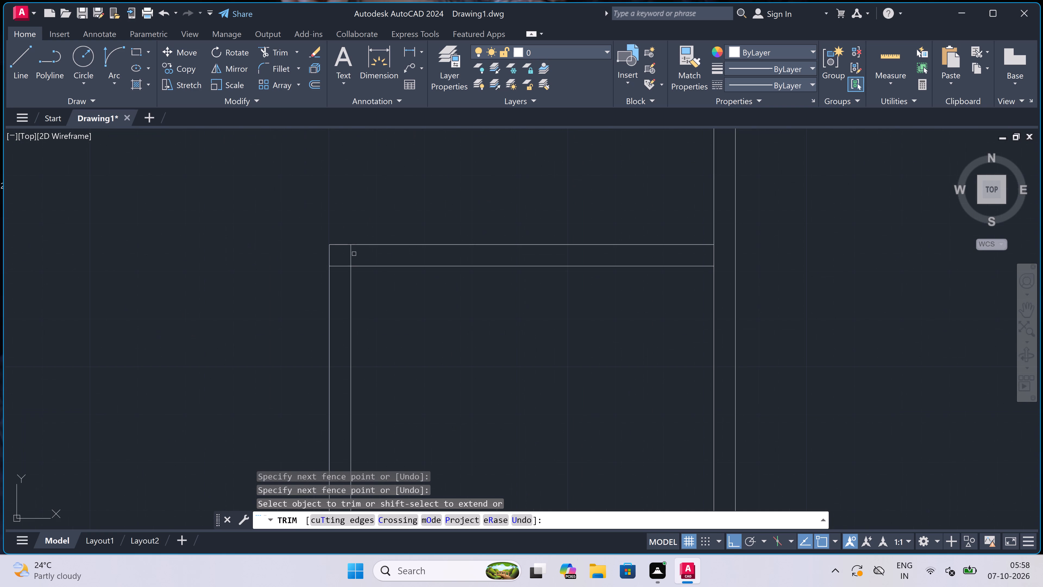
{"action": "left_click", "coordinate": [353, 254]}
{"action": "left_click", "coordinate": [265, 305]}
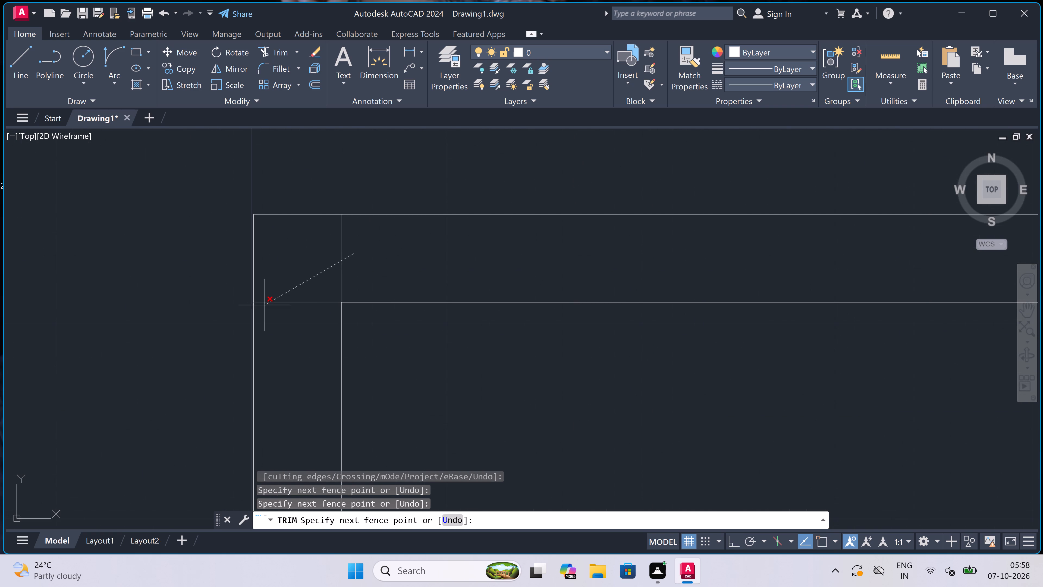
{"action": "scroll", "coordinate": [340, 279], "scroll_direction": "down", "scroll_amount": 5}
{"action": "scroll", "coordinate": [391, 253], "scroll_direction": "up", "scroll_amount": 2}
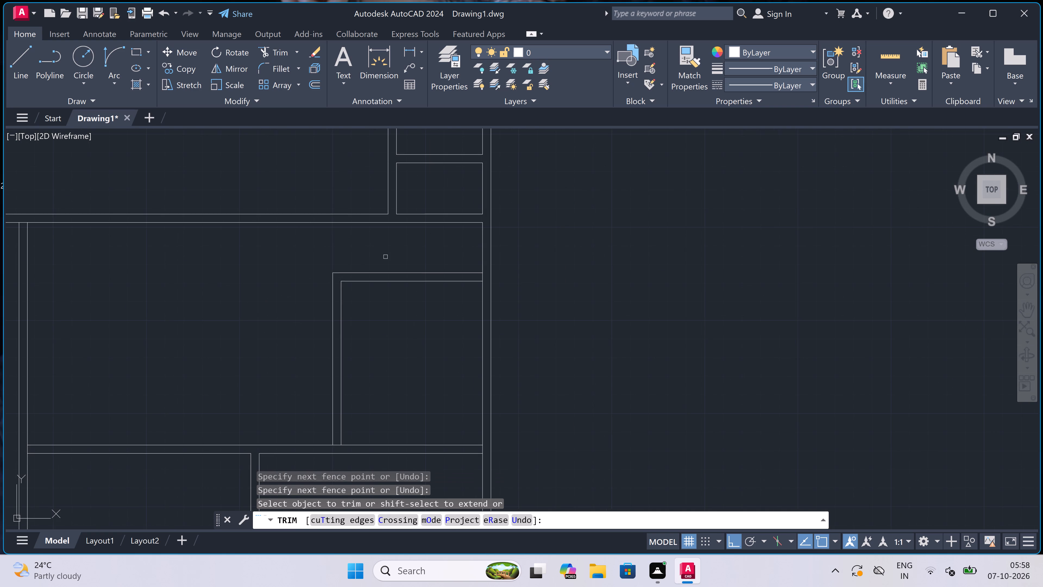
{"action": "key", "text": "Escape"}
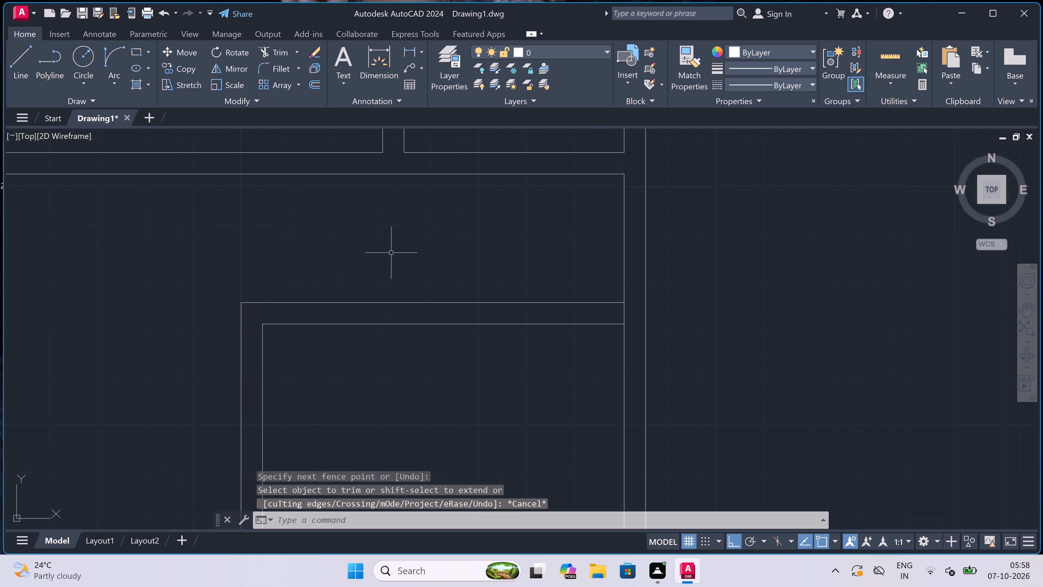
Extend both west wall lines of the small northeast closet south to the new cross wall.
{"action": "type", "text": "ex"}
{"action": "key", "text": "space"}
{"action": "scroll", "coordinate": [391, 253], "scroll_direction": "down", "scroll_amount": 2}
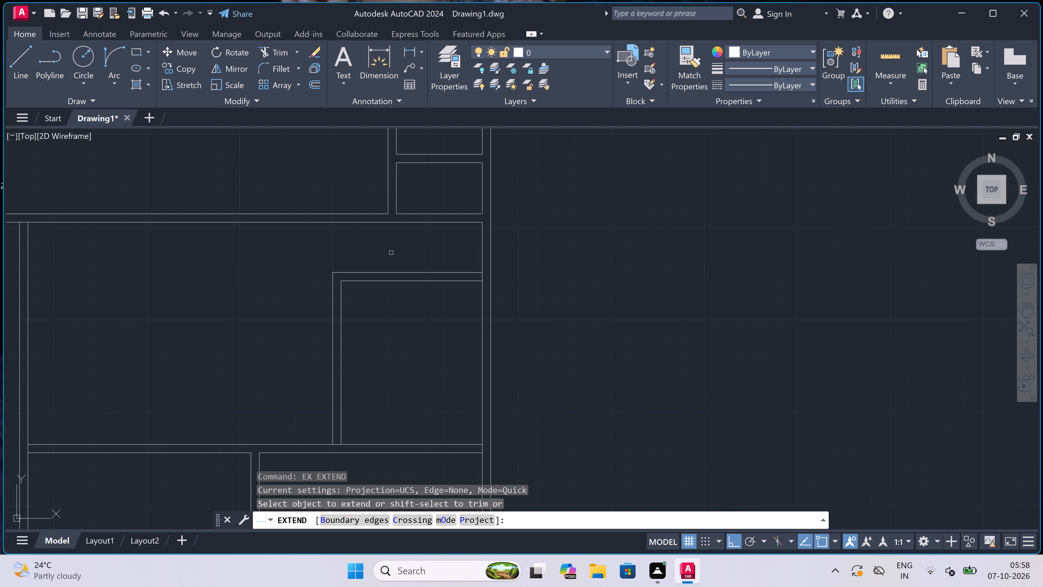
{"action": "left_click", "coordinate": [373, 195]}
{"action": "left_click", "coordinate": [376, 196]}
{"action": "left_click", "coordinate": [461, 191]}
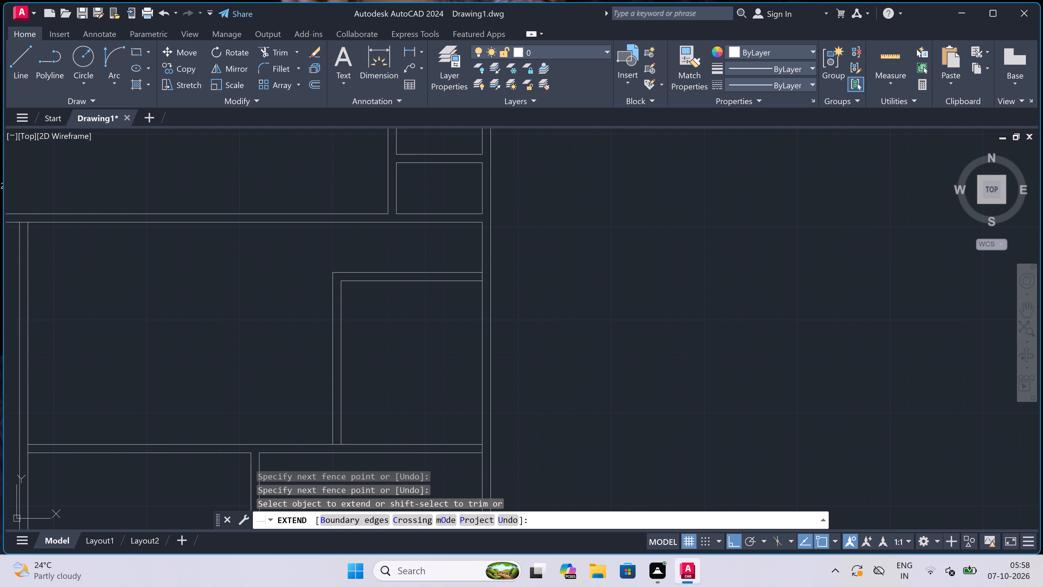
{"action": "left_click", "coordinate": [351, 191]}
{"action": "left_click", "coordinate": [353, 190]}
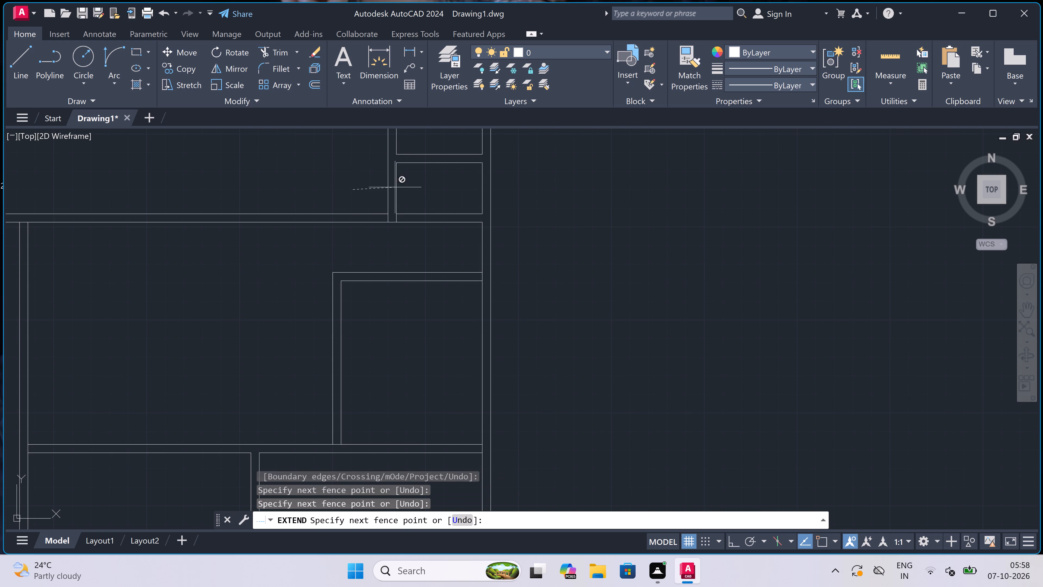
{"action": "double_click", "coordinate": [443, 188]}
{"action": "left_click", "coordinate": [431, 192]}
{"action": "double_click", "coordinate": [347, 194]}
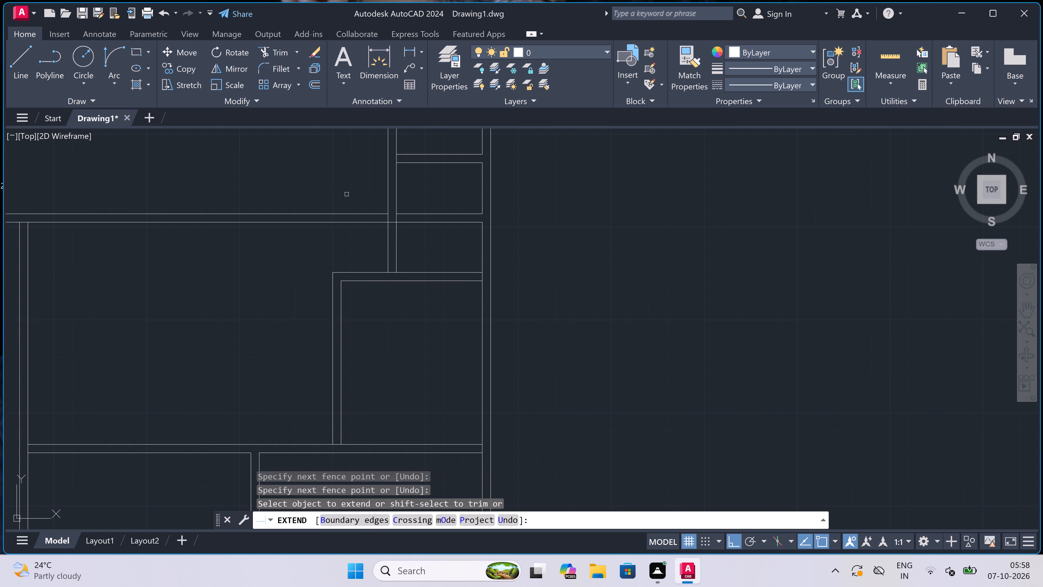
{"action": "key", "text": "Escape"}
Trim the segments where the extended closet wall crosses the long horizontal wall to open the four-way junction.
{"action": "type", "text": "tr"}
{"action": "key", "text": "space"}
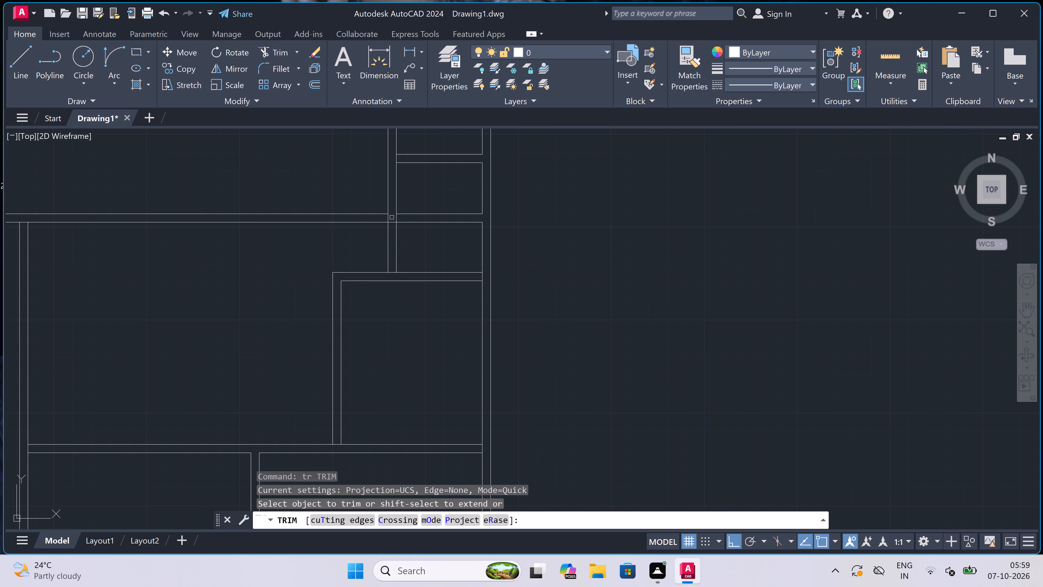
{"action": "scroll", "coordinate": [396, 210], "scroll_direction": "up", "scroll_amount": 3}
{"action": "left_click_drag", "start_coordinate": [385, 221], "coordinate": [386, 228]}
{"action": "left_click_drag", "start_coordinate": [387, 238], "coordinate": [387, 241]}
{"action": "left_click", "coordinate": [391, 290]}
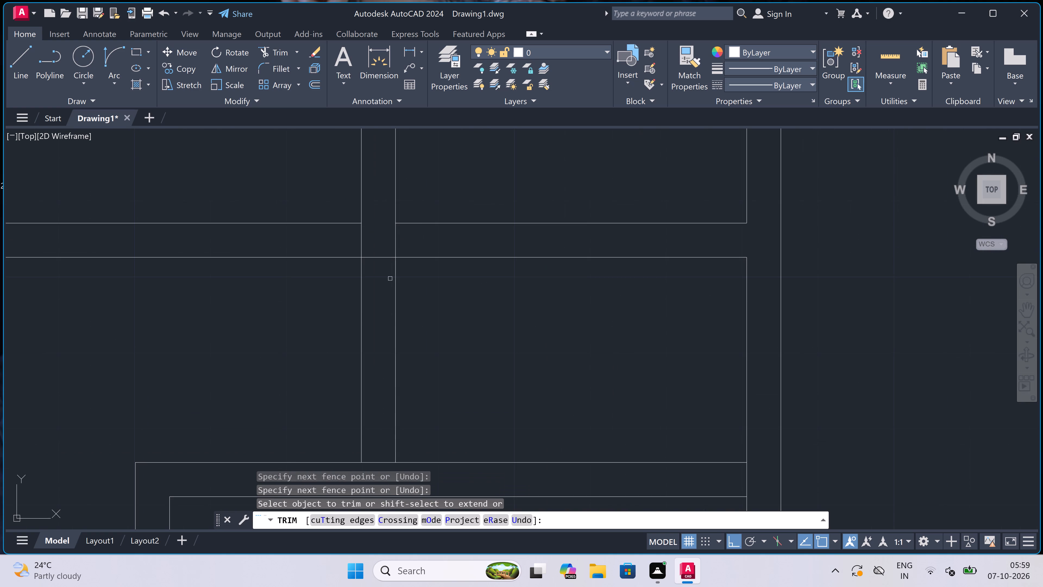
{"action": "left_click", "coordinate": [388, 248]}
{"action": "left_click", "coordinate": [303, 251]}
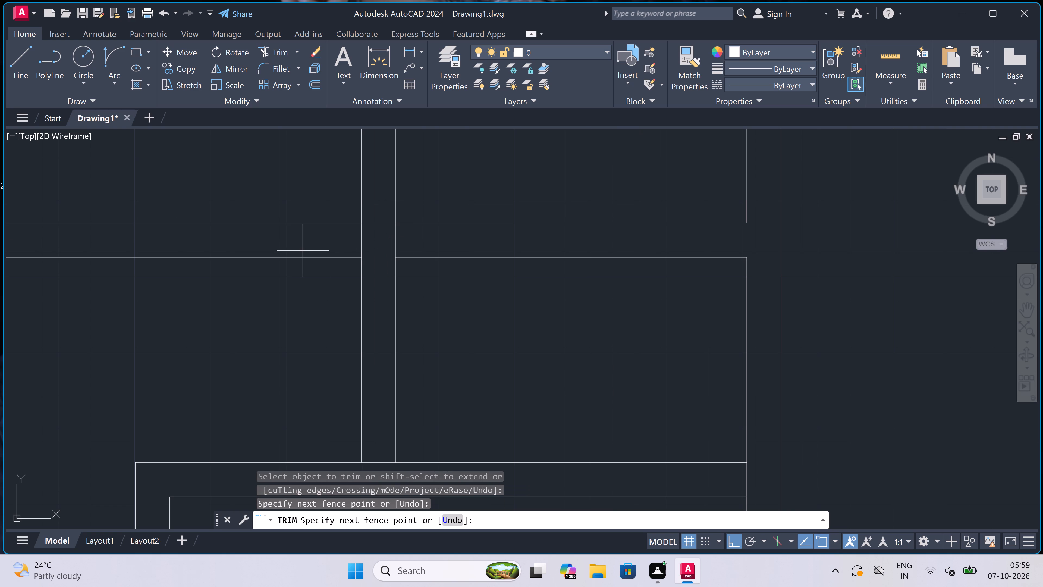
{"action": "left_click", "coordinate": [427, 244]}
{"action": "scroll", "coordinate": [404, 247], "scroll_direction": "down", "scroll_amount": 1}
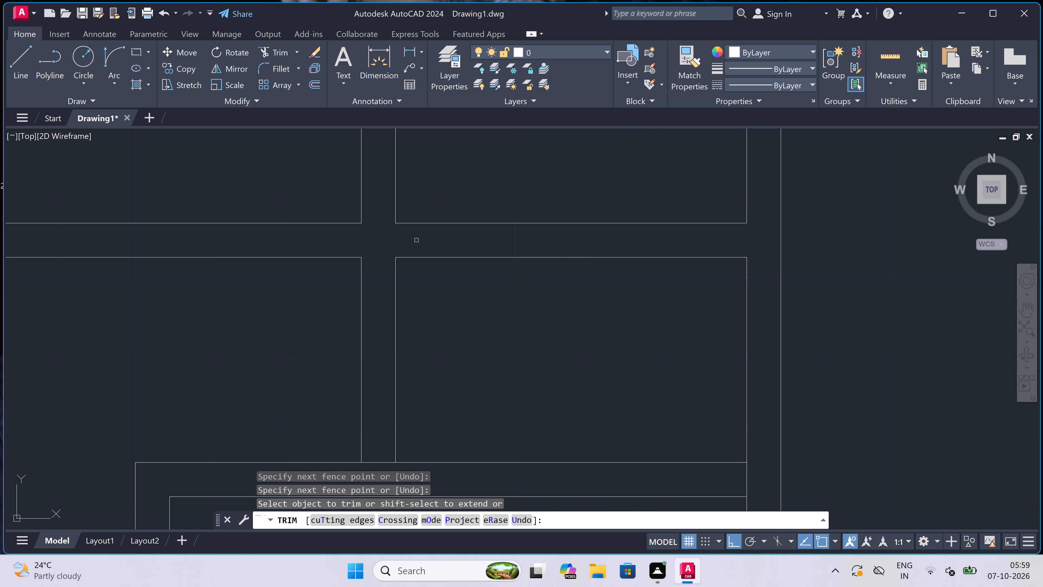
{"action": "scroll", "coordinate": [404, 247], "scroll_direction": "down", "scroll_amount": 2}
{"action": "scroll", "coordinate": [396, 297], "scroll_direction": "up", "scroll_amount": 3}
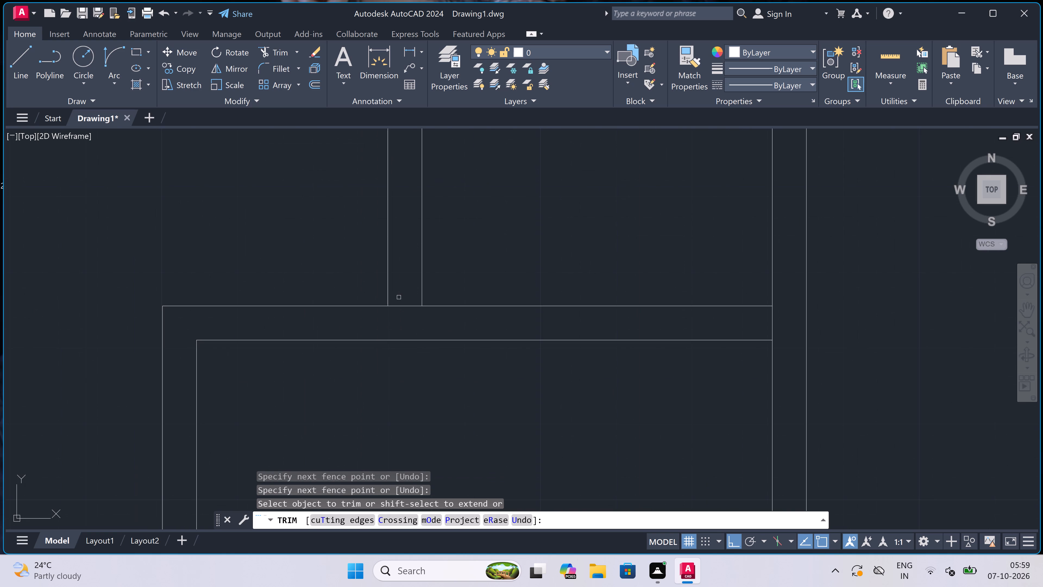
Trim the wall-line segments where the new cross wall meets the extended closet wall and the east exterior wall.
{"action": "left_click", "coordinate": [401, 300]}
{"action": "left_click", "coordinate": [403, 318]}
{"action": "scroll", "coordinate": [384, 256], "scroll_direction": "down", "scroll_amount": 4}
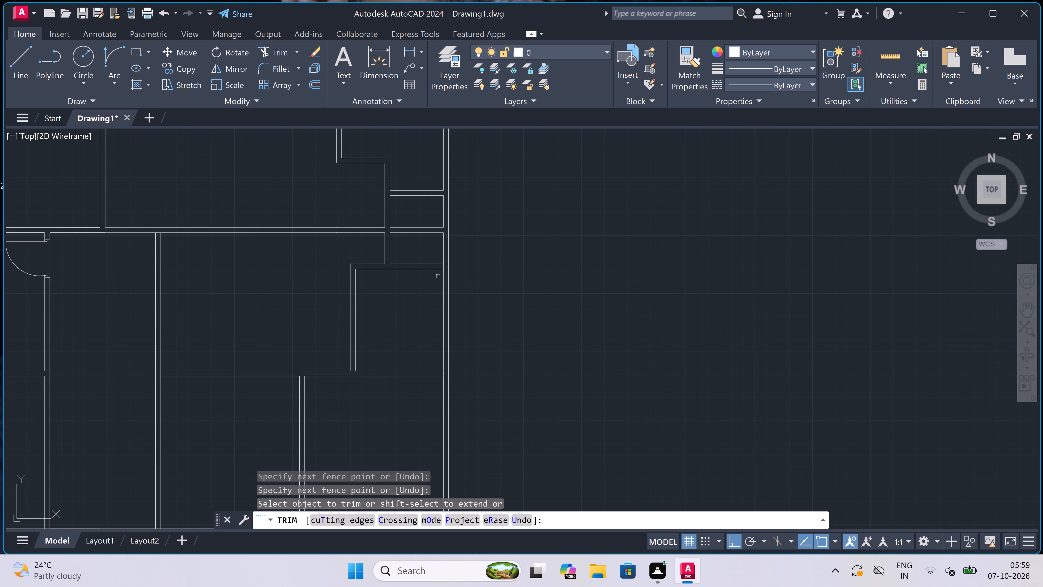
{"action": "scroll", "coordinate": [447, 265], "scroll_direction": "up", "scroll_amount": 4}
{"action": "double_click", "coordinate": [414, 269]}
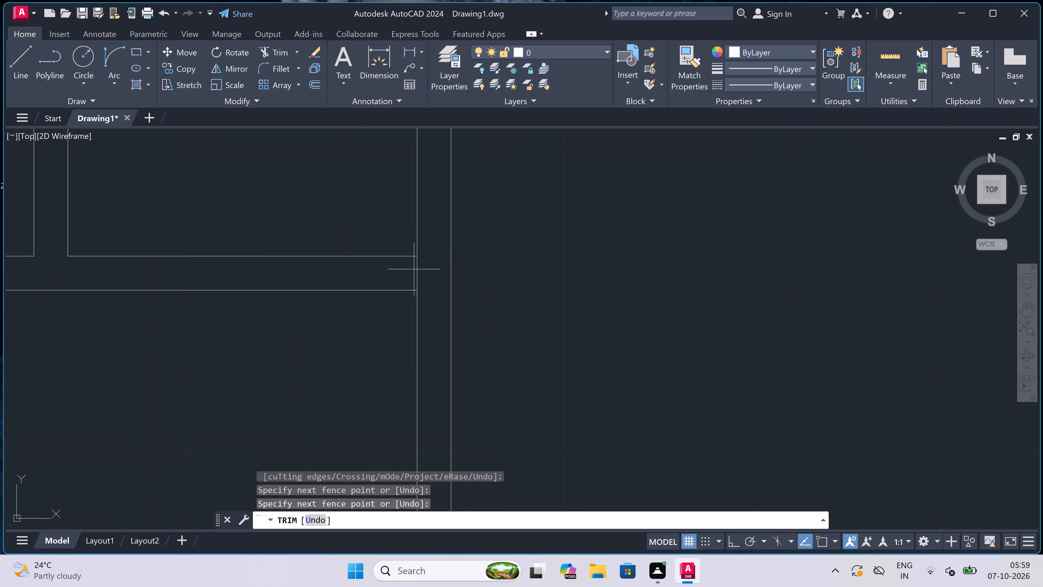
{"action": "left_click", "coordinate": [436, 270]}
{"action": "scroll", "coordinate": [424, 251], "scroll_direction": "down", "scroll_amount": 1}
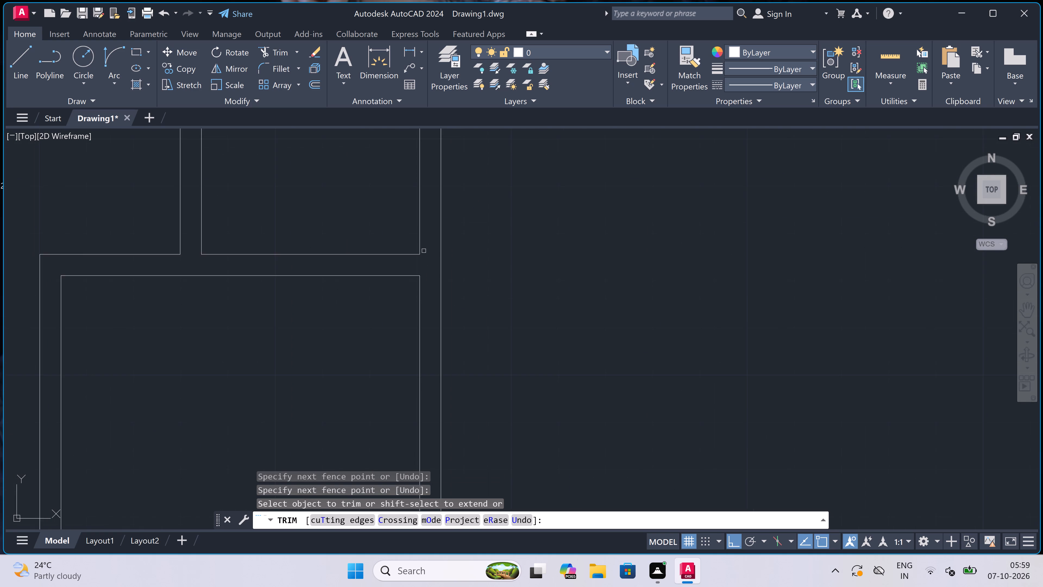
{"action": "scroll", "coordinate": [424, 250], "scroll_direction": "down", "scroll_amount": 3}
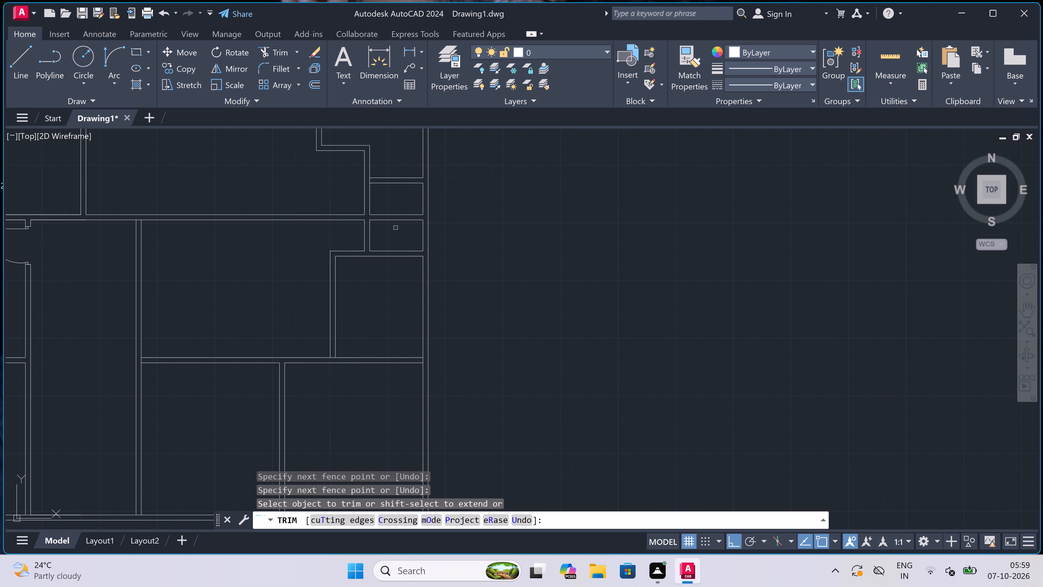
Trim both lines of the long horizontal wall between the extended closet wall and the east exterior wall.
{"action": "scroll", "coordinate": [391, 205], "scroll_direction": "up", "scroll_amount": 2}
{"action": "left_click", "coordinate": [391, 202]}
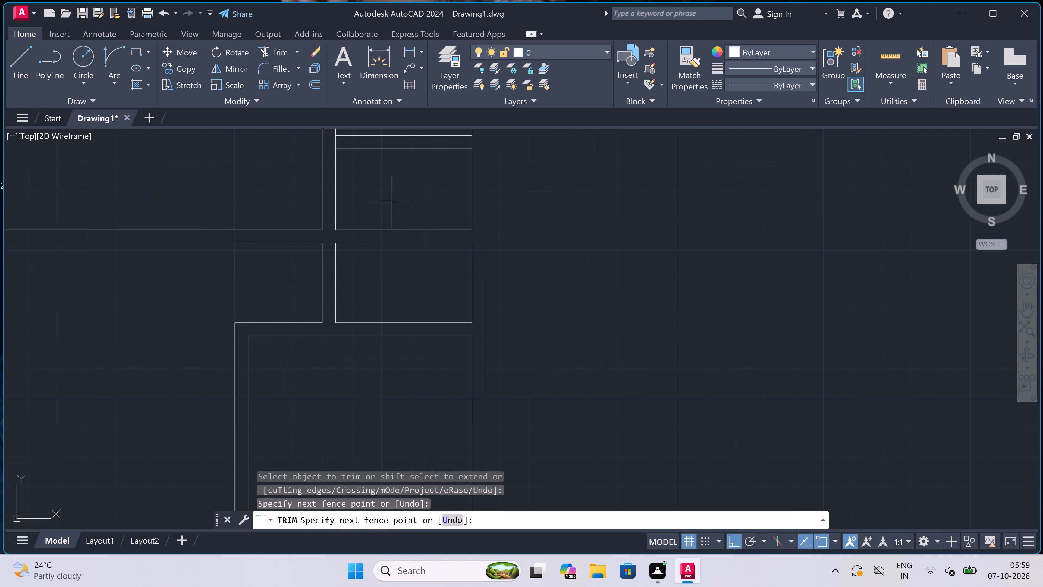
{"action": "left_click", "coordinate": [385, 245]}
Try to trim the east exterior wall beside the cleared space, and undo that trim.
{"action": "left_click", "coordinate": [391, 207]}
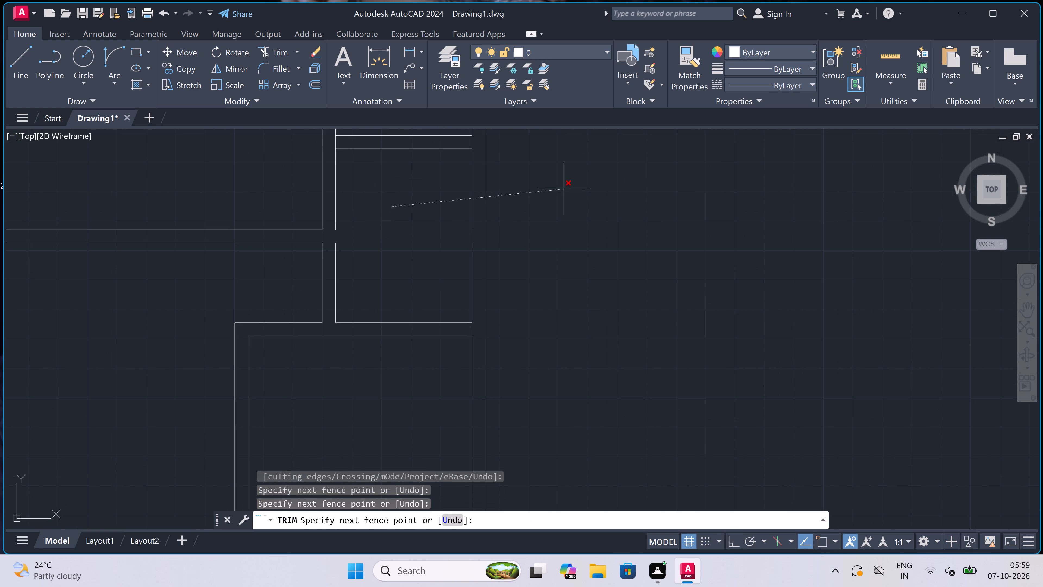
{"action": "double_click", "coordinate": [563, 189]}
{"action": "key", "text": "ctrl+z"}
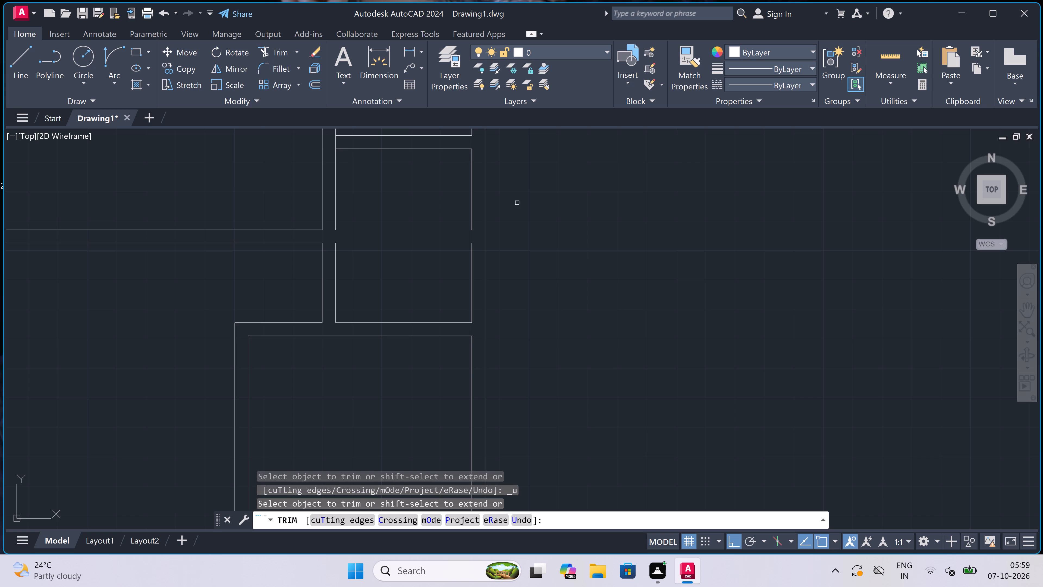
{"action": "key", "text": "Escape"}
Extend the cleared space's north and south edges to the outer east wall line, and close the gap in its west wall line.
{"action": "type", "text": "ex"}
{"action": "key", "text": "space"}
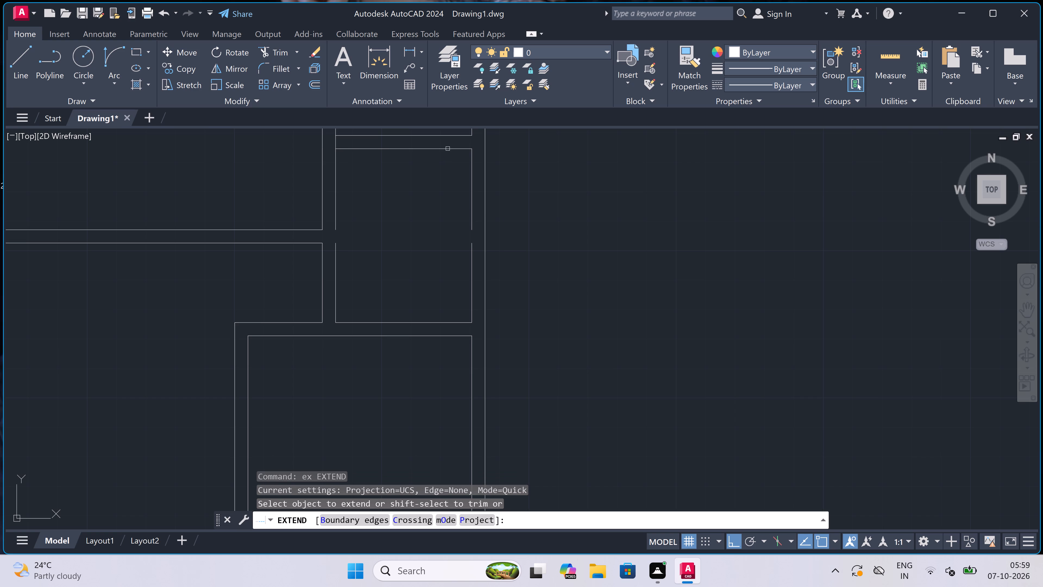
{"action": "double_click", "coordinate": [448, 148]}
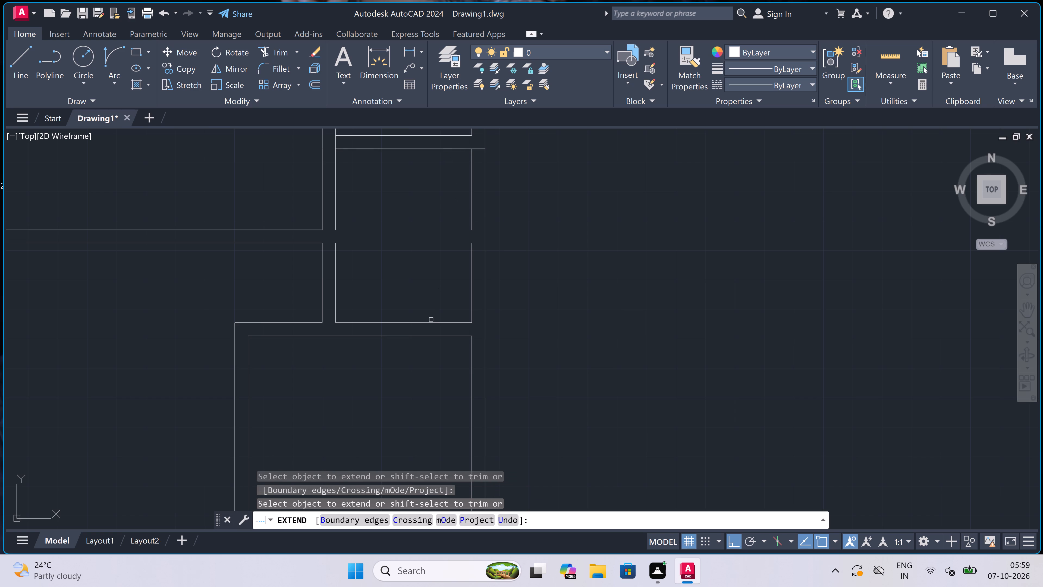
{"action": "left_click", "coordinate": [433, 321]}
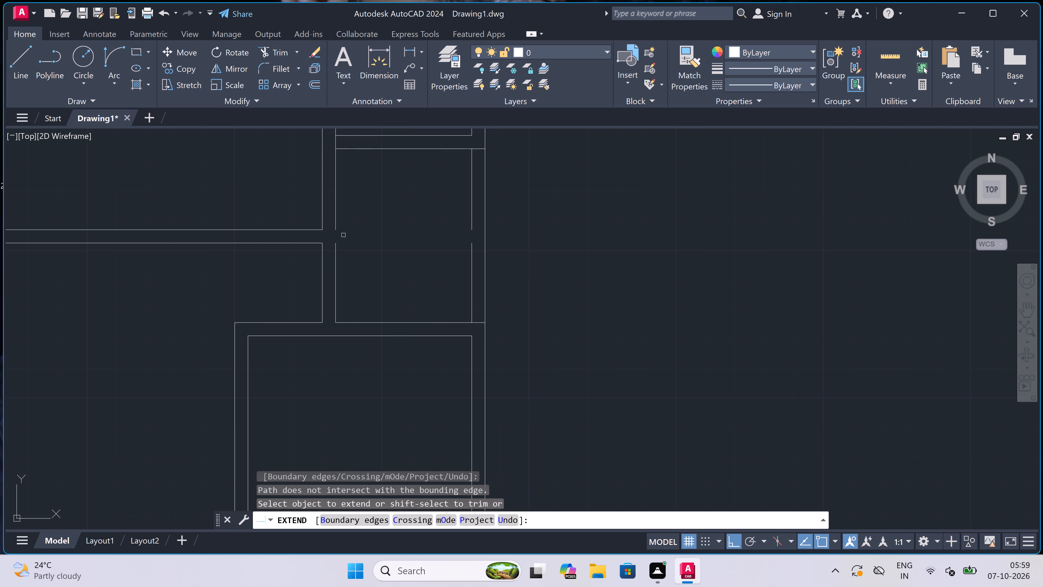
{"action": "left_click", "coordinate": [335, 221]}
{"action": "key", "text": "Escape"}
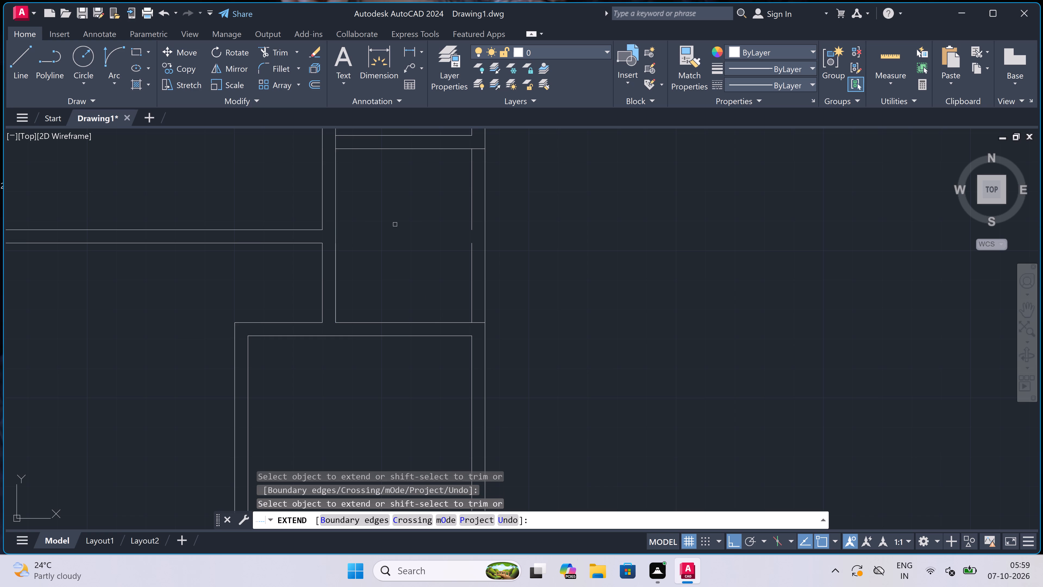
Trim both east exterior wall lines between the closet's south wall and the new cross wall to form an open recess.
{"action": "type", "text": "tr"}
{"action": "key", "text": "space"}
{"action": "left_click", "coordinate": [395, 225]}
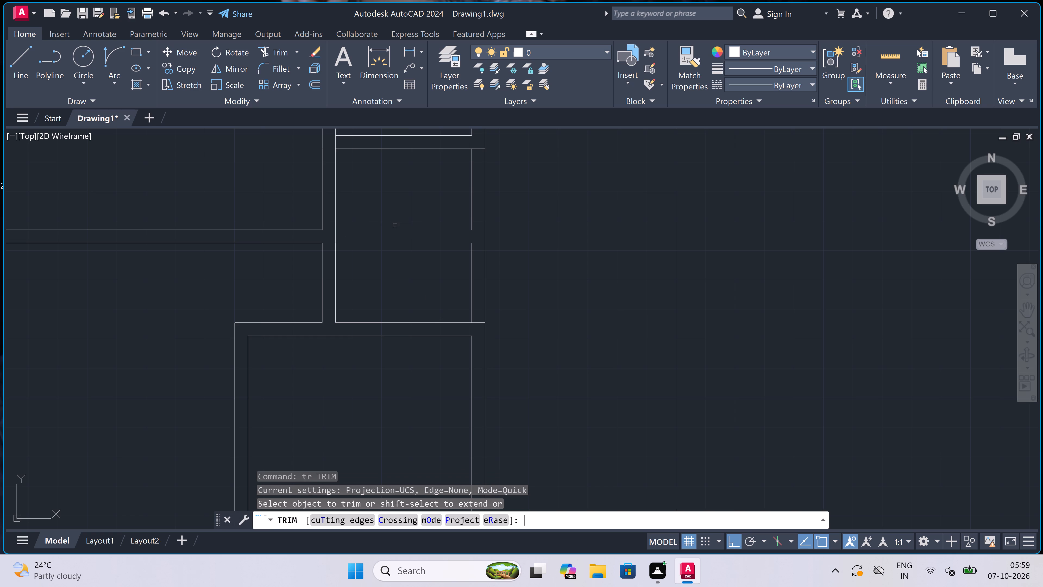
{"action": "left_click", "coordinate": [615, 202]}
{"action": "left_click_drag", "start_coordinate": [411, 287], "coordinate": [415, 285]}
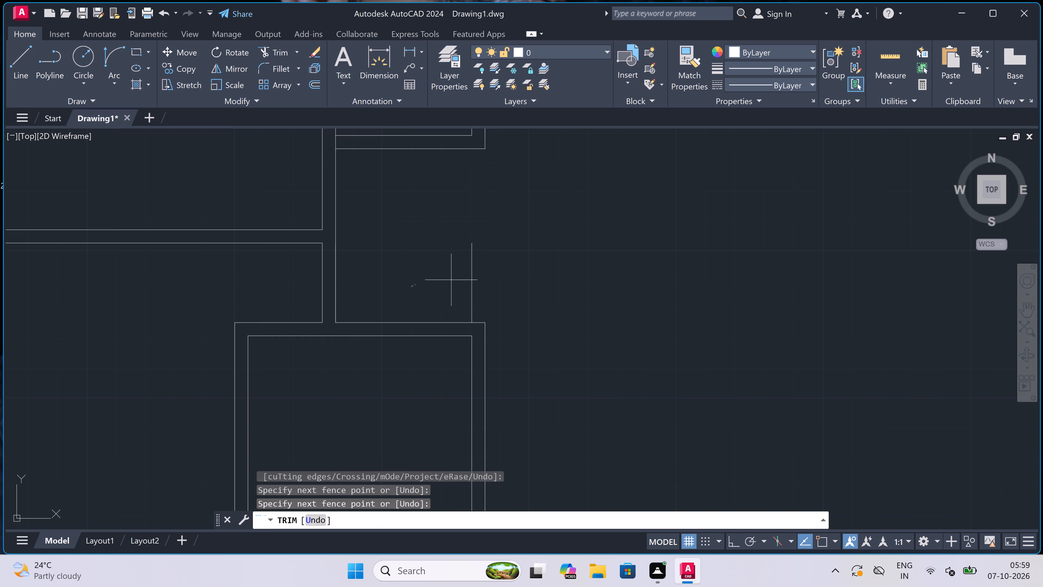
{"action": "left_click", "coordinate": [491, 276]}
Trim the line segment crossing the junction where the northeast closet's south wall meets the recess's west wall.
{"action": "scroll", "coordinate": [313, 202], "scroll_direction": "down", "scroll_amount": 1}
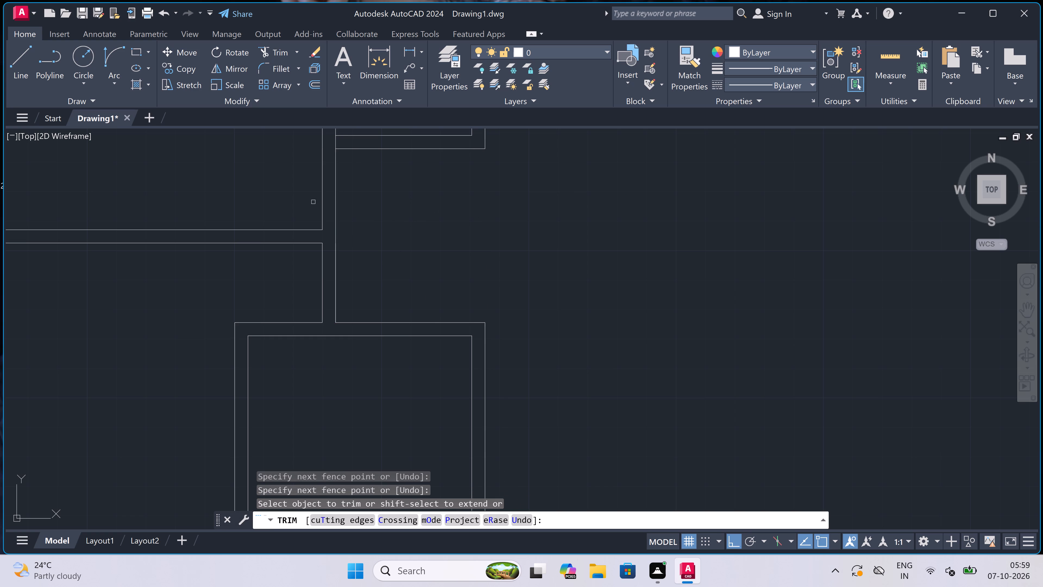
{"action": "scroll", "coordinate": [313, 202], "scroll_direction": "down", "scroll_amount": 1}
{"action": "scroll", "coordinate": [316, 177], "scroll_direction": "up", "scroll_amount": 3}
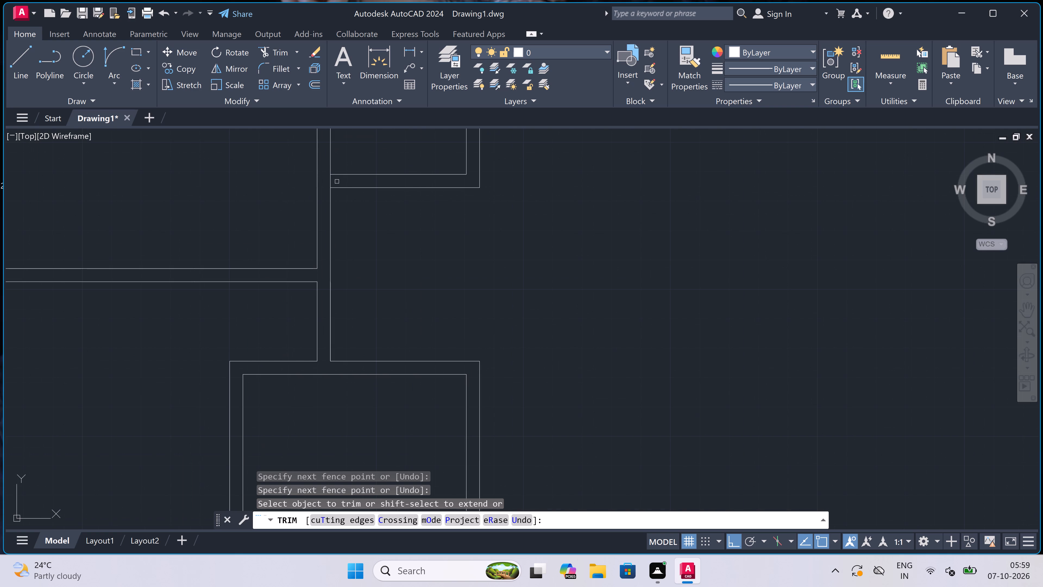
{"action": "scroll", "coordinate": [332, 181], "scroll_direction": "up", "scroll_amount": 2}
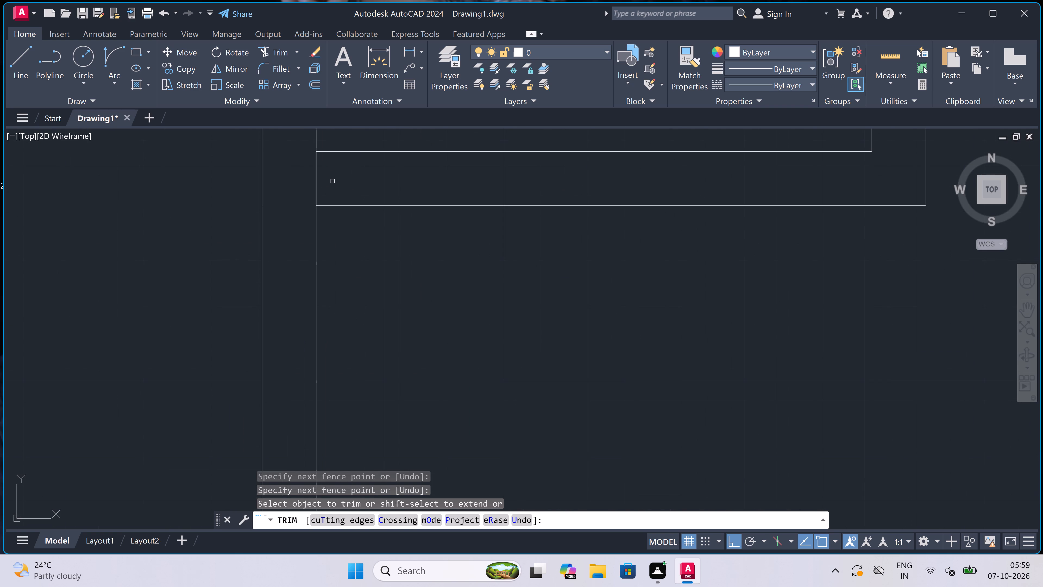
{"action": "left_click", "coordinate": [331, 182]}
{"action": "left_click", "coordinate": [269, 178]}
{"action": "scroll", "coordinate": [369, 192], "scroll_direction": "down", "scroll_amount": 4}
{"action": "scroll", "coordinate": [382, 212], "scroll_direction": "down", "scroll_amount": 5}
{"action": "scroll", "coordinate": [384, 215], "scroll_direction": "up", "scroll_amount": 2}
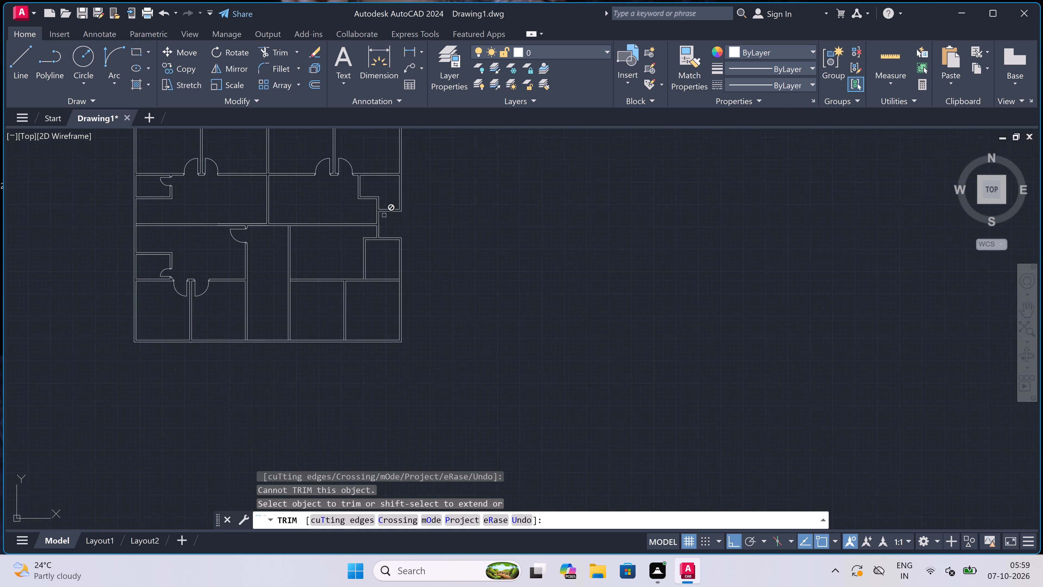
{"action": "scroll", "coordinate": [384, 215], "scroll_direction": "up", "scroll_amount": 1}
{"action": "key", "text": "Escape"}
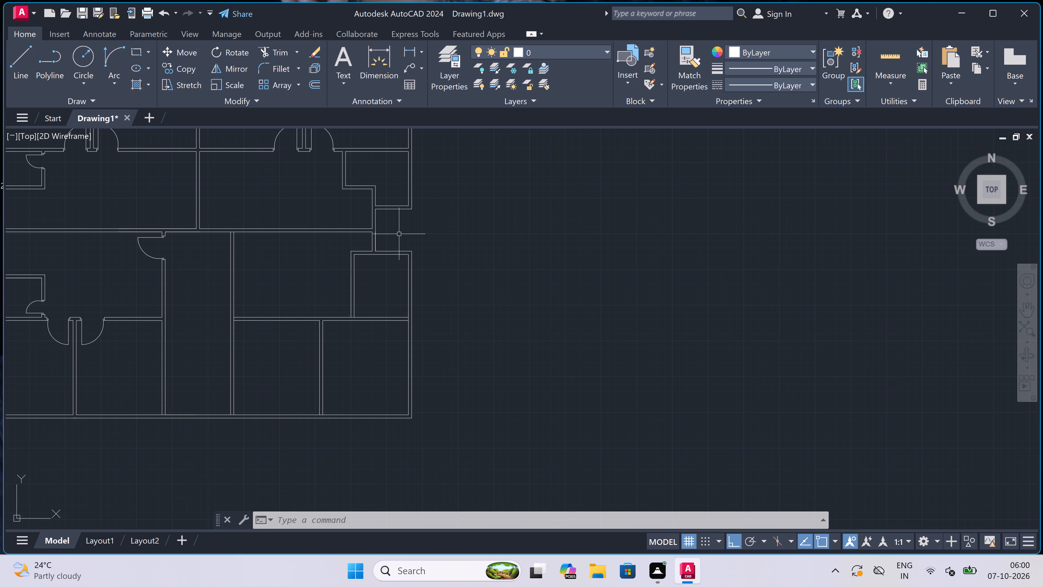
Draw a line outline projecting 3' south of the south exterior wall's outer face, spanning between the corridor walls' inner faces.
{"action": "scroll", "coordinate": [399, 233], "scroll_direction": "down", "scroll_amount": 2}
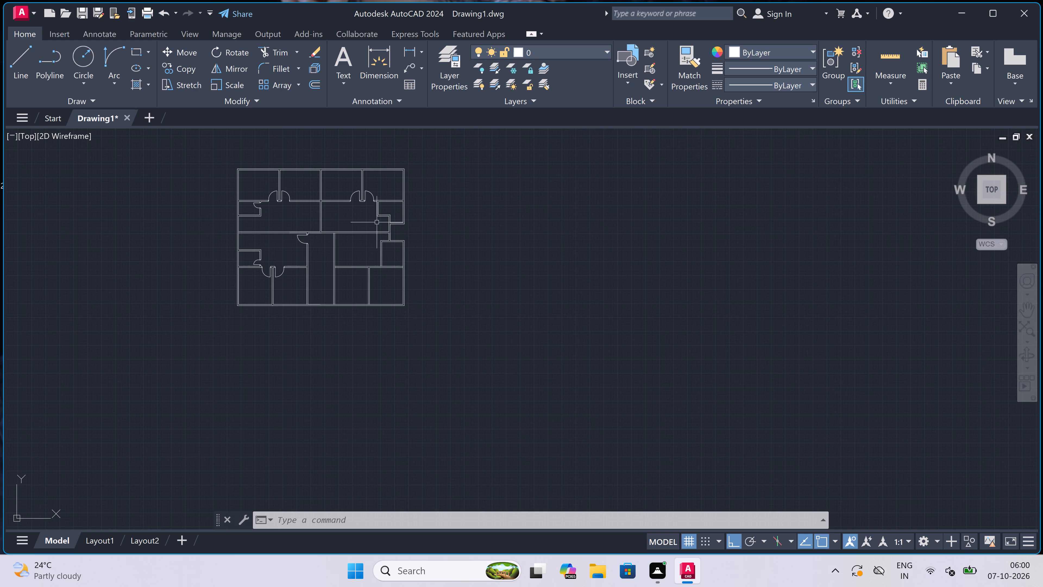
{"action": "scroll", "coordinate": [222, 160], "scroll_direction": "up", "scroll_amount": 2}
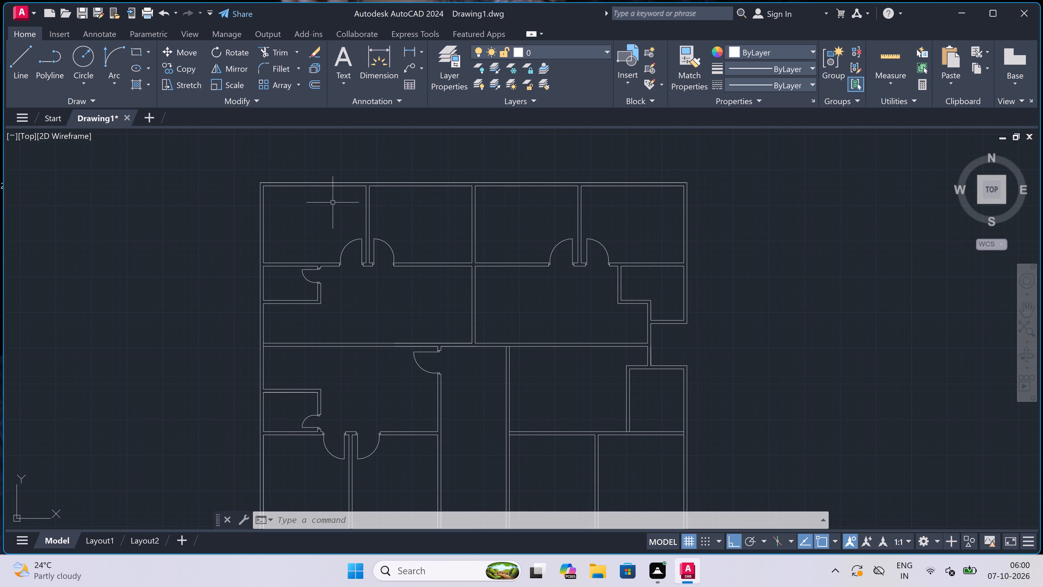
{"action": "scroll", "coordinate": [334, 202], "scroll_direction": "down", "scroll_amount": 1}
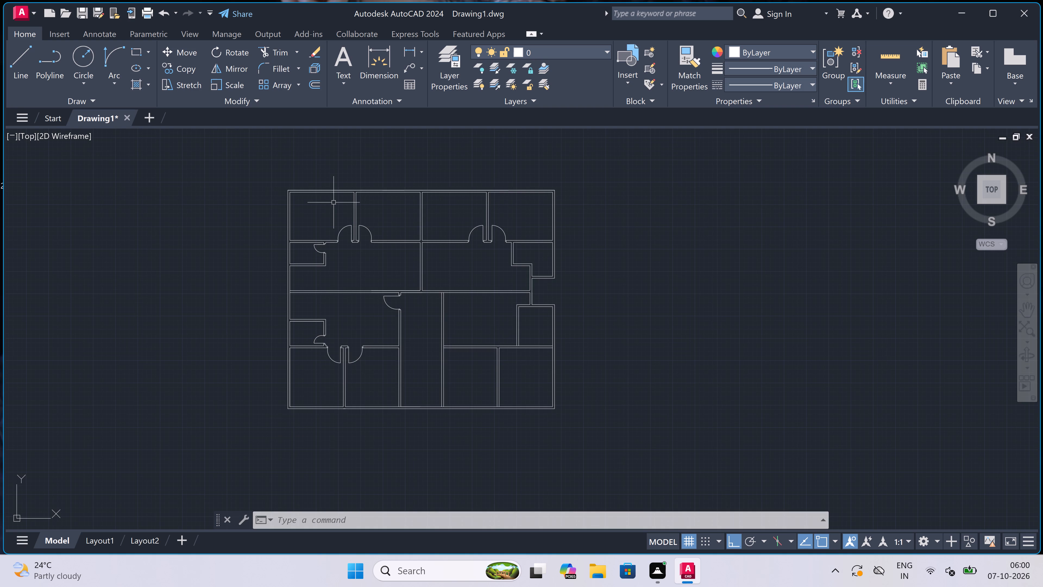
{"action": "scroll", "coordinate": [334, 202], "scroll_direction": "down", "scroll_amount": 1}
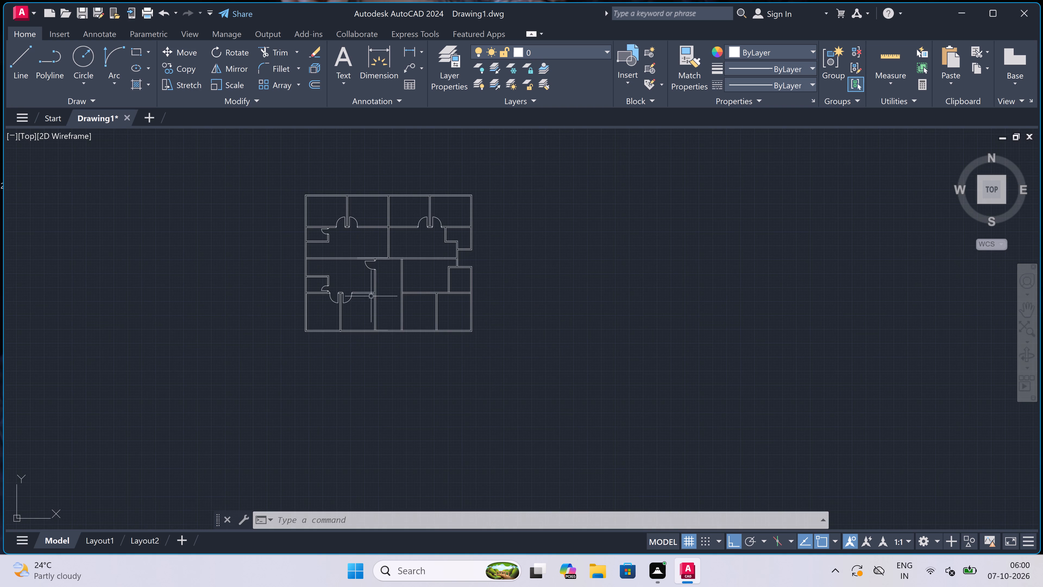
{"action": "scroll", "coordinate": [379, 324], "scroll_direction": "up", "scroll_amount": 3}
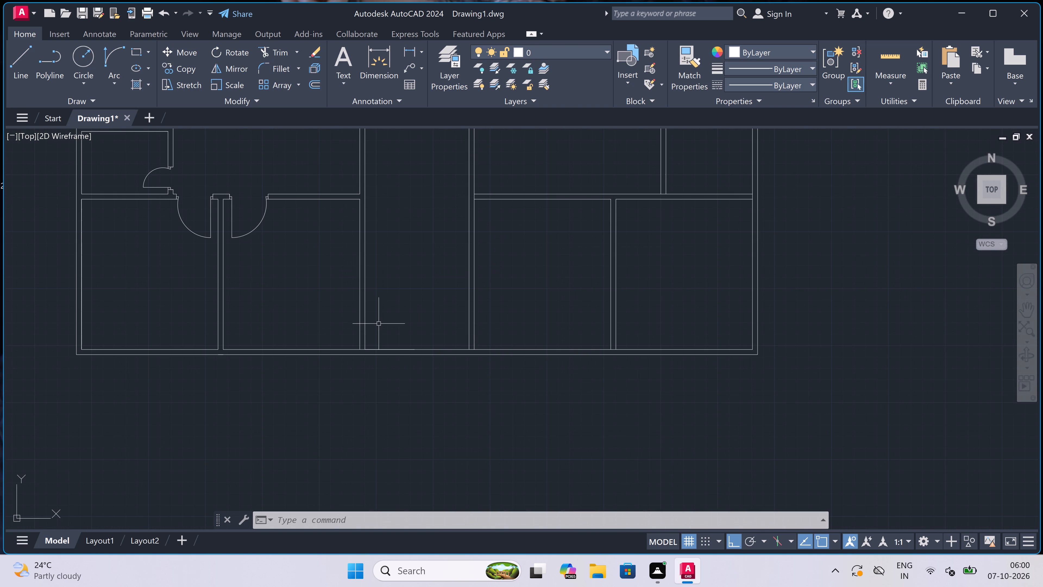
{"action": "type", "text": "l"}
{"action": "key", "text": "space"}
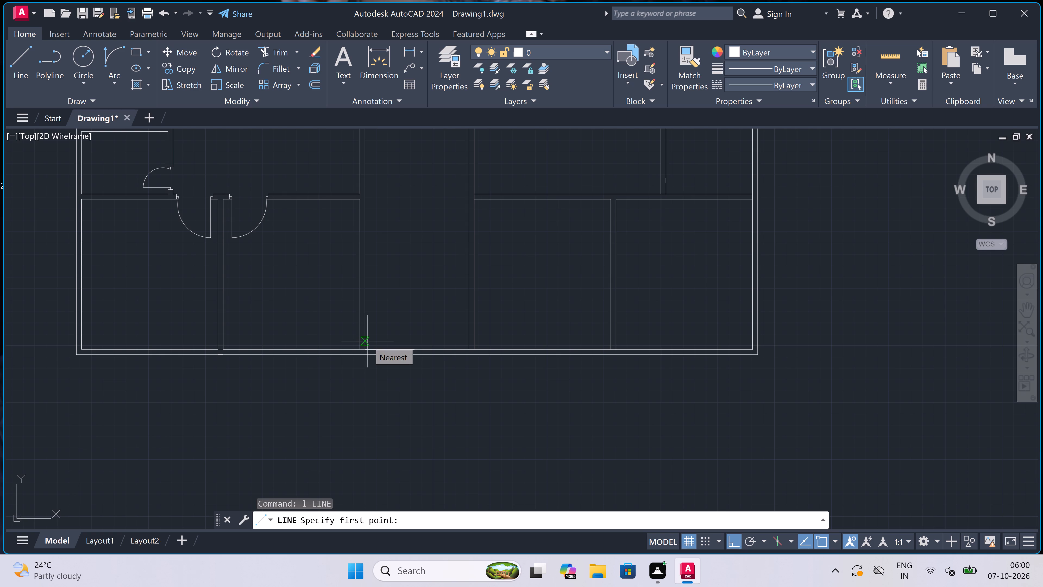
{"action": "scroll", "coordinate": [356, 355], "scroll_direction": "up", "scroll_amount": 2}
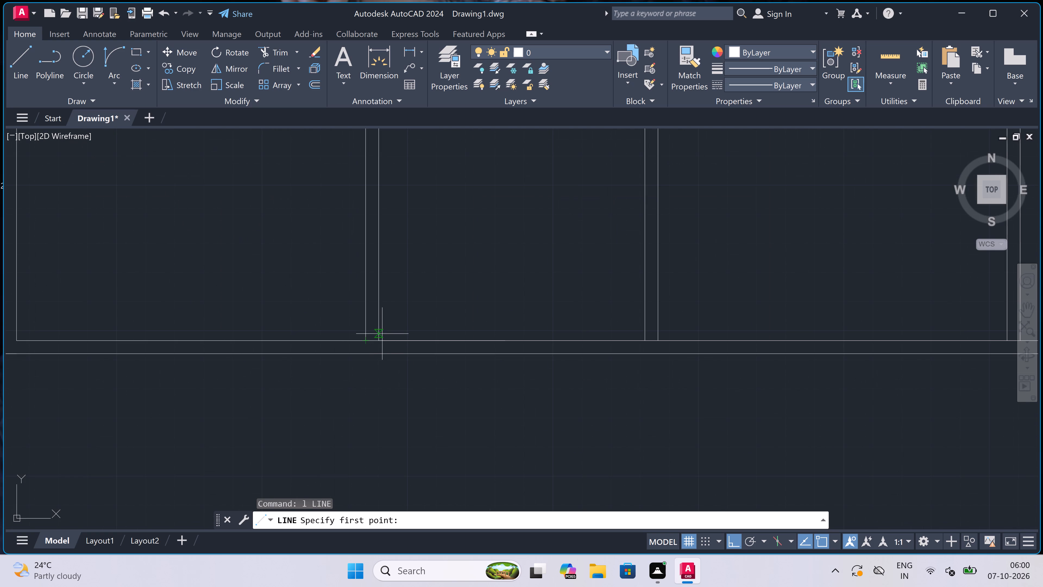
{"action": "left_click", "coordinate": [383, 339]}
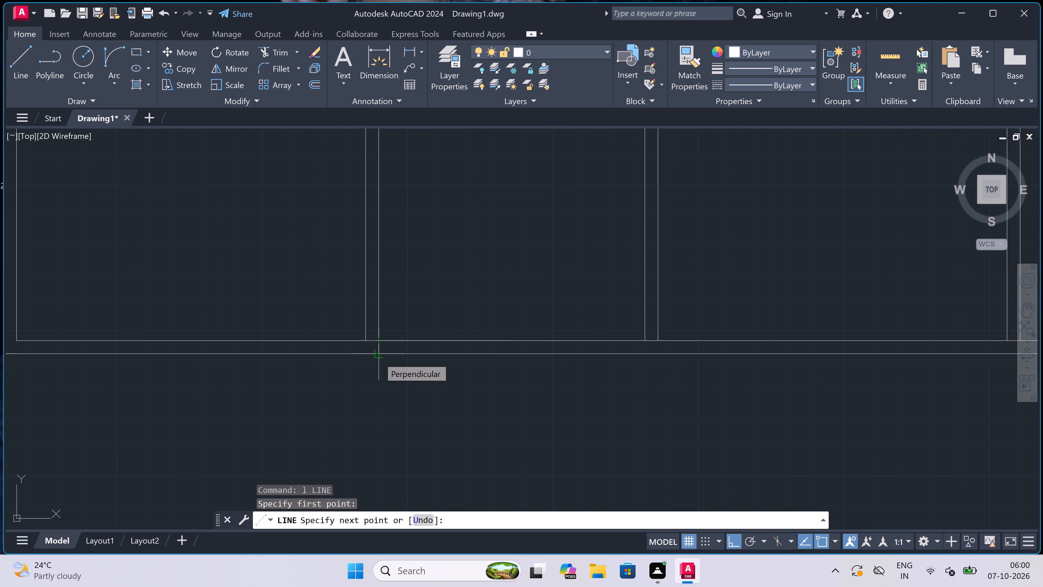
{"action": "left_click", "coordinate": [379, 358]}
{"action": "type", "text": "3'"}
{"action": "key", "text": "space"}
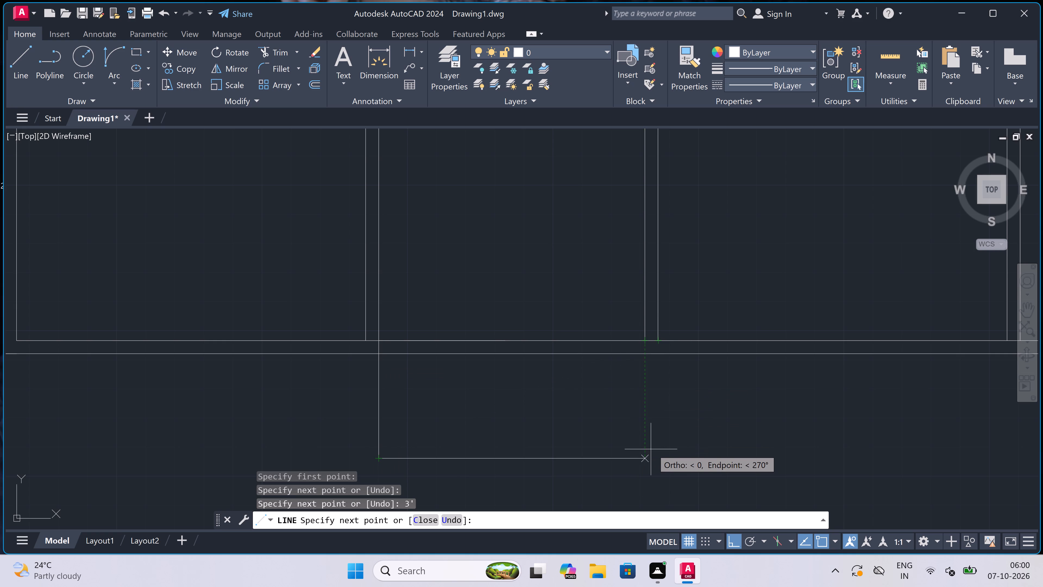
{"action": "left_click", "coordinate": [647, 456]}
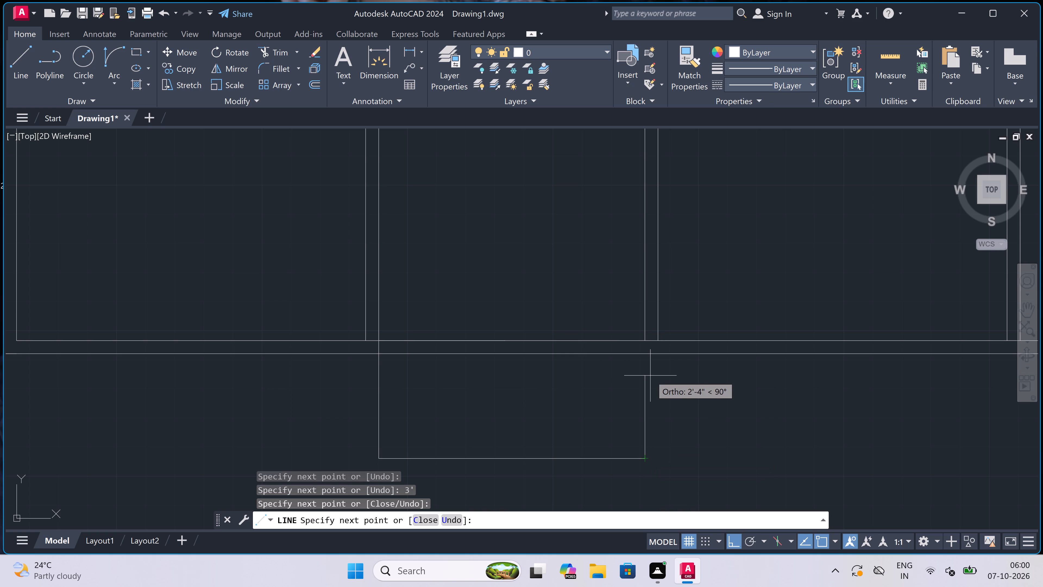
{"action": "left_click", "coordinate": [648, 348]}
{"action": "left_click", "coordinate": [648, 344]}
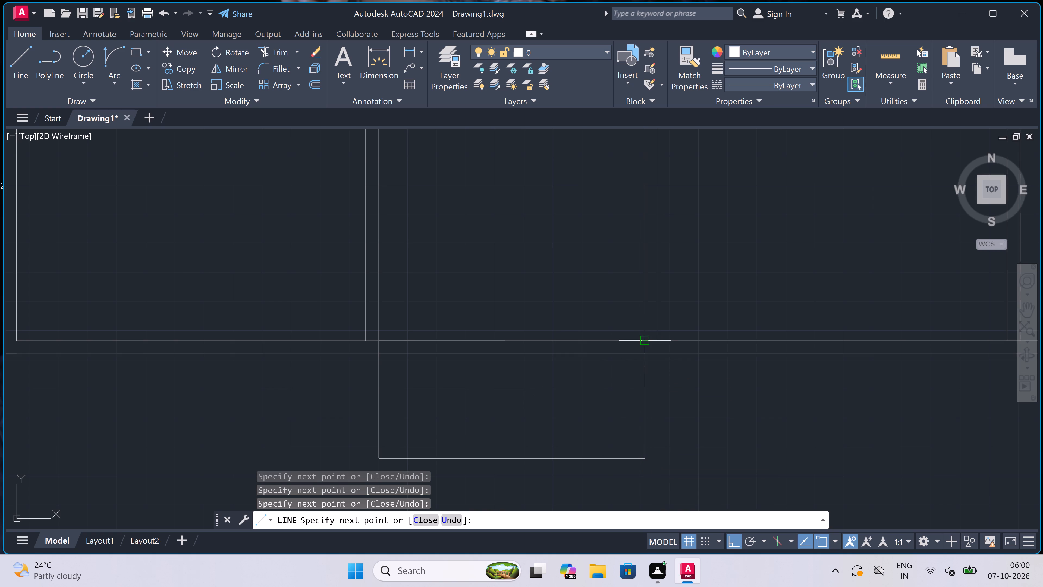
{"action": "key", "text": "Escape"}
Draw the outer line of the projection's walls 4.5" outside its inner outline, joining the corridor walls' outer faces at the south exterior wall.
{"action": "key", "text": "space"}
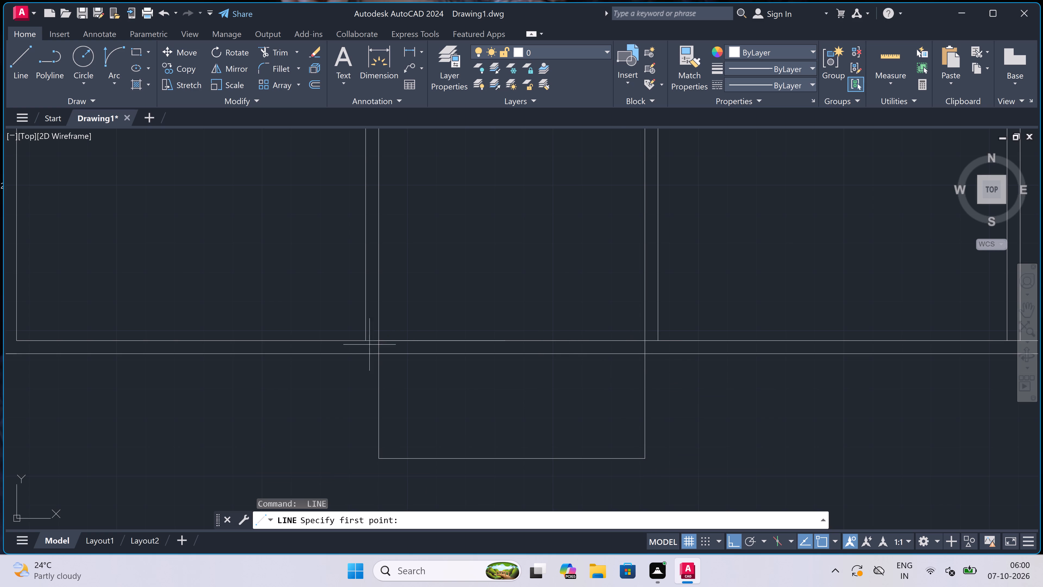
{"action": "double_click", "coordinate": [366, 340]}
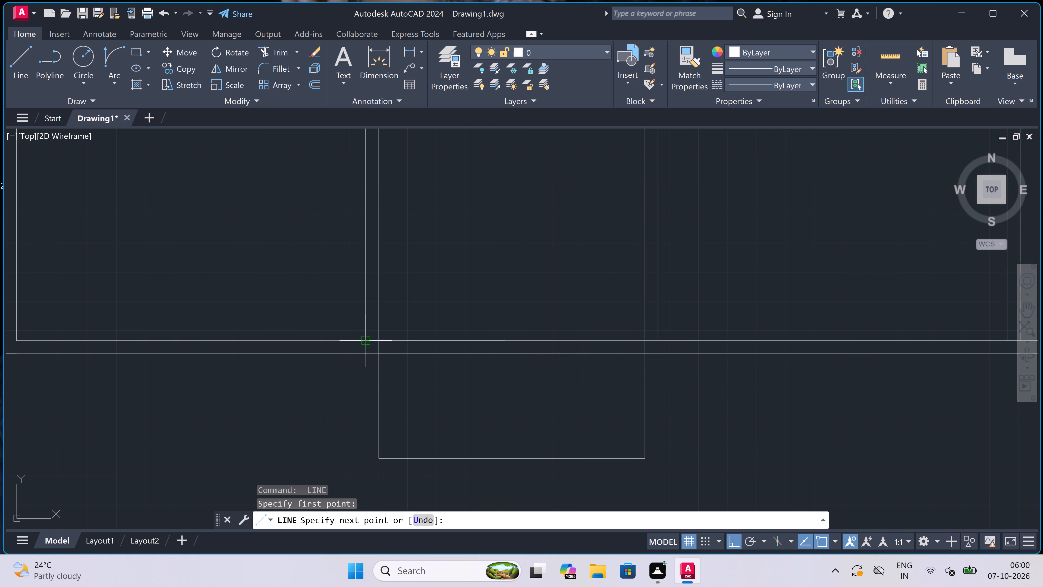
{"action": "scroll", "coordinate": [363, 410], "scroll_direction": "down", "scroll_amount": 2}
{"action": "scroll", "coordinate": [355, 435], "scroll_direction": "up", "scroll_amount": 3}
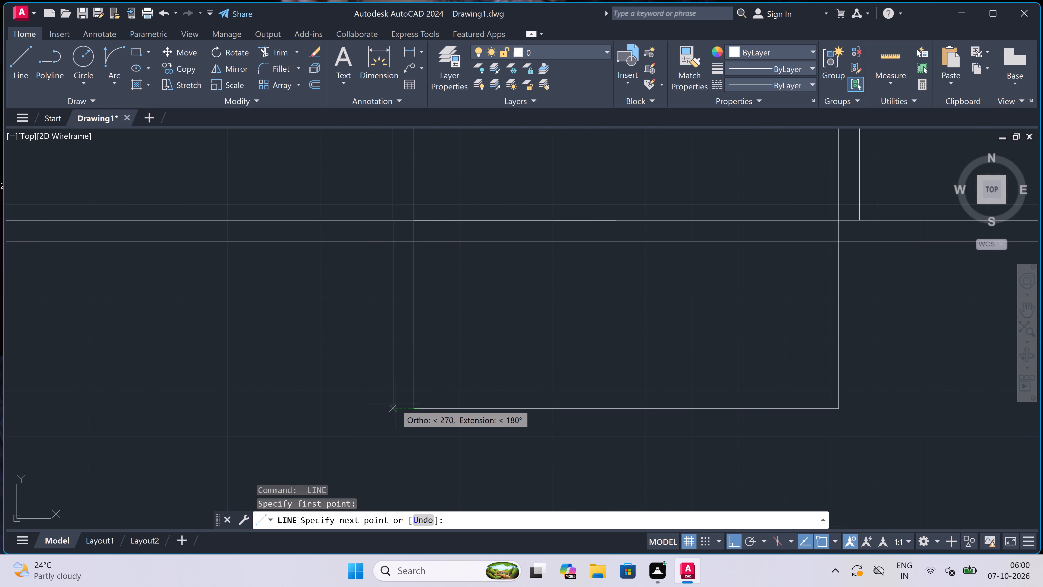
{"action": "left_click", "coordinate": [391, 410]}
{"action": "scroll", "coordinate": [391, 410], "scroll_direction": "down", "scroll_amount": 2}
{"action": "scroll", "coordinate": [387, 444], "scroll_direction": "up", "scroll_amount": 1}
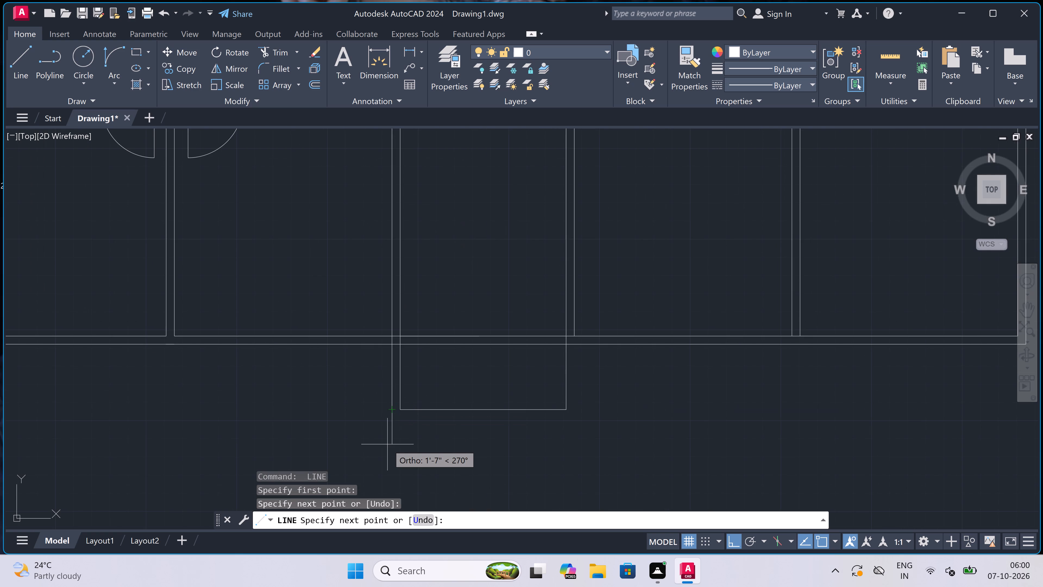
{"action": "type", "text": "4.5\""}
{"action": "key", "text": "space"}
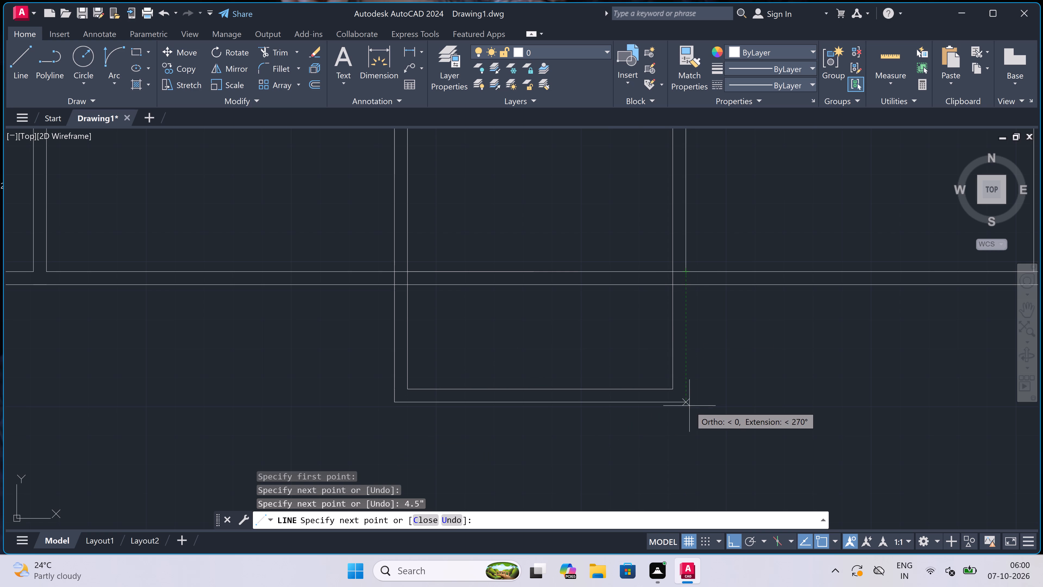
{"action": "left_click_drag", "start_coordinate": [689, 406], "coordinate": [688, 403]}
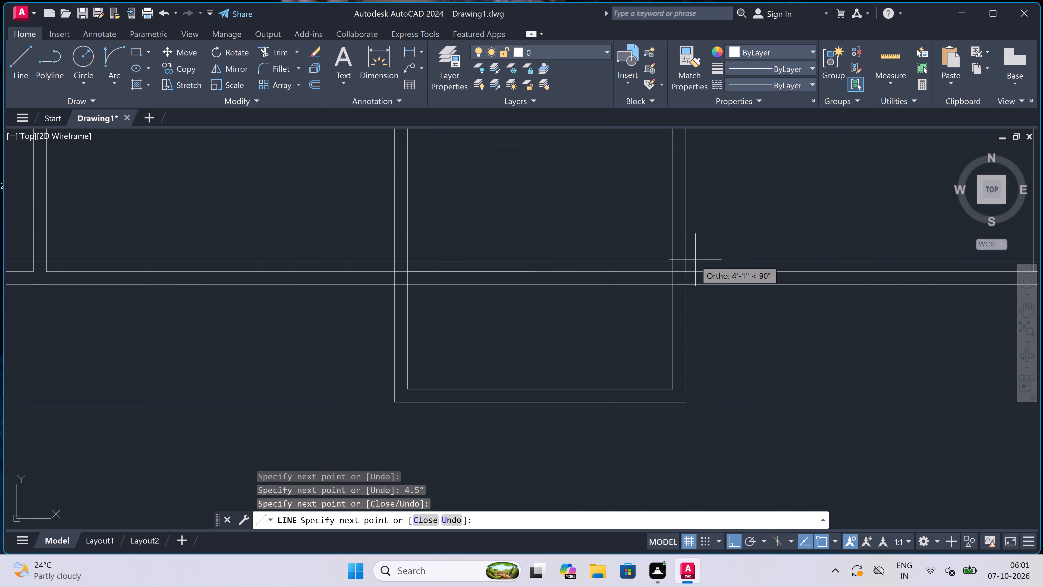
{"action": "double_click", "coordinate": [686, 267]}
{"action": "key", "text": "Escape"}
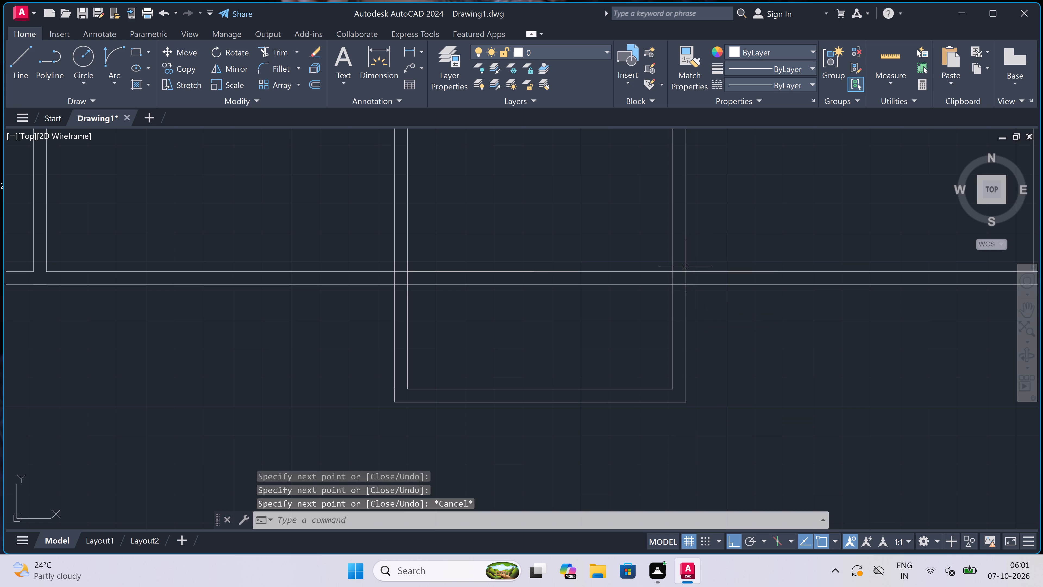
Trim the south exterior wall's two lines where they cross the projection's east and west walls.
{"action": "key", "text": "t"}
{"action": "key", "text": "r"}
{"action": "key", "text": "space"}
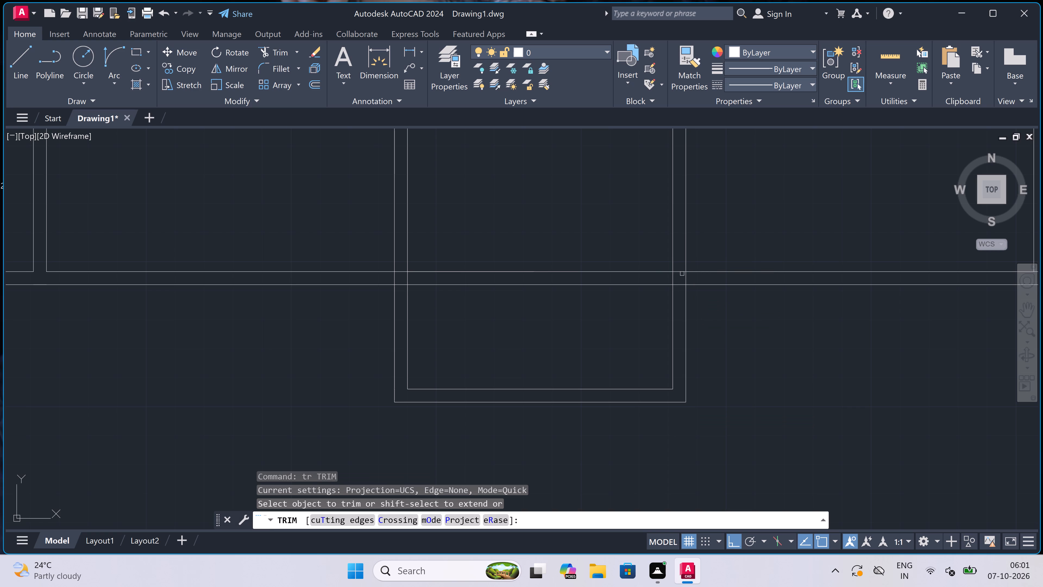
{"action": "left_click", "coordinate": [682, 262]}
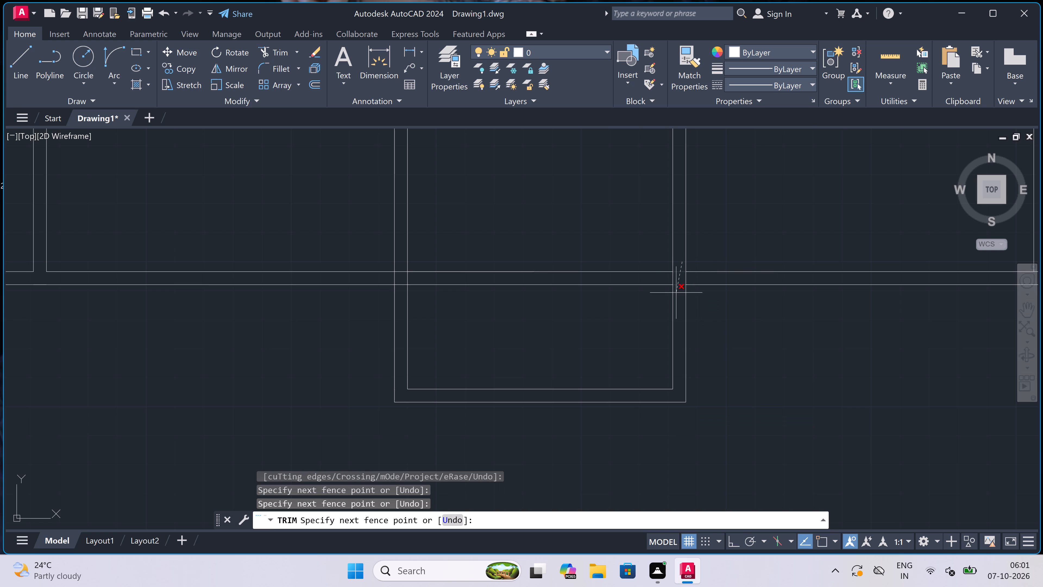
{"action": "left_click", "coordinate": [676, 294]}
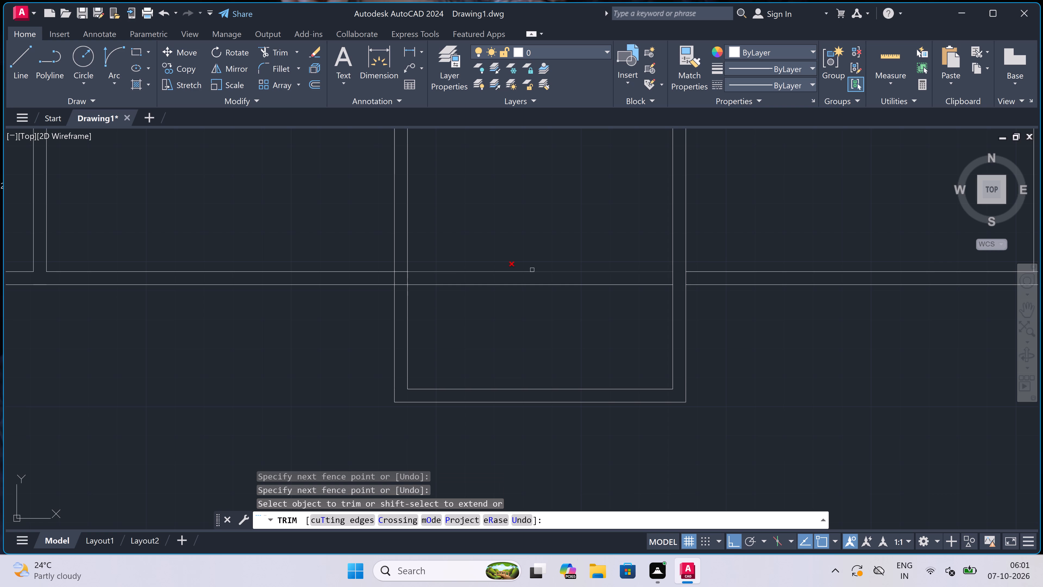
{"action": "scroll", "coordinate": [301, 266], "scroll_direction": "up", "scroll_amount": 1}
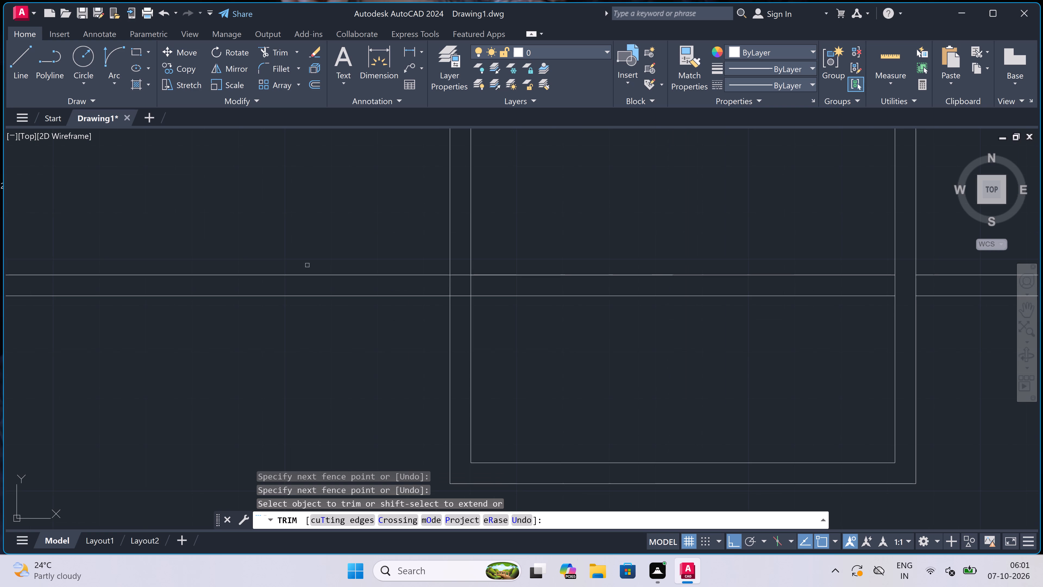
{"action": "scroll", "coordinate": [453, 276], "scroll_direction": "up", "scroll_amount": 2}
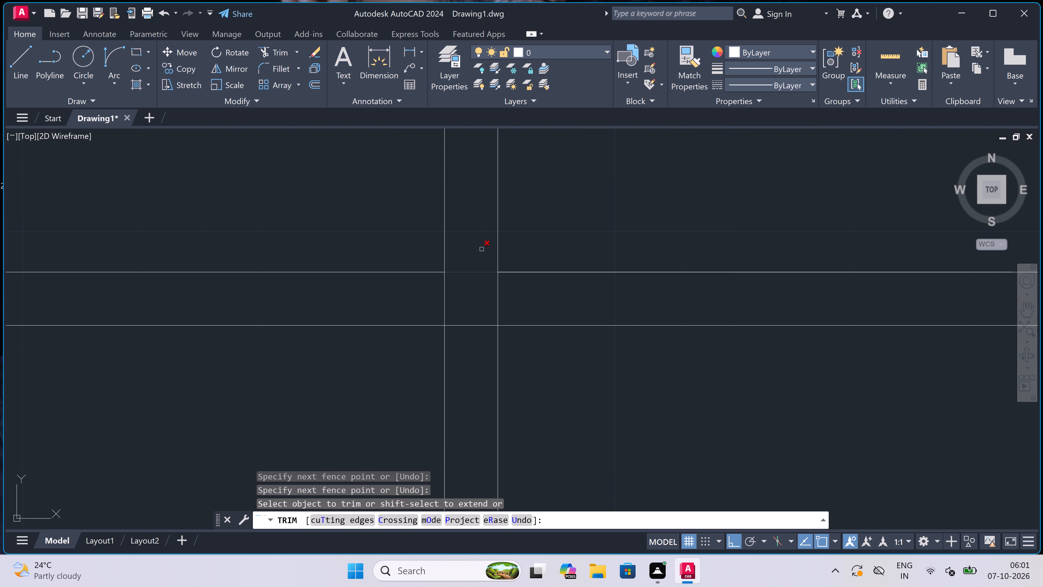
{"action": "left_click", "coordinate": [483, 242]}
{"action": "left_click", "coordinate": [486, 359]}
Trim the remaining south exterior wall lines between the corridor walls to open the corridor into the projection.
{"action": "scroll", "coordinate": [477, 327], "scroll_direction": "down", "scroll_amount": 4}
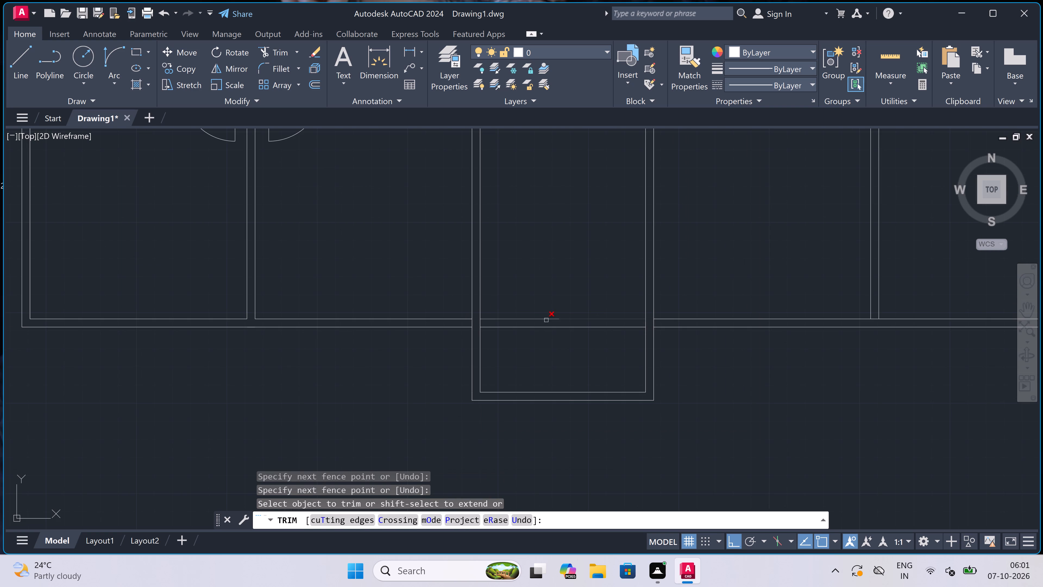
{"action": "scroll", "coordinate": [546, 321], "scroll_direction": "down", "scroll_amount": 2}
{"action": "double_click", "coordinate": [559, 296]}
{"action": "scroll", "coordinate": [556, 330], "scroll_direction": "up", "scroll_amount": 2}
{"action": "left_click", "coordinate": [557, 330]}
{"action": "left_click", "coordinate": [557, 288]}
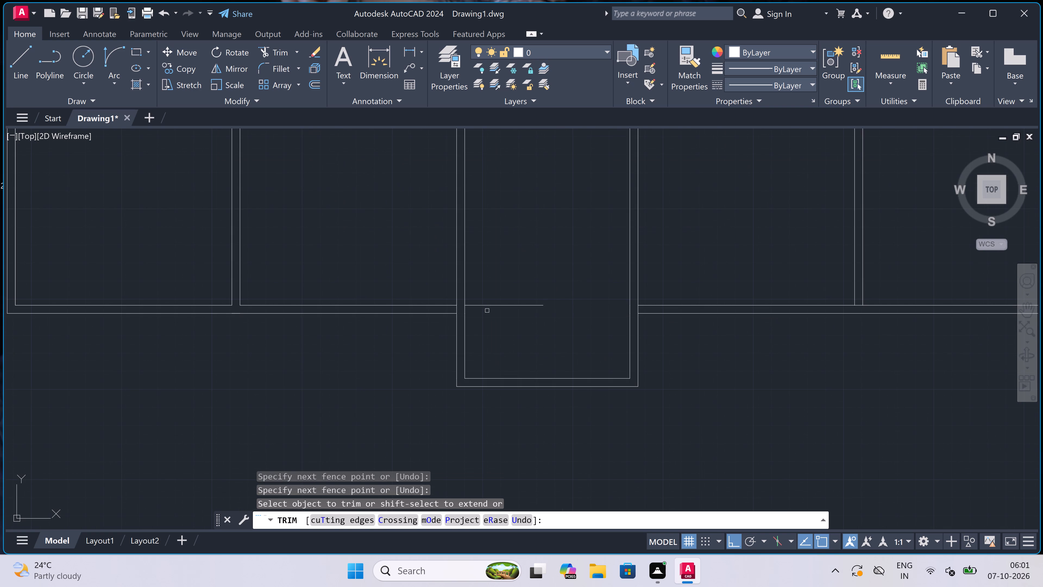
{"action": "left_click", "coordinate": [484, 312]}
{"action": "left_click", "coordinate": [489, 281]}
{"action": "scroll", "coordinate": [390, 338], "scroll_direction": "down", "scroll_amount": 4}
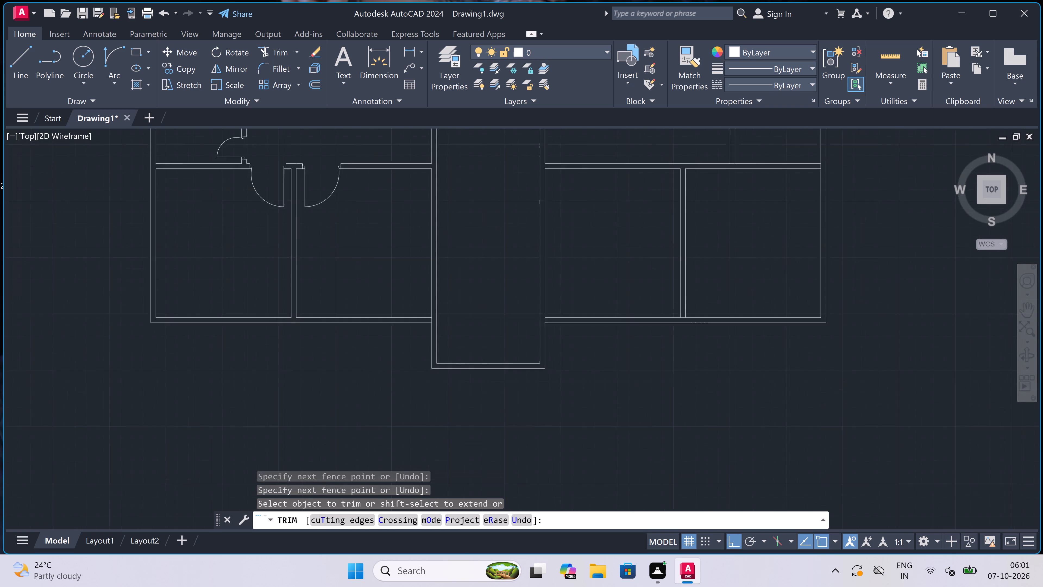
{"action": "scroll", "coordinate": [420, 317], "scroll_direction": "up", "scroll_amount": 2}
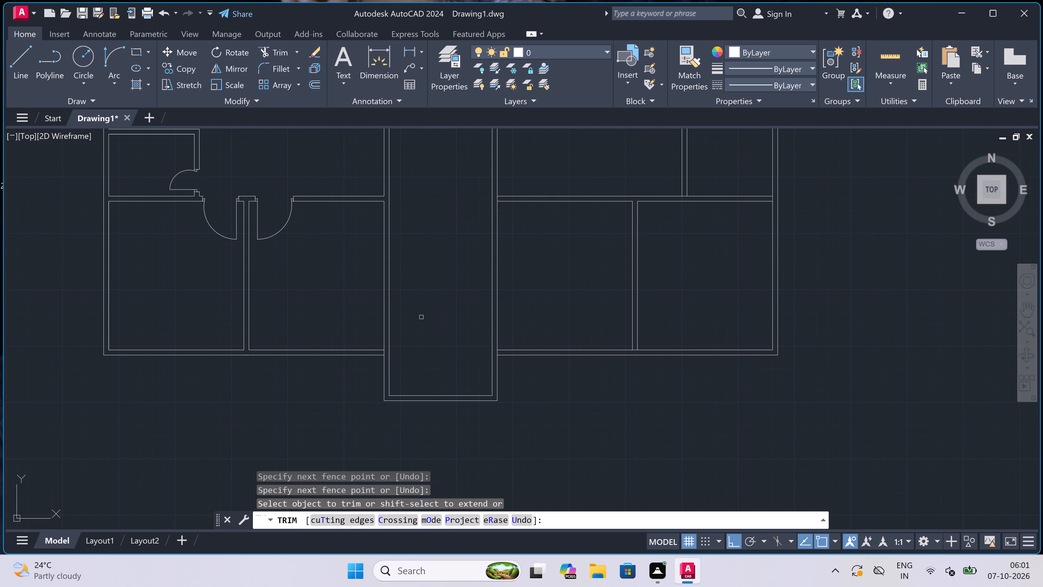
{"action": "key", "text": "Escape"}
From the southwest partition's west face, draw a line 4' west along the south wall's inner face and 3' south.
{"action": "type", "text": "l"}
{"action": "key", "text": "space"}
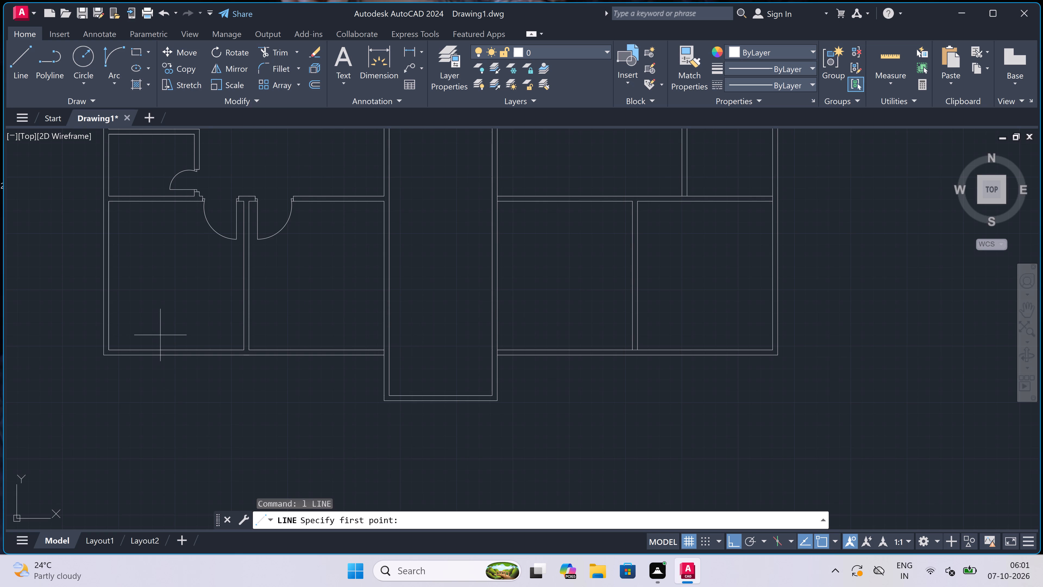
{"action": "scroll", "coordinate": [183, 379], "scroll_direction": "up", "scroll_amount": 3}
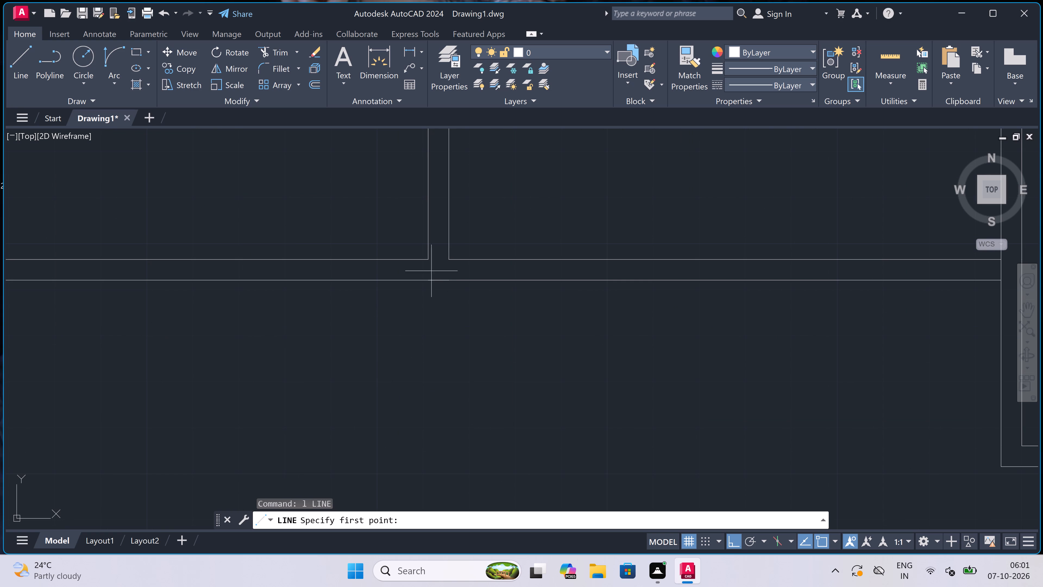
{"action": "left_click", "coordinate": [429, 263]}
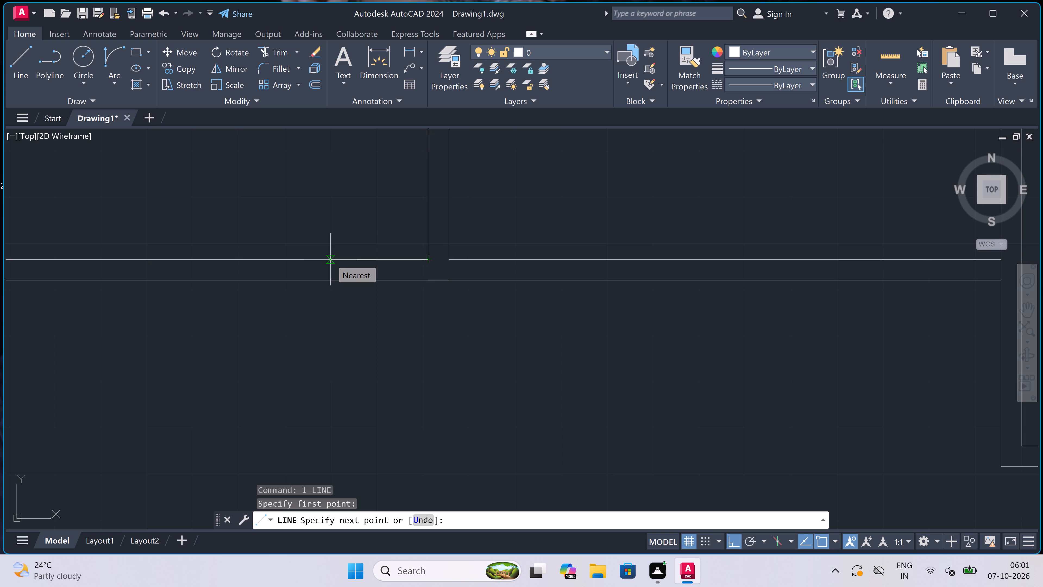
{"action": "type", "text": "4'"}
{"action": "key", "text": "space"}
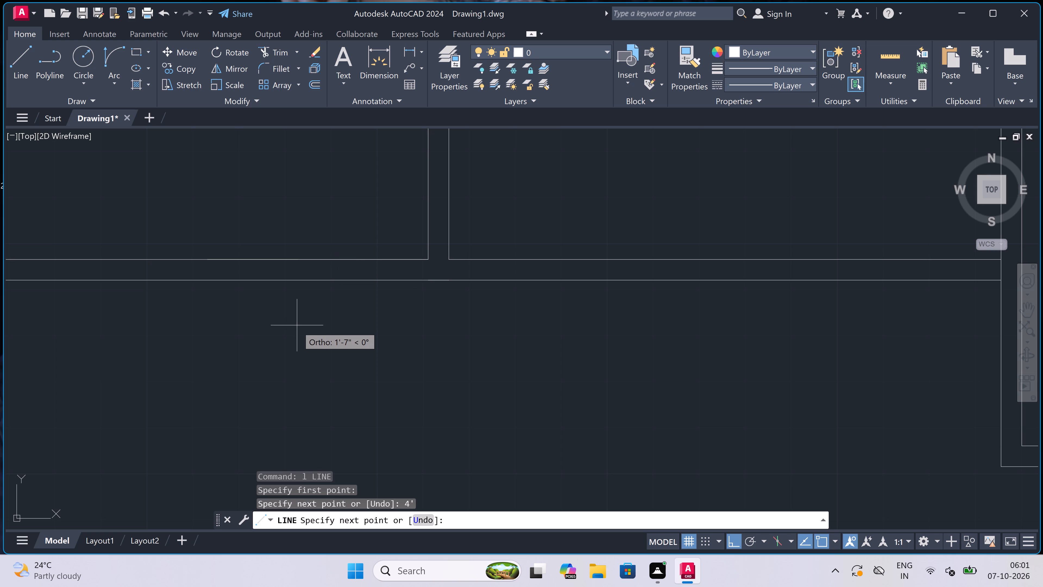
{"action": "type", "text": "3'"}
{"action": "key", "text": "space"}
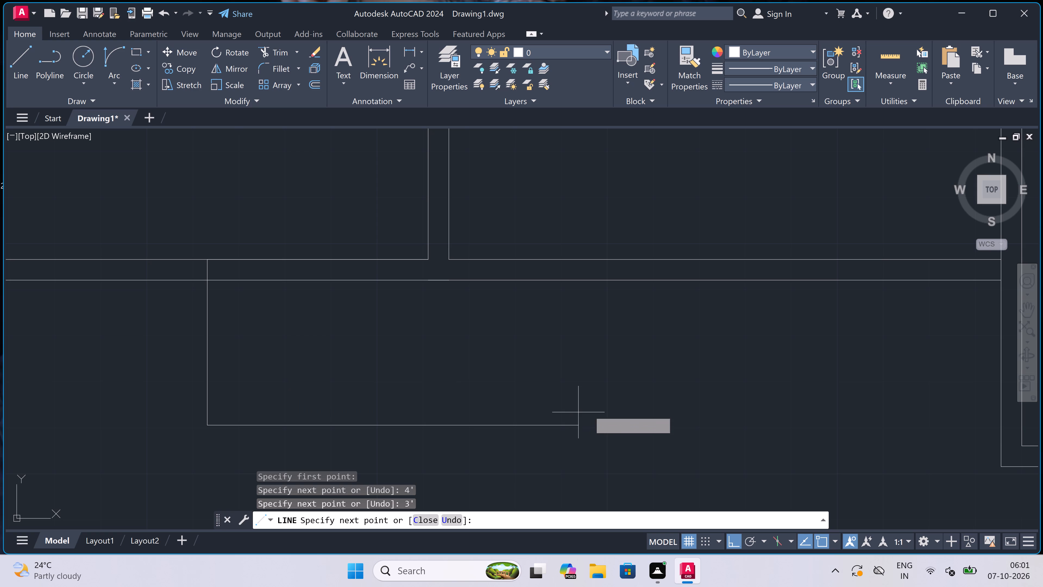
{"action": "key", "text": "Escape"}
From the same partition's east face, draw lines 4' east, 3' south, and back west to the other 3' line's end.
{"action": "key", "text": "space"}
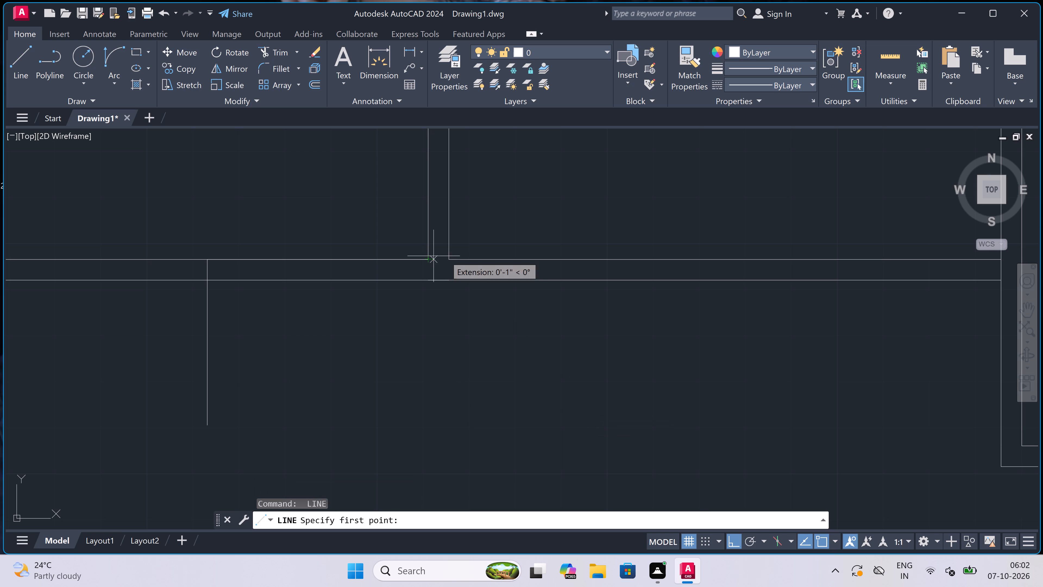
{"action": "left_click", "coordinate": [448, 255]}
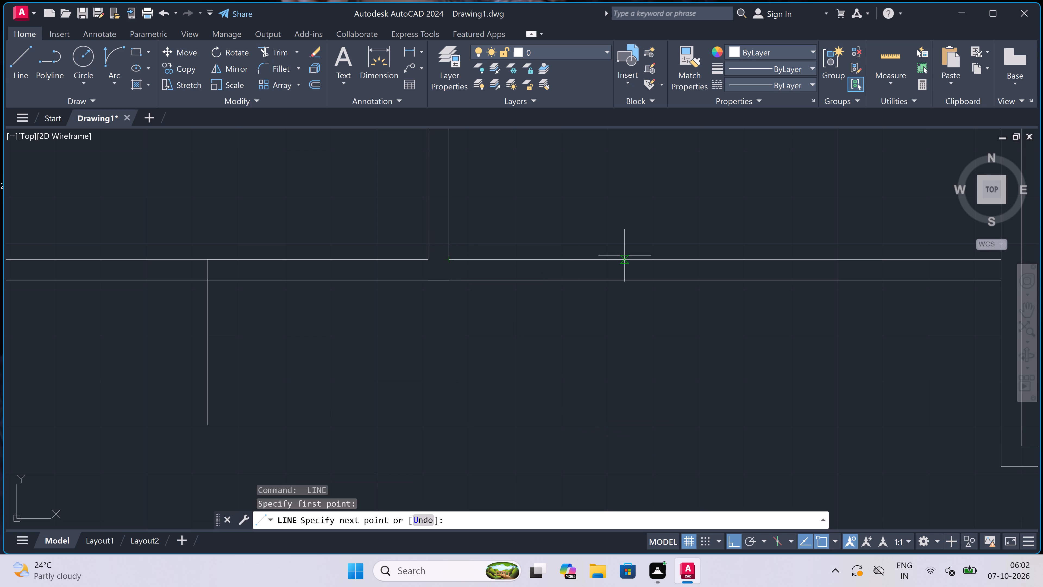
{"action": "type", "text": "4'"}
{"action": "key", "text": "space"}
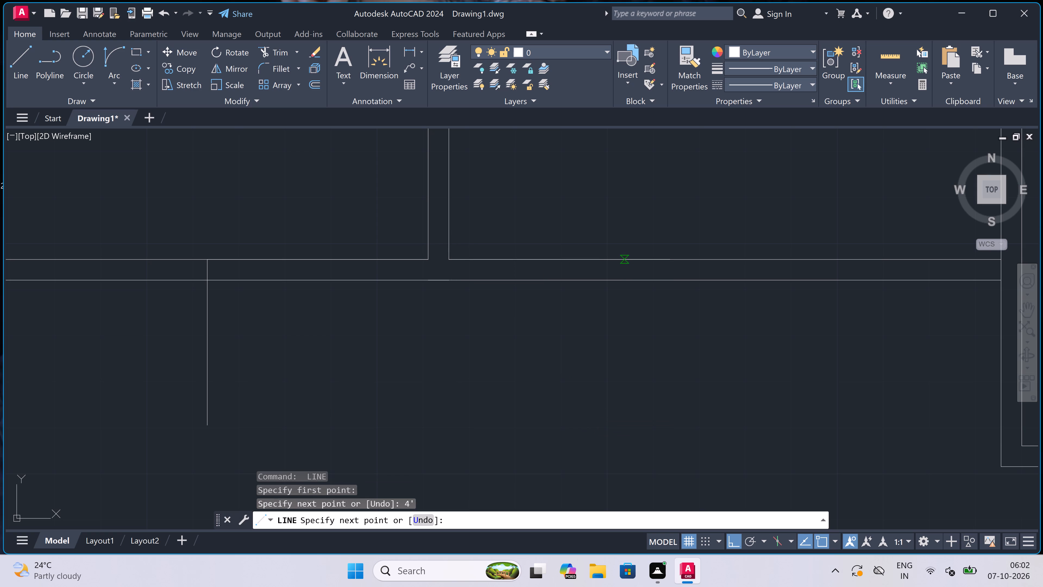
{"action": "type", "text": "3'"}
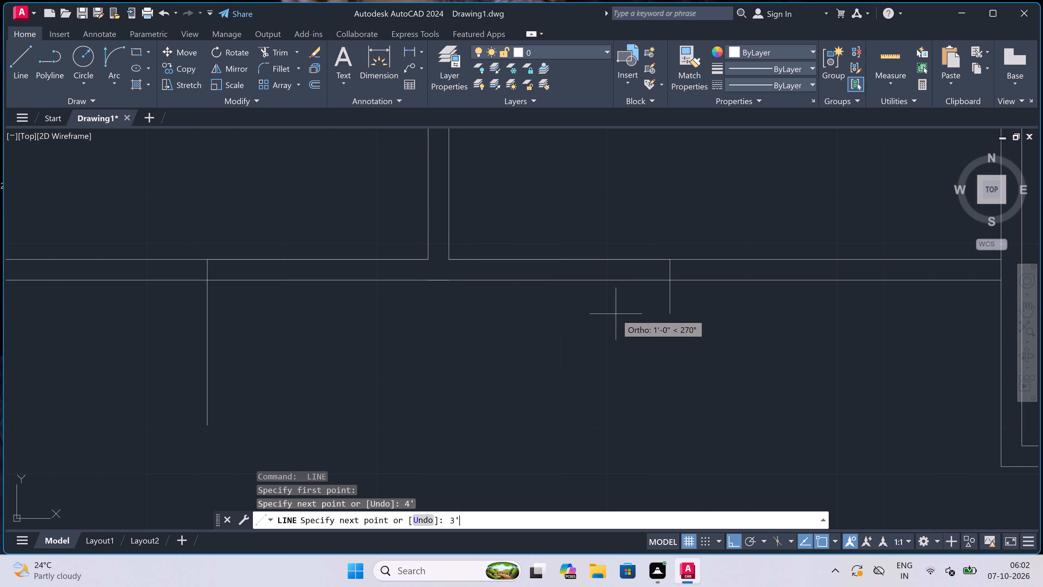
{"action": "key", "text": "space"}
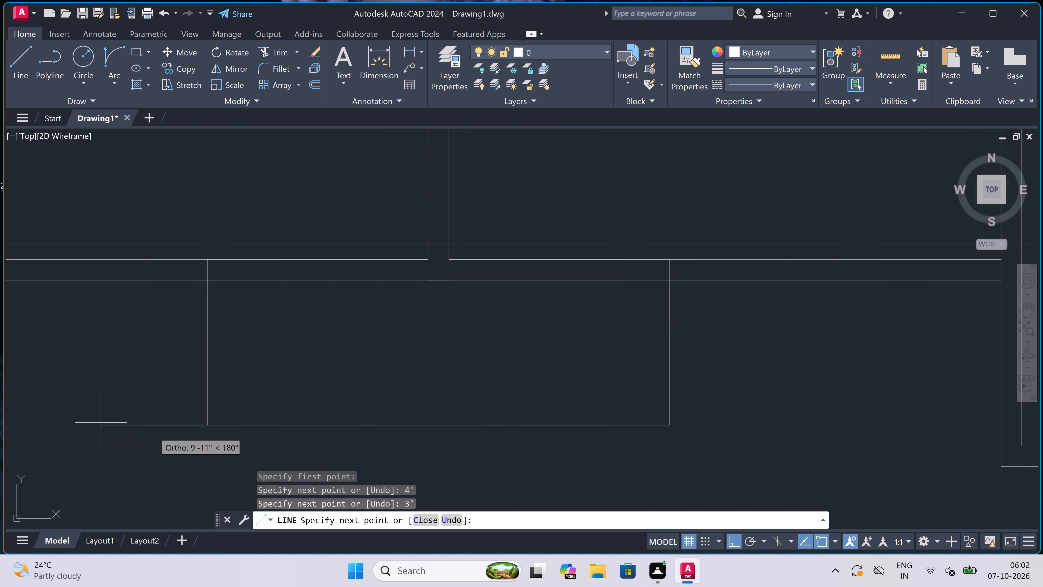
{"action": "left_click", "coordinate": [213, 425]}
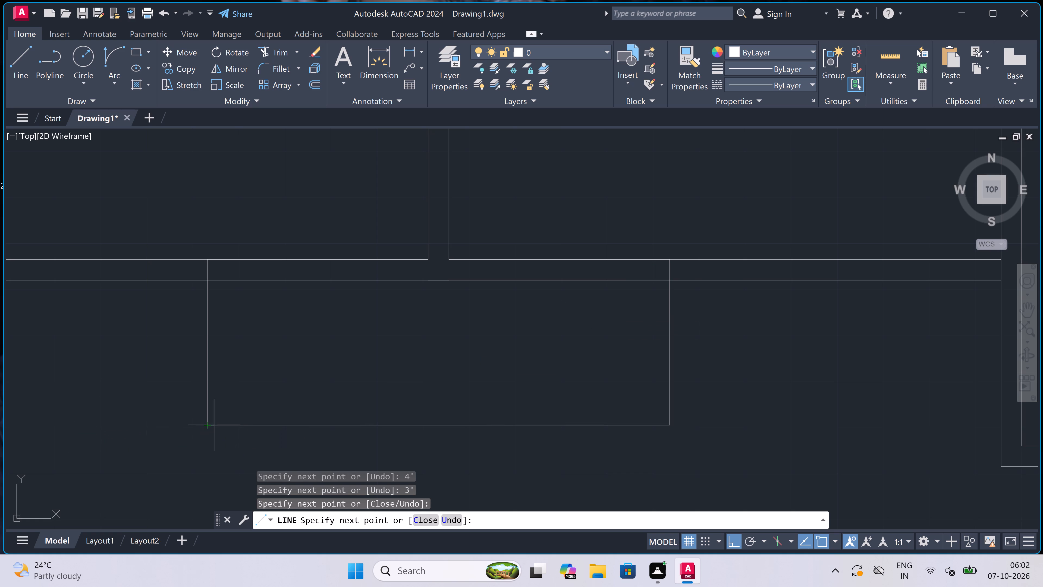
{"action": "key", "text": "Escape"}
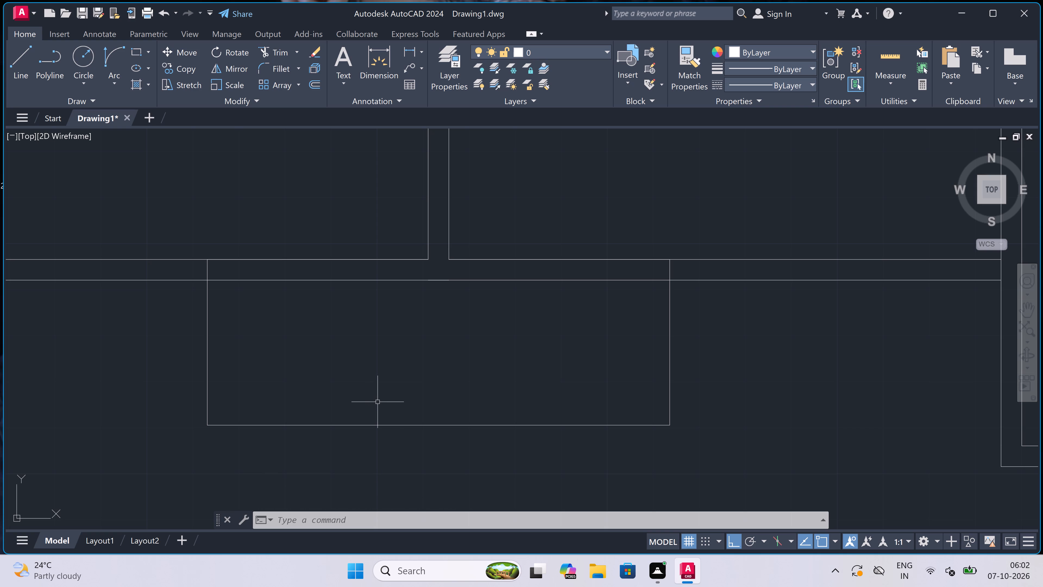
From the southeast partition's east face, draw a line 4' east along the south wall's inner face and 3' south.
{"action": "scroll", "coordinate": [378, 403], "scroll_direction": "down", "scroll_amount": 2}
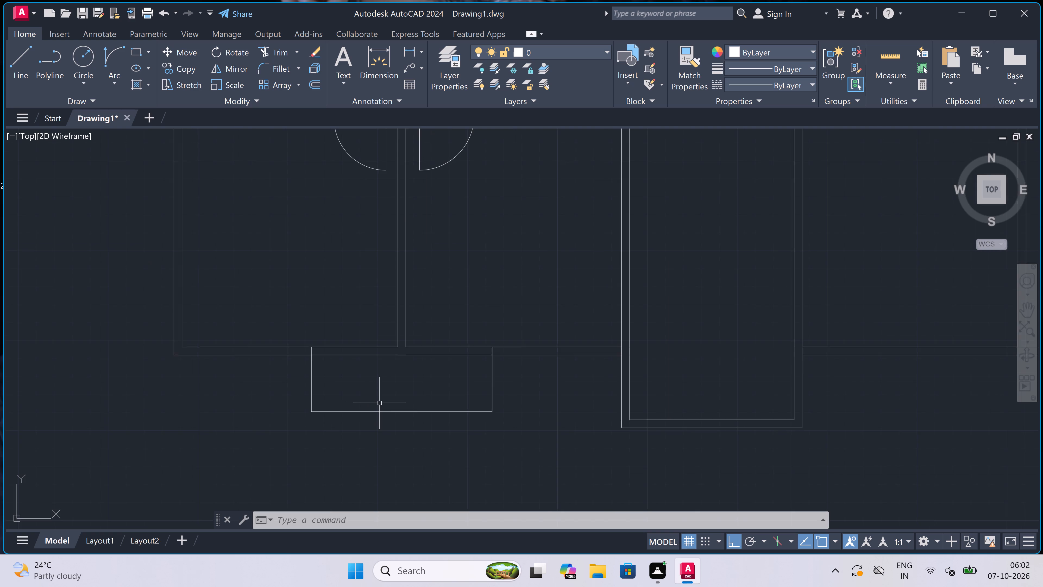
{"action": "scroll", "coordinate": [379, 403], "scroll_direction": "down", "scroll_amount": 1}
{"action": "scroll", "coordinate": [395, 437], "scroll_direction": "up", "scroll_amount": 1}
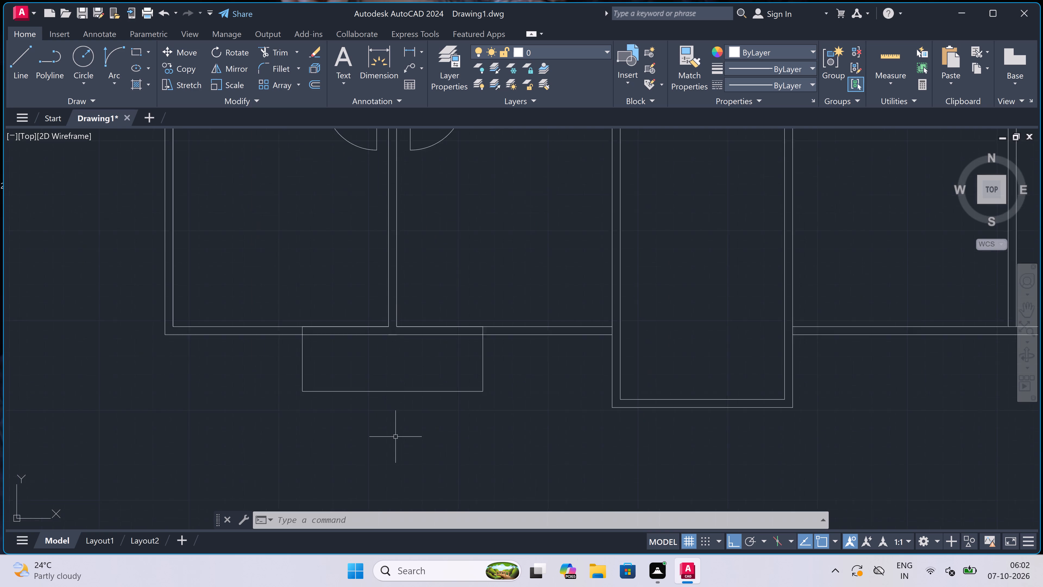
{"action": "scroll", "coordinate": [395, 437], "scroll_direction": "up", "scroll_amount": 1}
{"action": "scroll", "coordinate": [397, 437], "scroll_direction": "down", "scroll_amount": 4}
{"action": "scroll", "coordinate": [544, 408], "scroll_direction": "up", "scroll_amount": 1}
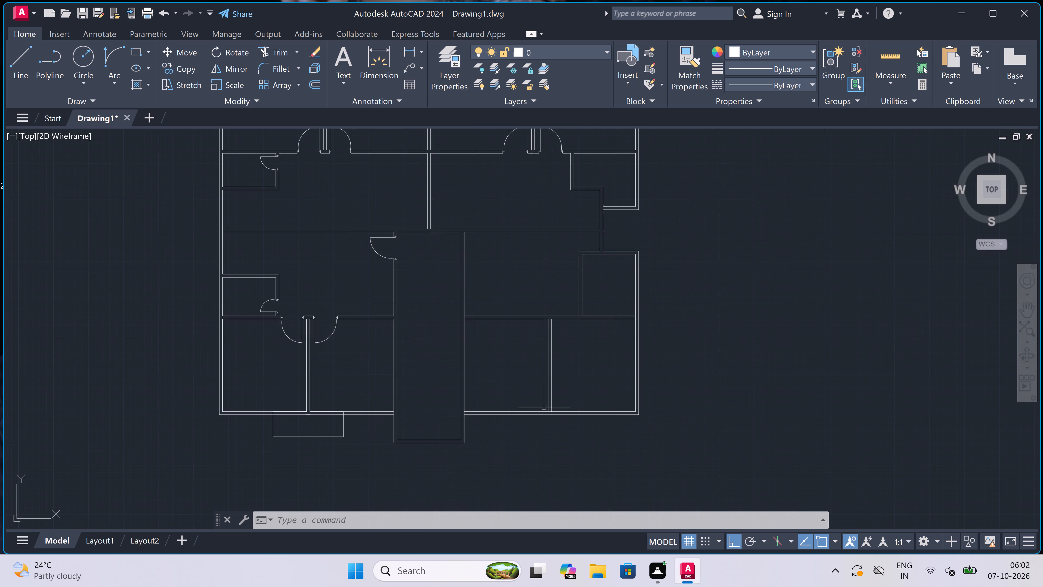
{"action": "scroll", "coordinate": [550, 416], "scroll_direction": "up", "scroll_amount": 3}
{"action": "scroll", "coordinate": [578, 433], "scroll_direction": "up", "scroll_amount": 1}
{"action": "key", "text": "l"}
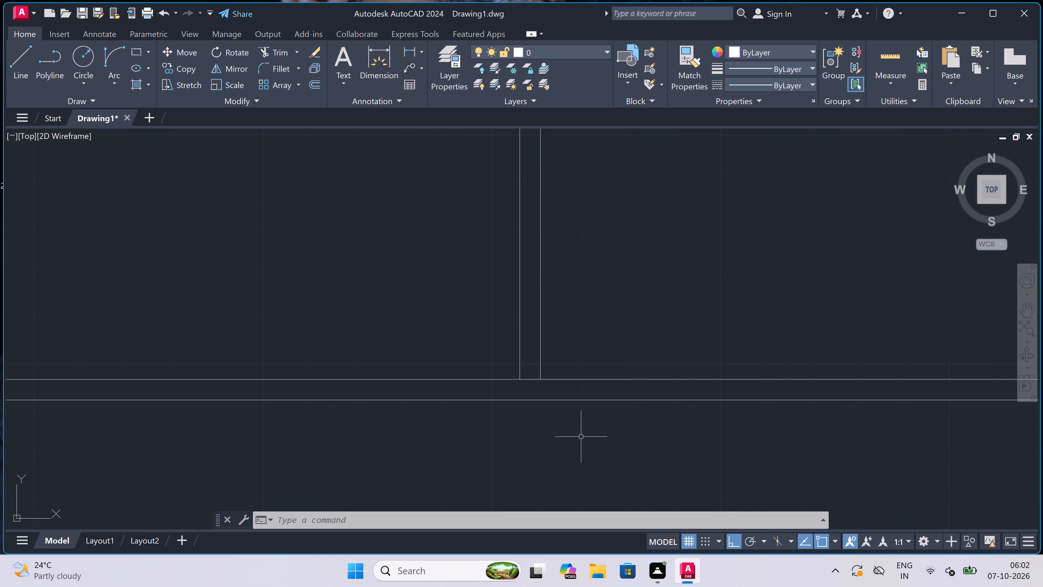
{"action": "key", "text": "space"}
{"action": "left_click", "coordinate": [545, 380]}
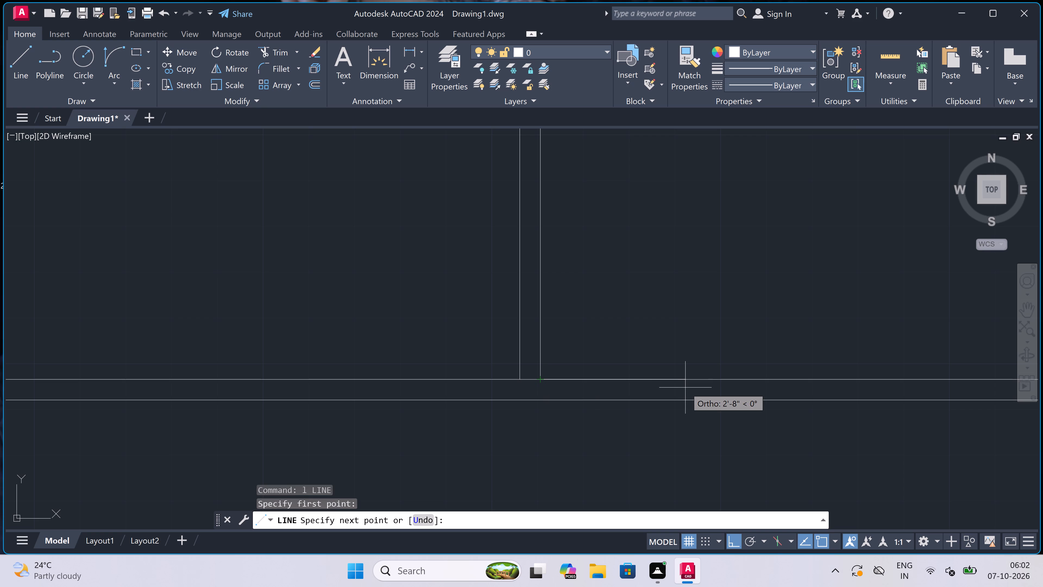
{"action": "type", "text": "4'"}
{"action": "key", "text": "space"}
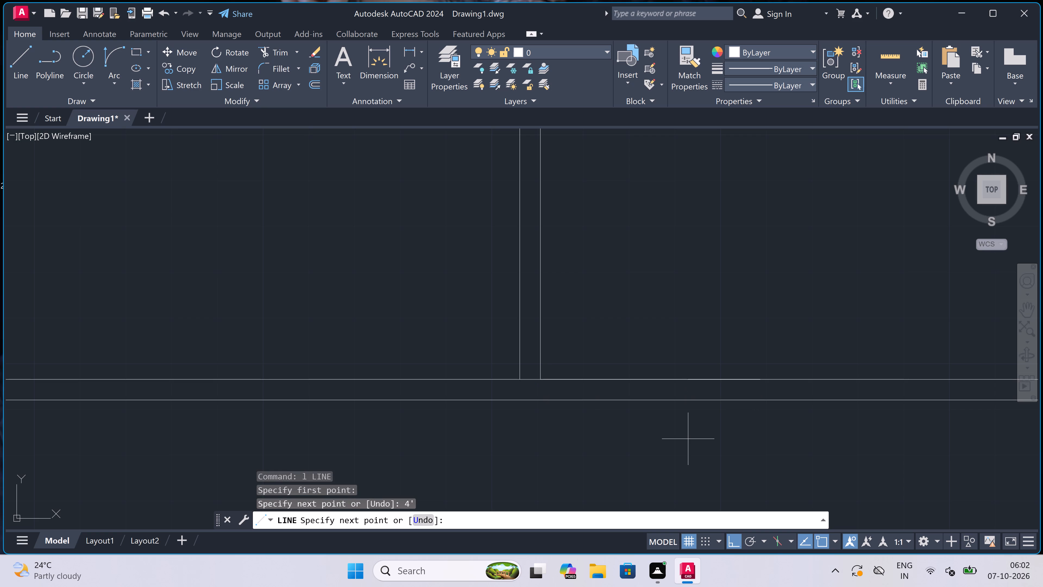
{"action": "scroll", "coordinate": [693, 361], "scroll_direction": "down", "scroll_amount": 4}
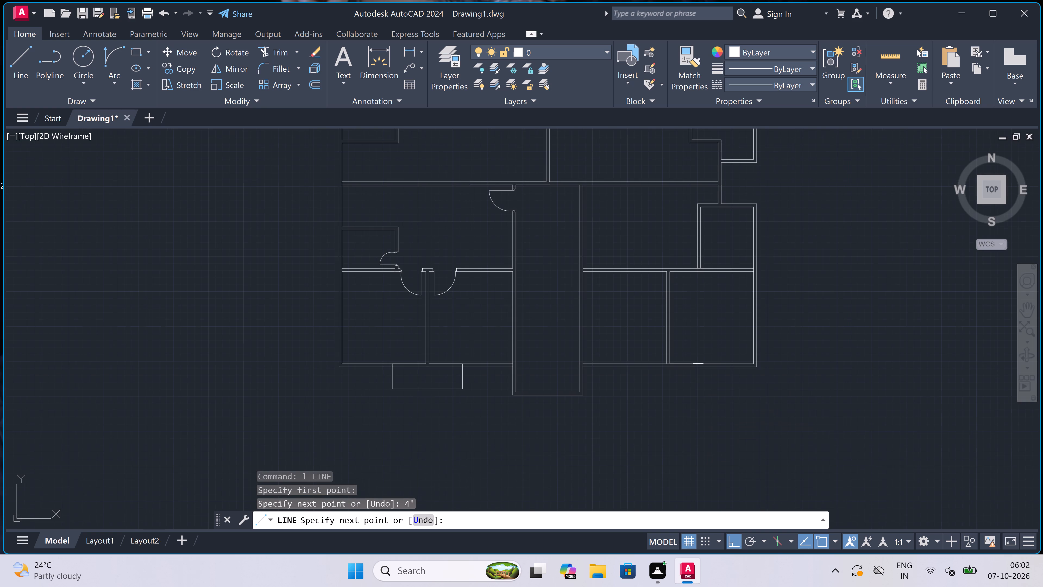
{"action": "scroll", "coordinate": [701, 394], "scroll_direction": "up", "scroll_amount": 4}
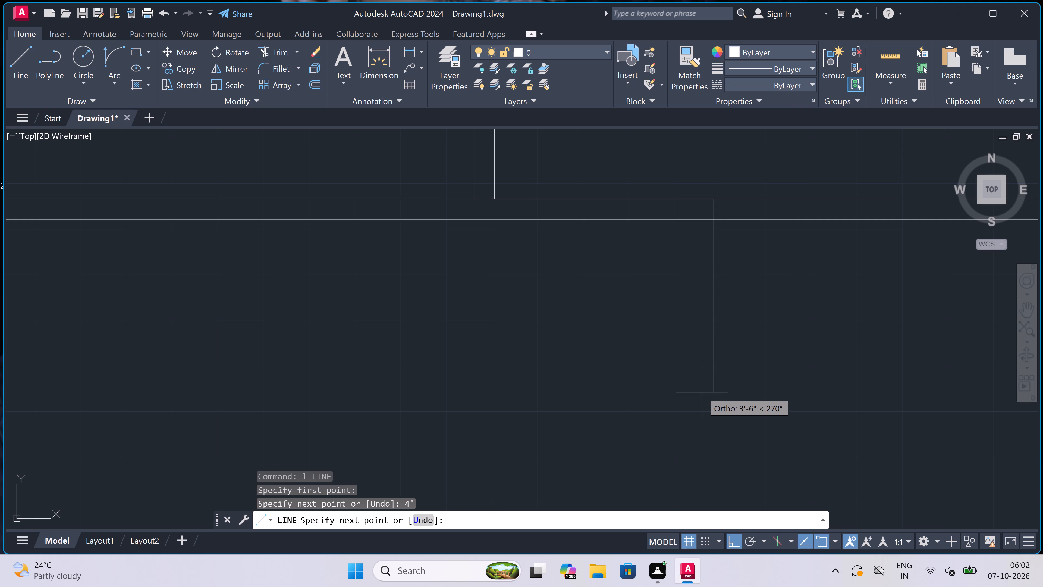
{"action": "type", "text": "3'"}
{"action": "key", "text": "space"}
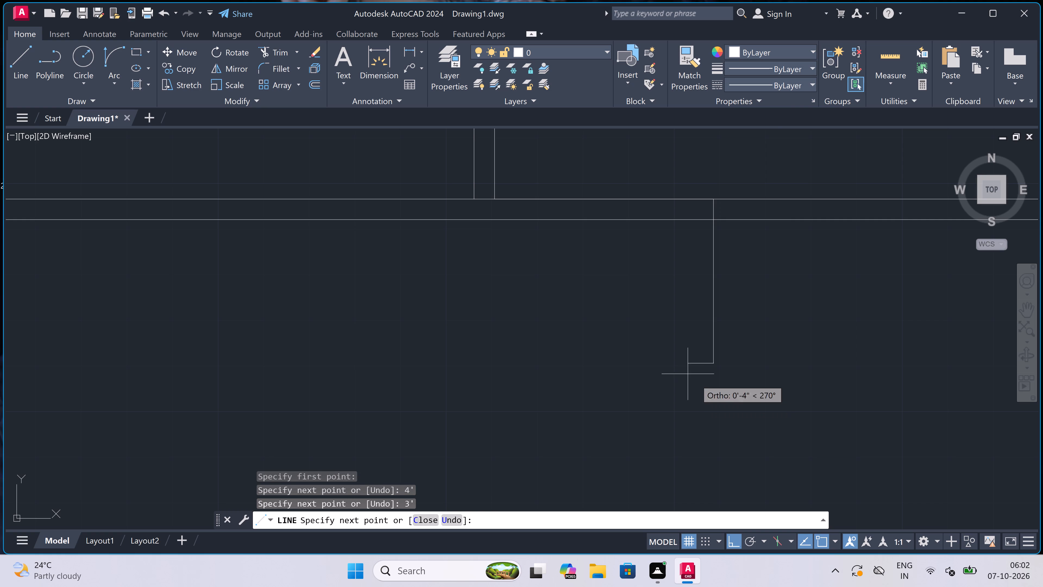
{"action": "scroll", "coordinate": [687, 374], "scroll_direction": "down", "scroll_amount": 3}
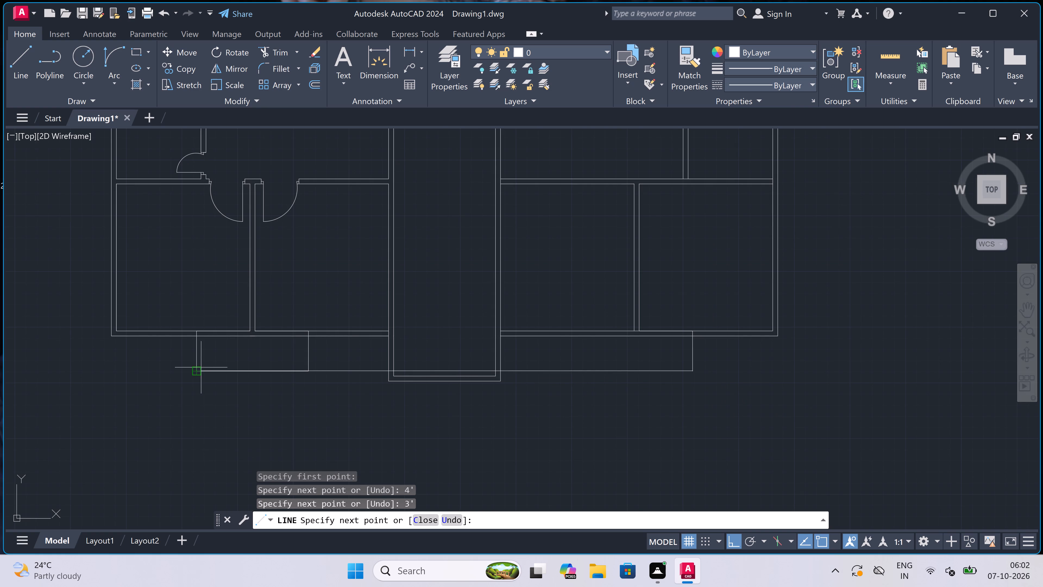
{"action": "scroll", "coordinate": [646, 384], "scroll_direction": "up", "scroll_amount": 2}
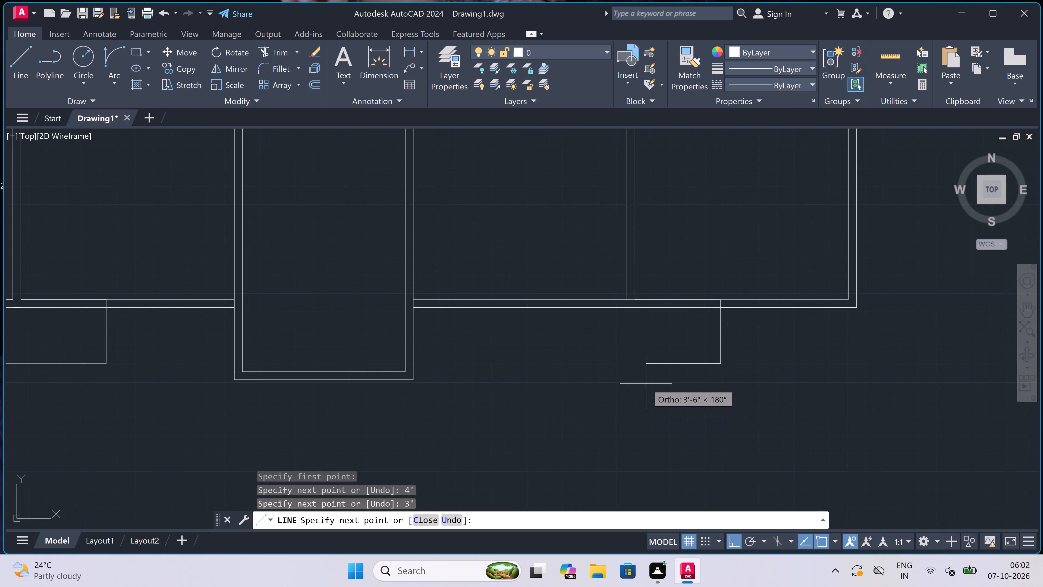
{"action": "key", "text": "Escape"}
From the same partition's west face, draw lines 4' west, 3' south, and back east to the other 3' line's end.
{"action": "key", "text": "space"}
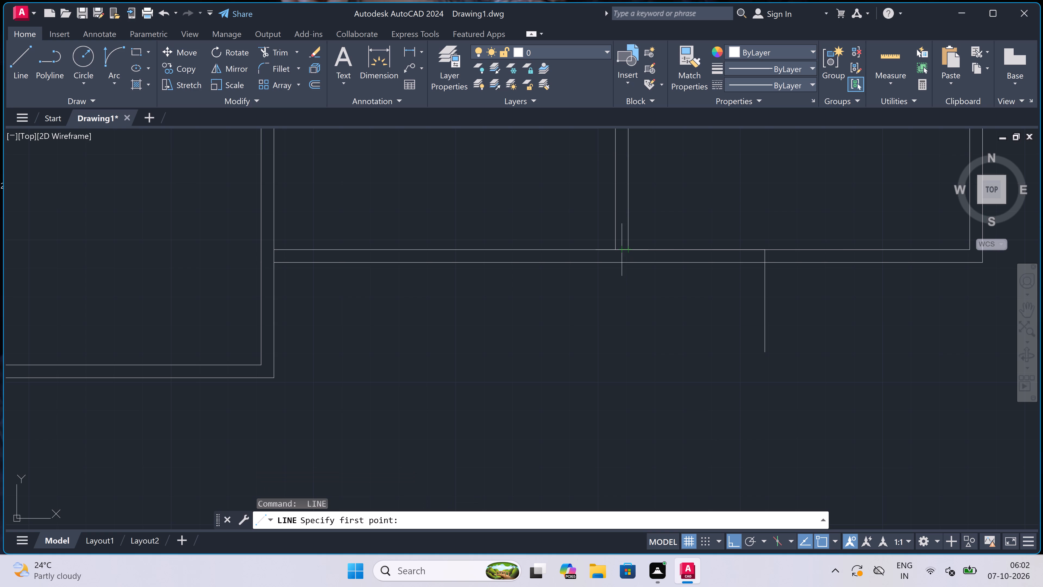
{"action": "left_click", "coordinate": [615, 251]}
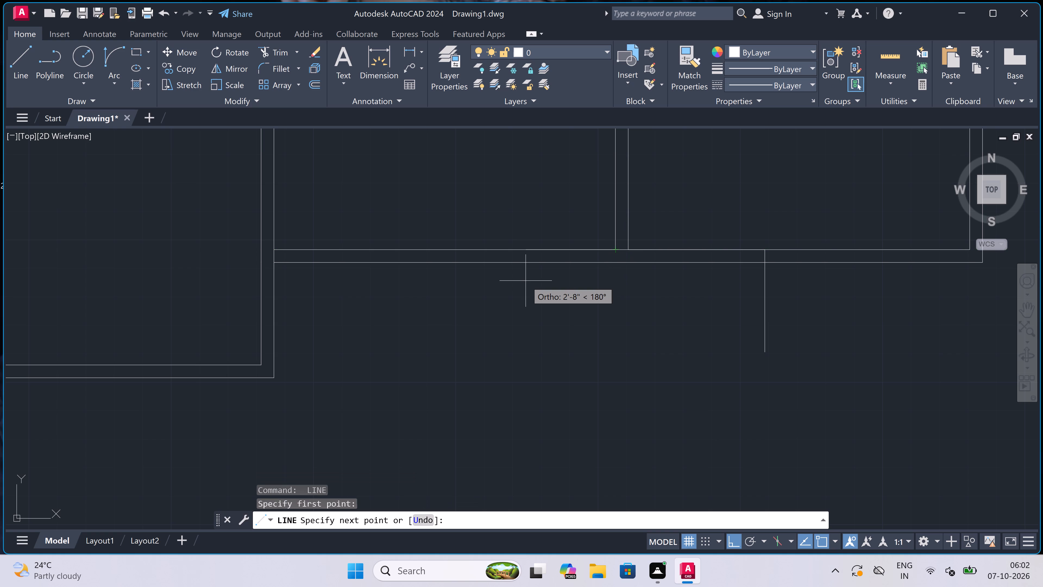
{"action": "type", "text": "4'"}
{"action": "key", "text": "space"}
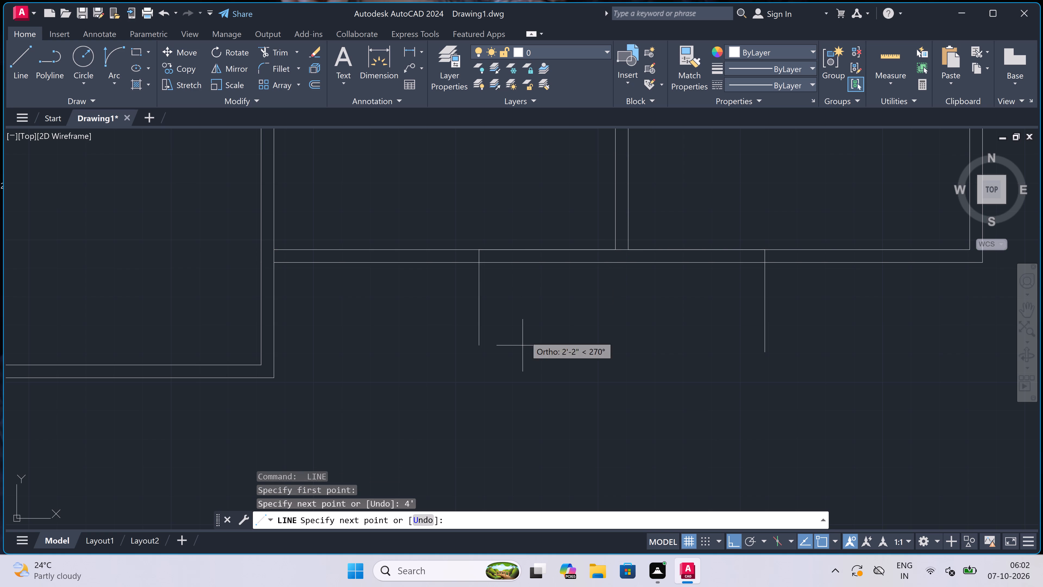
{"action": "type", "text": "3'"}
{"action": "key", "text": "space"}
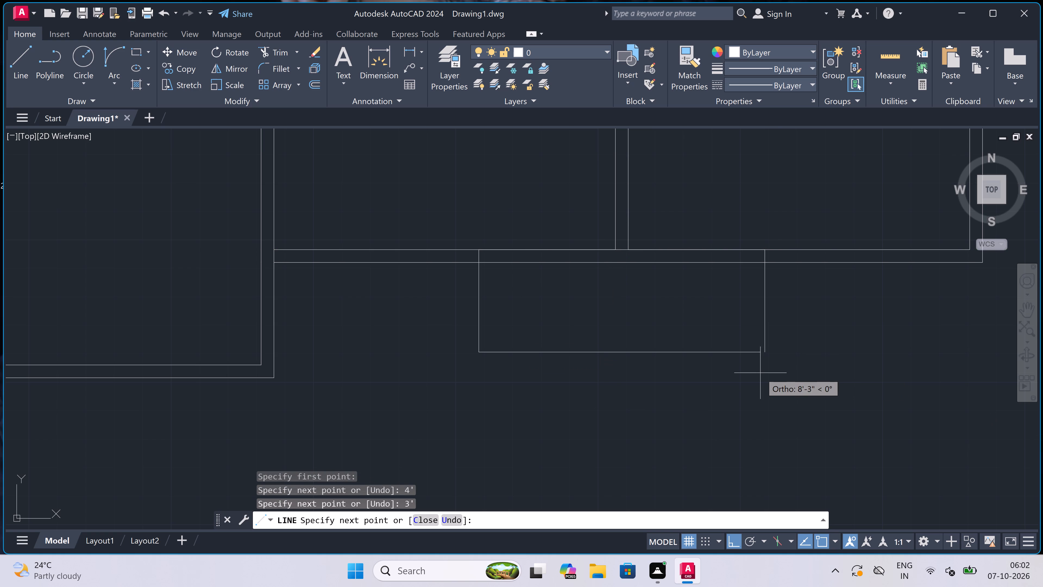
{"action": "left_click", "coordinate": [764, 349]}
{"action": "key", "text": "Escape"}
From the northwest partition's east face, draw a line 4' east along the north wall's inner face and 3' north.
{"action": "scroll", "coordinate": [477, 273], "scroll_direction": "down", "scroll_amount": 1}
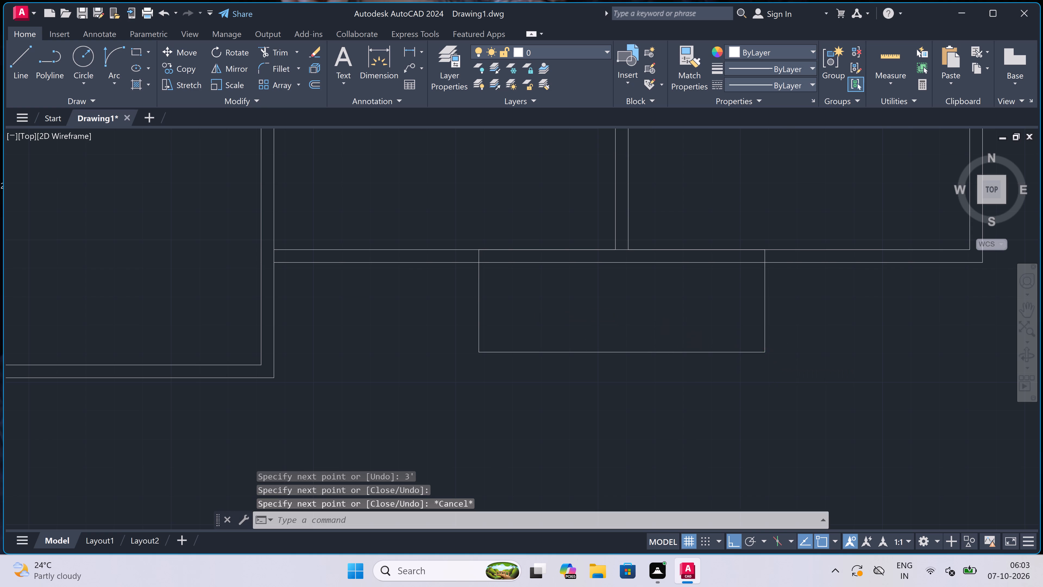
{"action": "scroll", "coordinate": [477, 273], "scroll_direction": "down", "scroll_amount": 4}
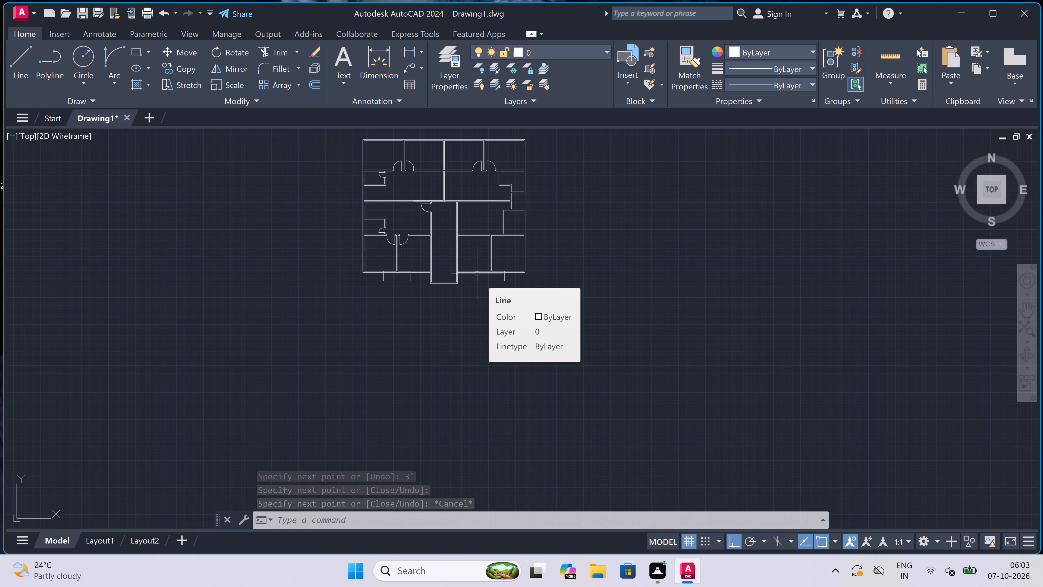
{"action": "scroll", "coordinate": [476, 277], "scroll_direction": "down", "scroll_amount": 2}
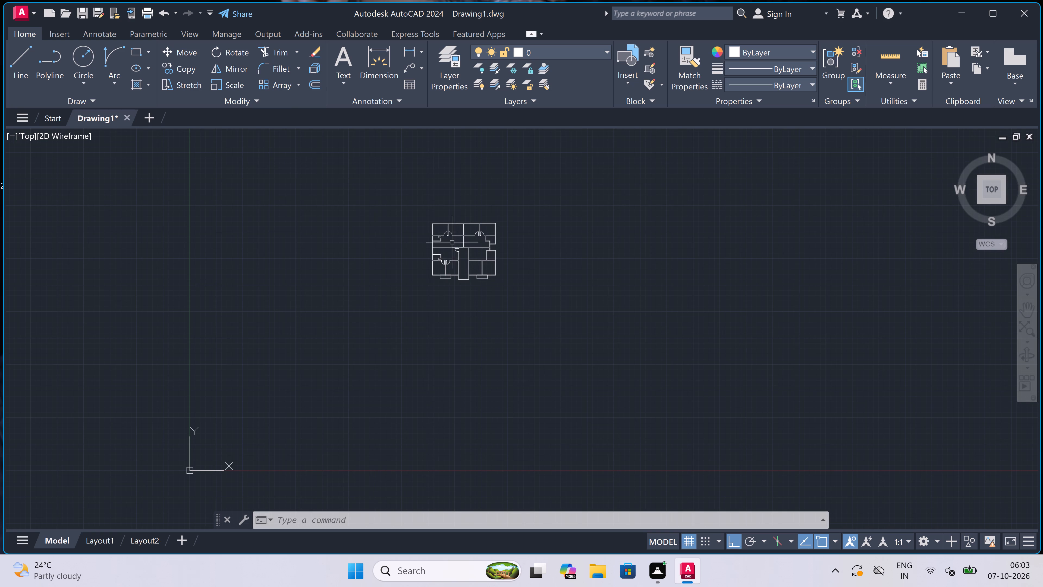
{"action": "scroll", "coordinate": [442, 219], "scroll_direction": "up", "scroll_amount": 3}
{"action": "scroll", "coordinate": [467, 235], "scroll_direction": "up", "scroll_amount": 3}
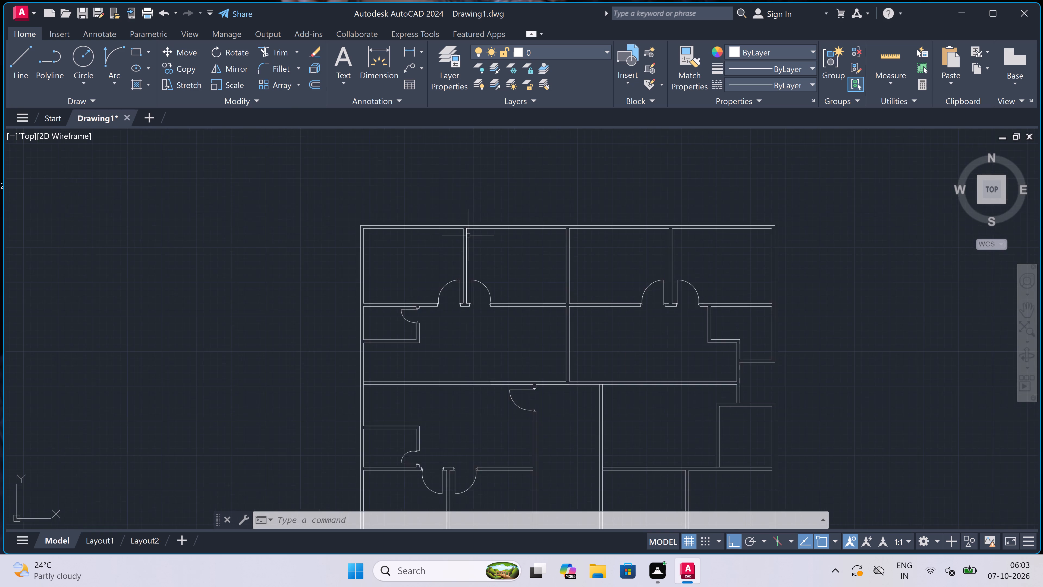
{"action": "scroll", "coordinate": [468, 235], "scroll_direction": "down", "scroll_amount": 3}
{"action": "scroll", "coordinate": [469, 210], "scroll_direction": "up", "scroll_amount": 4}
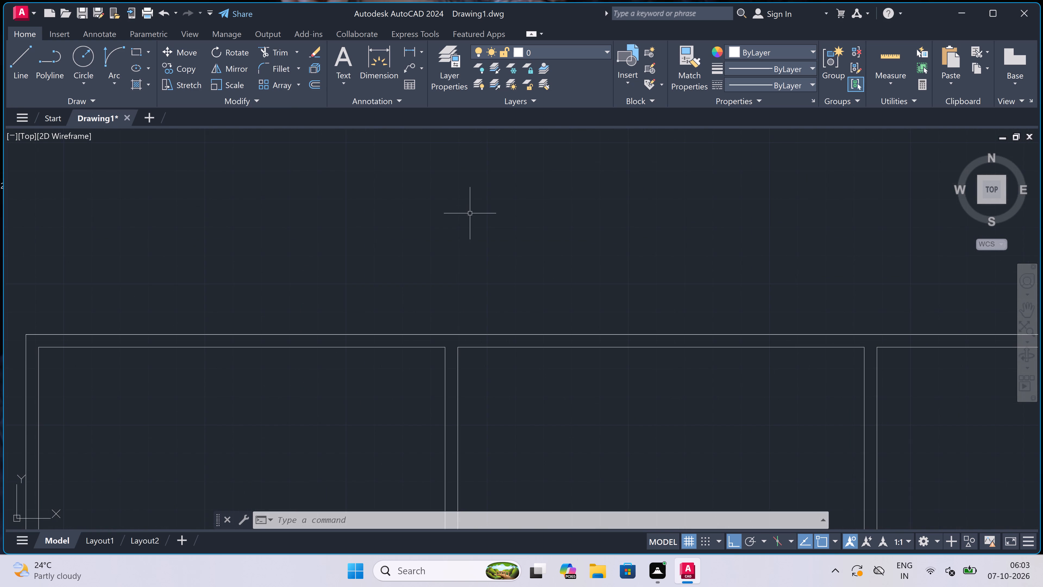
{"action": "key", "text": "space"}
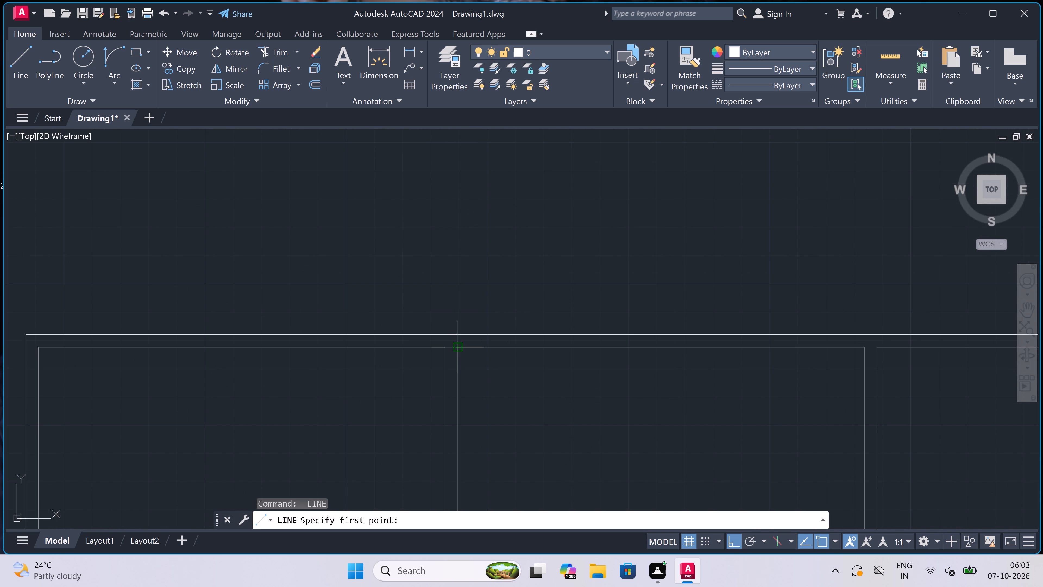
{"action": "left_click", "coordinate": [460, 344]}
{"action": "type", "text": "4'"}
{"action": "key", "text": "space"}
{"action": "type", "text": "3'"}
{"action": "key", "text": "space"}
{"action": "key", "text": "Escape"}
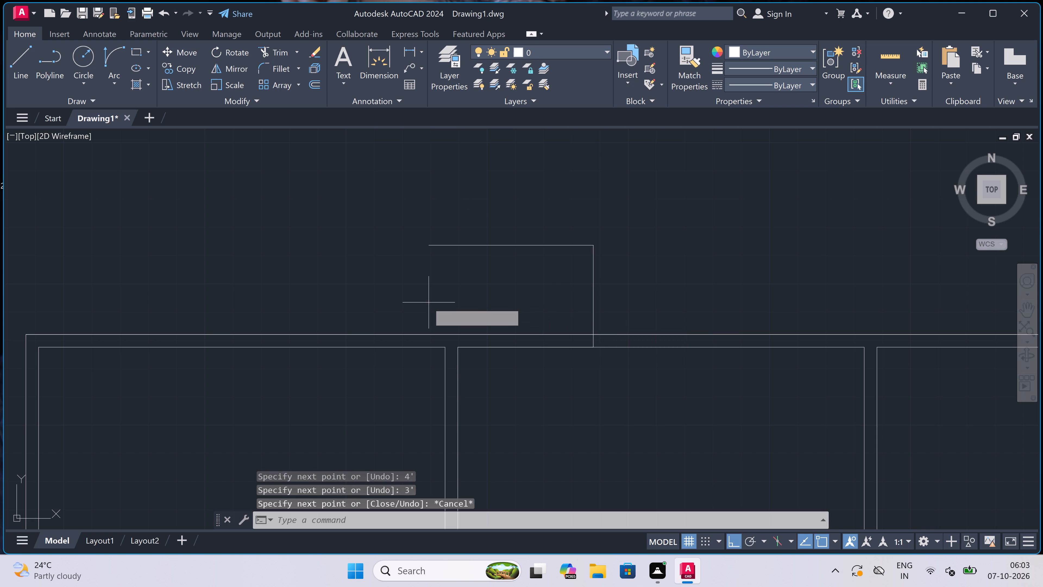
From the northwest partition's west face, draw lines 4' west, 3' north, and back east to the other 3' line's end.
{"action": "key", "text": "space"}
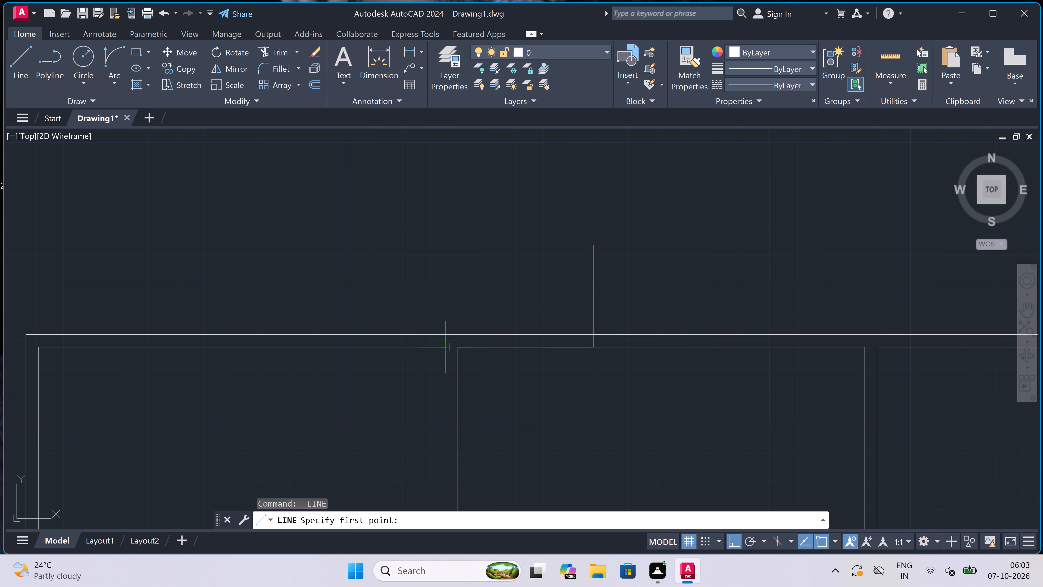
{"action": "left_click", "coordinate": [446, 347]}
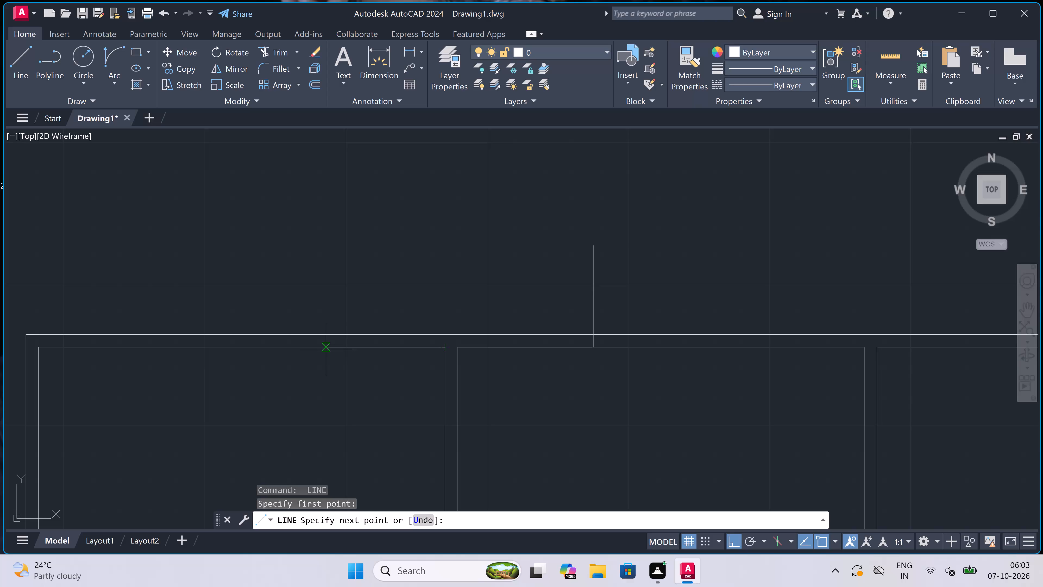
{"action": "type", "text": "4'"}
{"action": "key", "text": "space"}
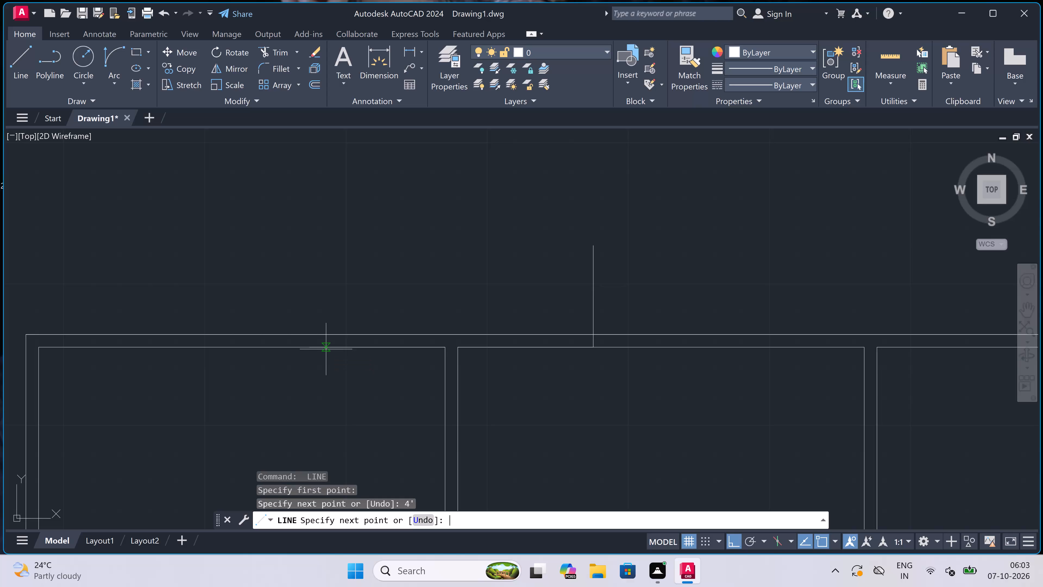
{"action": "type", "text": "3'"}
{"action": "key", "text": "space"}
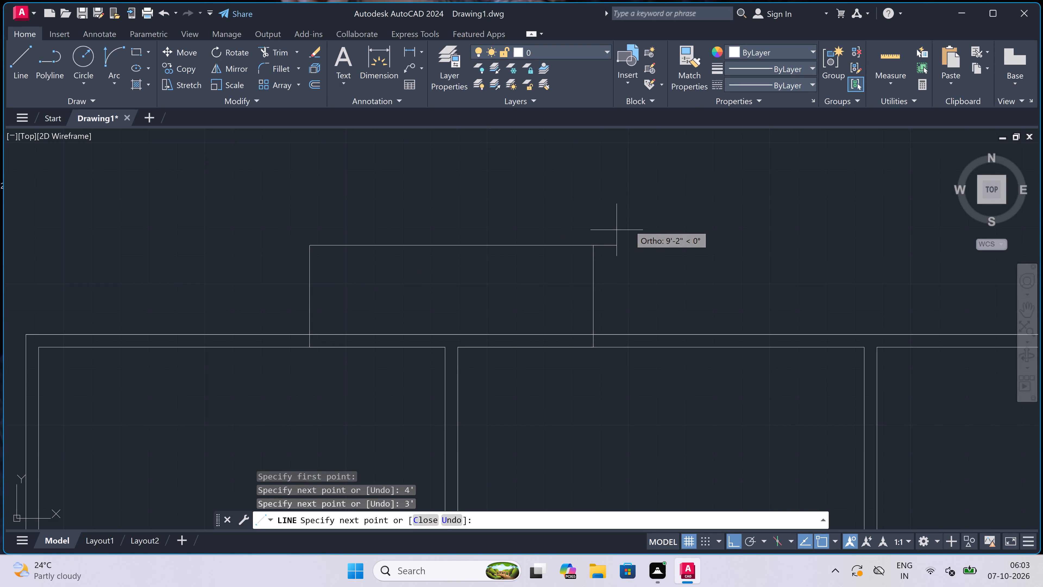
{"action": "left_click", "coordinate": [595, 245]}
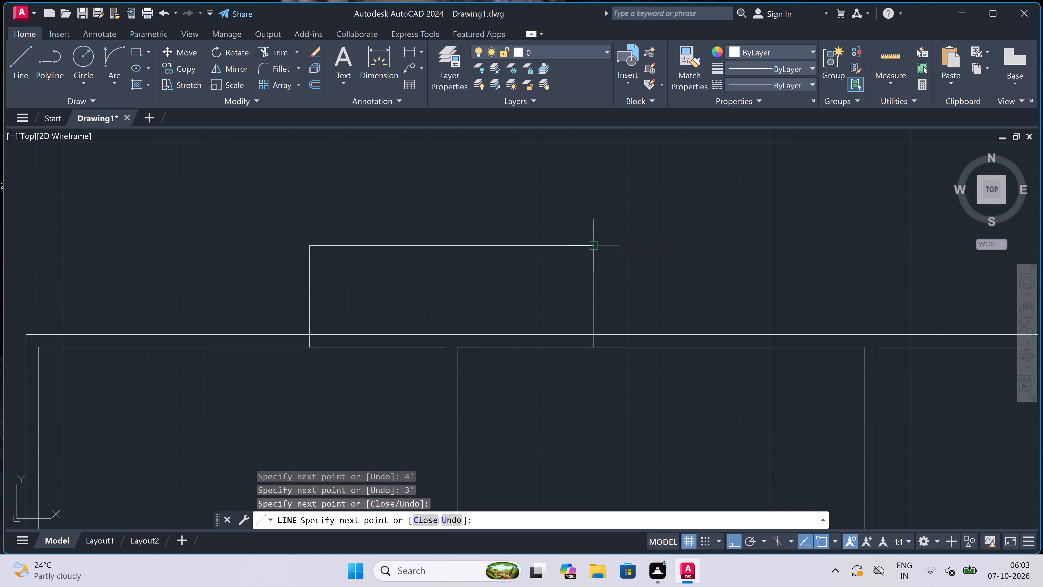
{"action": "key", "text": "Escape"}
From the northeast partition's east face, draw a line 4' east along the north wall's inner face and 3' north.
{"action": "scroll", "coordinate": [367, 234], "scroll_direction": "down", "scroll_amount": 4}
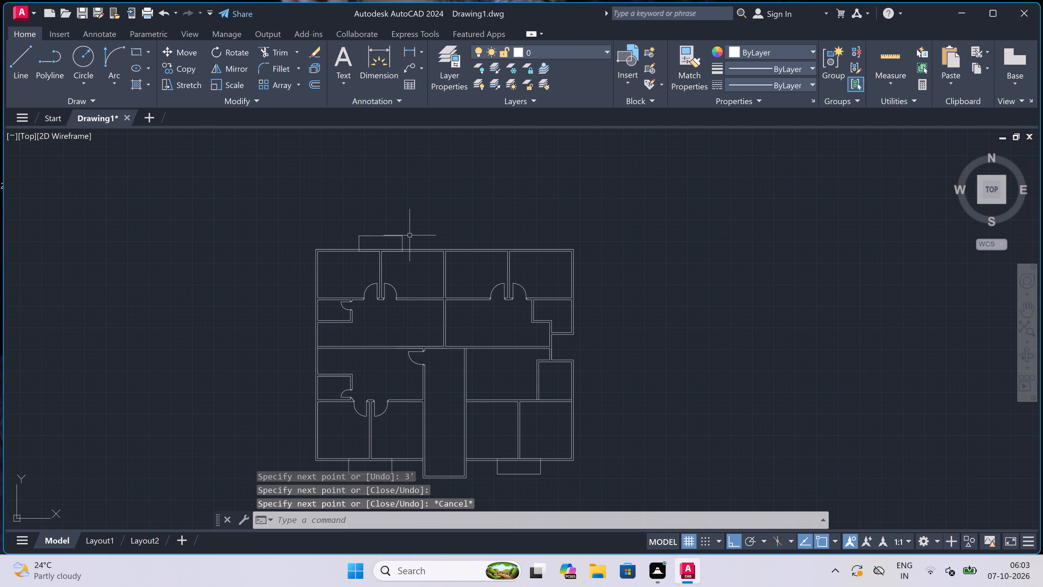
{"action": "scroll", "coordinate": [503, 217], "scroll_direction": "up", "scroll_amount": 2}
{"action": "scroll", "coordinate": [531, 254], "scroll_direction": "up", "scroll_amount": 1}
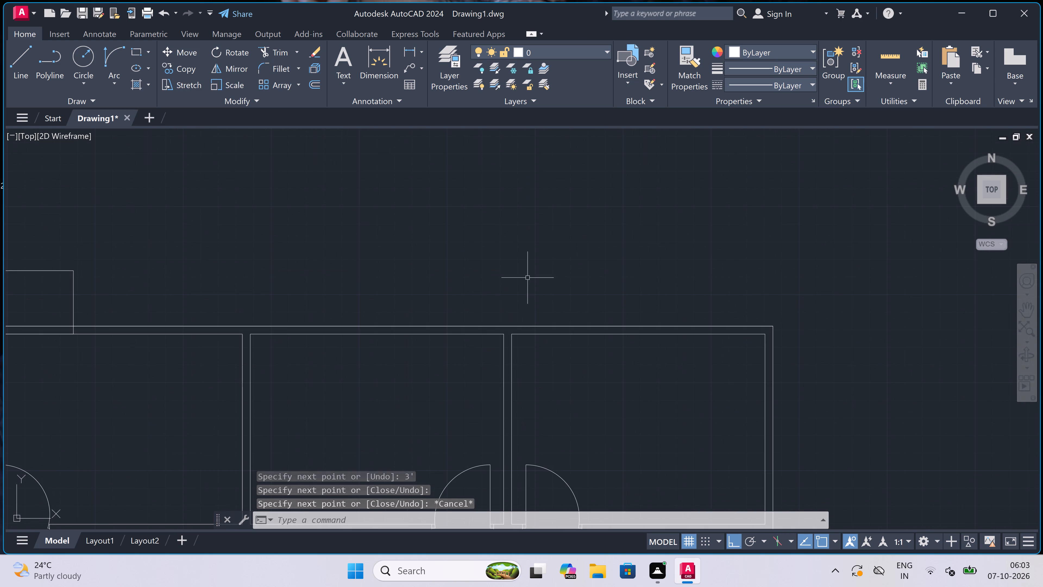
{"action": "key", "text": "space"}
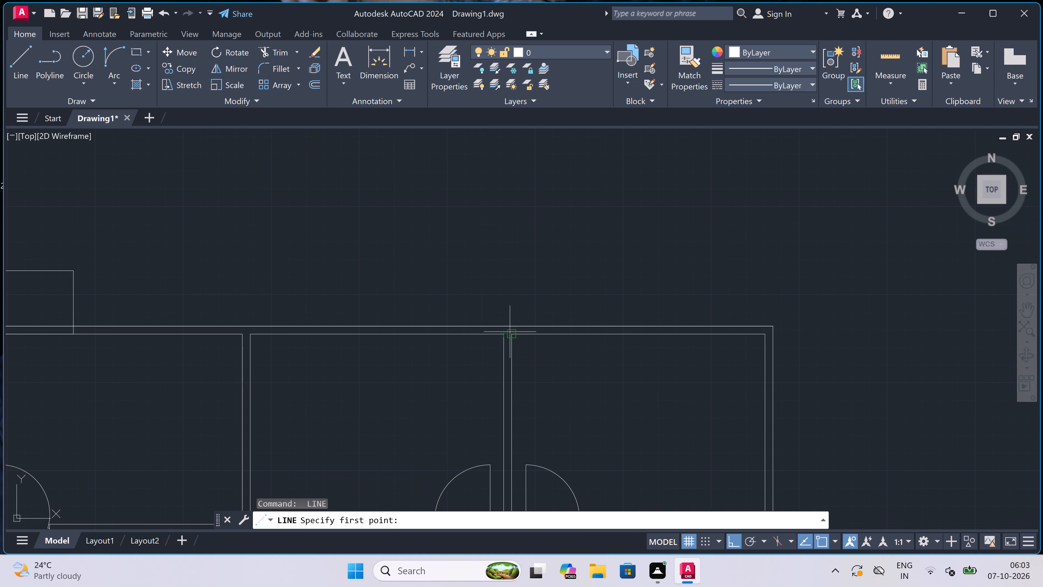
{"action": "left_click", "coordinate": [511, 331]}
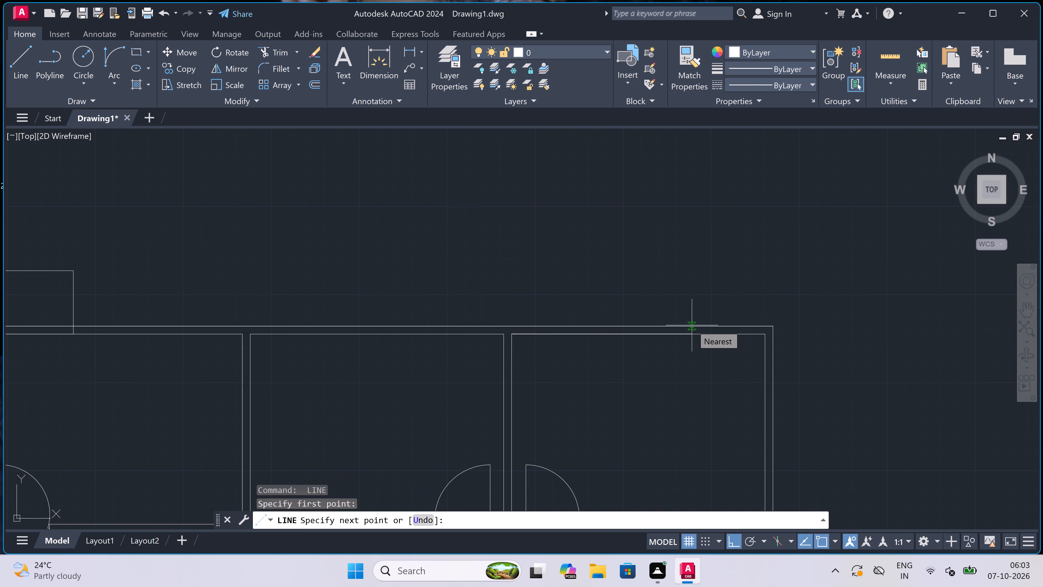
{"action": "type", "text": "4'"}
{"action": "key", "text": "space"}
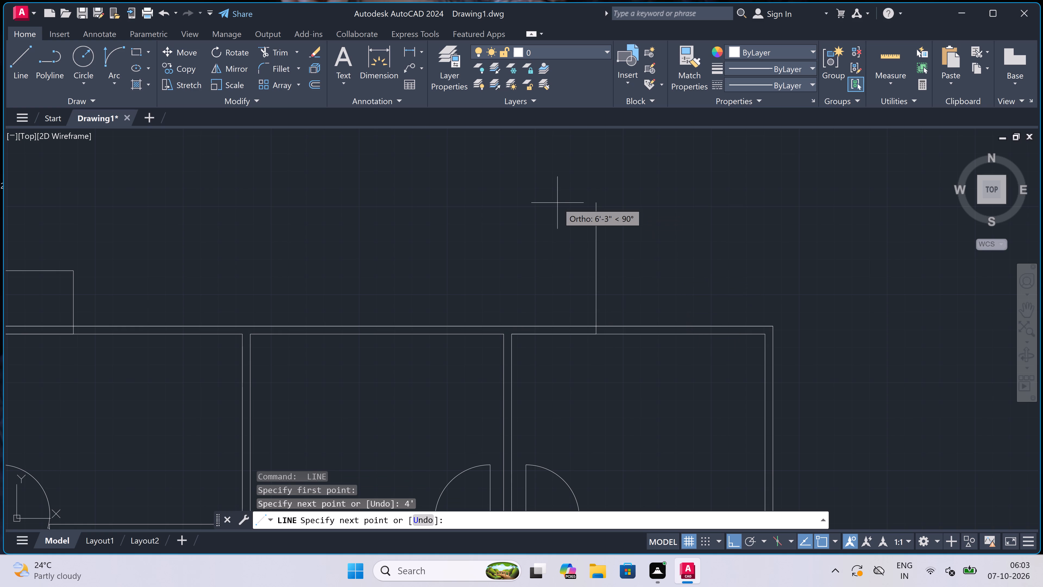
{"action": "key", "text": "3"}
{"action": "key", "text": "apostrophe"}
{"action": "key", "text": "space"}
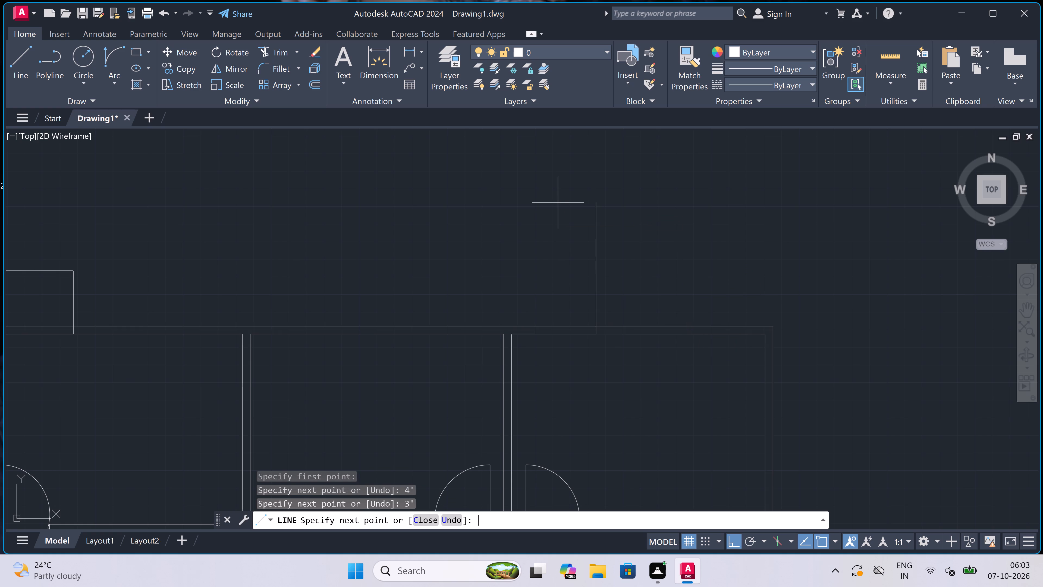
{"action": "key", "text": "Escape"}
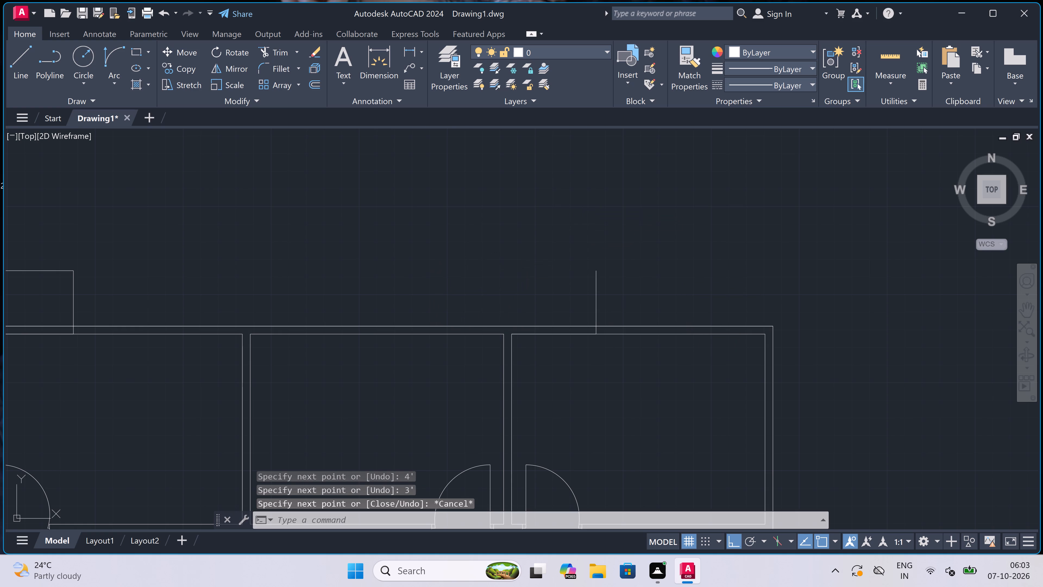
From the northeast partition's west face, draw lines 4' west, 3' north, and back east to the other 3' line's end.
{"action": "key", "text": "space"}
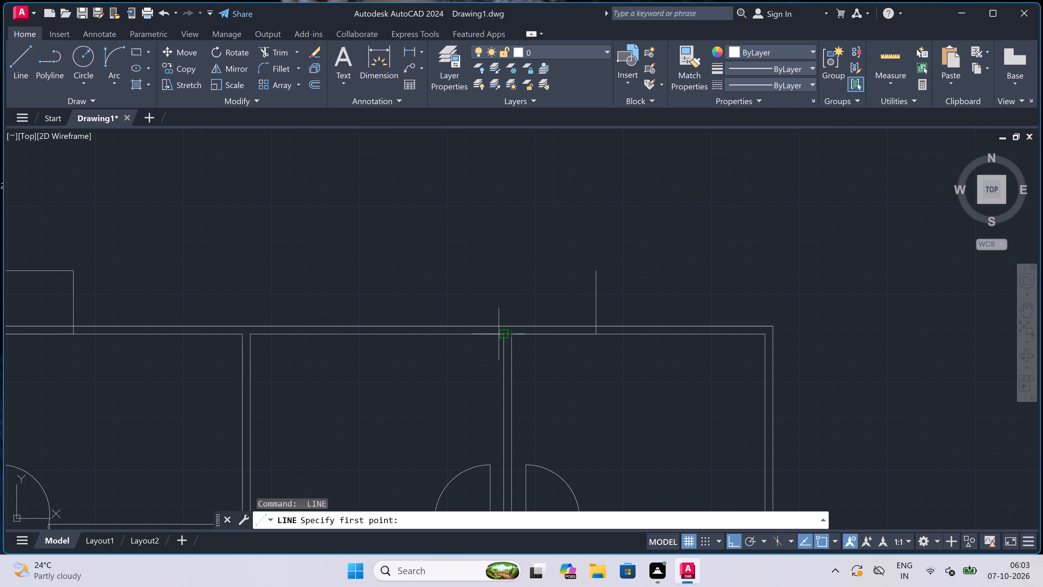
{"action": "scroll", "coordinate": [499, 334], "scroll_direction": "up", "scroll_amount": 2}
{"action": "left_click", "coordinate": [506, 335]}
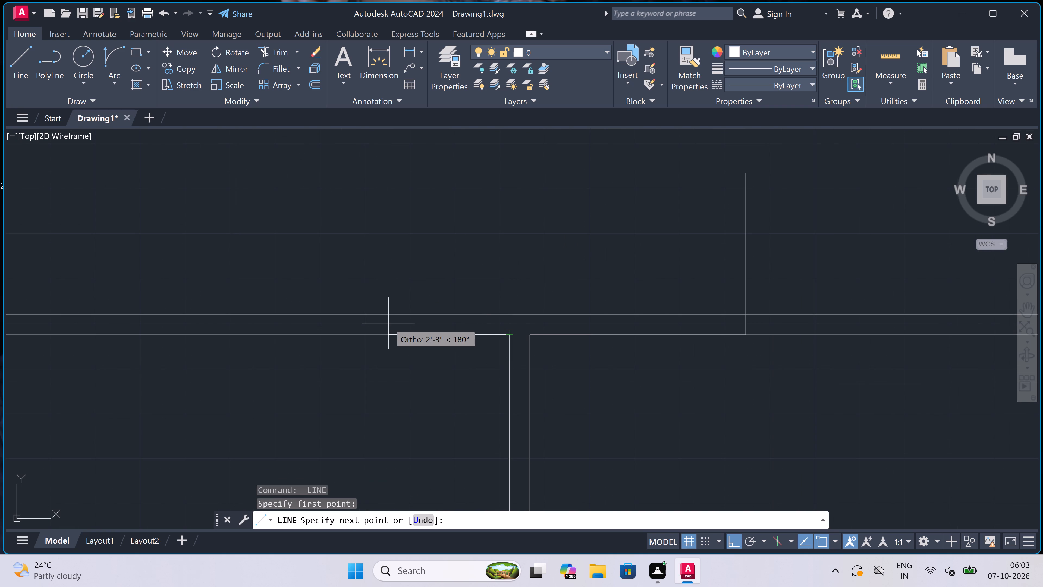
{"action": "type", "text": "4'"}
{"action": "key", "text": "space"}
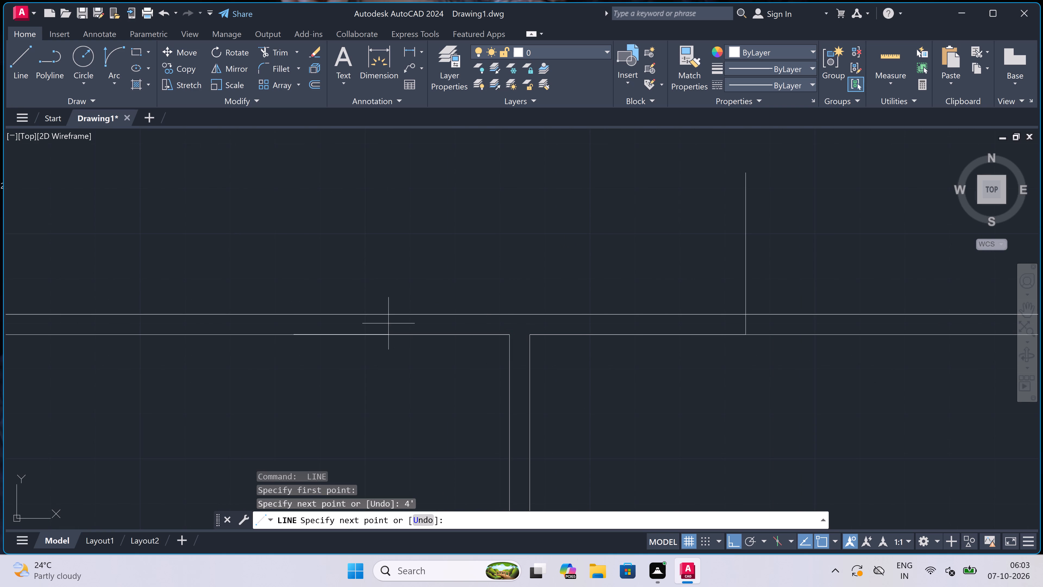
{"action": "scroll", "coordinate": [406, 261], "scroll_direction": "down", "scroll_amount": 1}
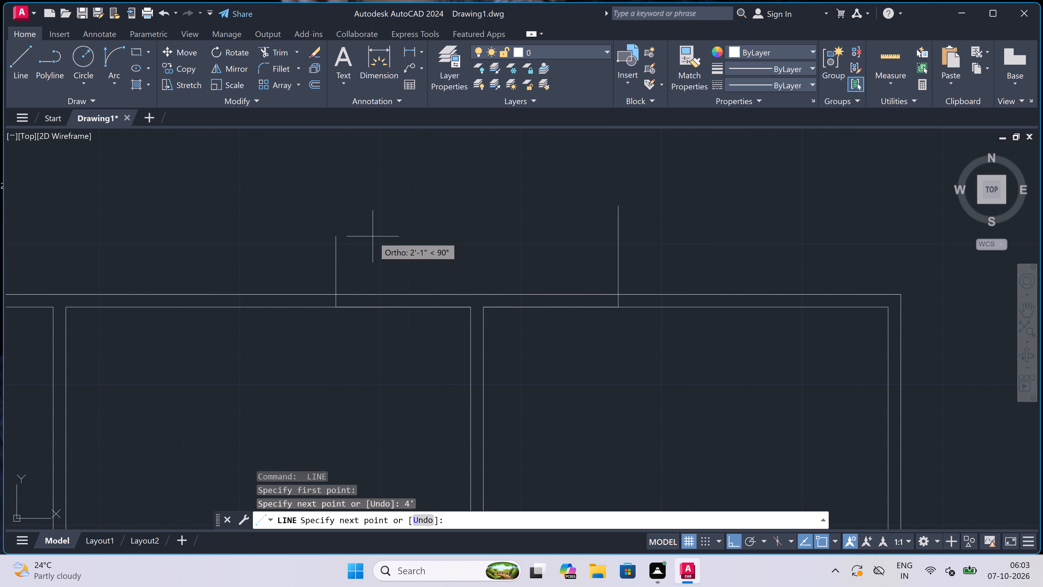
{"action": "type", "text": "3'"}
{"action": "key", "text": "space"}
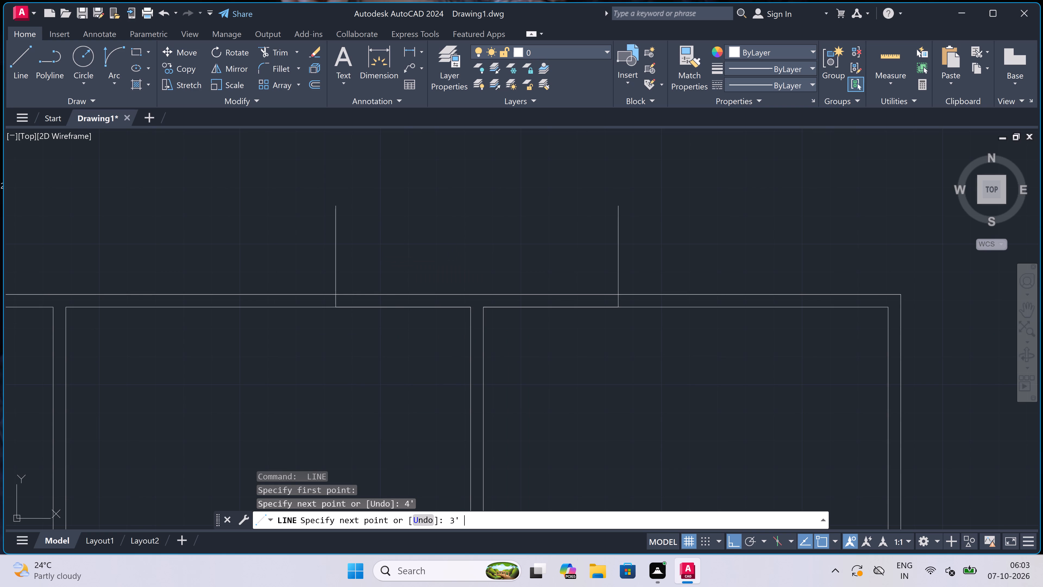
{"action": "left_click", "coordinate": [622, 206]}
{"action": "key", "text": "Escape"}
Draw a door jamb line across the north wall's thickness, just east of the northeast partition.
{"action": "scroll", "coordinate": [613, 170], "scroll_direction": "down", "scroll_amount": 2}
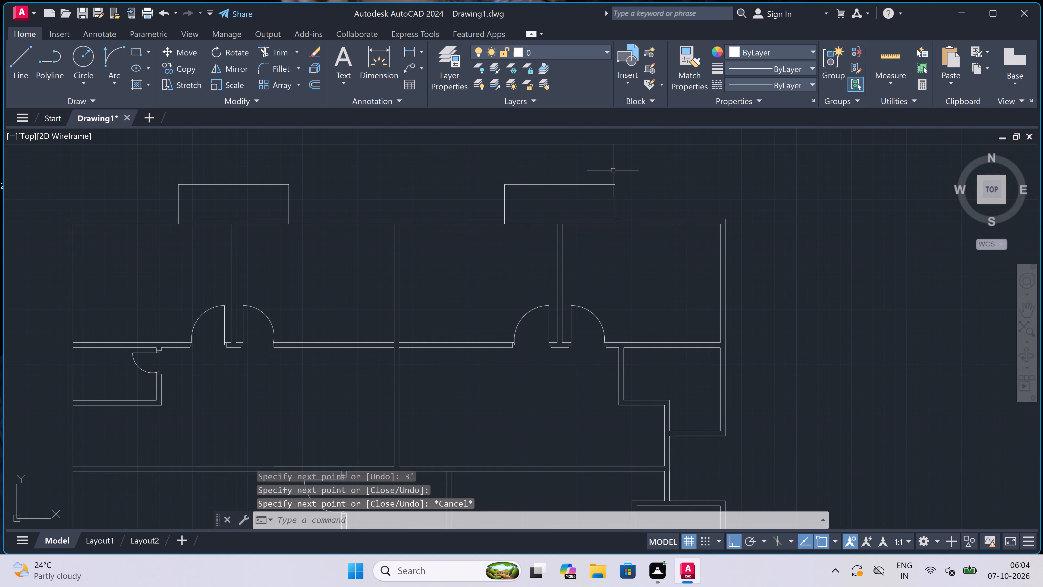
{"action": "scroll", "coordinate": [518, 219], "scroll_direction": "up", "scroll_amount": 3}
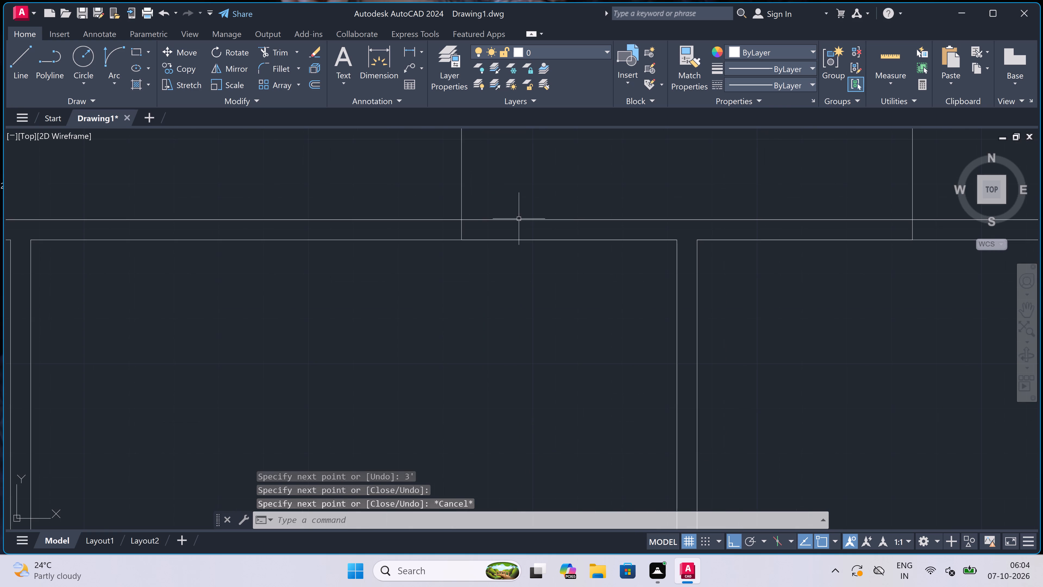
{"action": "scroll", "coordinate": [653, 216], "scroll_direction": "down", "scroll_amount": 2}
{"action": "scroll", "coordinate": [702, 202], "scroll_direction": "up", "scroll_amount": 1}
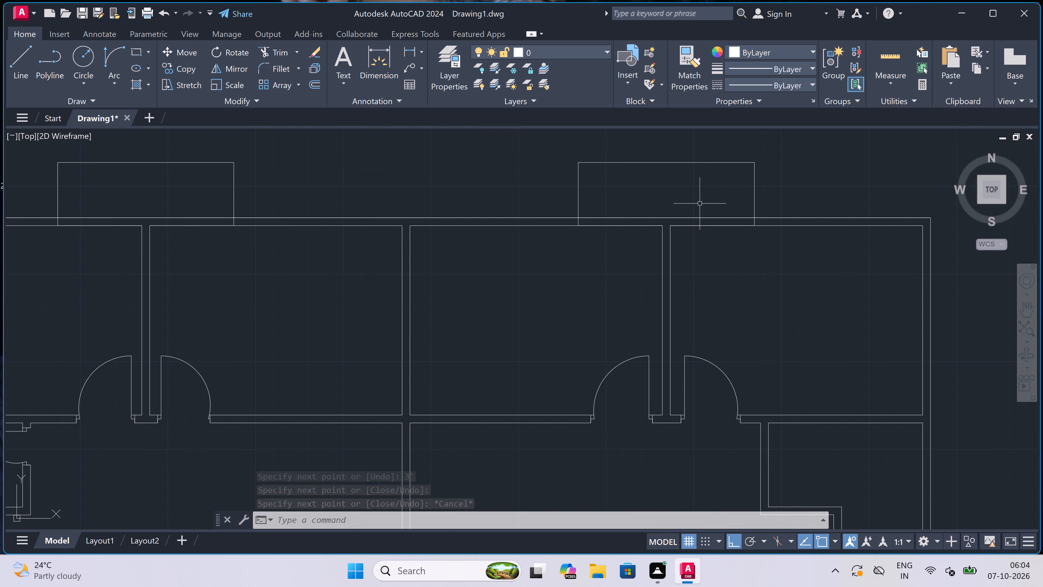
{"action": "key", "text": "l"}
{"action": "key", "text": "space"}
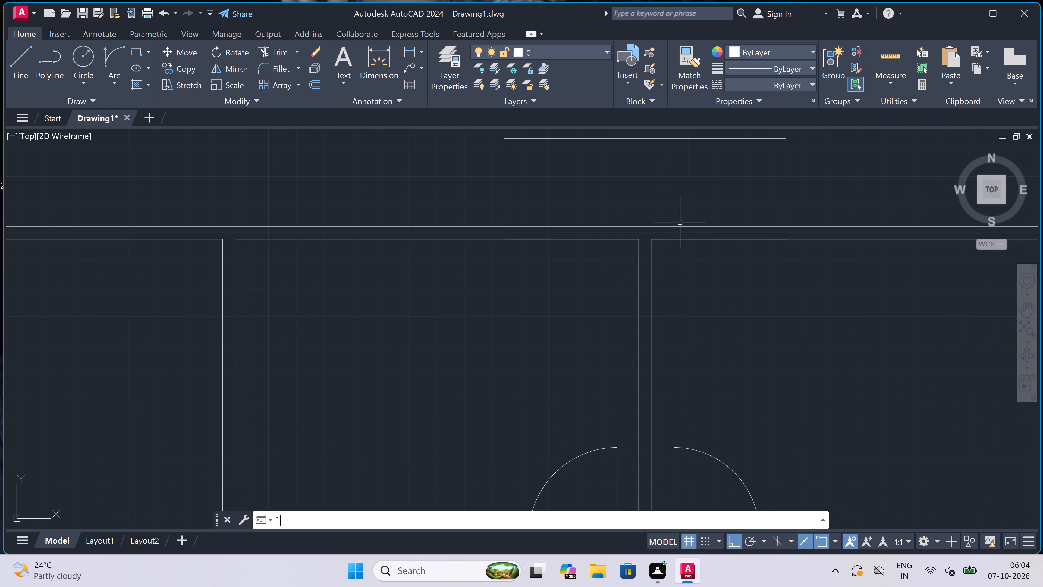
{"action": "scroll", "coordinate": [665, 227], "scroll_direction": "up", "scroll_amount": 1}
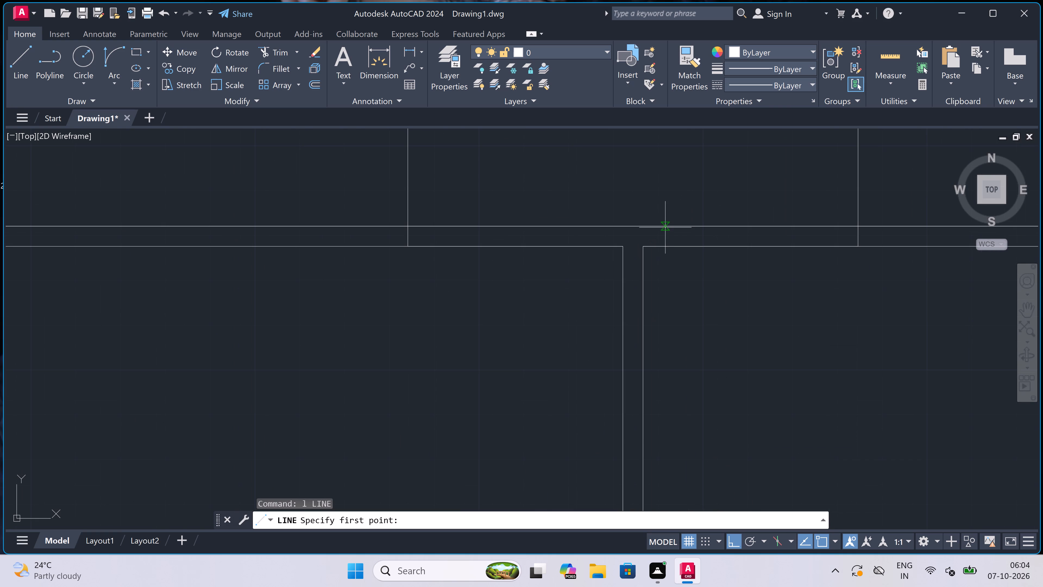
{"action": "left_click", "coordinate": [670, 223]}
{"action": "left_click", "coordinate": [671, 248]}
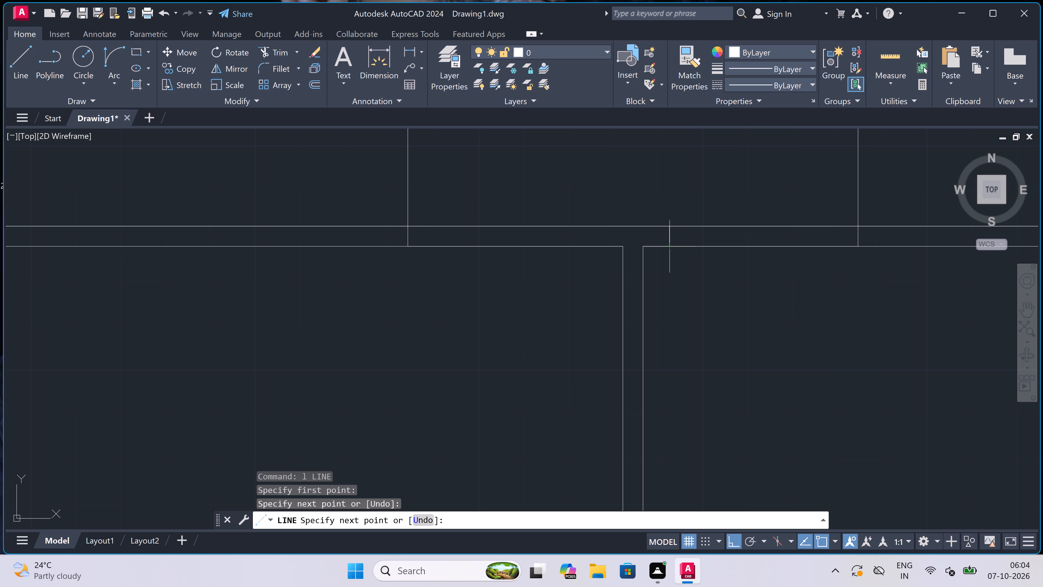
From the new jamb's midpoint, draw a line 2" east and a door leaf line 2' north.
{"action": "scroll", "coordinate": [674, 237], "scroll_direction": "up", "scroll_amount": 2}
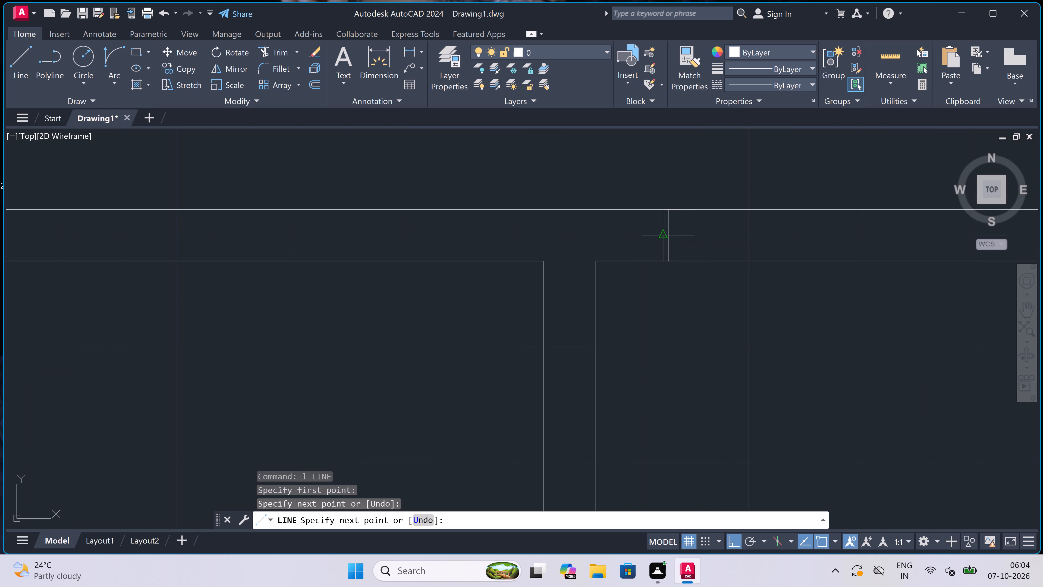
{"action": "double_click", "coordinate": [667, 235]}
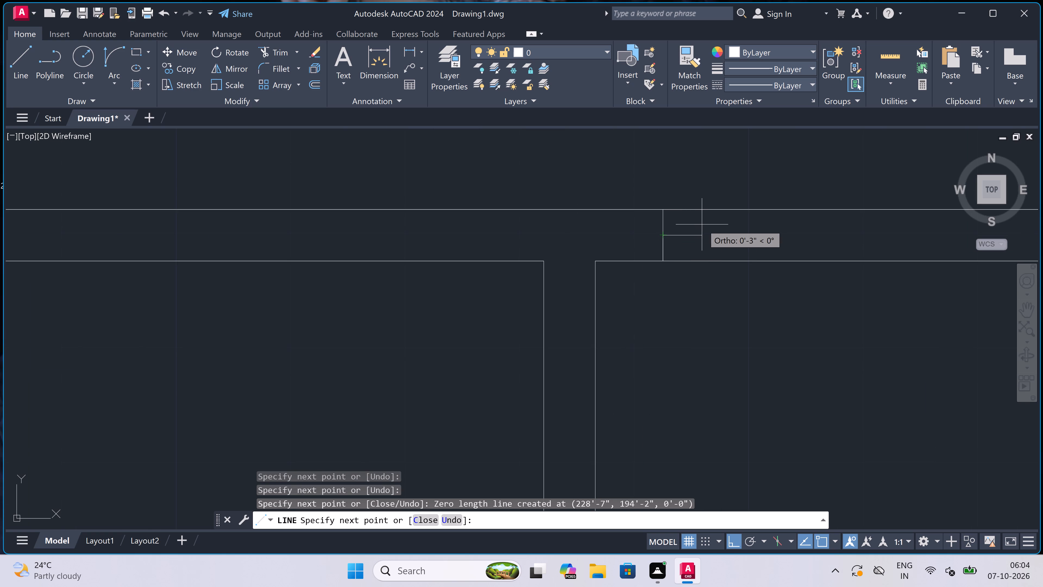
{"action": "type", "text": "2\""}
{"action": "key", "text": "space"}
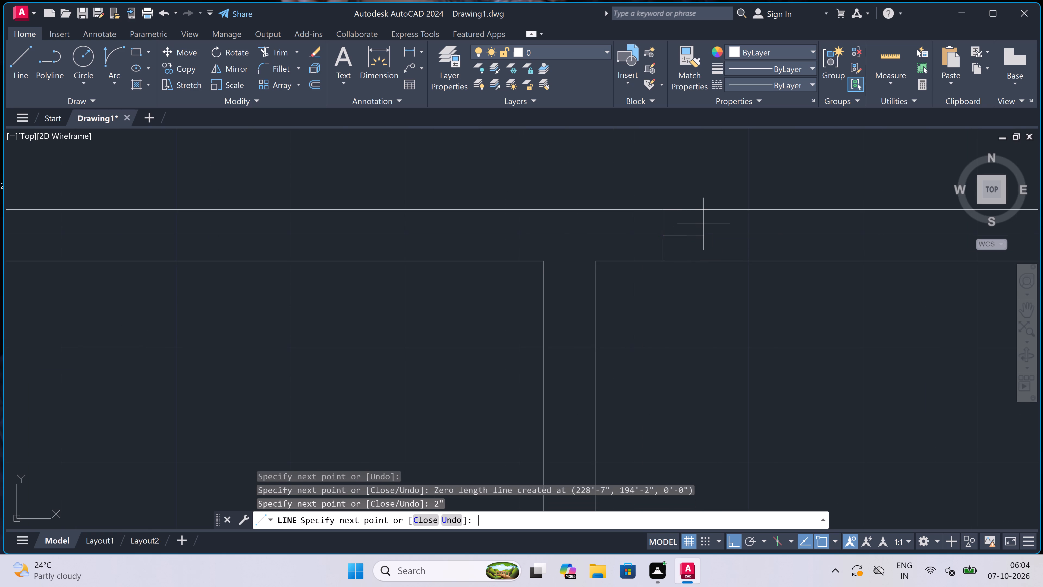
{"action": "scroll", "coordinate": [523, 246], "scroll_direction": "down", "scroll_amount": 3}
{"action": "scroll", "coordinate": [589, 221], "scroll_direction": "up", "scroll_amount": 2}
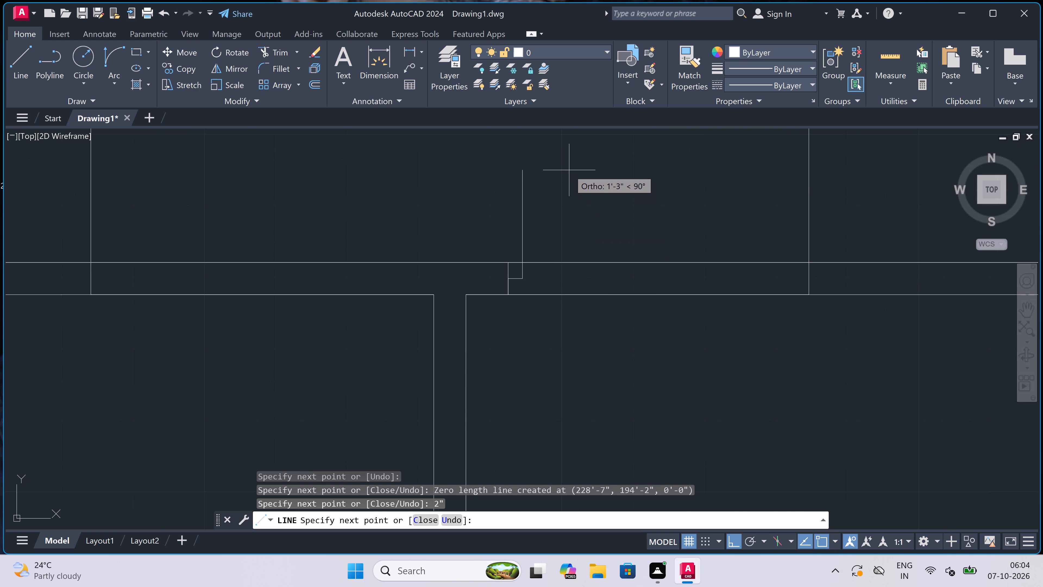
{"action": "type", "text": "2'"}
{"action": "key", "text": "space"}
{"action": "key", "text": "Escape"}
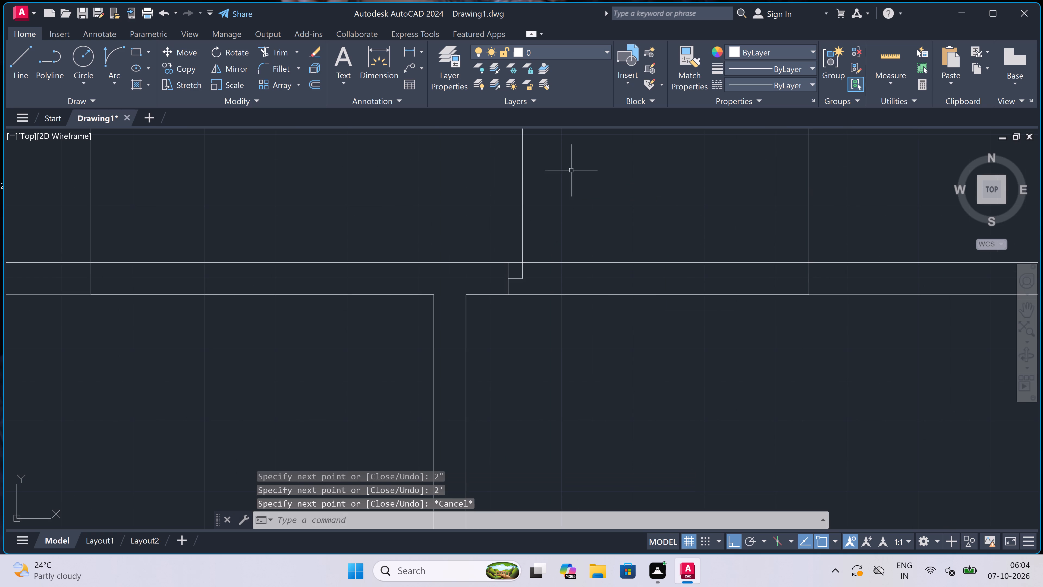
Draw the opposite jamb line across the north wall east of the door leaf, with a 2" line west from its midpoint.
{"action": "scroll", "coordinate": [570, 178], "scroll_direction": "down", "scroll_amount": 4}
{"action": "scroll", "coordinate": [571, 164], "scroll_direction": "up", "scroll_amount": 3}
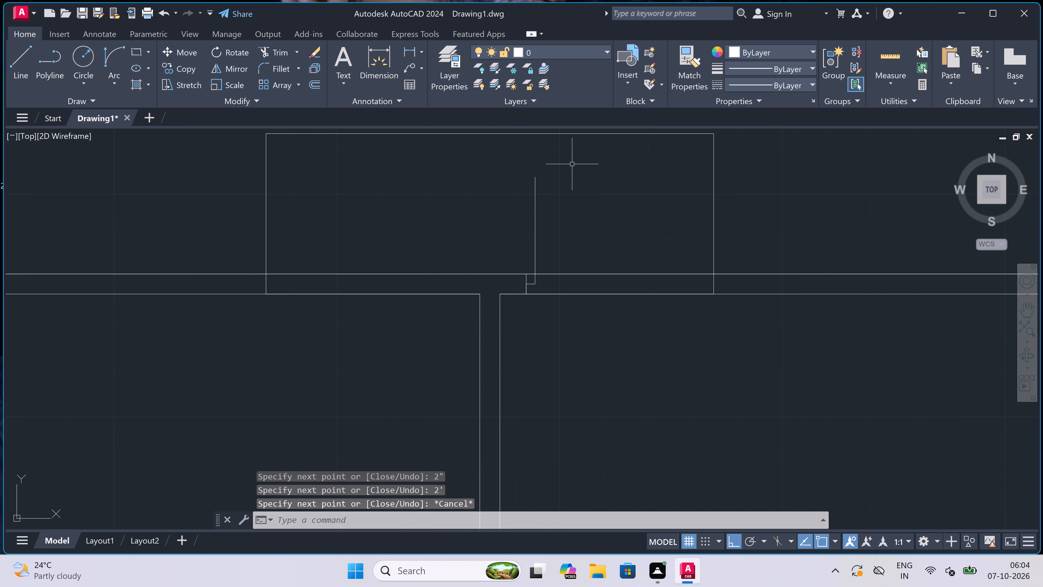
{"action": "scroll", "coordinate": [572, 164], "scroll_direction": "up", "scroll_amount": 1}
{"action": "key", "text": "space"}
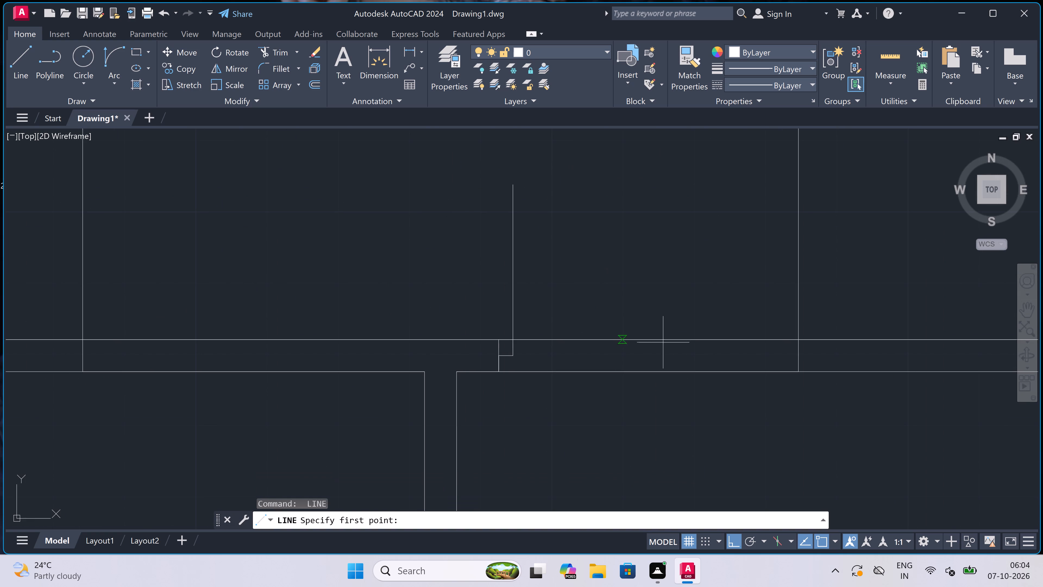
{"action": "double_click", "coordinate": [684, 340]}
{"action": "left_click", "coordinate": [677, 368]}
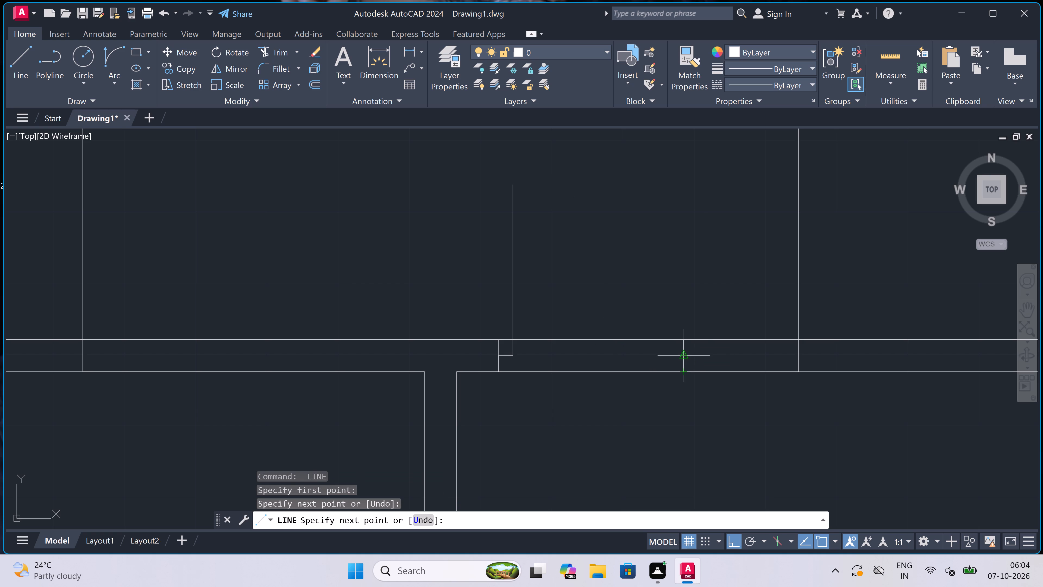
{"action": "left_click", "coordinate": [680, 357]}
{"action": "key", "text": "2"}
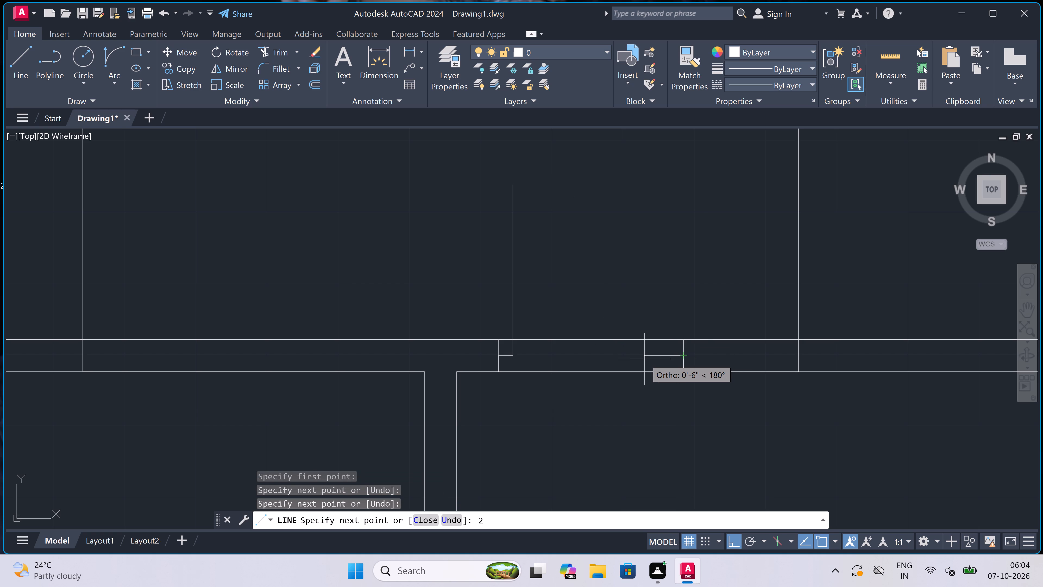
{"action": "type", "text": "\""}
{"action": "key", "text": "space"}
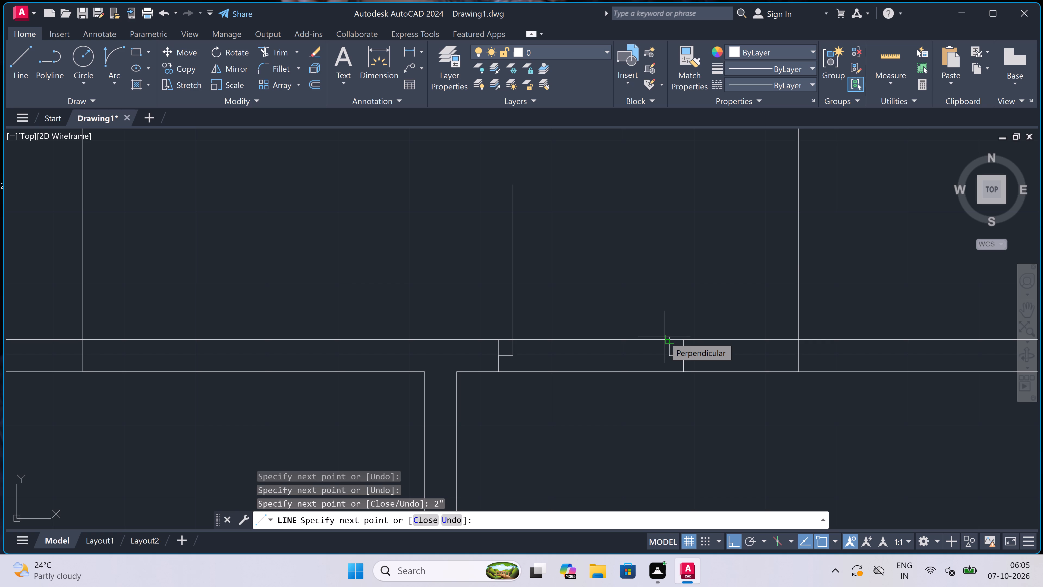
{"action": "key", "text": "Escape"}
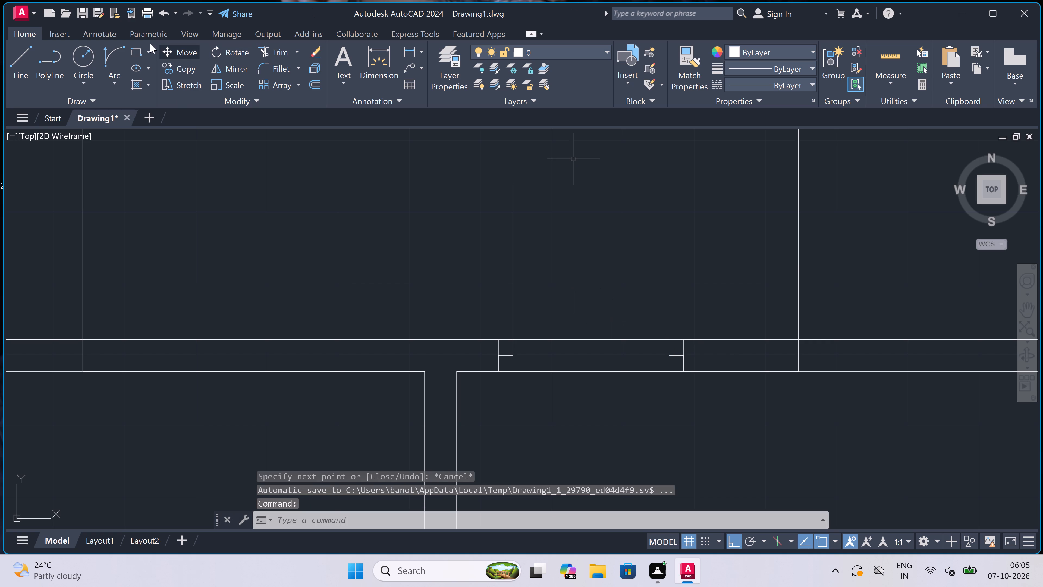
Draw the door swing arc from the 2' leaf's north end to the east jamb's 2" line end, starting tangent eastward.
{"action": "double_click", "coordinate": [109, 52]}
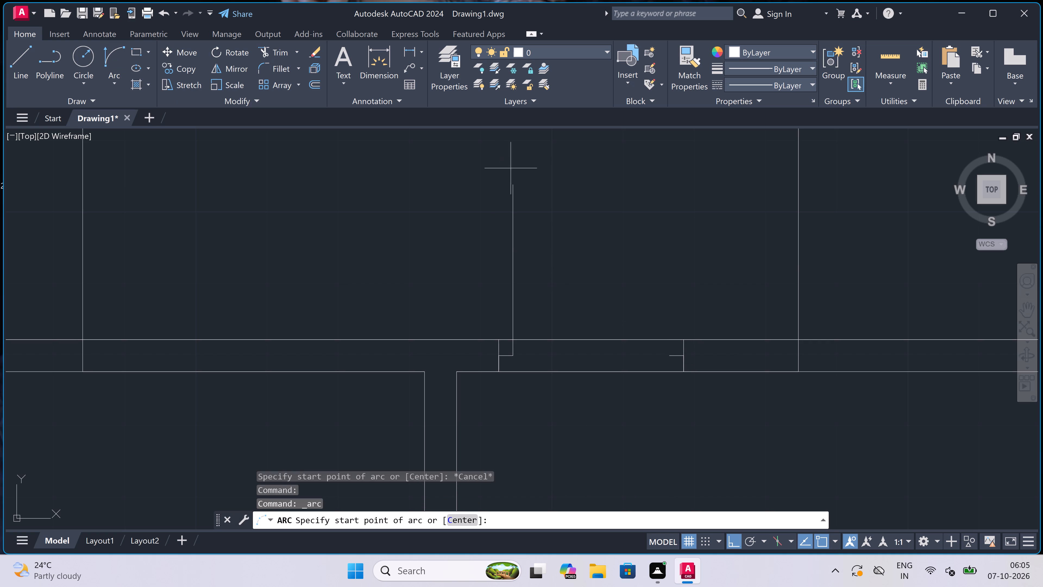
{"action": "left_click", "coordinate": [516, 182]}
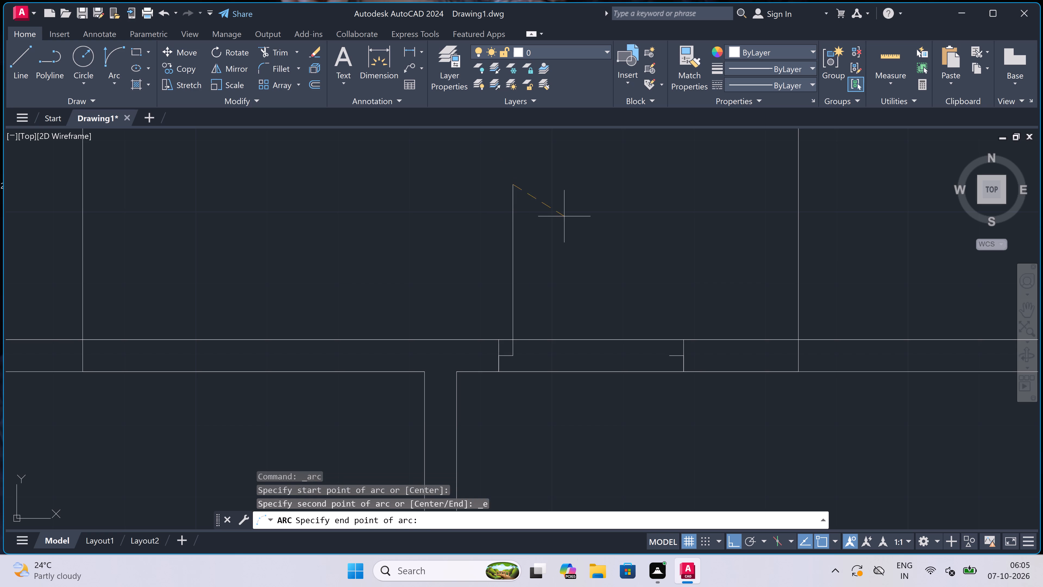
{"action": "left_click", "coordinate": [667, 358]}
{"action": "left_click", "coordinate": [686, 280]}
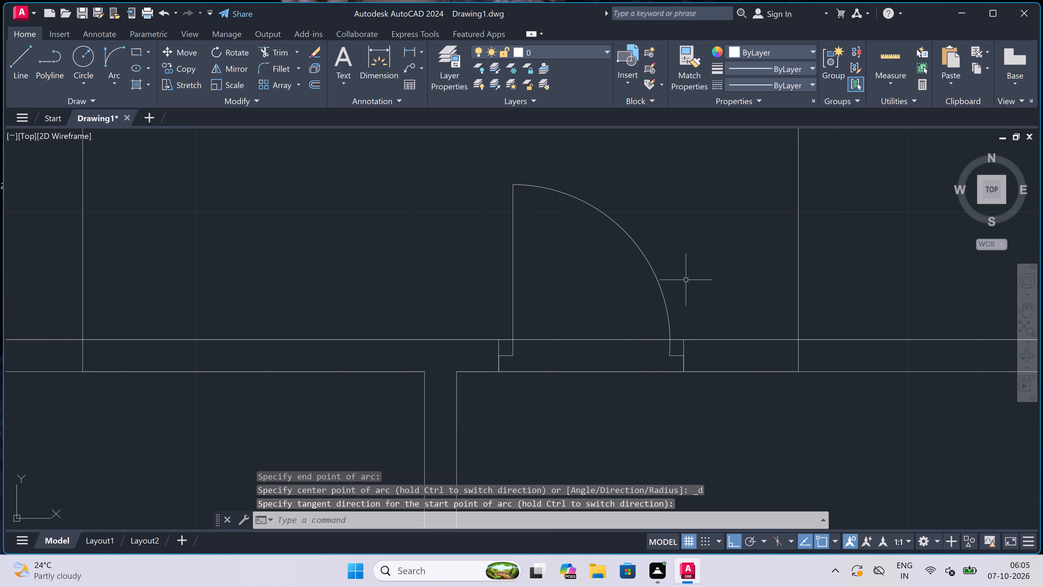
Trim both north wall lines between the jambs to open the doorway east of the northeast partition.
{"action": "type", "text": "tr"}
{"action": "key", "text": "space"}
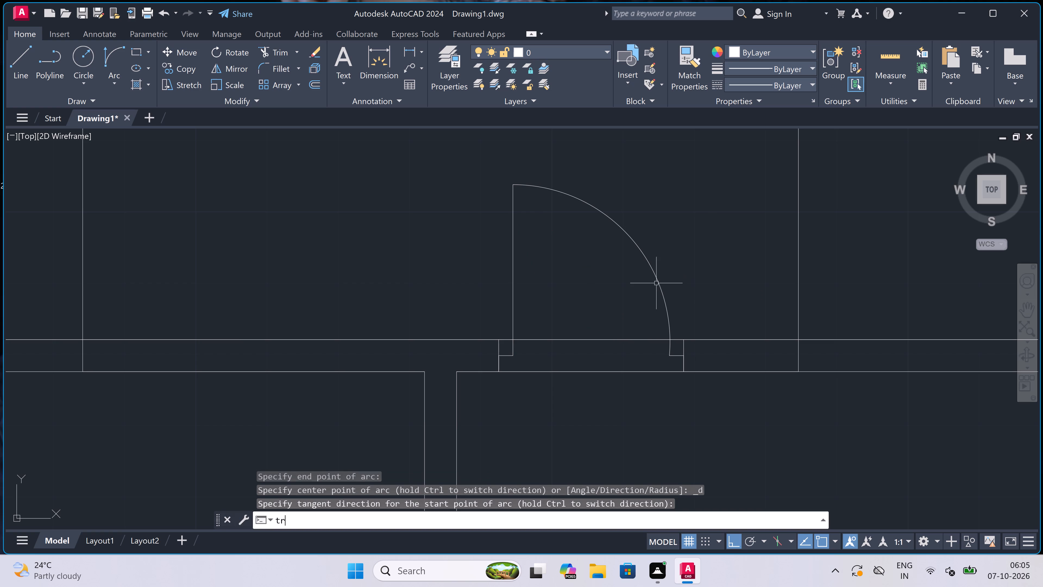
{"action": "left_click", "coordinate": [594, 308]}
{"action": "left_click", "coordinate": [590, 406]}
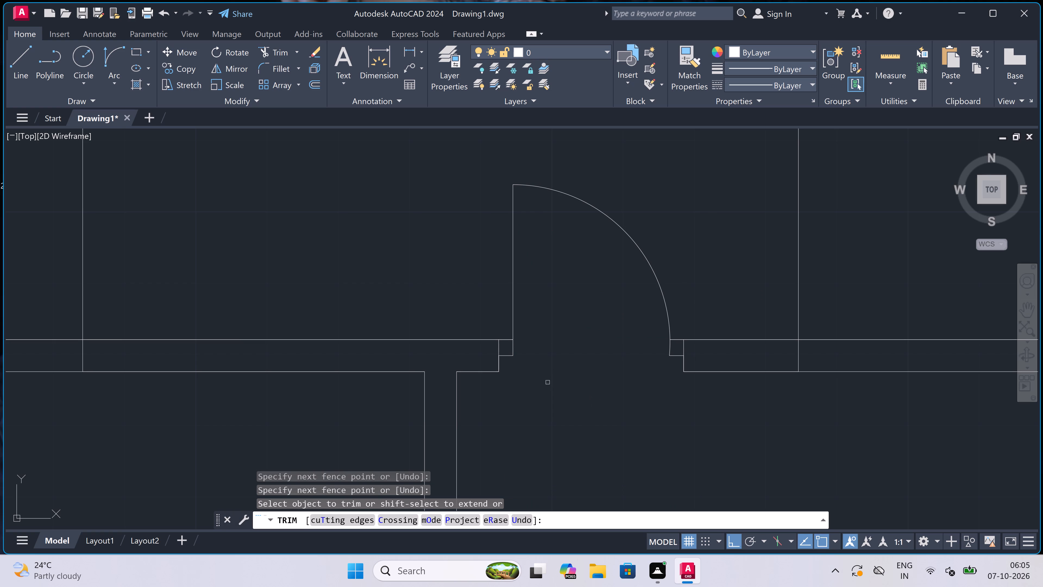
{"action": "key", "text": "Escape"}
Just west of the northeast partition, draw a jamb line across the north wall, and from its midpoint lines 2" west and 2' north.
{"action": "key", "text": "l"}
{"action": "key", "text": "space"}
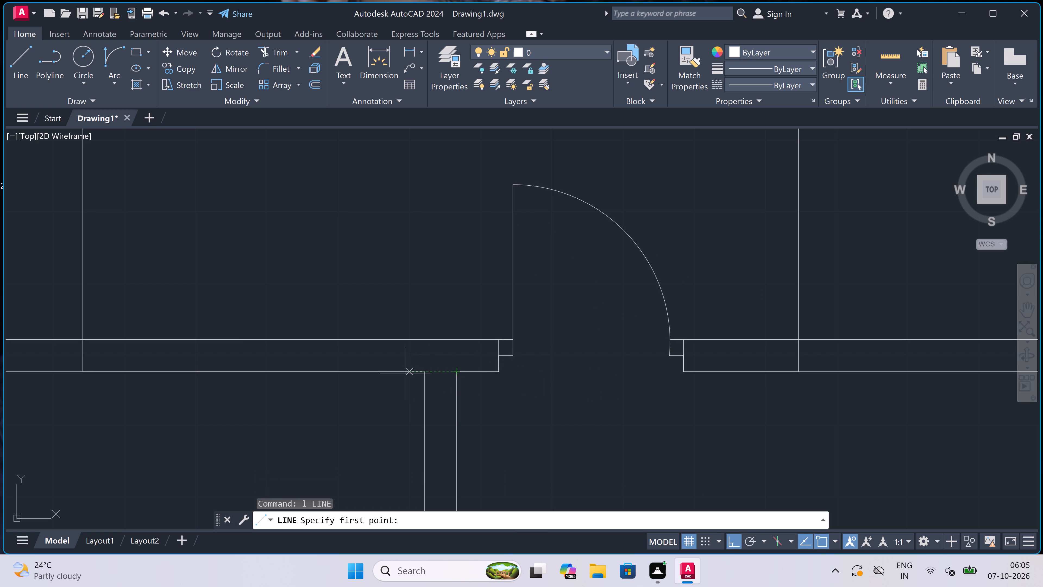
{"action": "left_click", "coordinate": [394, 370]}
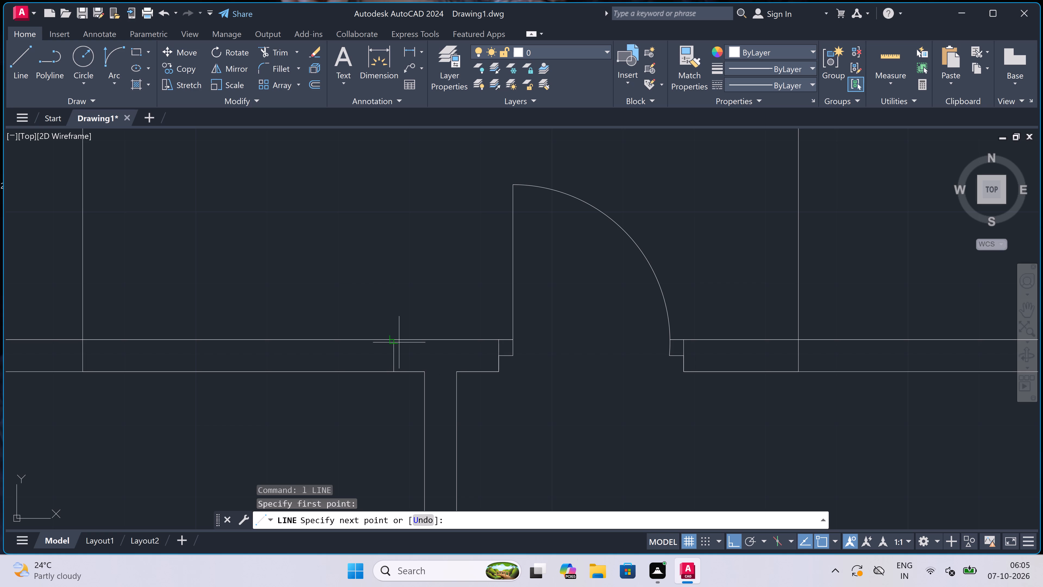
{"action": "left_click", "coordinate": [386, 338]}
{"action": "key", "text": "ctrl+z"}
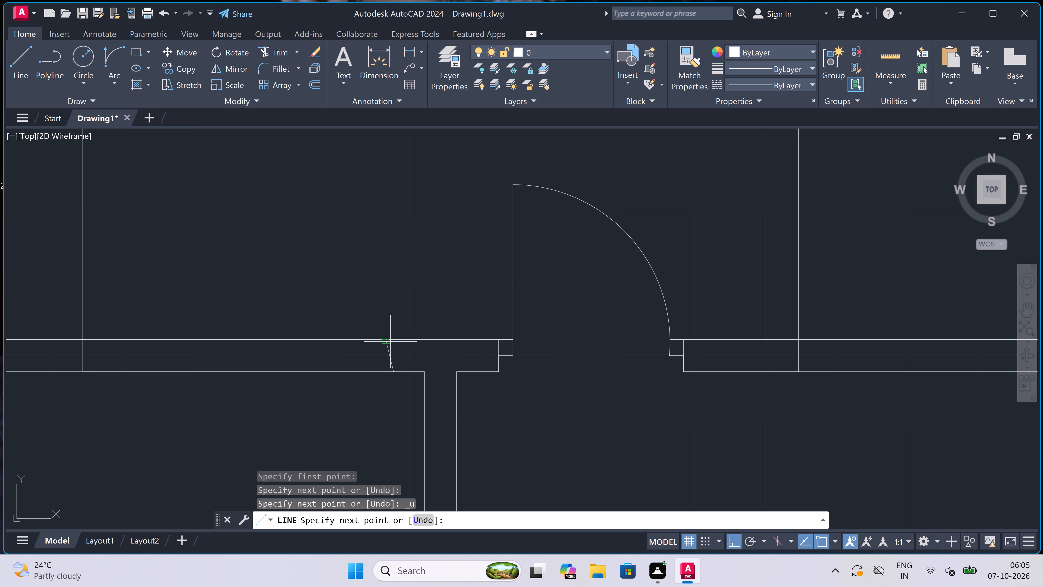
{"action": "left_click", "coordinate": [392, 342]}
{"action": "left_click", "coordinate": [391, 355]}
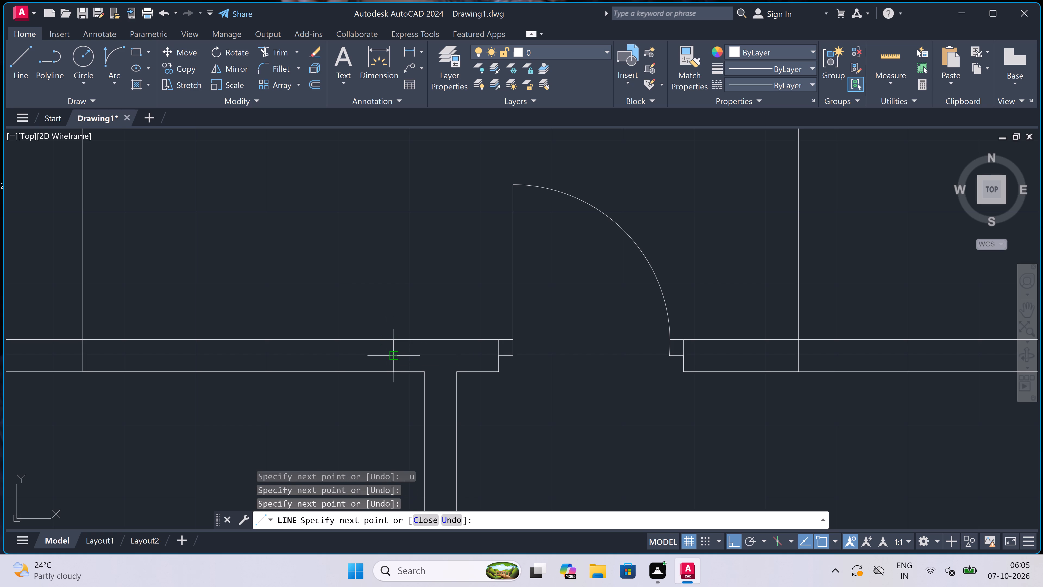
{"action": "type", "text": "2\""}
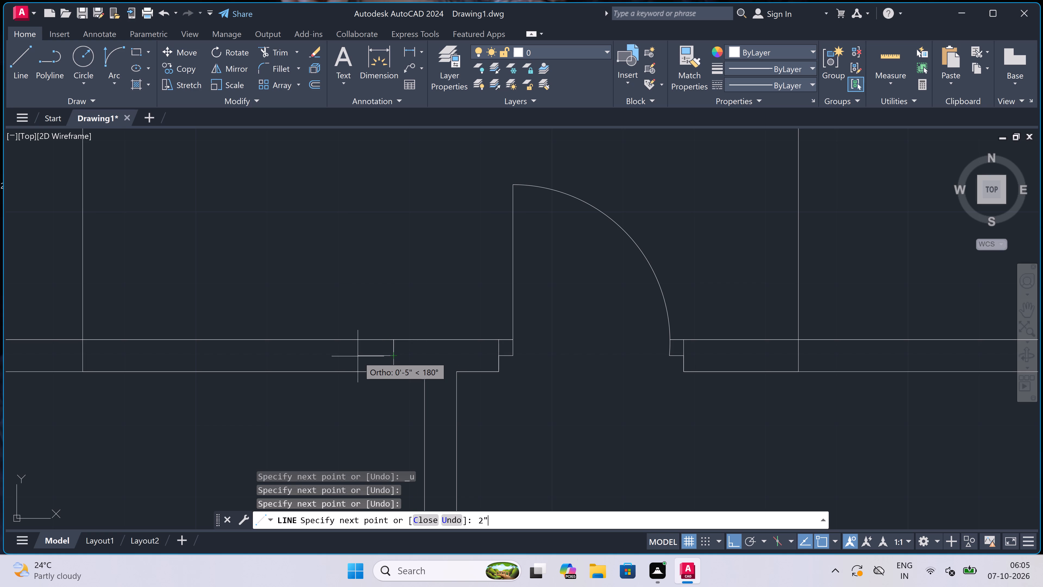
{"action": "key", "text": "space"}
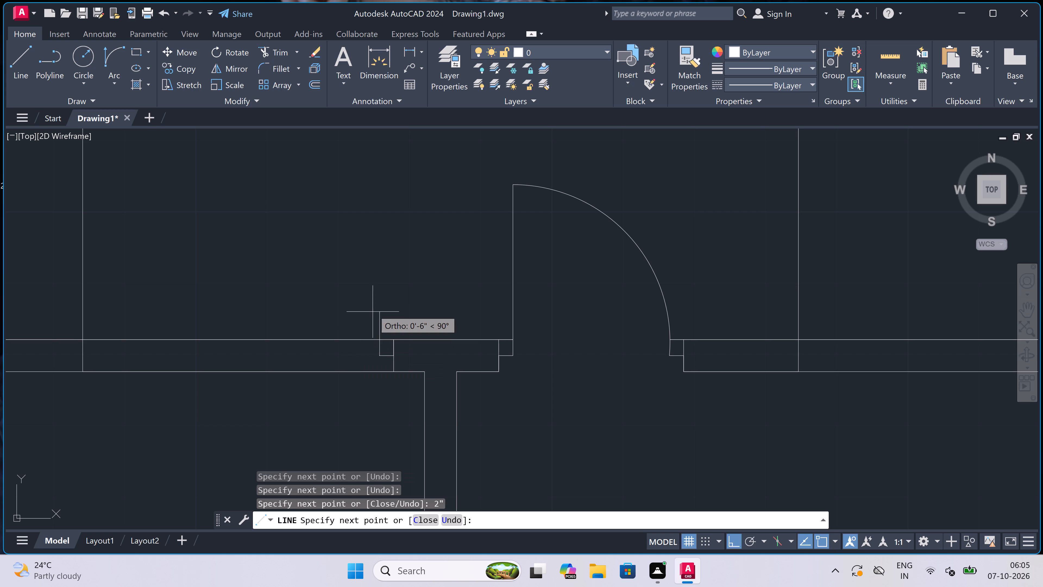
{"action": "type", "text": "2'"}
{"action": "key", "text": "space"}
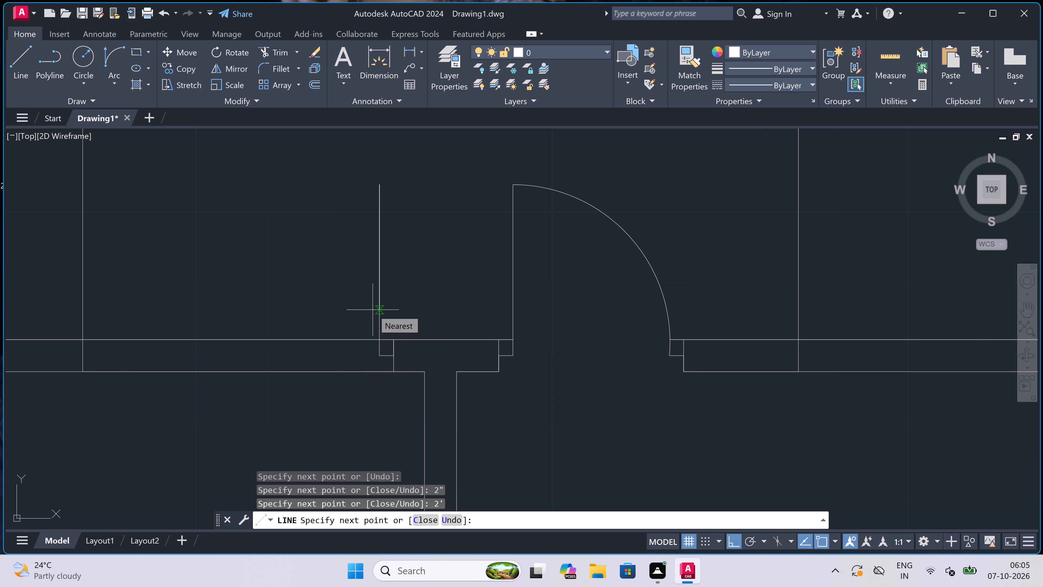
{"action": "key", "text": "Escape"}
Draw the opposite jamb line across the north wall west of the door leaf, with a 2" line east from its midpoint.
{"action": "key", "text": "space"}
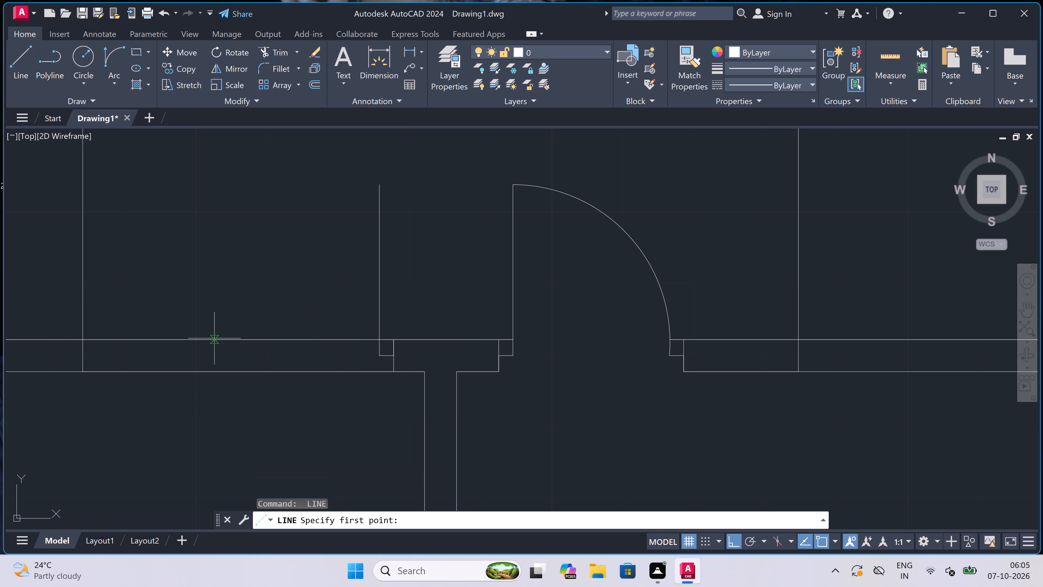
{"action": "left_click", "coordinate": [213, 338]}
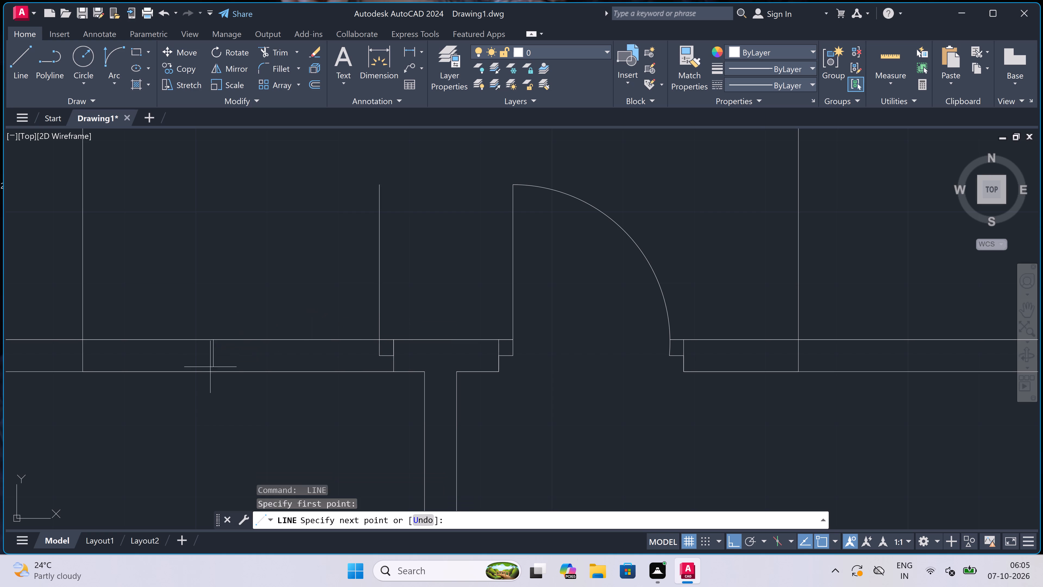
{"action": "left_click", "coordinate": [211, 368]}
{"action": "left_click_drag", "start_coordinate": [211, 355], "coordinate": [221, 350]}
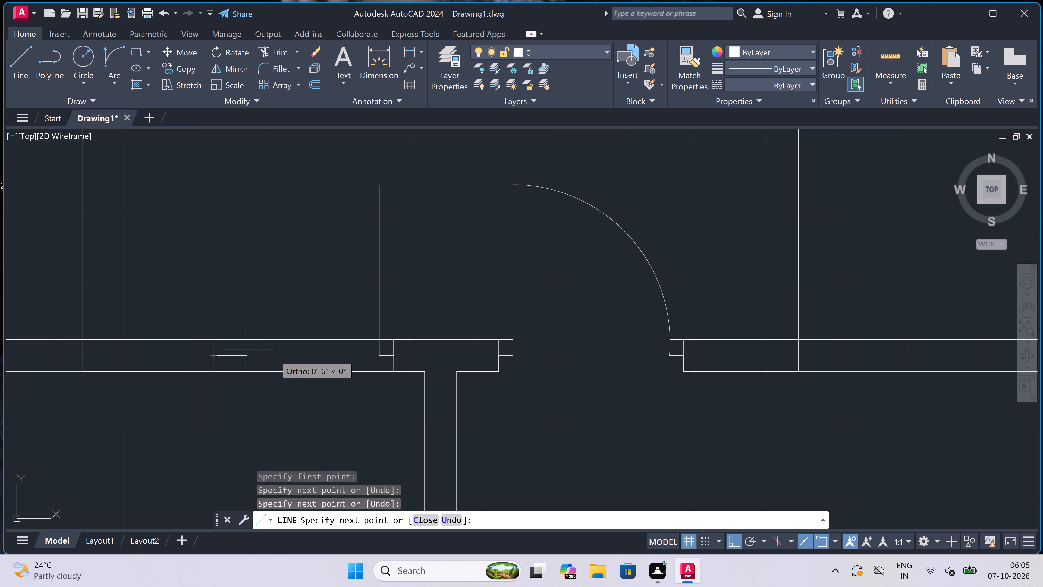
{"action": "key", "text": "2"}
{"action": "type", "text": "\""}
{"action": "key", "text": "space"}
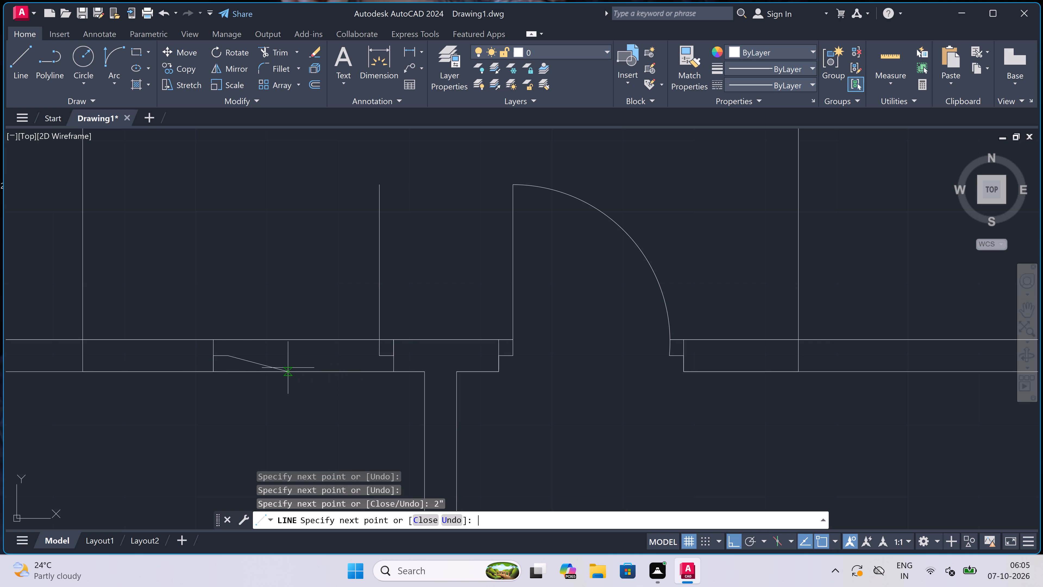
{"action": "key", "text": "Escape"}
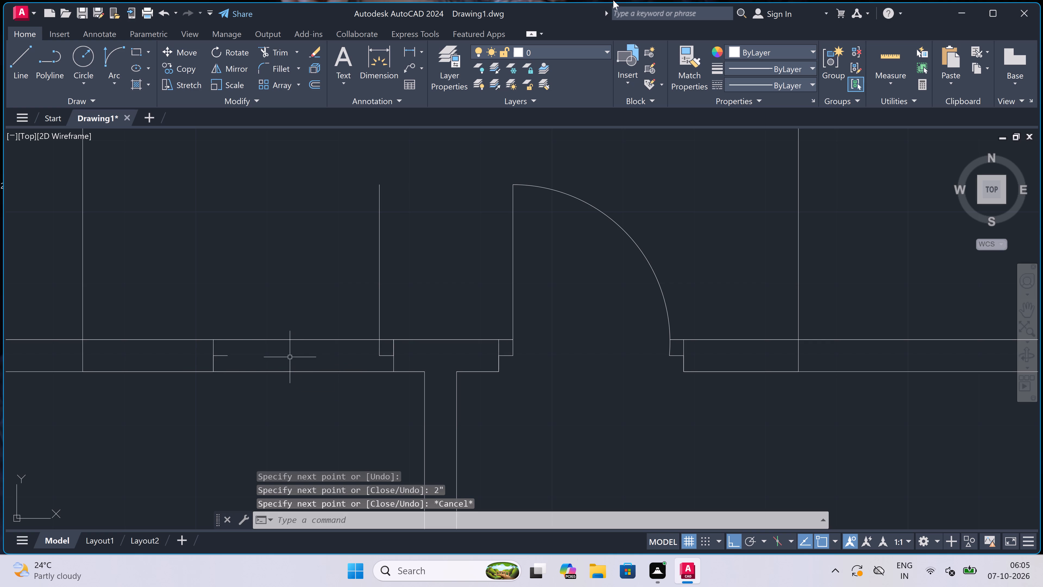
Draw the door swing arc from the 2' leaf's north end to the west jamb's 2" line end, starting tangent westward.
{"action": "left_click", "coordinate": [114, 49]}
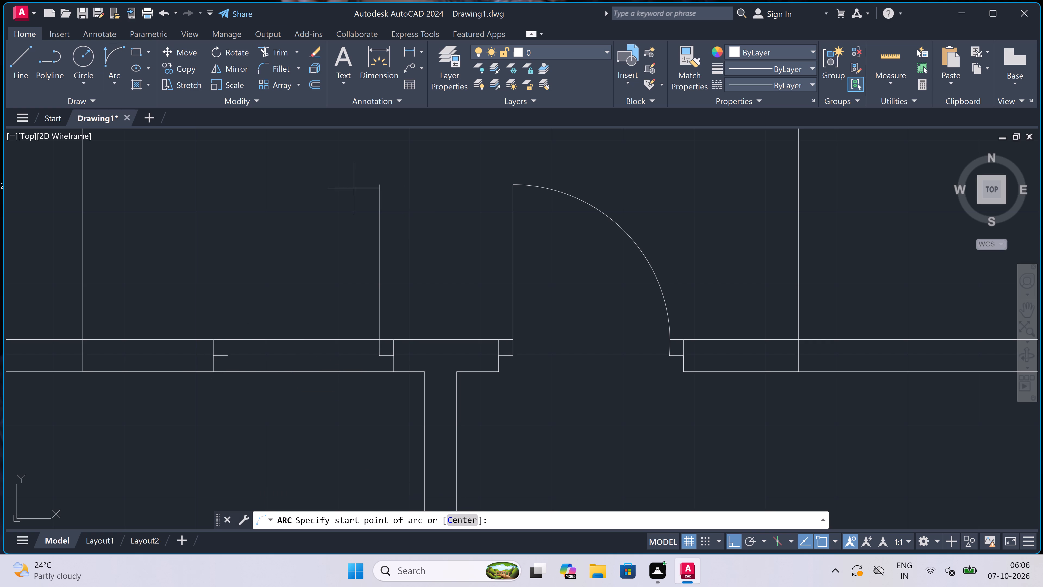
{"action": "left_click", "coordinate": [384, 182]}
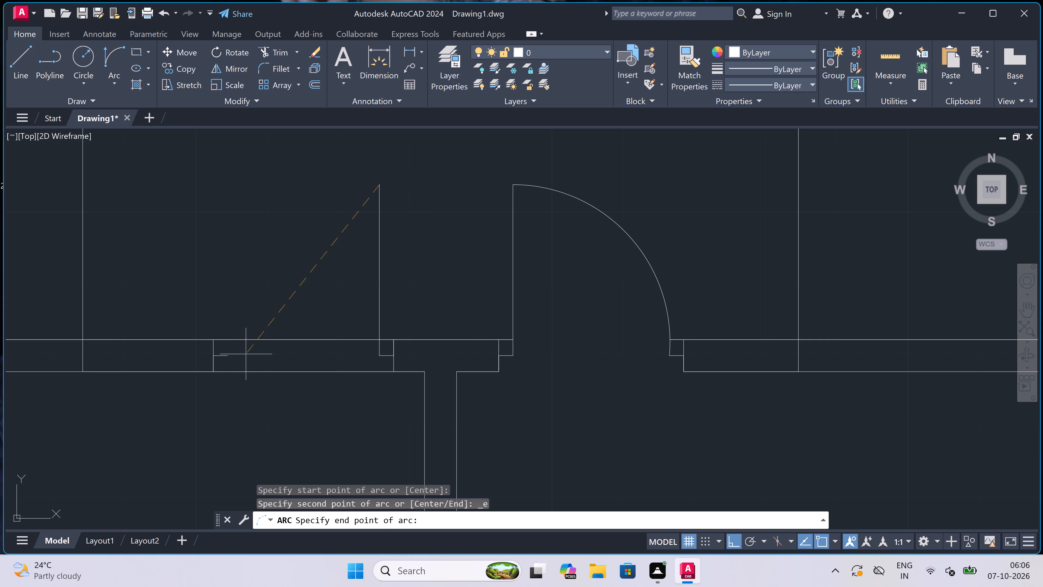
{"action": "left_click", "coordinate": [226, 353]}
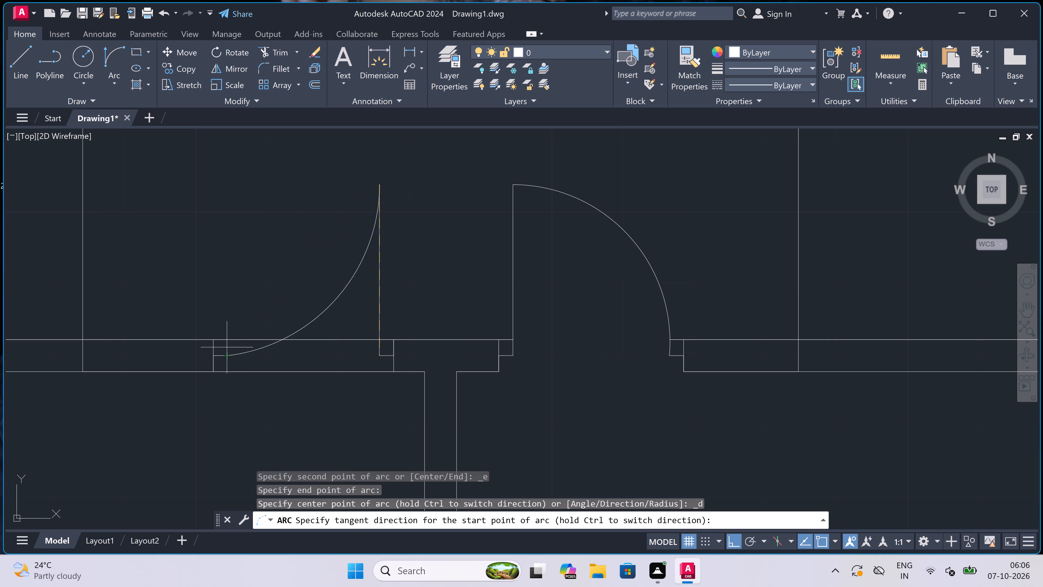
{"action": "left_click", "coordinate": [196, 261]}
Trim both north wall lines between the jambs to open the doorway west of the northeast partition.
{"action": "key", "text": "t"}
{"action": "key", "text": "r"}
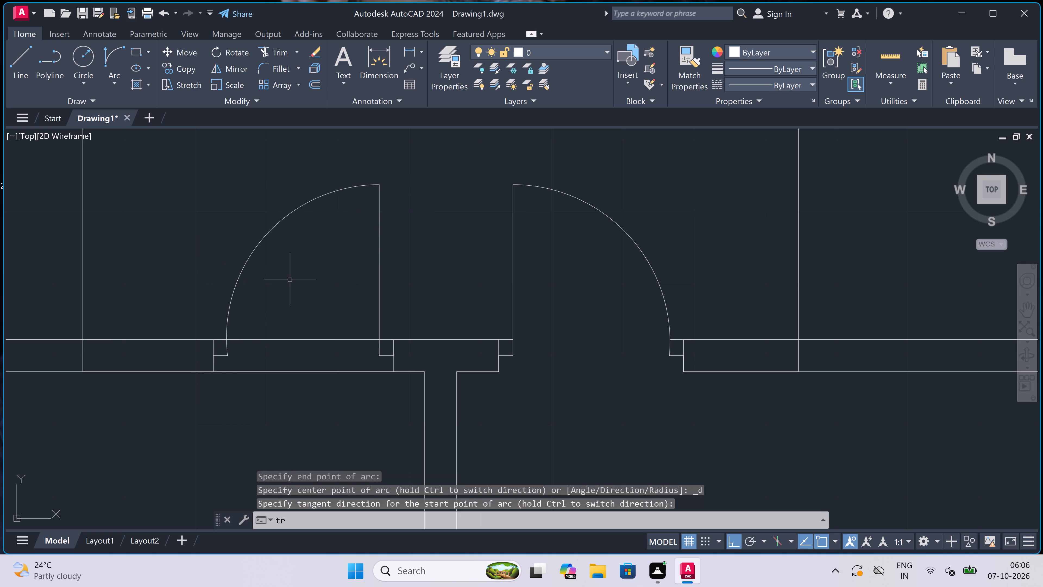
{"action": "key", "text": "space"}
{"action": "left_click", "coordinate": [303, 311]}
{"action": "left_click", "coordinate": [313, 400]}
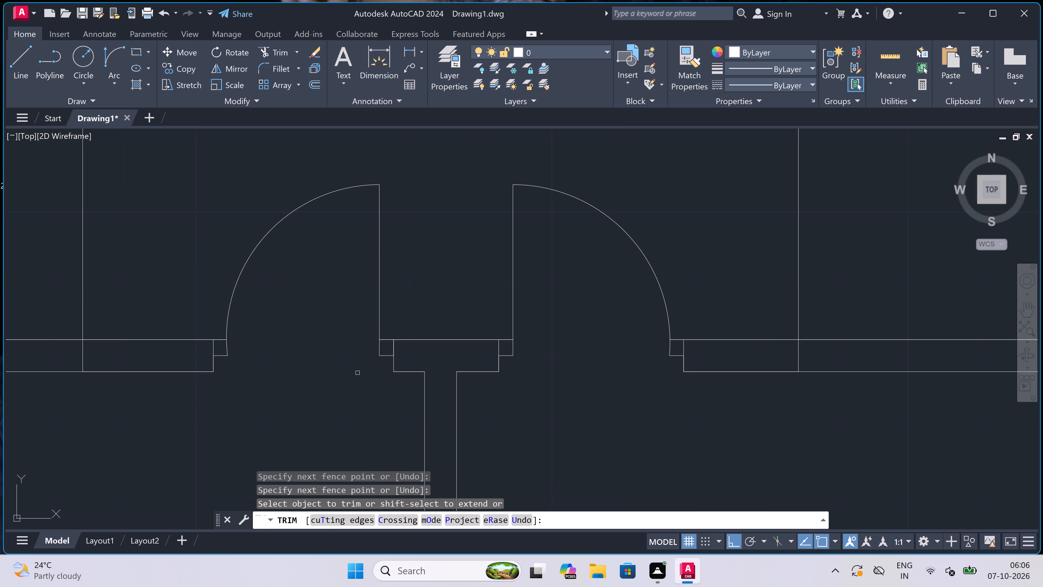
Trim the northeast projection's east and west side lines where they run inside the north wall.
{"action": "scroll", "coordinate": [370, 364], "scroll_direction": "down", "scroll_amount": 6}
{"action": "scroll", "coordinate": [333, 365], "scroll_direction": "up", "scroll_amount": 4}
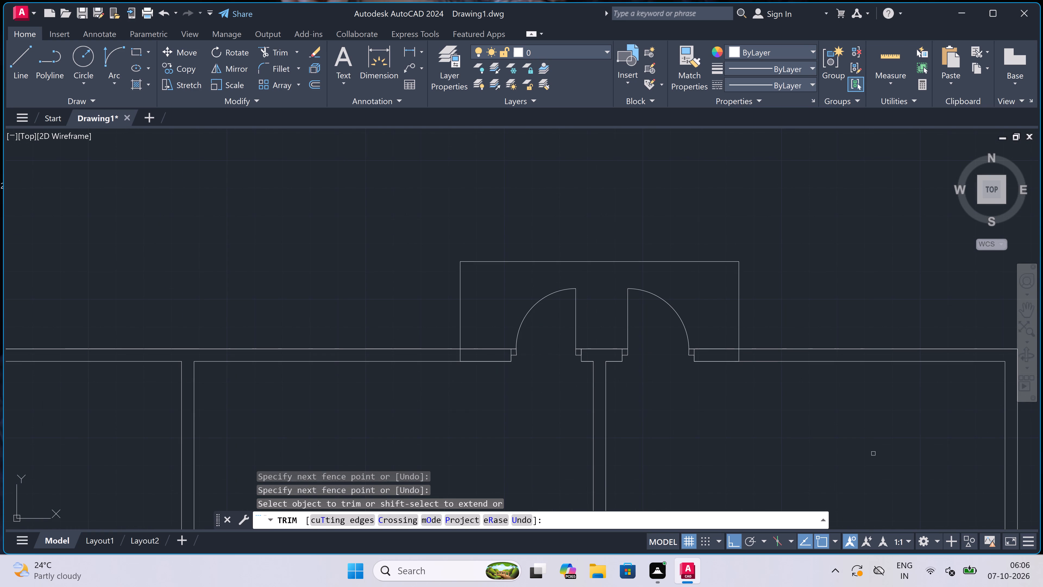
{"action": "scroll", "coordinate": [729, 310], "scroll_direction": "up", "scroll_amount": 1}
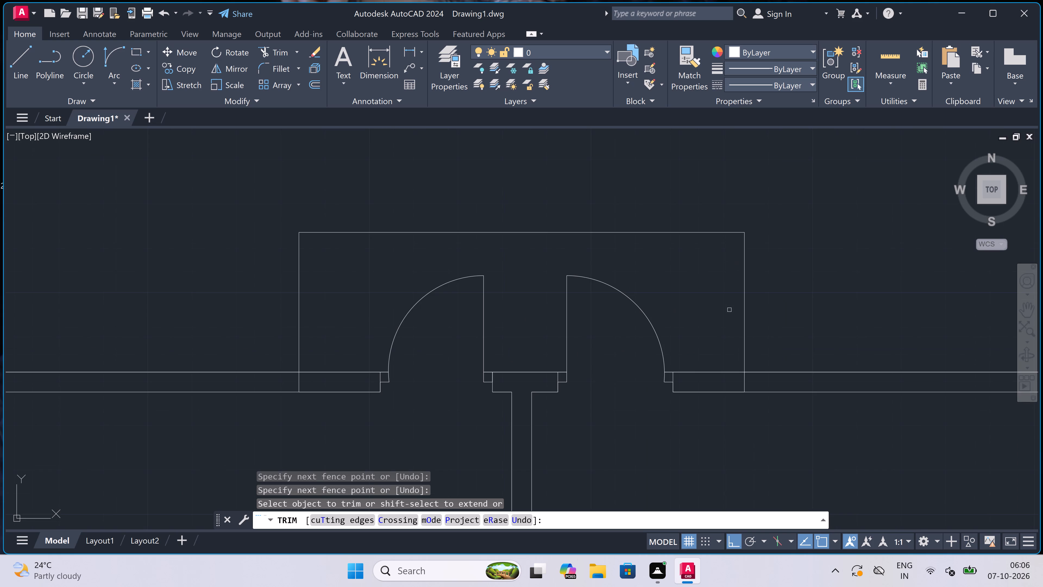
{"action": "scroll", "coordinate": [739, 382], "scroll_direction": "up", "scroll_amount": 2}
{"action": "left_click", "coordinate": [740, 382]}
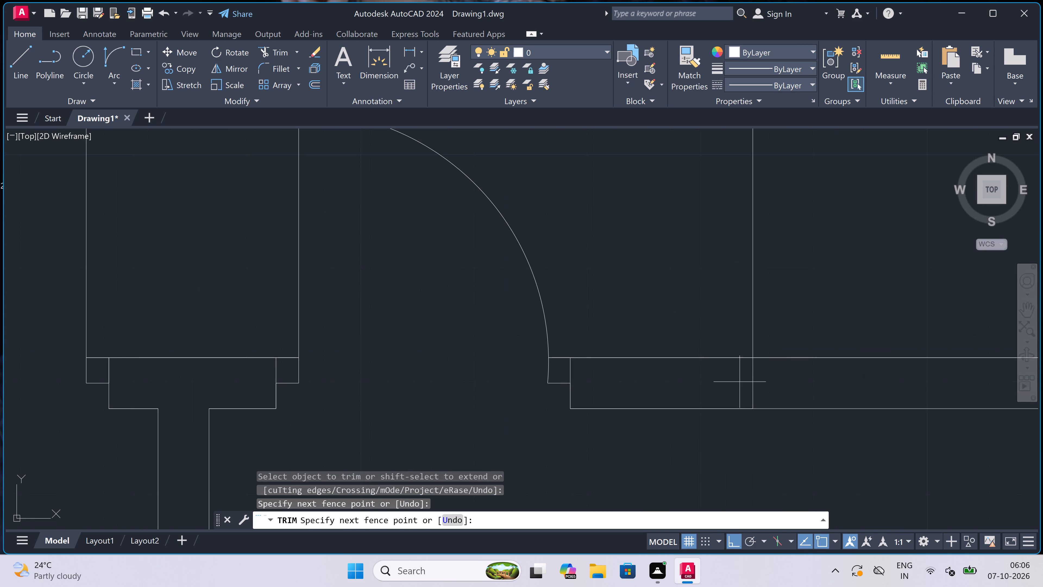
{"action": "double_click", "coordinate": [778, 366]}
{"action": "scroll", "coordinate": [774, 367], "scroll_direction": "down", "scroll_amount": 5}
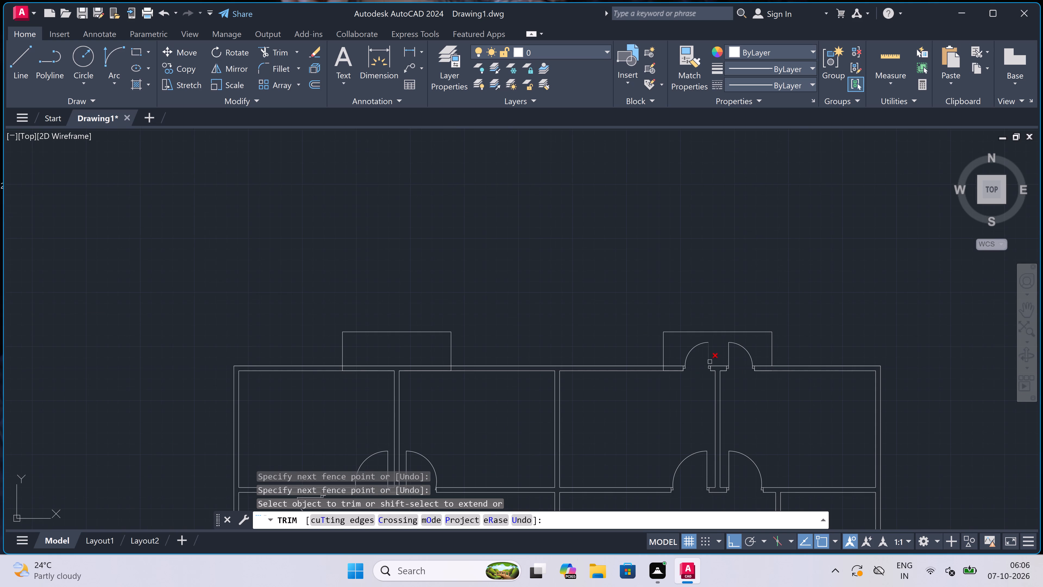
{"action": "scroll", "coordinate": [638, 366], "scroll_direction": "up", "scroll_amount": 2}
{"action": "scroll", "coordinate": [707, 376], "scroll_direction": "up", "scroll_amount": 2}
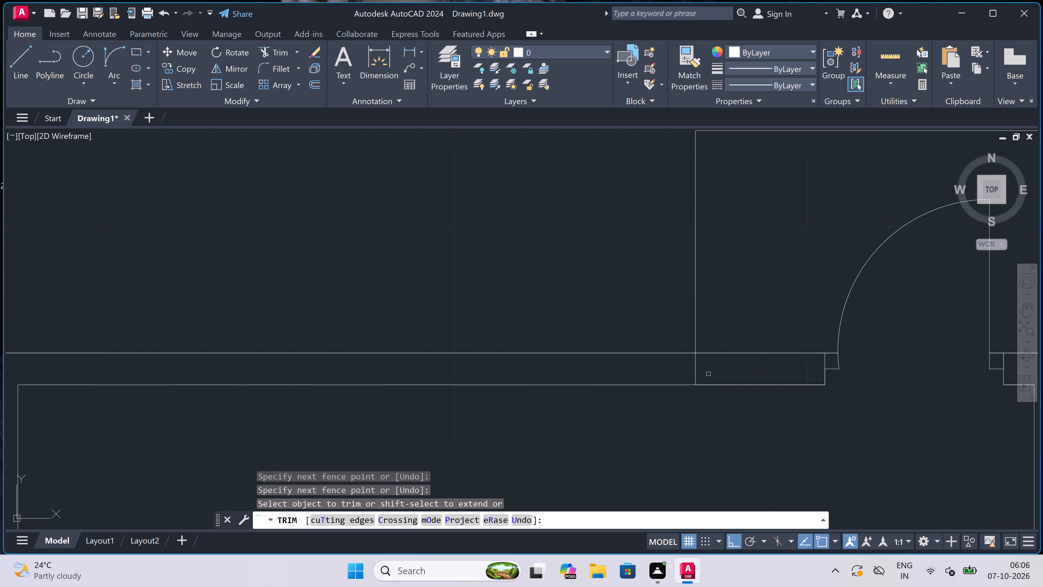
{"action": "left_click", "coordinate": [695, 360]}
Trim the northwest projection's west and east side lines where they run inside the north wall.
{"action": "scroll", "coordinate": [695, 360], "scroll_direction": "down", "scroll_amount": 2}
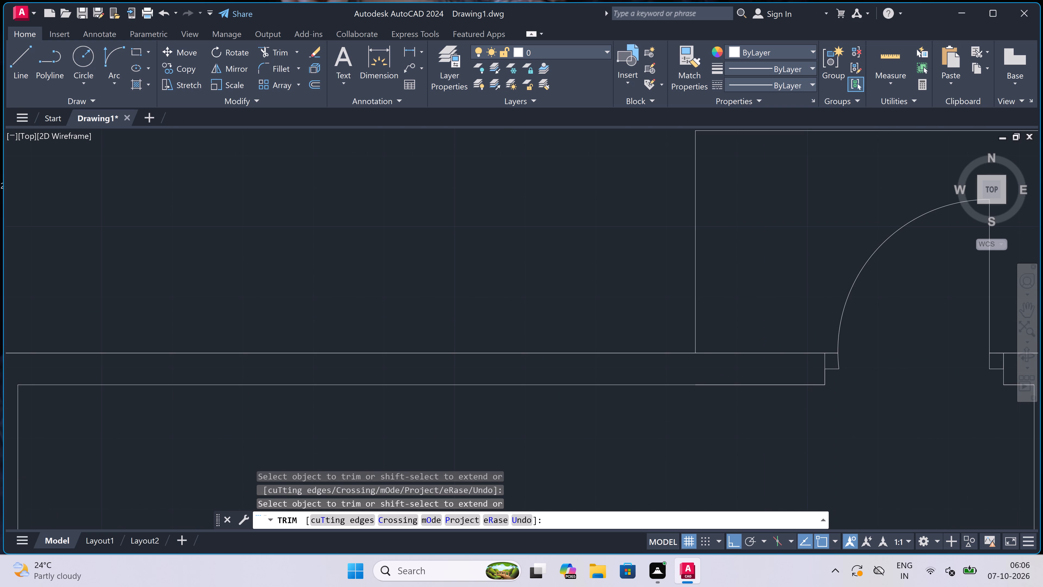
{"action": "scroll", "coordinate": [695, 360], "scroll_direction": "down", "scroll_amount": 3}
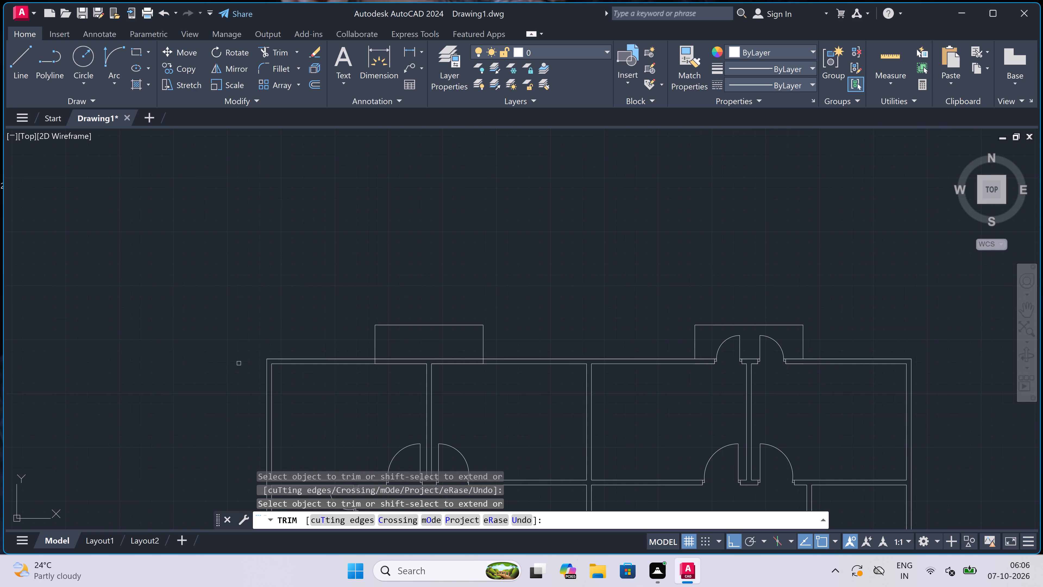
{"action": "scroll", "coordinate": [376, 361], "scroll_direction": "up", "scroll_amount": 3}
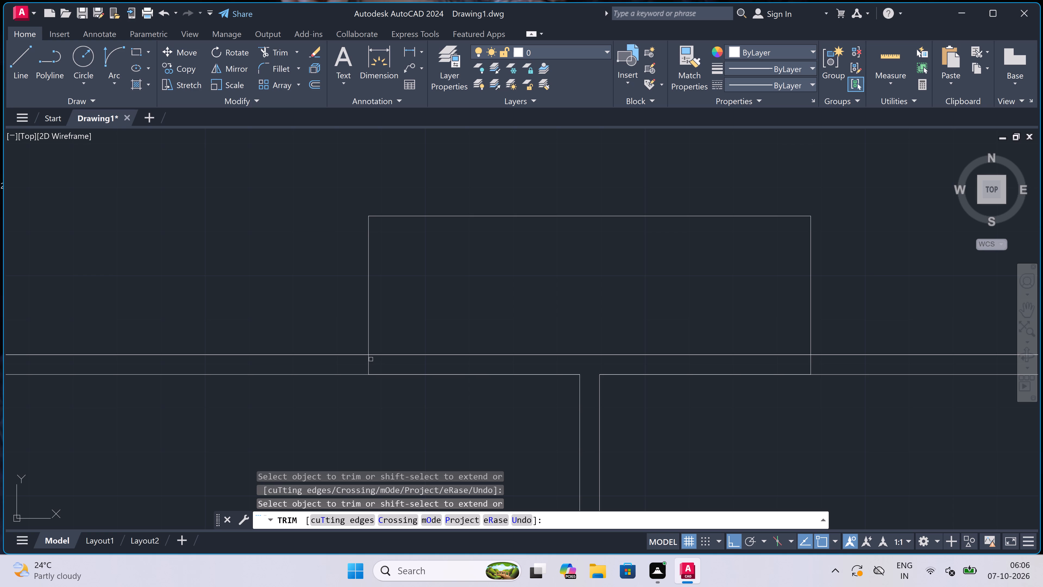
{"action": "double_click", "coordinate": [369, 362]}
{"action": "left_click", "coordinate": [811, 362]}
{"action": "key", "text": "Escape"}
Just east of the northwest partition, draw a jamb line across the north wall, and from its midpoint lines 2" east and 2' north.
{"action": "type", "text": "l"}
{"action": "key", "text": "space"}
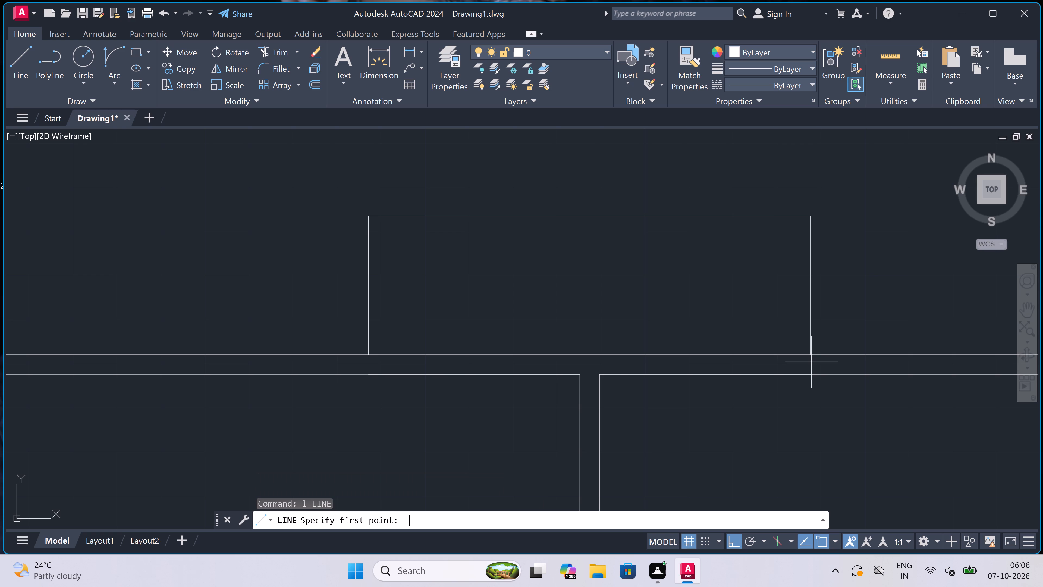
{"action": "left_click", "coordinate": [623, 371]}
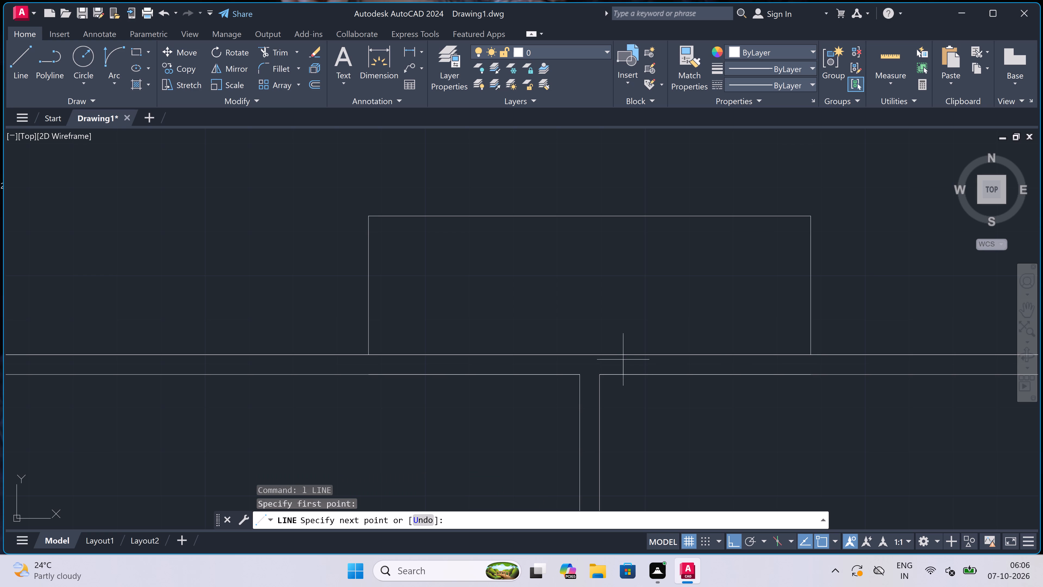
{"action": "left_click", "coordinate": [624, 360]}
{"action": "left_click", "coordinate": [624, 363]}
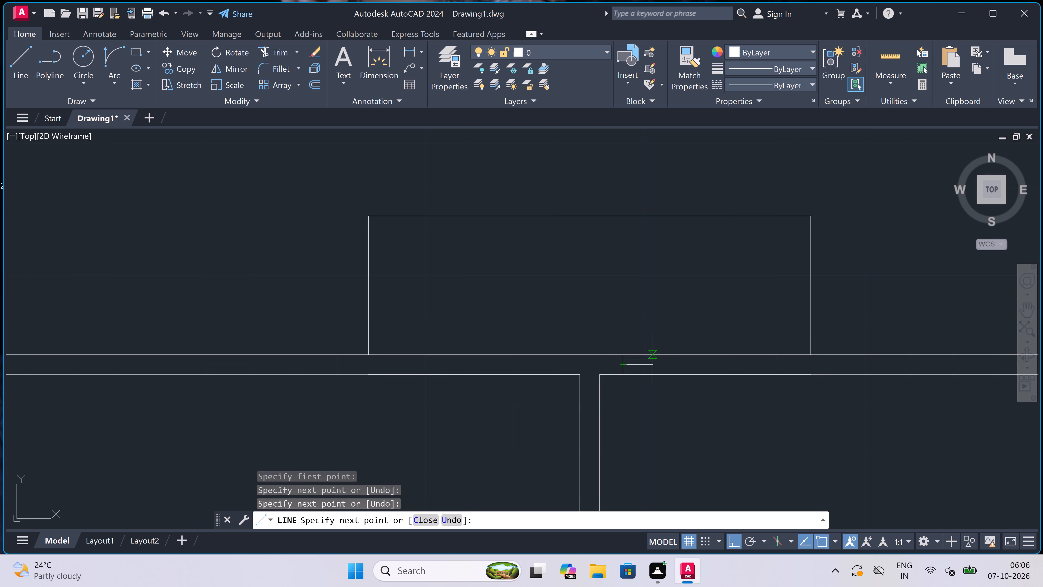
{"action": "type", "text": "2\""}
{"action": "key", "text": "space"}
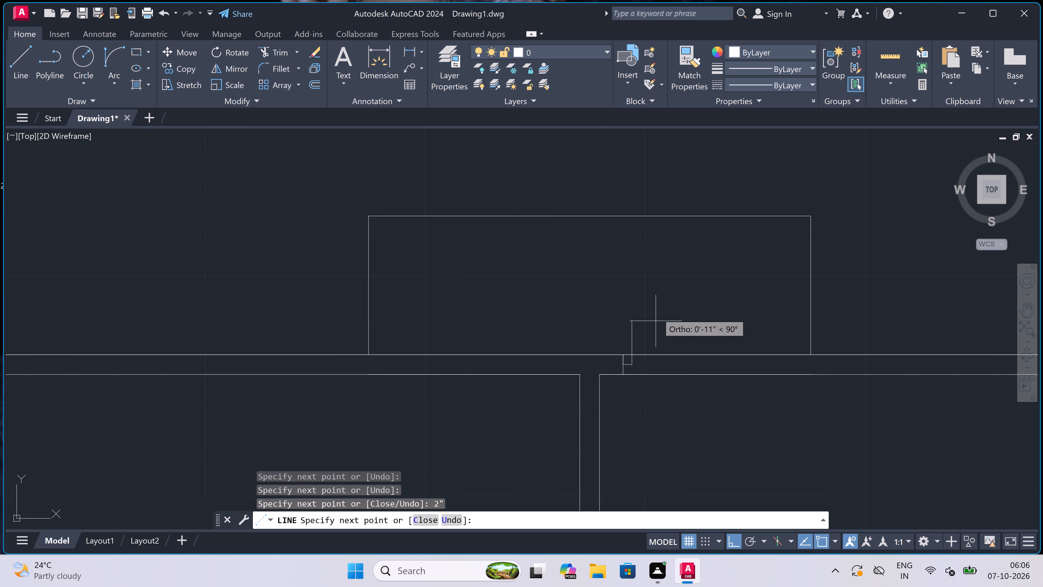
{"action": "type", "text": "2'"}
{"action": "key", "text": "space"}
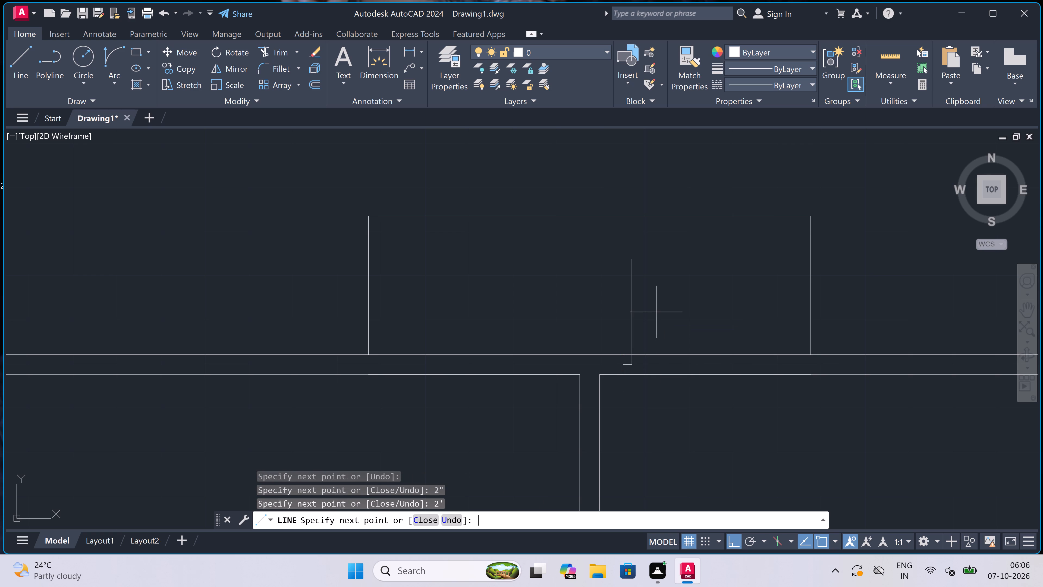
{"action": "key", "text": "Escape"}
Draw the opposite jamb line across the north wall east of the new door leaf, with a 2" line west from its midpoint.
{"action": "key", "text": "space"}
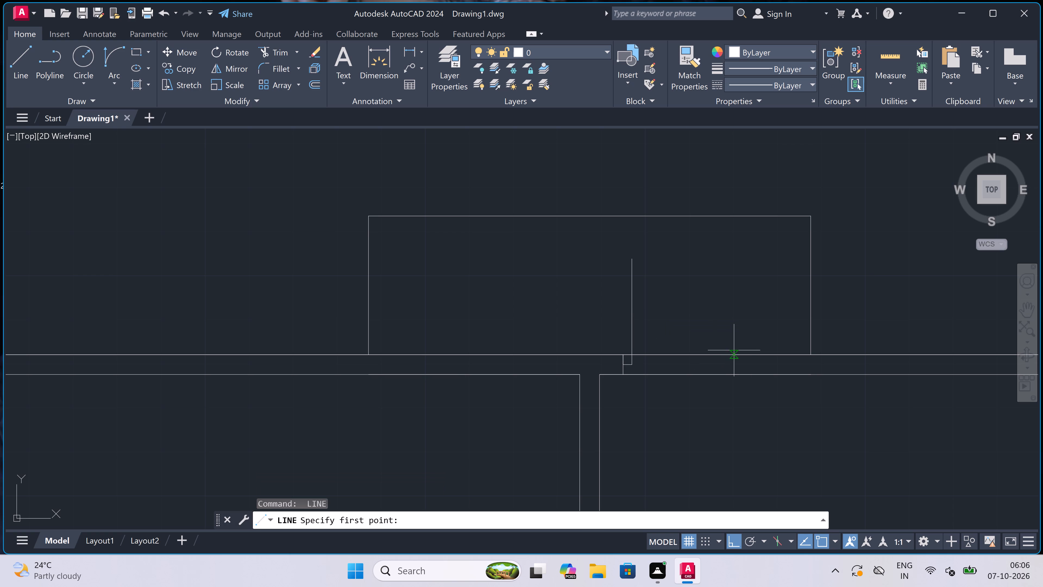
{"action": "left_click", "coordinate": [734, 354]}
{"action": "left_click", "coordinate": [735, 373]}
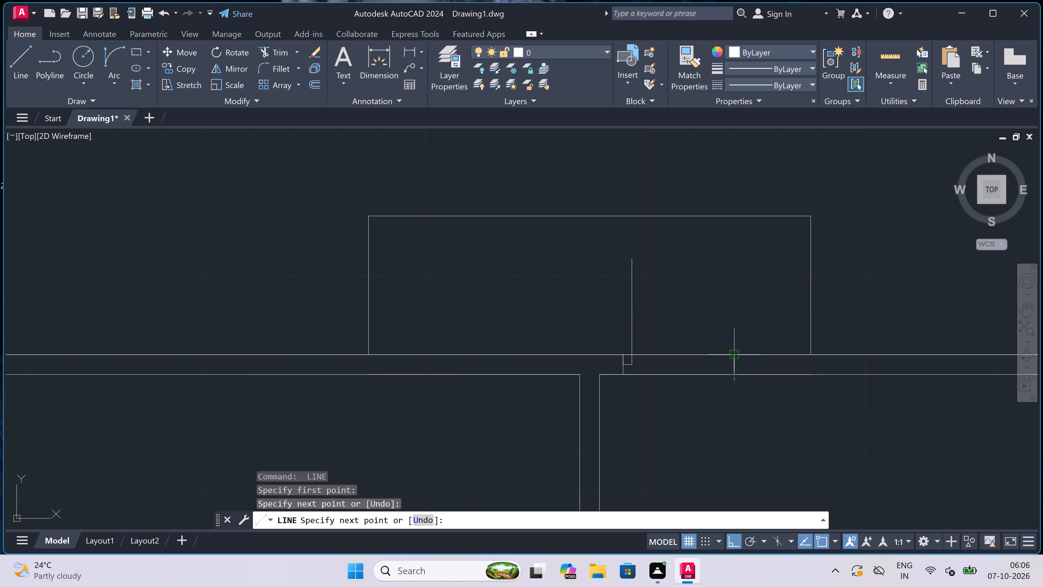
{"action": "double_click", "coordinate": [737, 359]}
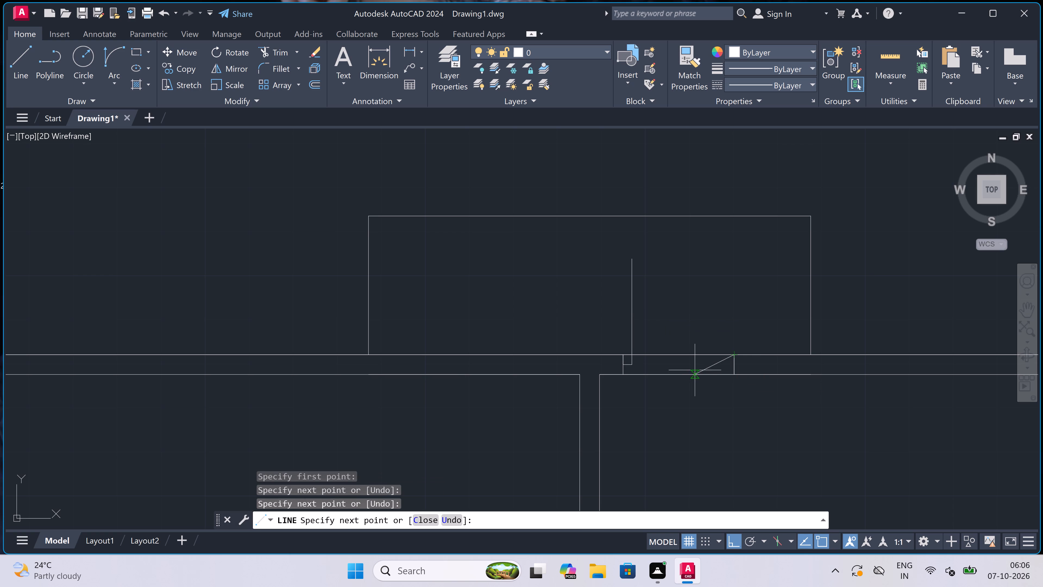
{"action": "scroll", "coordinate": [729, 359], "scroll_direction": "up", "scroll_amount": 2}
{"action": "key", "text": "ctrl+z"}
{"action": "scroll", "coordinate": [733, 358], "scroll_direction": "up", "scroll_amount": 2}
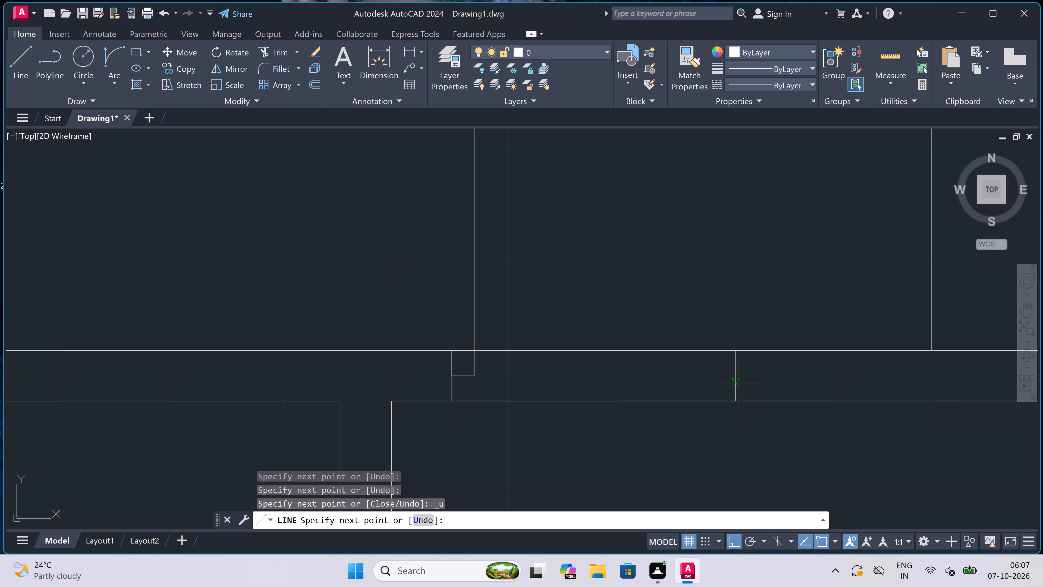
{"action": "left_click", "coordinate": [738, 372]}
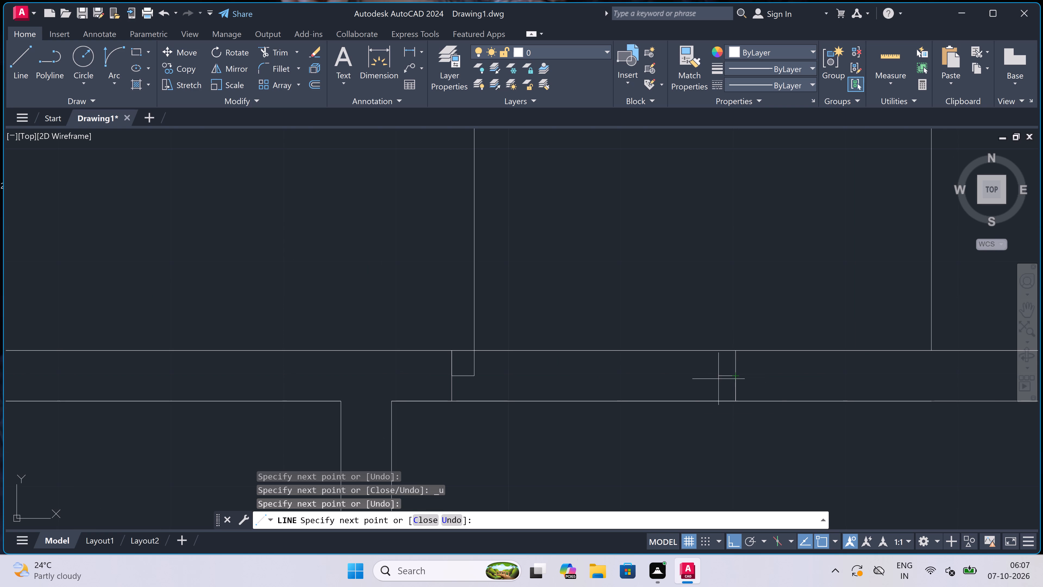
{"action": "type", "text": "2\""}
{"action": "key", "text": "space"}
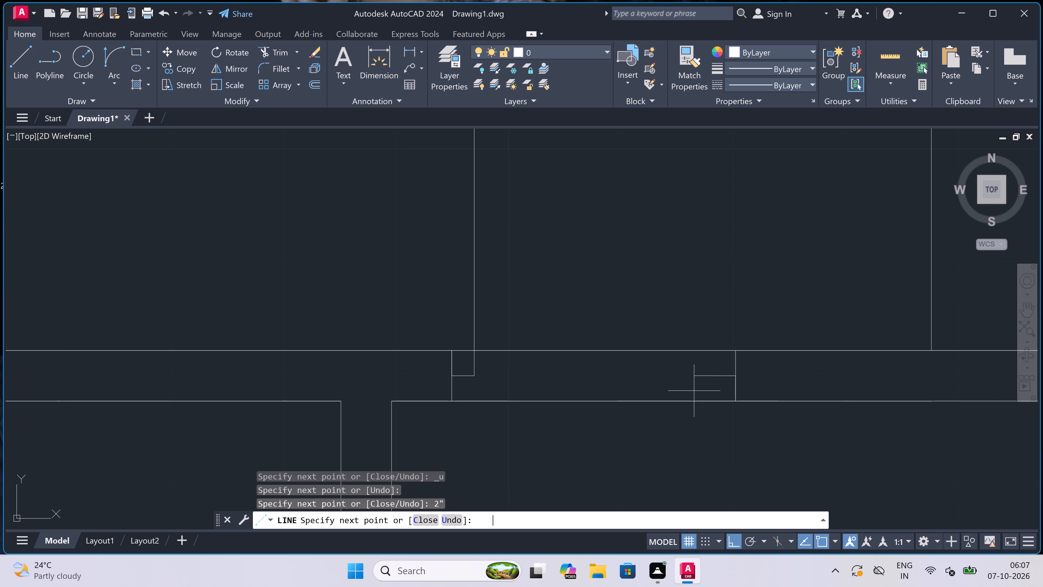
{"action": "key", "text": "Escape"}
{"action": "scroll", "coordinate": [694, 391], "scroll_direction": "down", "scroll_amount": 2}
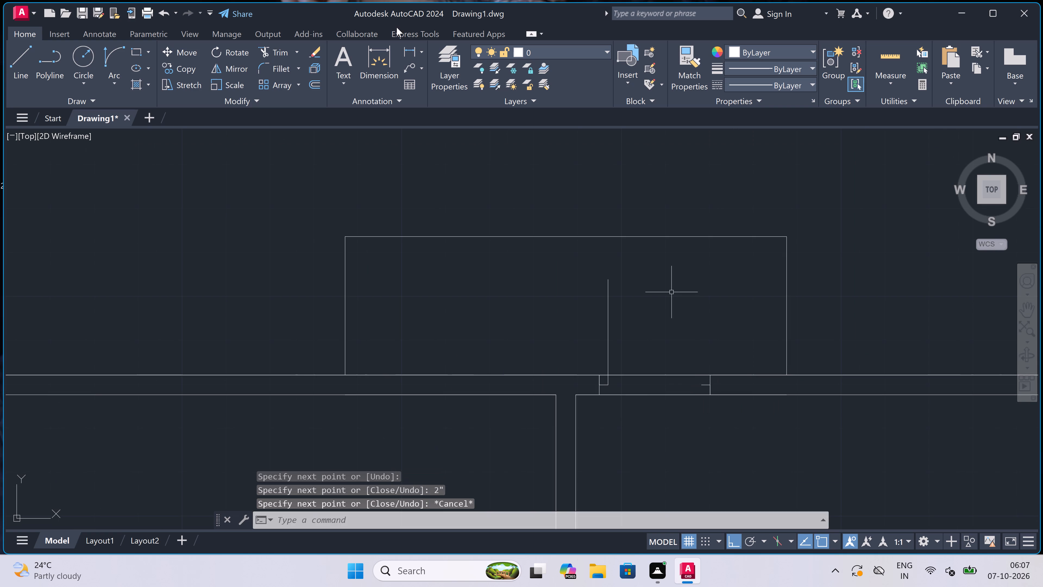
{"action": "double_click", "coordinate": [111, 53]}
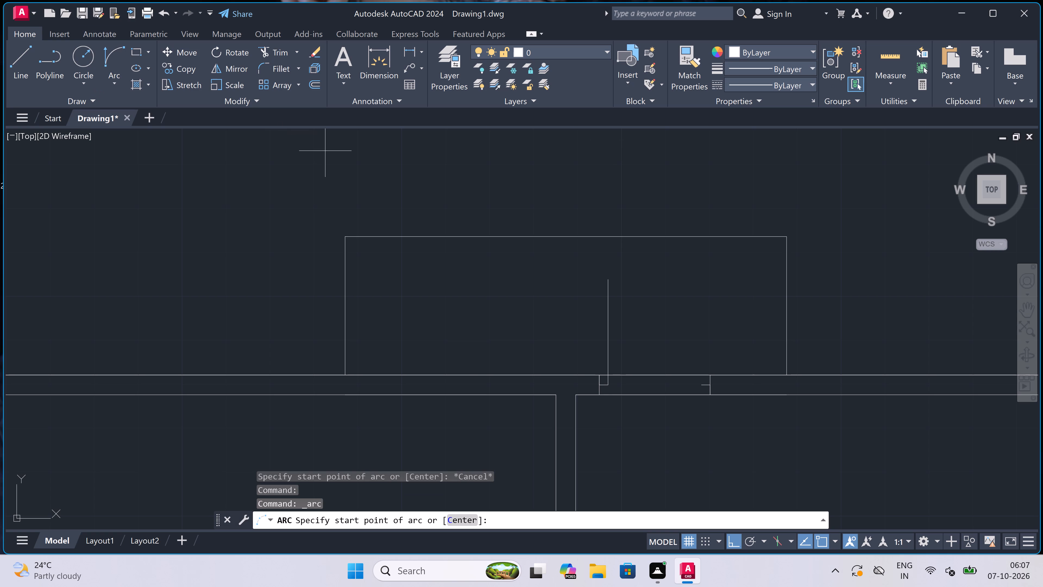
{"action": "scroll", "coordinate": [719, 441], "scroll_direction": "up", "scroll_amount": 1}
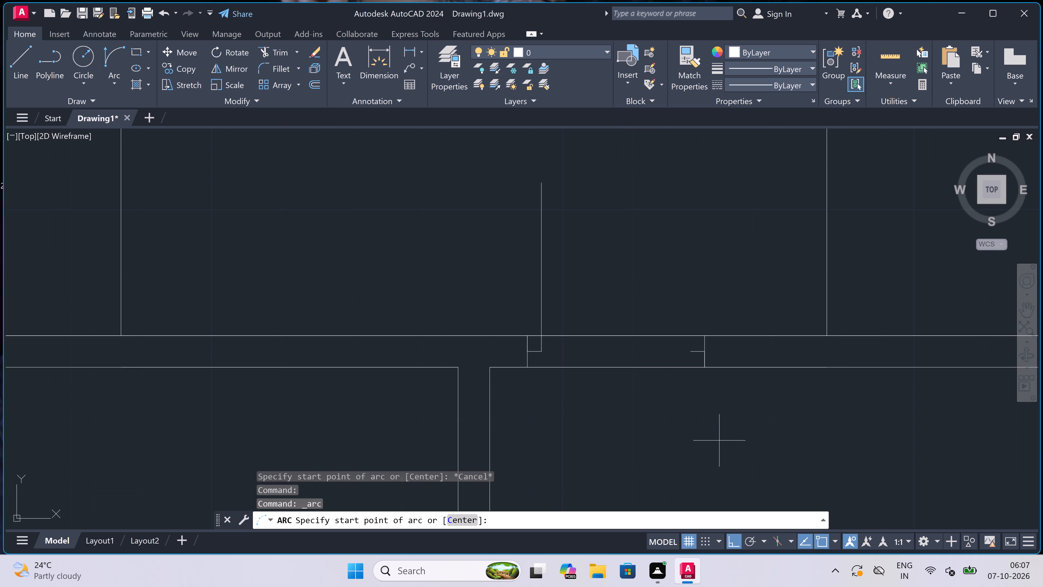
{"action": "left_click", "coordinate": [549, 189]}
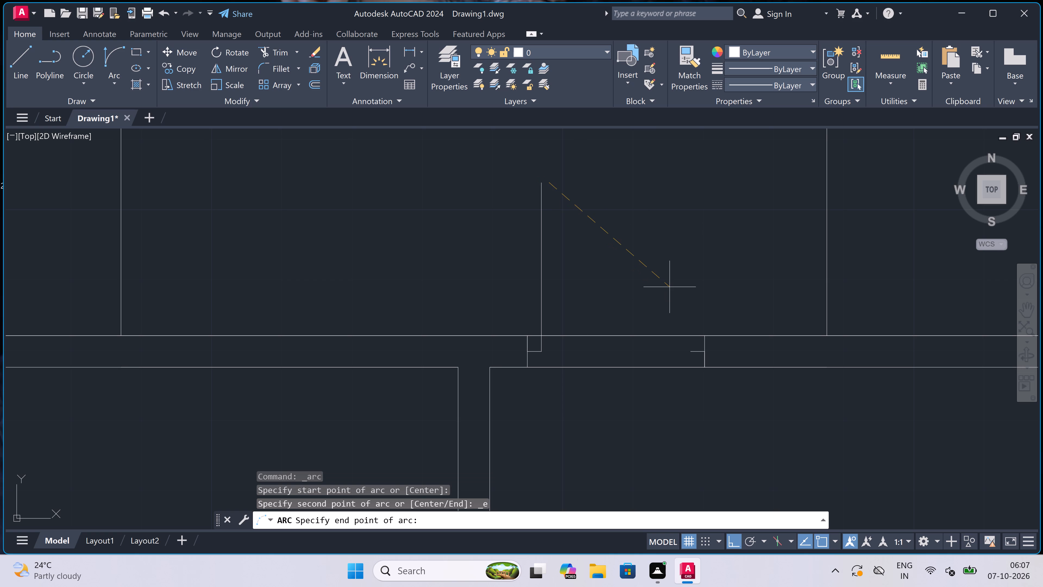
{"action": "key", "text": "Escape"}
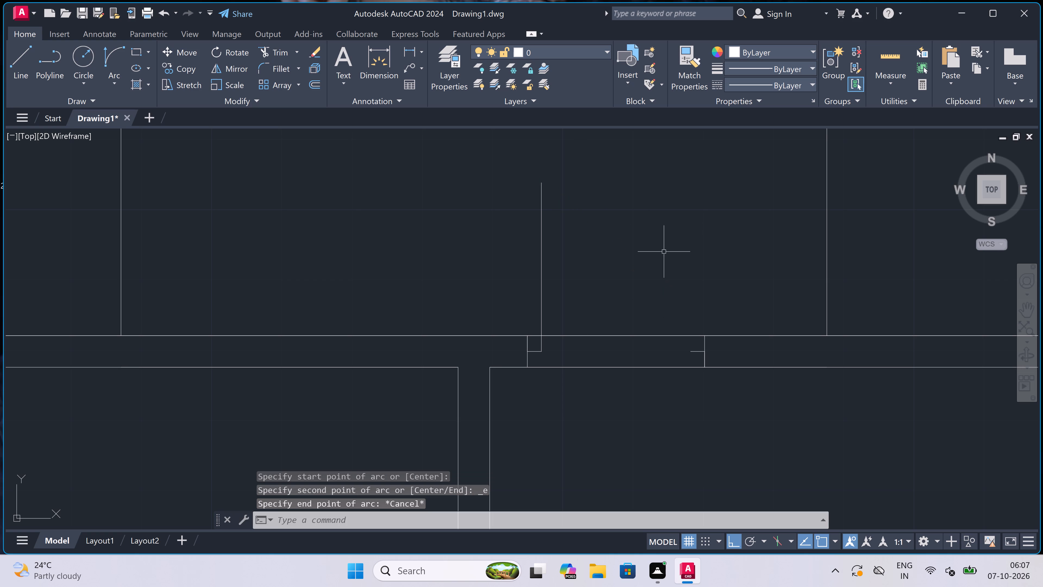
Draw a three-point arc from the east door leaf's north end through the east jamb's 2" line end, finishing south of the north wall.
{"action": "key", "text": "space"}
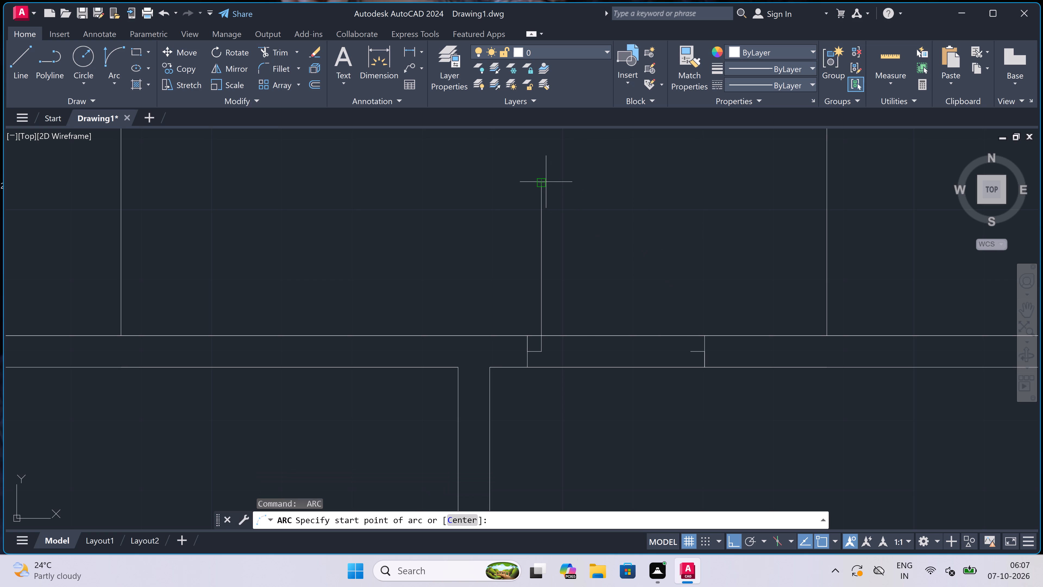
{"action": "left_click", "coordinate": [546, 182]}
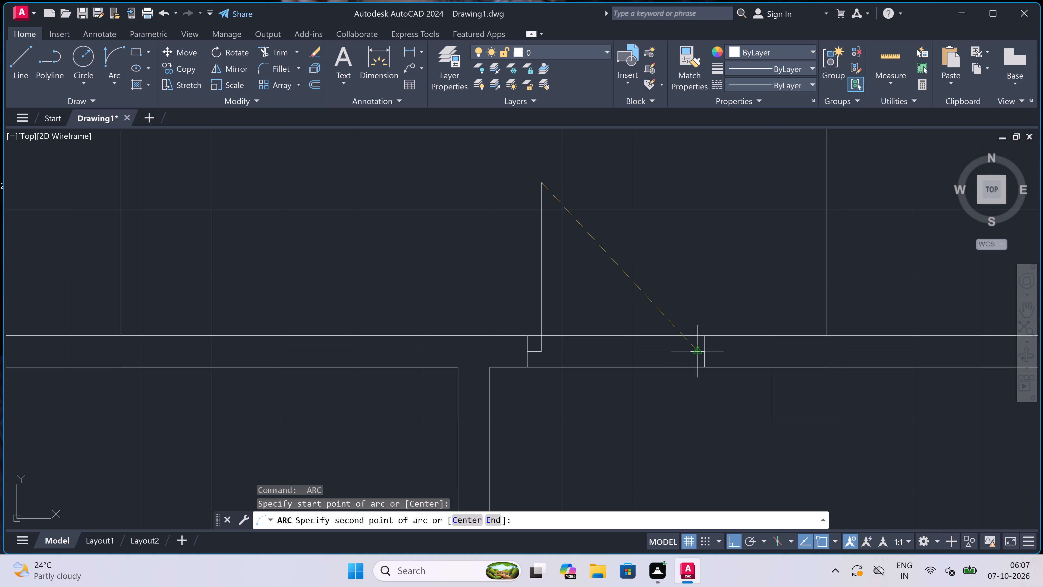
{"action": "left_click", "coordinate": [689, 352]}
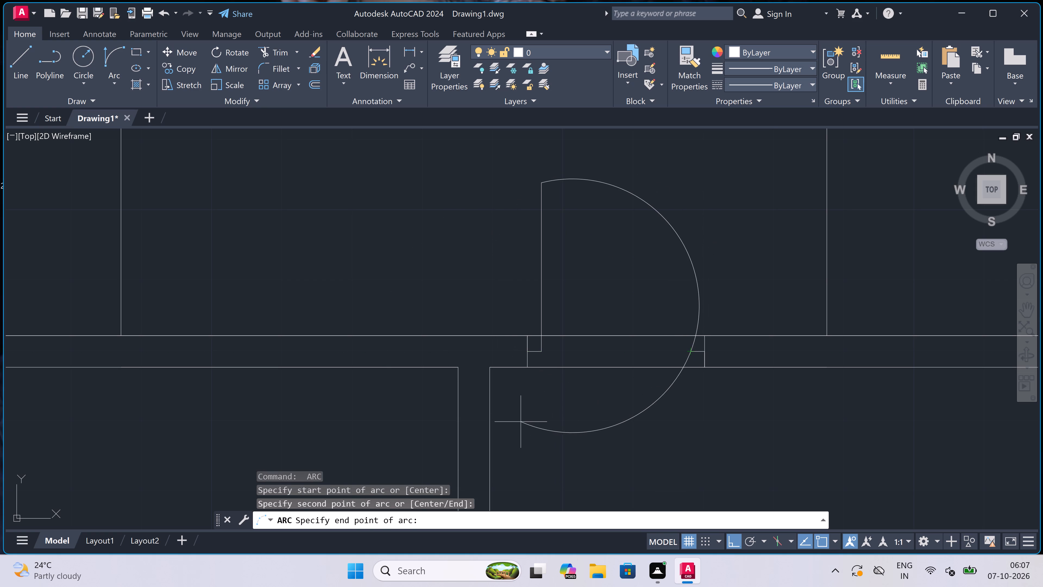
{"action": "left_click", "coordinate": [566, 468]}
Trim both north wall lines across the east door opening and the swing arc south of the east jamb's 2" line.
{"action": "key", "text": "t"}
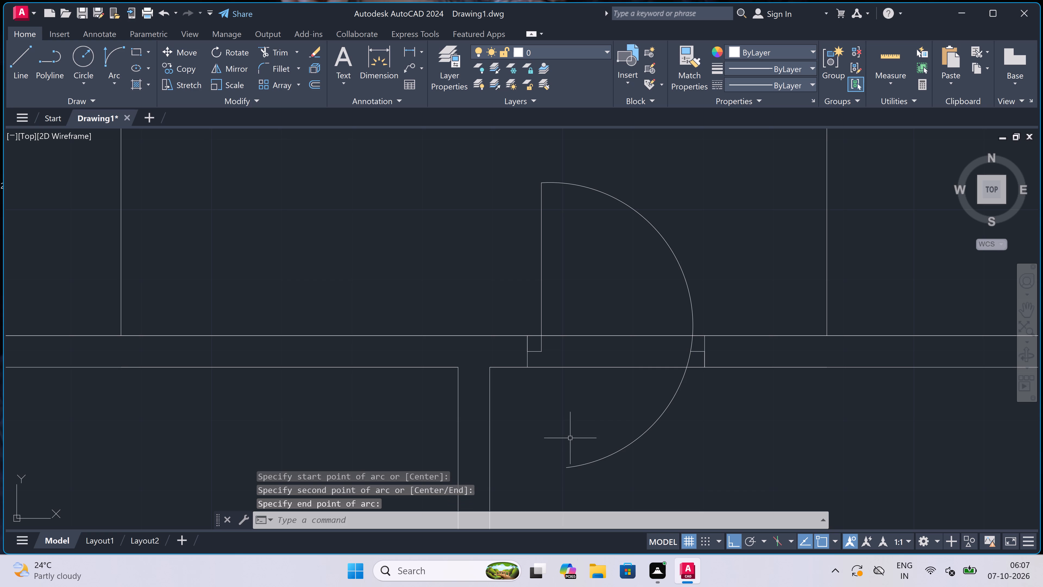
{"action": "key", "text": "r"}
{"action": "key", "text": "space"}
{"action": "left_click_drag", "start_coordinate": [599, 324], "coordinate": [602, 326]}
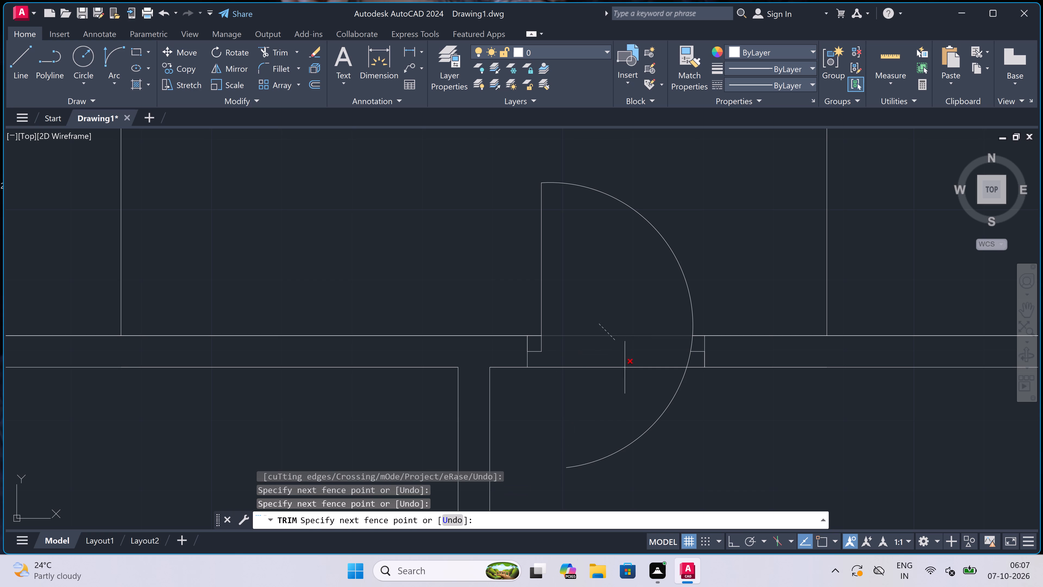
{"action": "left_click", "coordinate": [649, 430]}
{"action": "scroll", "coordinate": [697, 378], "scroll_direction": "up", "scroll_amount": 3}
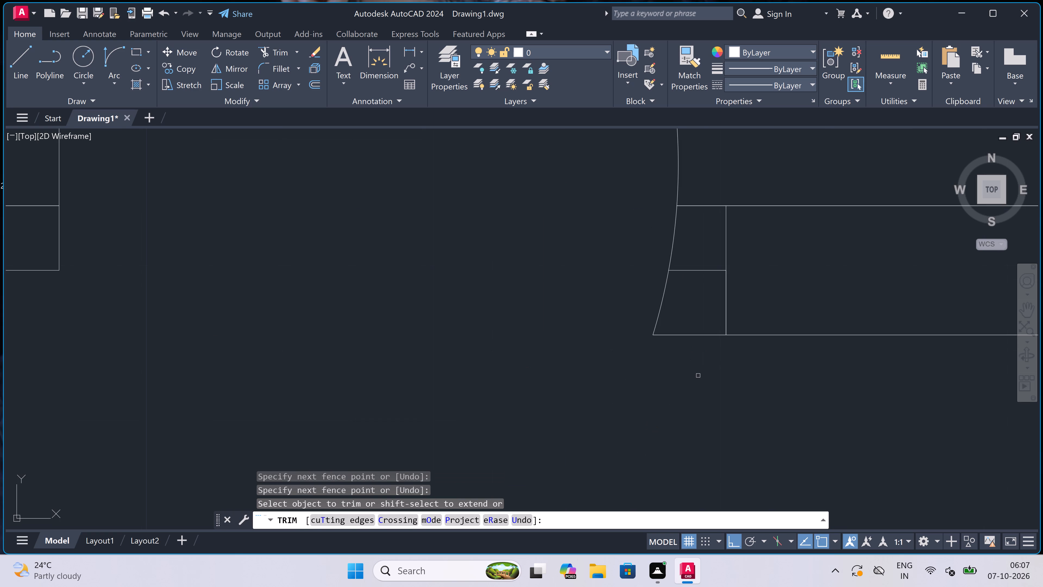
{"action": "left_click", "coordinate": [701, 367]}
{"action": "left_click_drag", "start_coordinate": [644, 305], "coordinate": [651, 307]}
{"action": "key", "text": "Escape"}
Just west of the northwest partition, draw a jamb line across the north wall, and from its midpoint lines 2" west and 2' north.
{"action": "scroll", "coordinate": [618, 298], "scroll_direction": "down", "scroll_amount": 5}
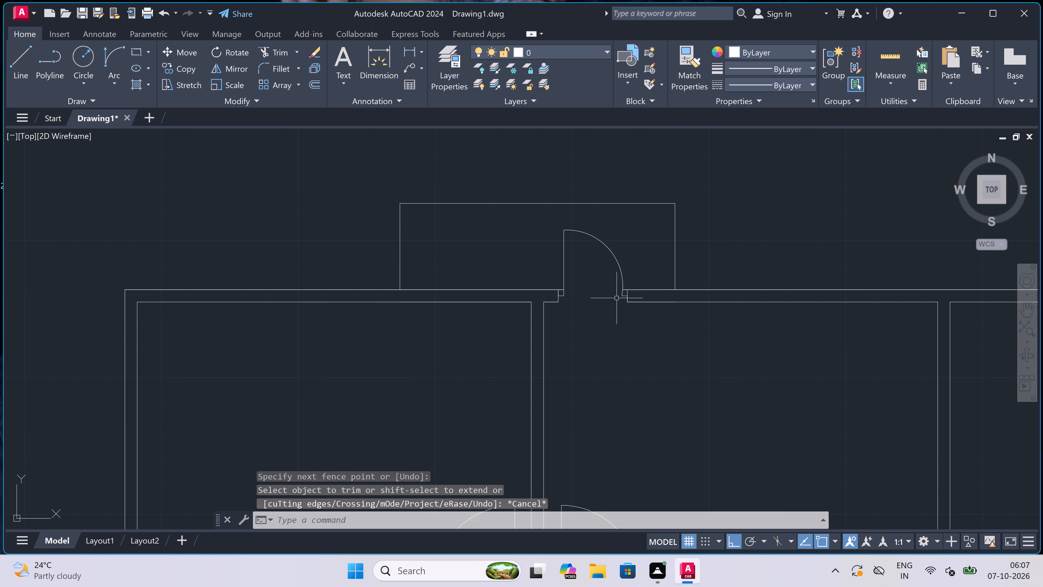
{"action": "key", "text": "l"}
{"action": "key", "text": "space"}
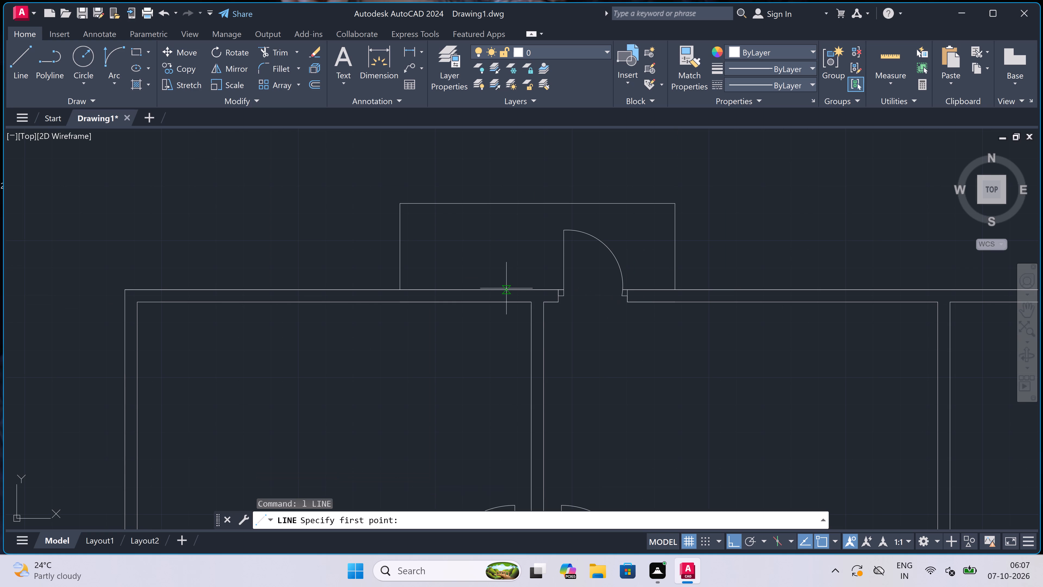
{"action": "scroll", "coordinate": [507, 288], "scroll_direction": "up", "scroll_amount": 2}
{"action": "left_click", "coordinate": [534, 324]}
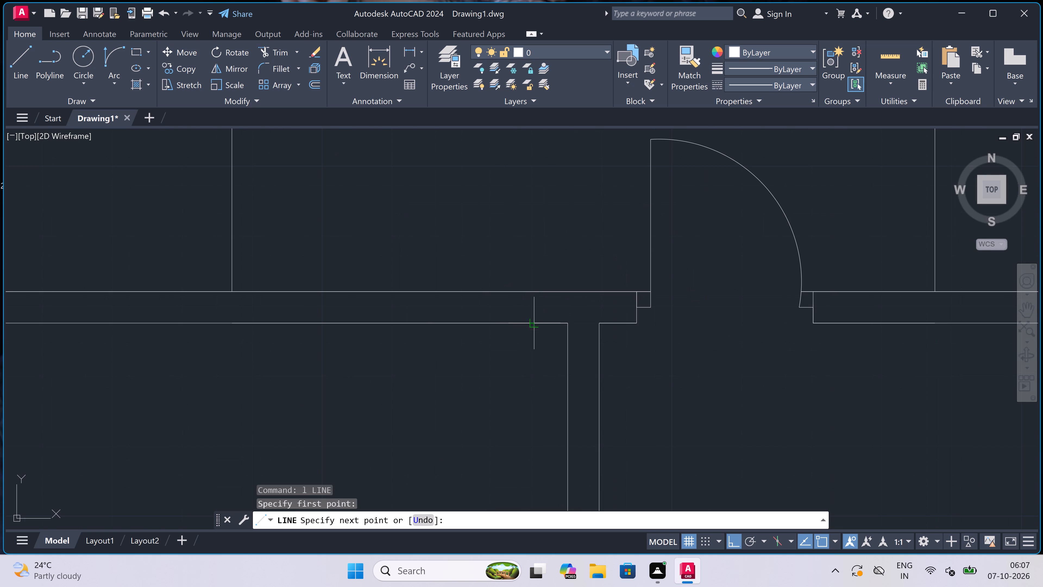
{"action": "double_click", "coordinate": [530, 294]}
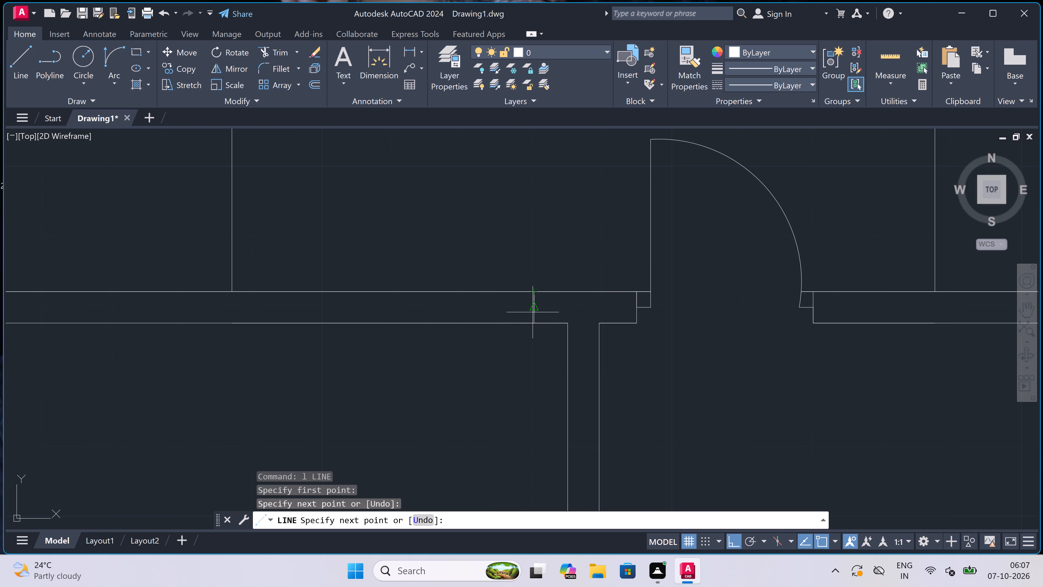
{"action": "left_click", "coordinate": [533, 309]}
{"action": "type", "text": "2\""}
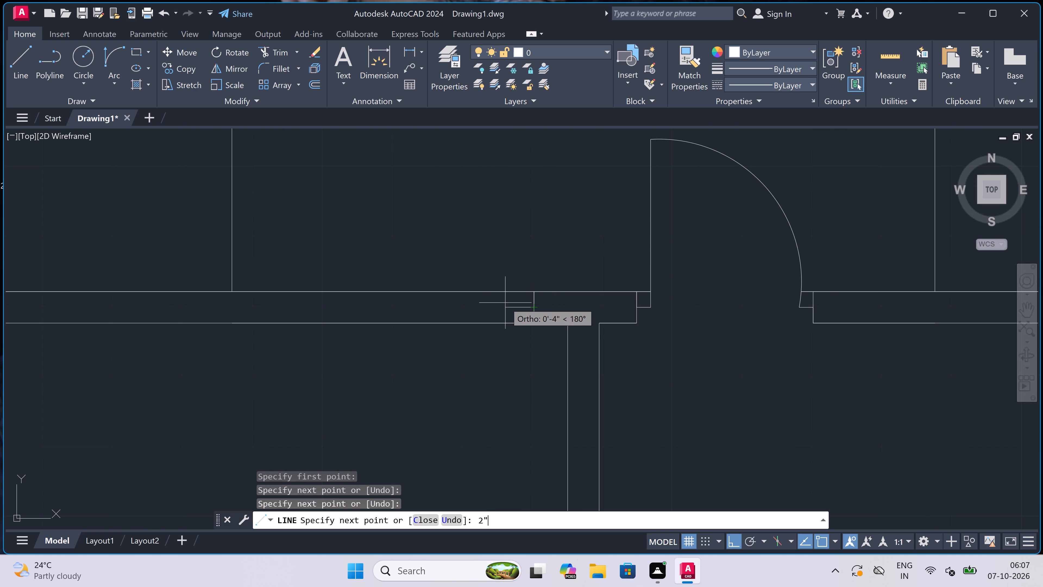
{"action": "key", "text": "space"}
{"action": "type", "text": "2'"}
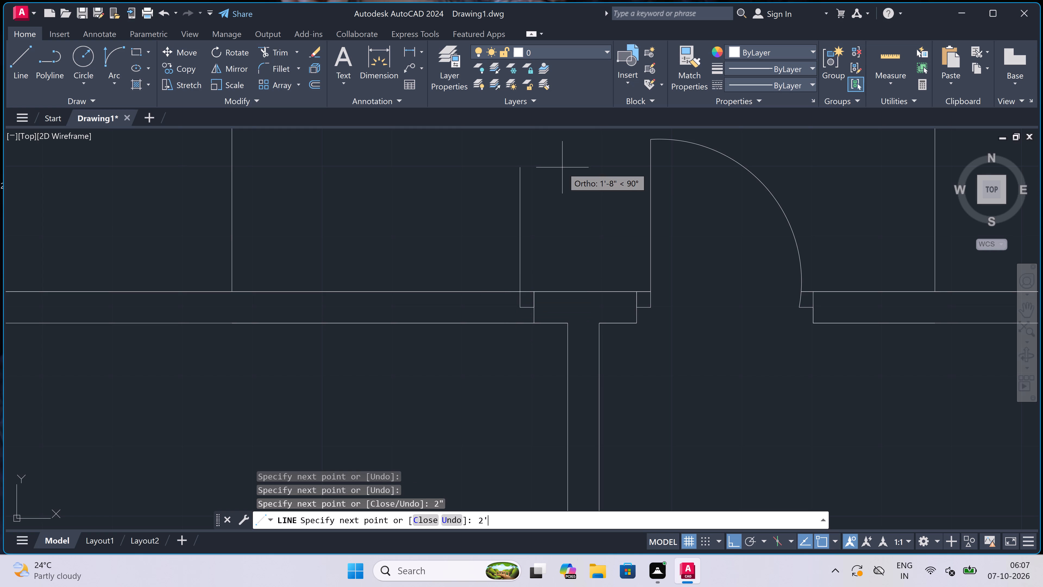
{"action": "key", "text": "space"}
{"action": "key", "text": "Escape"}
Draw the opposite jamb line across the north wall west of the new door leaf, with a 2" line east from its midpoint.
{"action": "key", "text": "space"}
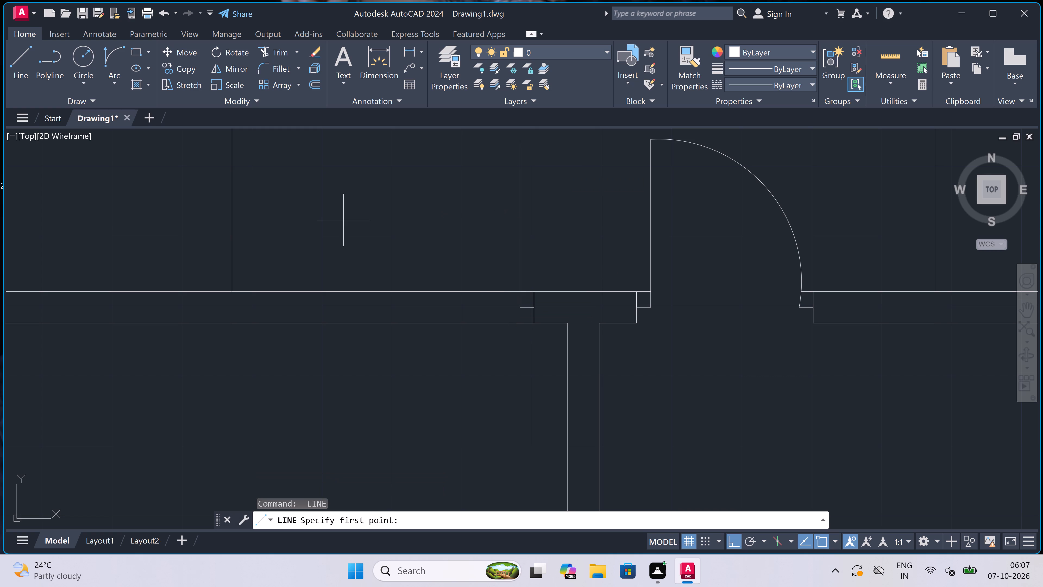
{"action": "double_click", "coordinate": [367, 290]}
{"action": "left_click", "coordinate": [364, 325]}
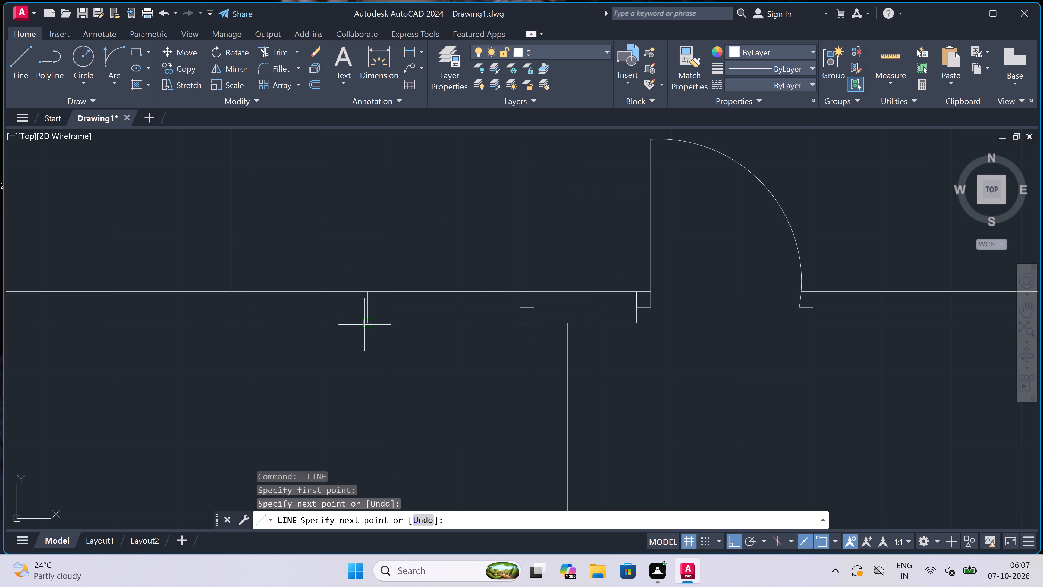
{"action": "double_click", "coordinate": [369, 303]}
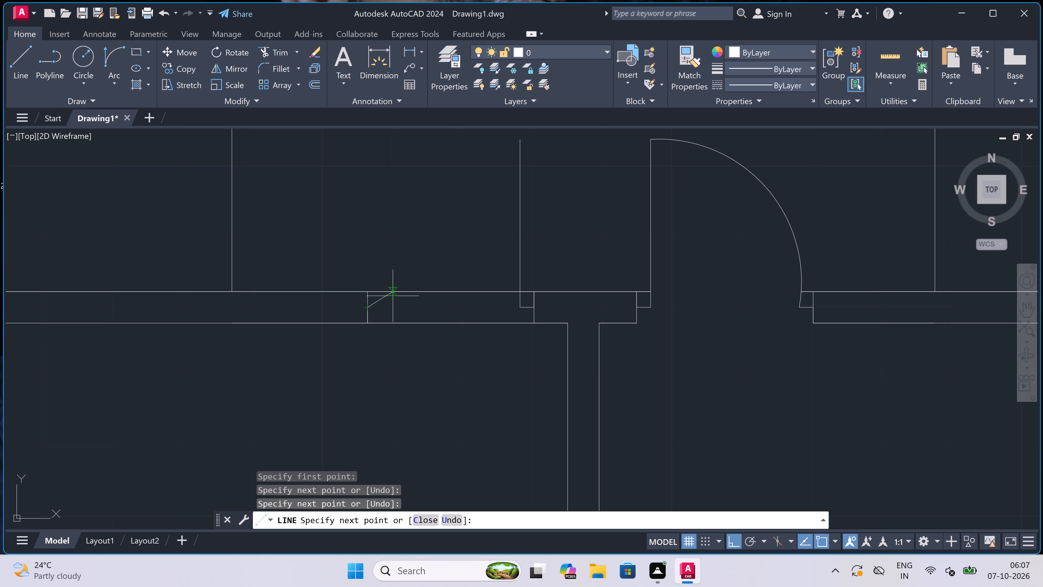
{"action": "key", "text": "2"}
{"action": "type", "text": "\""}
{"action": "key", "text": "space"}
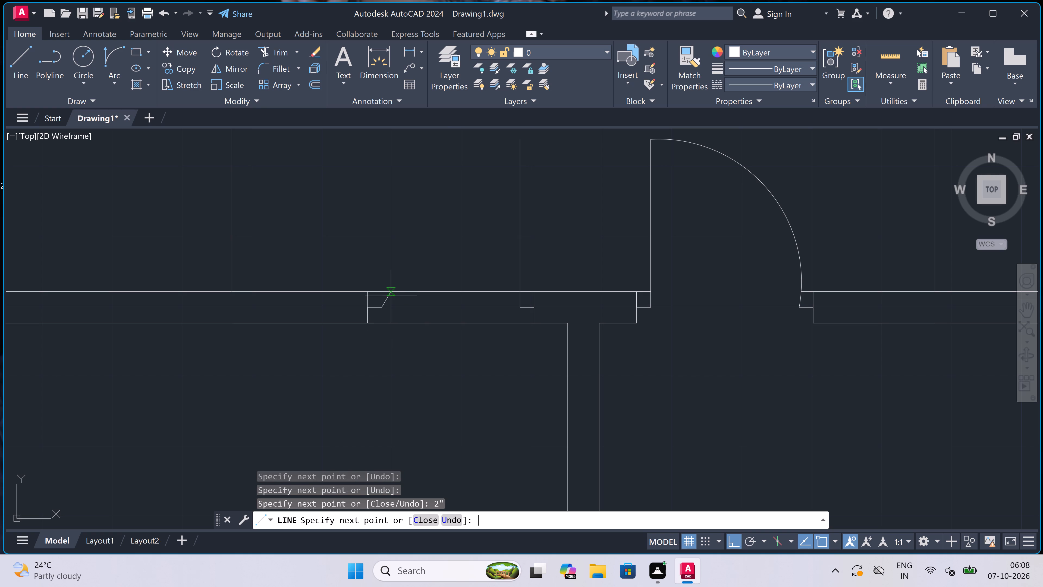
{"action": "key", "text": "Escape"}
Draw the west door's swing arc from the leaf's north end to the west jamb's 2" line end, with its start tangent pointing west.
{"action": "scroll", "coordinate": [391, 296], "scroll_direction": "down", "scroll_amount": 2}
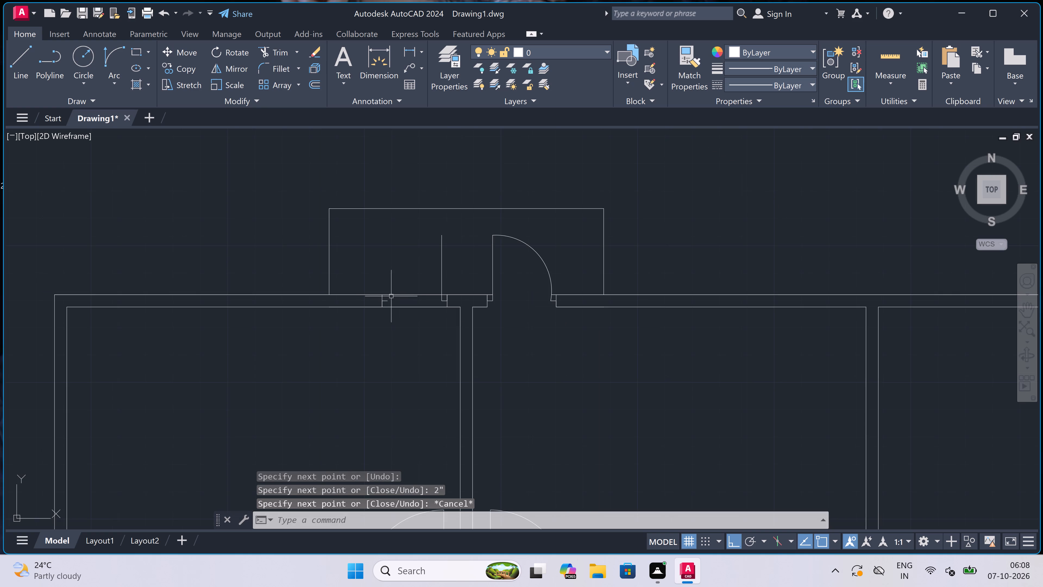
{"action": "scroll", "coordinate": [396, 288], "scroll_direction": "up", "scroll_amount": 2}
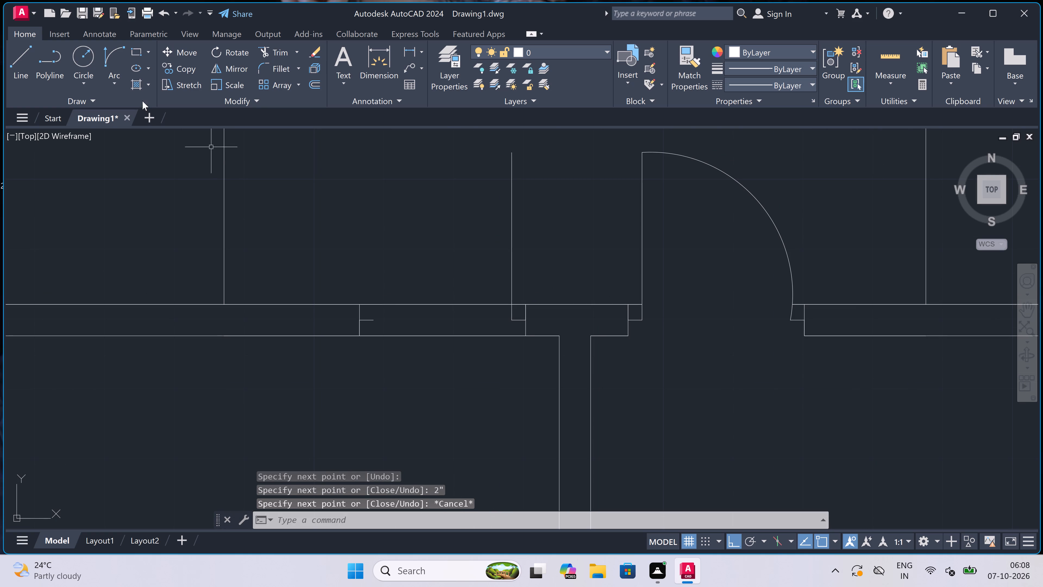
{"action": "left_click", "coordinate": [113, 53]}
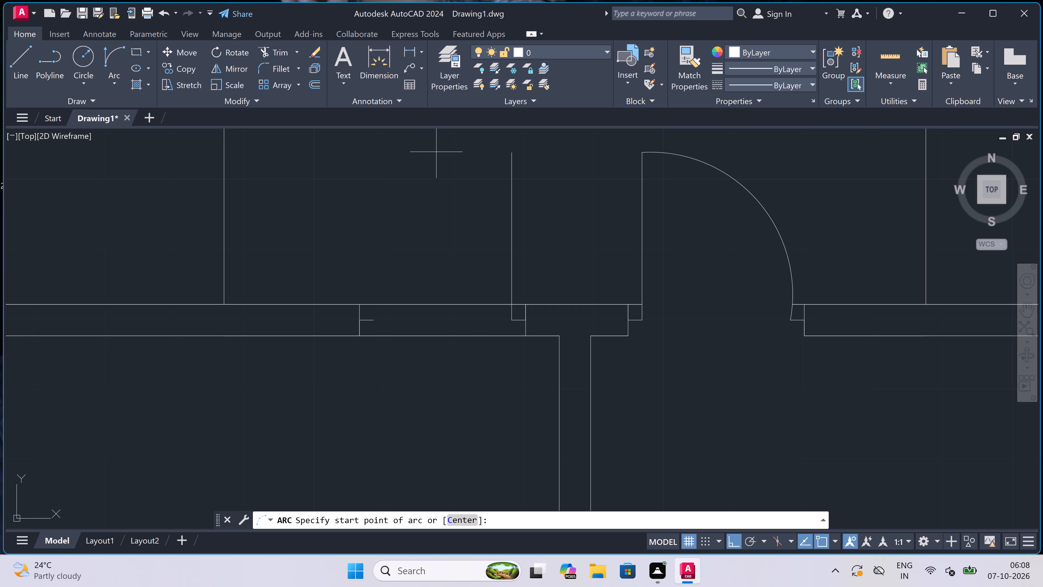
{"action": "left_click", "coordinate": [517, 152]}
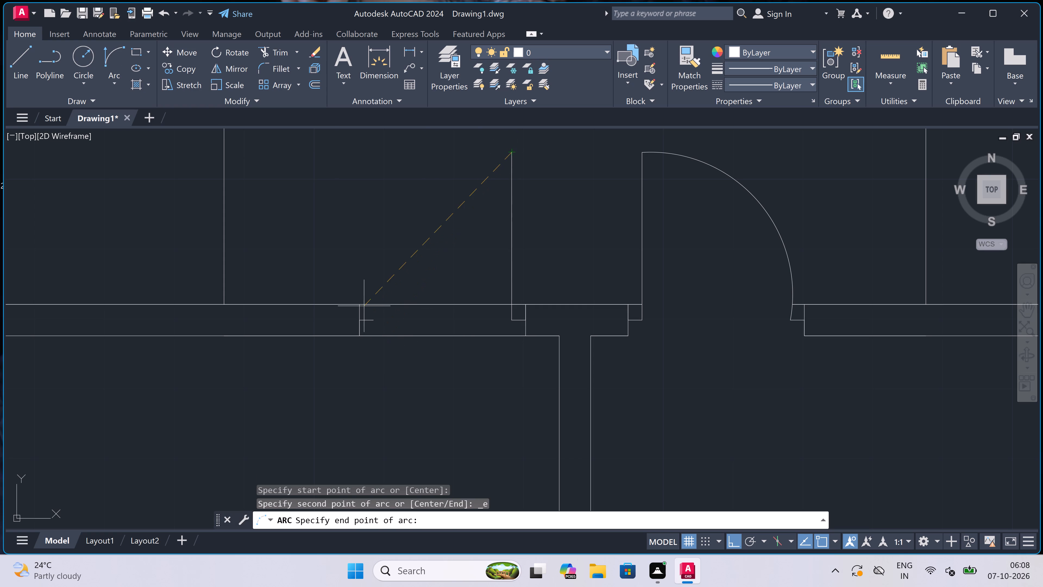
{"action": "double_click", "coordinate": [375, 315]}
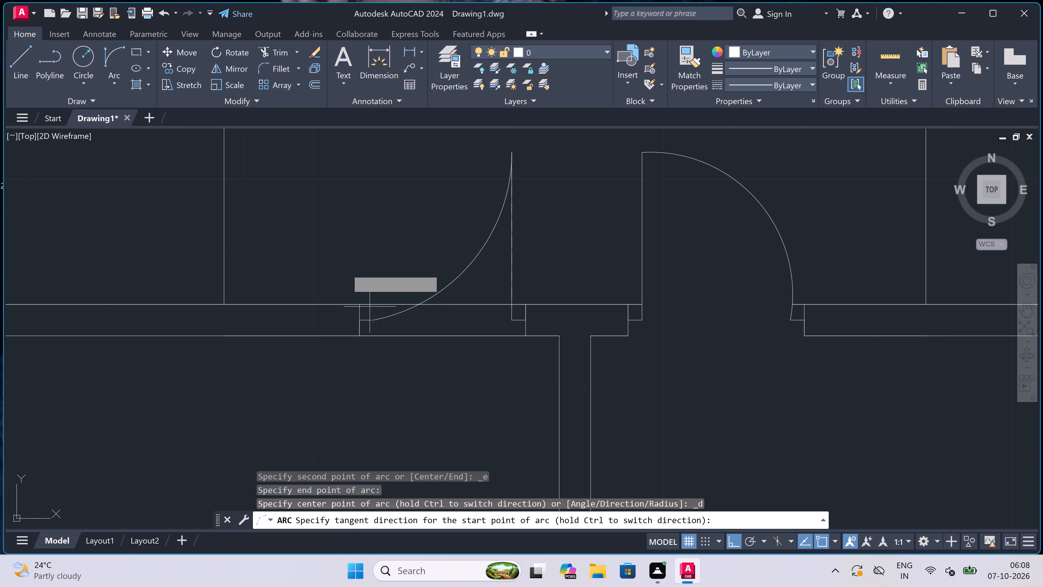
{"action": "left_click", "coordinate": [334, 243]}
Trim both north wall lines across the west door opening in the northwest projection.
{"action": "type", "text": "tr"}
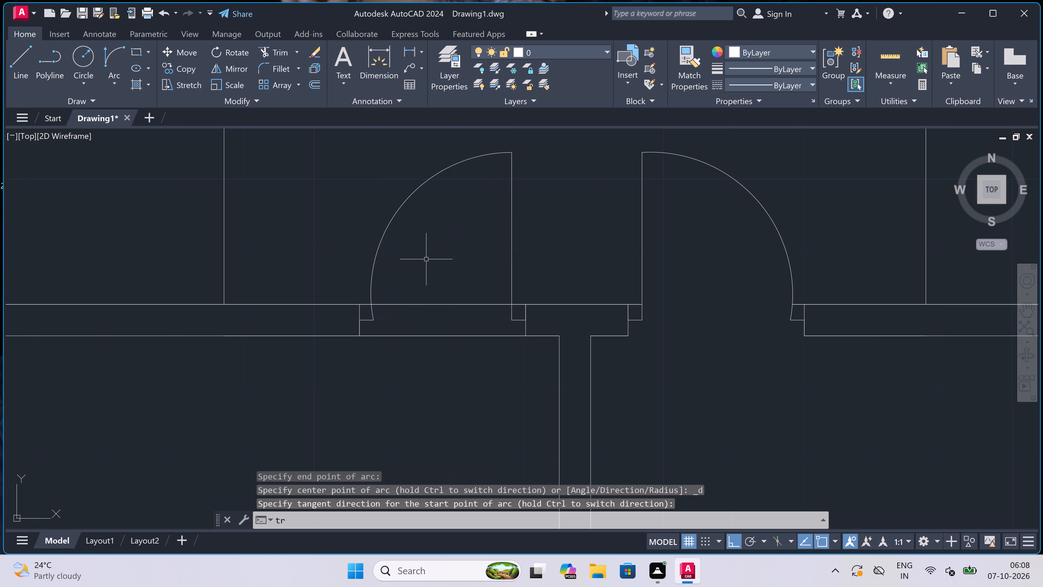
{"action": "key", "text": "space"}
{"action": "double_click", "coordinate": [435, 280]}
{"action": "left_click", "coordinate": [431, 314]}
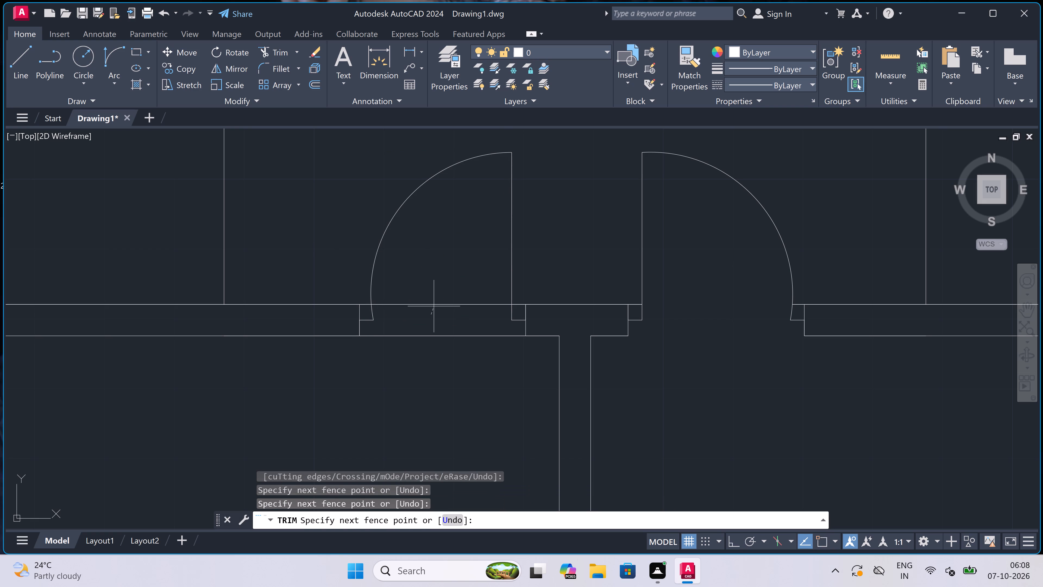
{"action": "double_click", "coordinate": [442, 277]}
{"action": "scroll", "coordinate": [442, 277], "scroll_direction": "down", "scroll_amount": 4}
{"action": "left_click", "coordinate": [443, 277]}
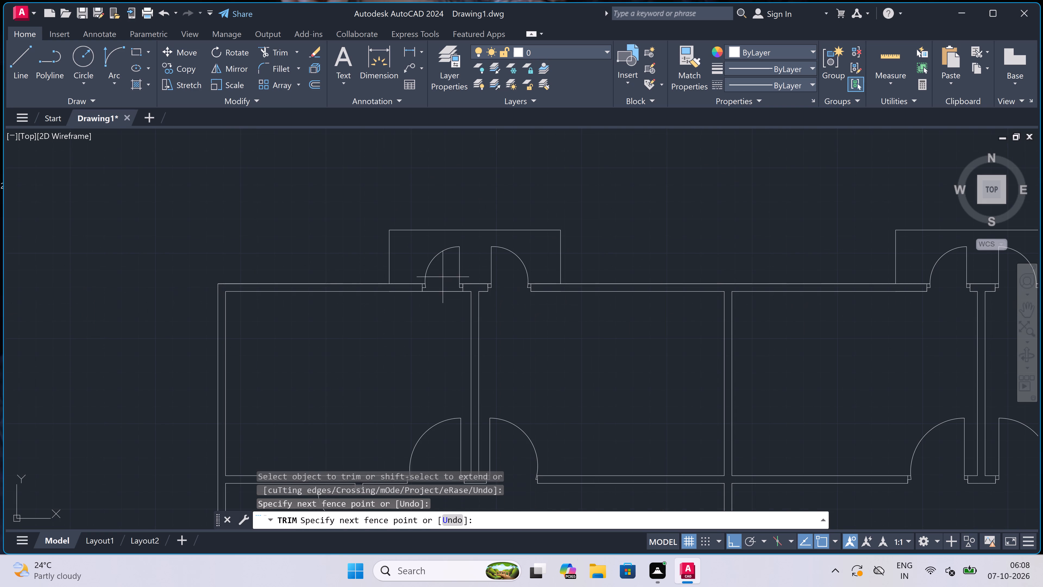
{"action": "left_click", "coordinate": [441, 301]}
{"action": "scroll", "coordinate": [441, 301], "scroll_direction": "down", "scroll_amount": 2}
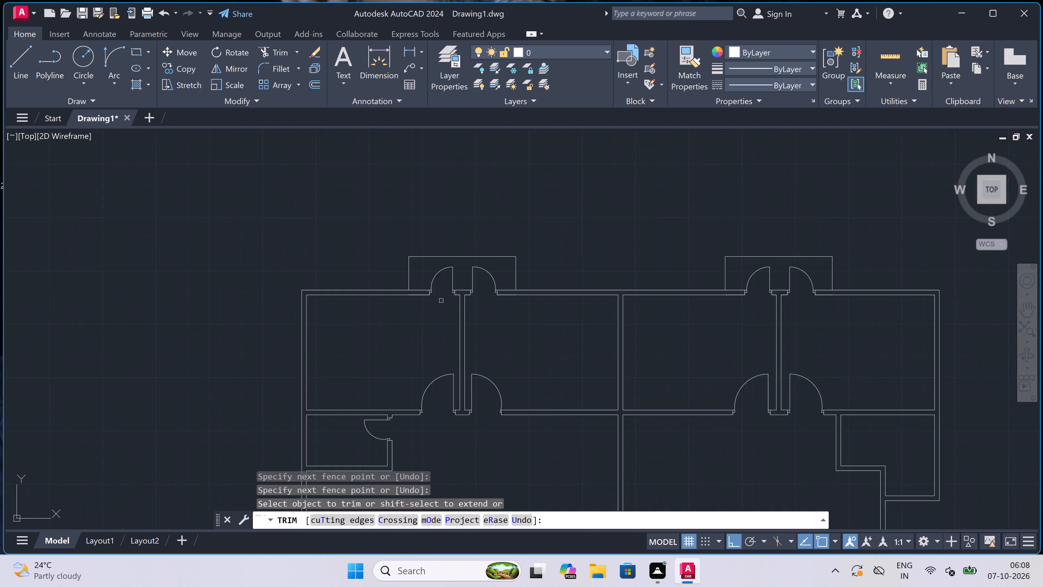
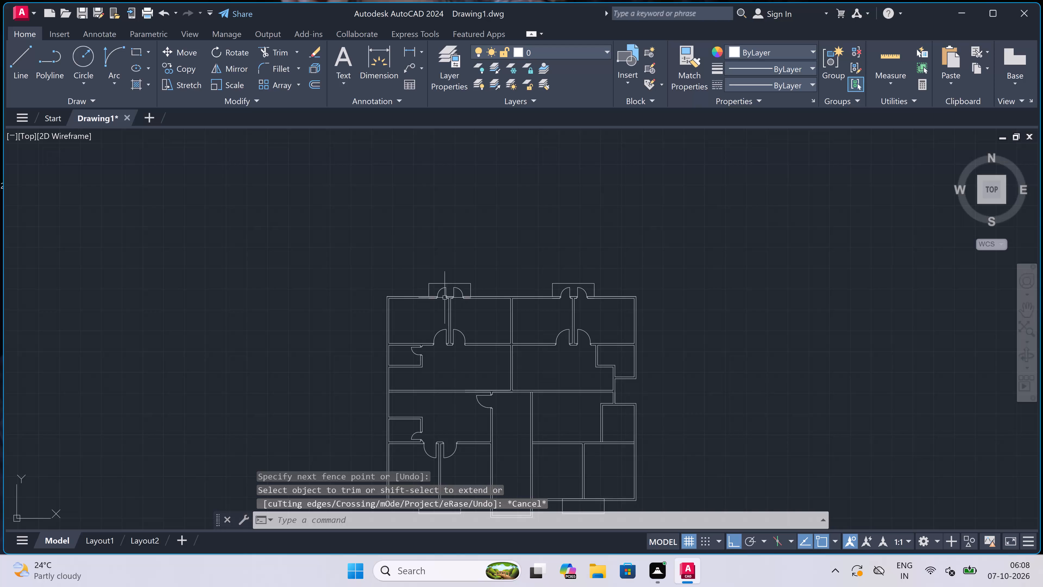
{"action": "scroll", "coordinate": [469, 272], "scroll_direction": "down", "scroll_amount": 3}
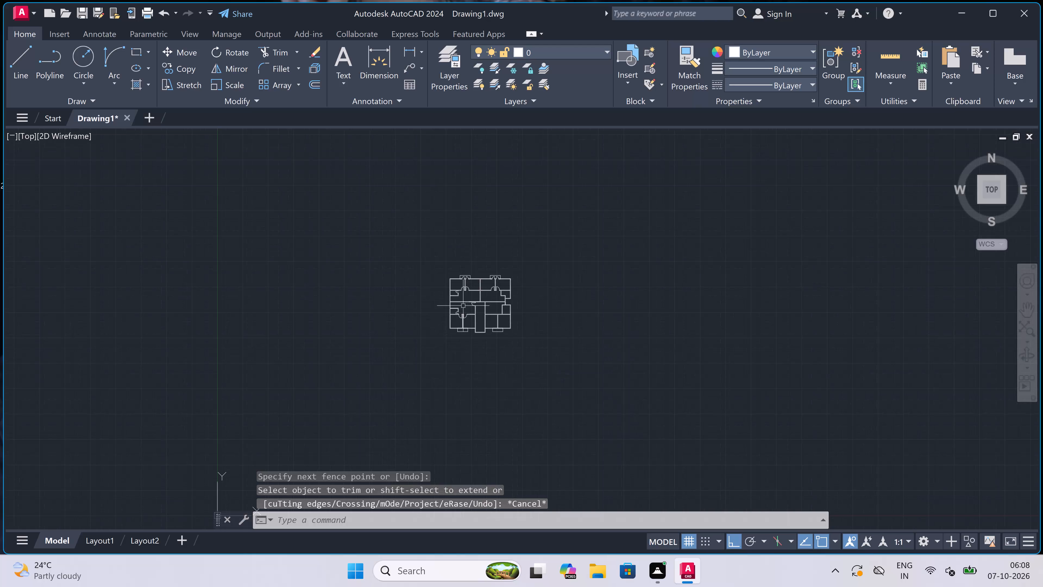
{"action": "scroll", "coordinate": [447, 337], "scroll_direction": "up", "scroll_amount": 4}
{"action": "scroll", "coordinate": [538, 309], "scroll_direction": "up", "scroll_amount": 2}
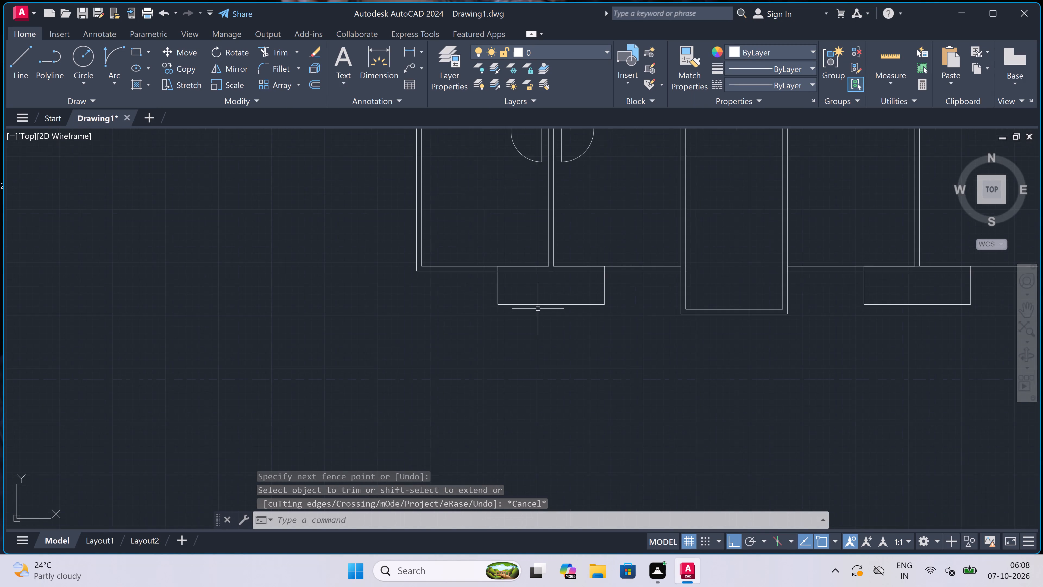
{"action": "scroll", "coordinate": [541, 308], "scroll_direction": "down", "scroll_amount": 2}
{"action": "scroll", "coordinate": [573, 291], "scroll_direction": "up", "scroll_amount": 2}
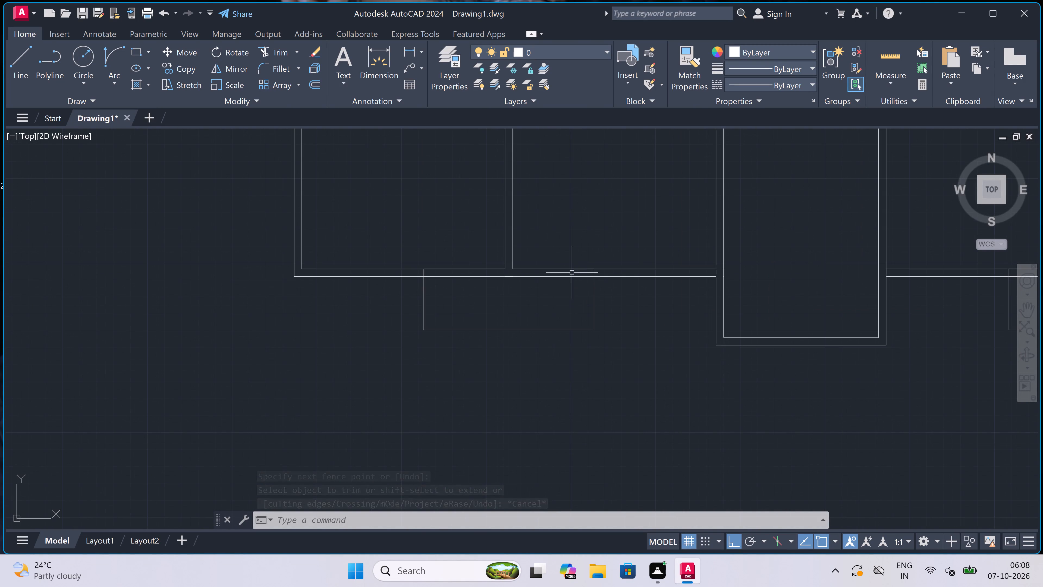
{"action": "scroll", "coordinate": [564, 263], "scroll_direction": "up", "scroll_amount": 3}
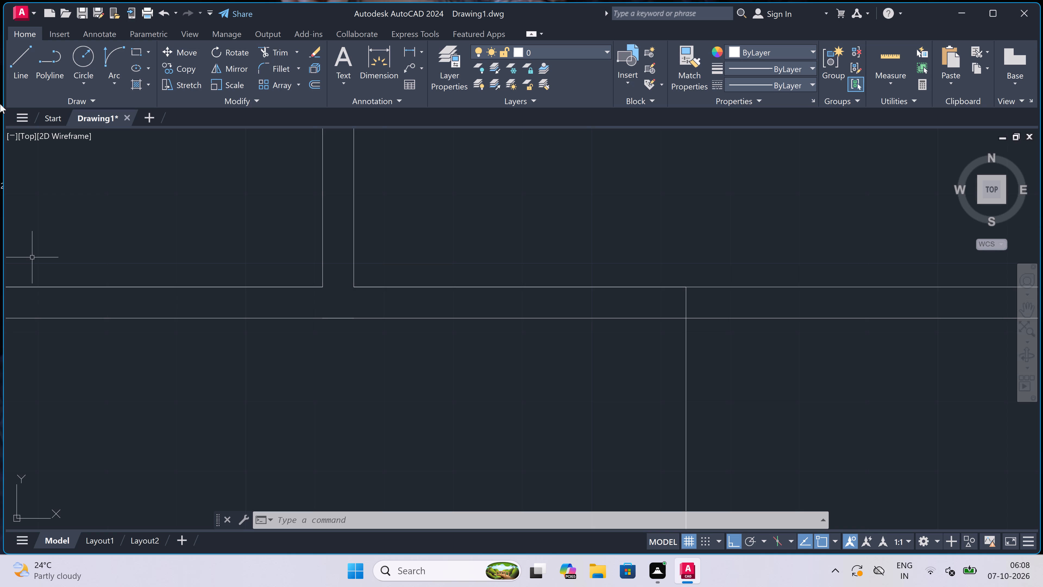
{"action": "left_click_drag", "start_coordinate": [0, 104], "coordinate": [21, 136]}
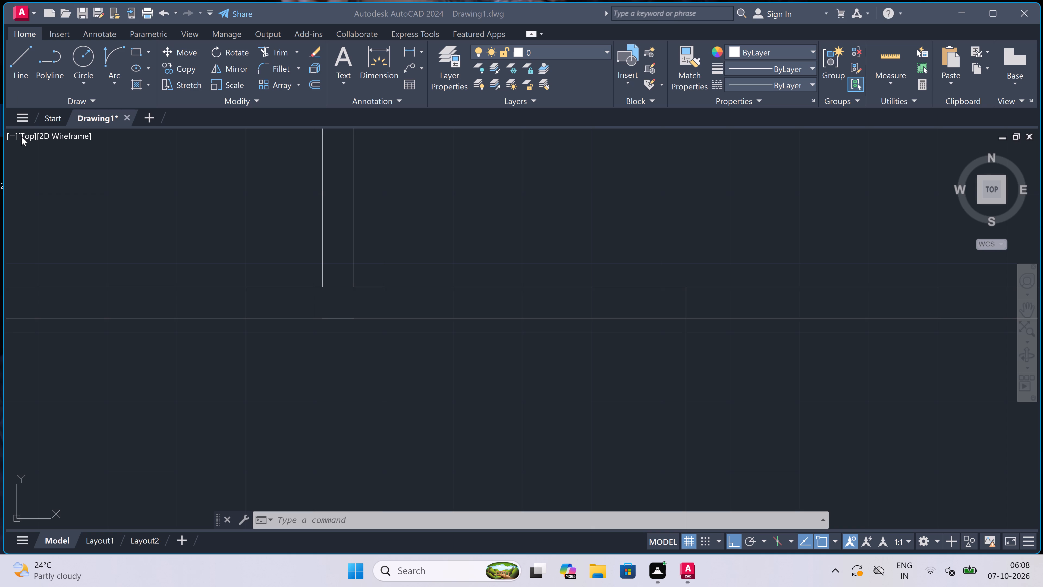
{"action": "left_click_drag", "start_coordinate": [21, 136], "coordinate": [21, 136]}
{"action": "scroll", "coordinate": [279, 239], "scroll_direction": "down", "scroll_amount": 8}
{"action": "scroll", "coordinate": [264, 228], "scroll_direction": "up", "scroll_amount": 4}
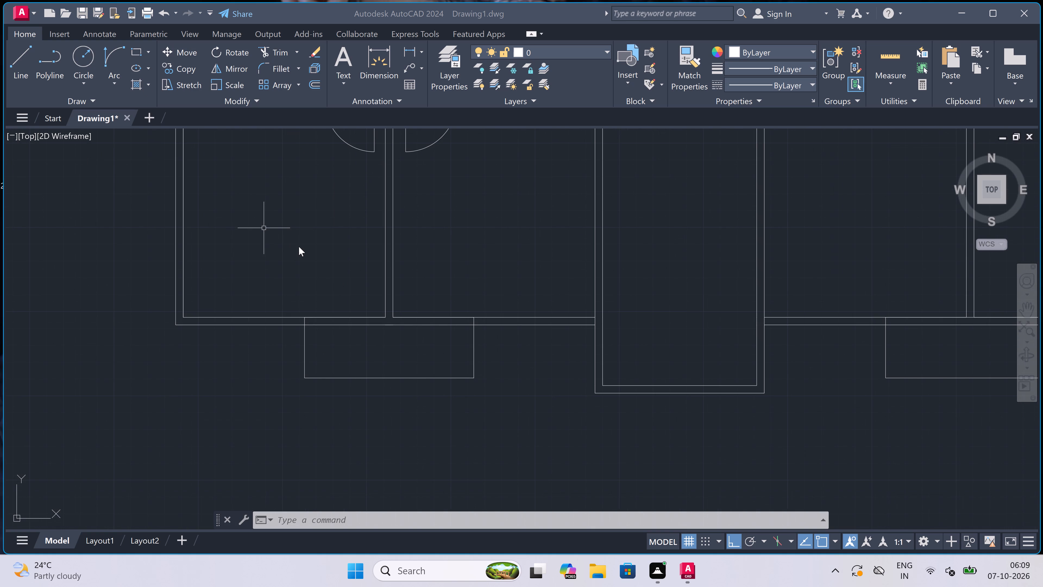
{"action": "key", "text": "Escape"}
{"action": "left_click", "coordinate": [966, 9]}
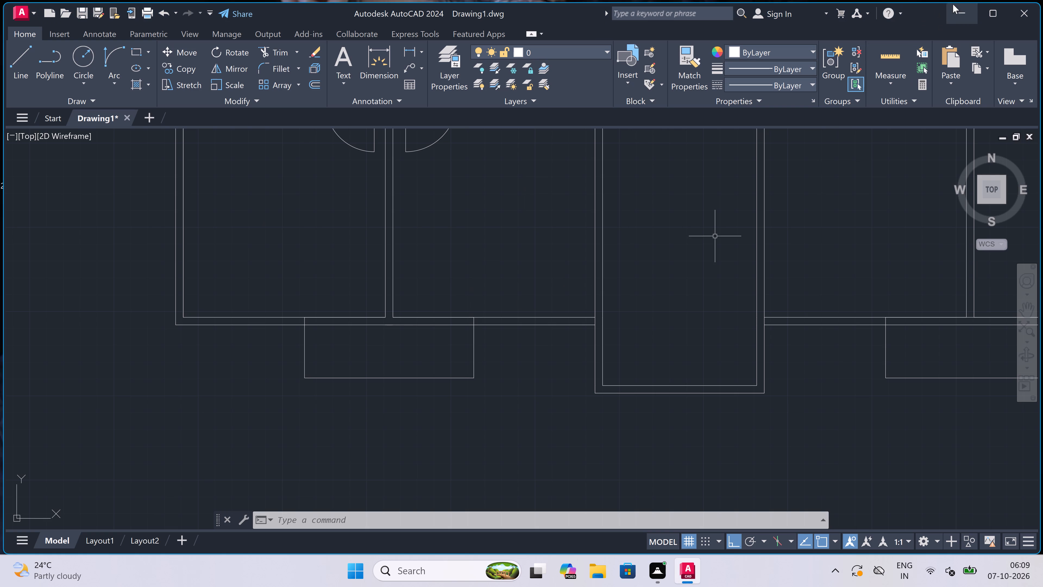
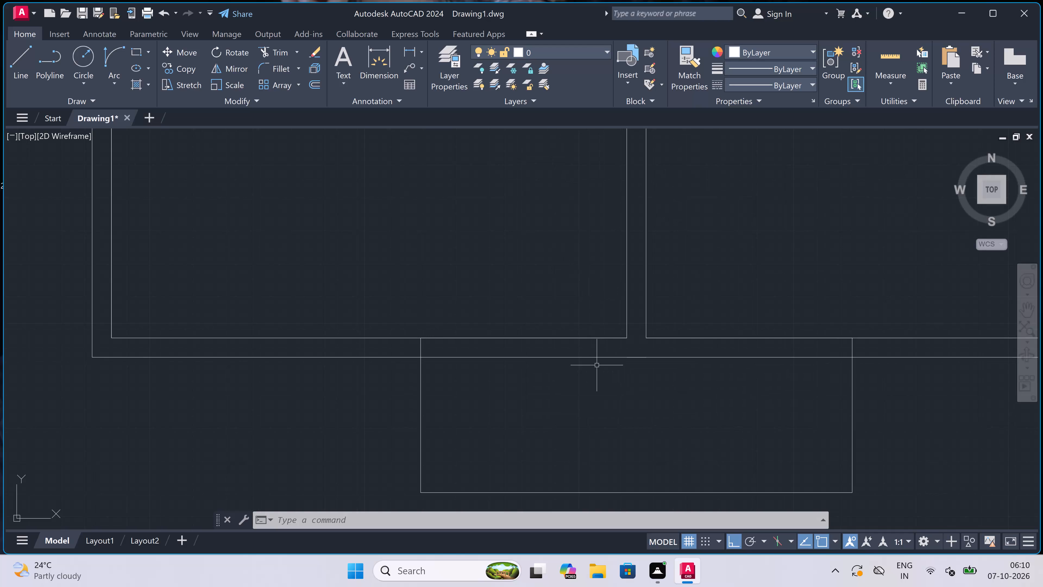
Draw a door jamb across the lower exterior wall just left of the partition, with a 2" stop leftward and a 2' leaf down into the balcony.
{"action": "key", "text": "l"}
{"action": "key", "text": "space"}
{"action": "scroll", "coordinate": [608, 341], "scroll_direction": "up", "scroll_amount": 1}
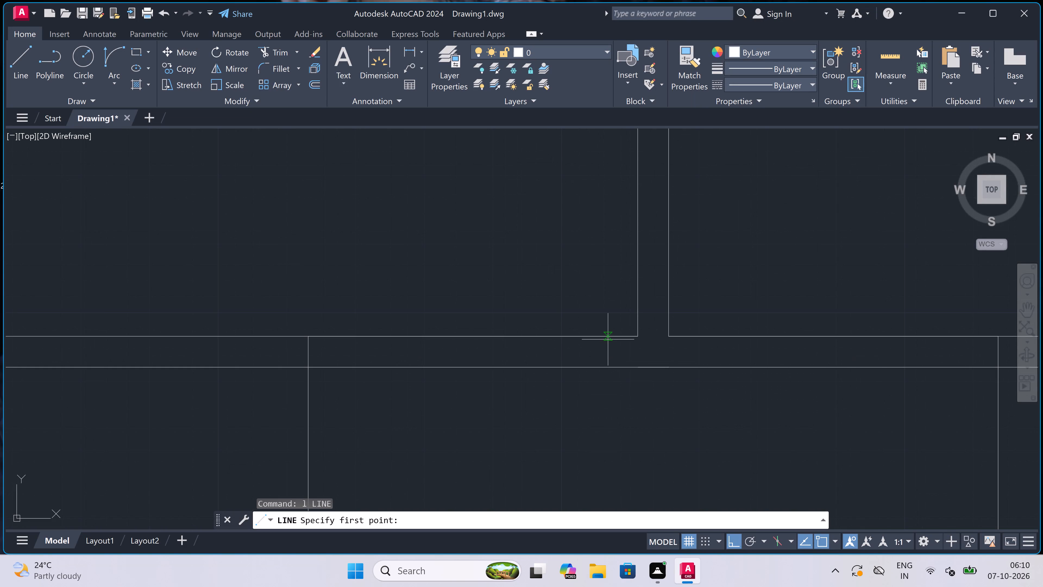
{"action": "left_click", "coordinate": [608, 339]}
{"action": "left_click", "coordinate": [607, 366]}
{"action": "left_click", "coordinate": [606, 351]}
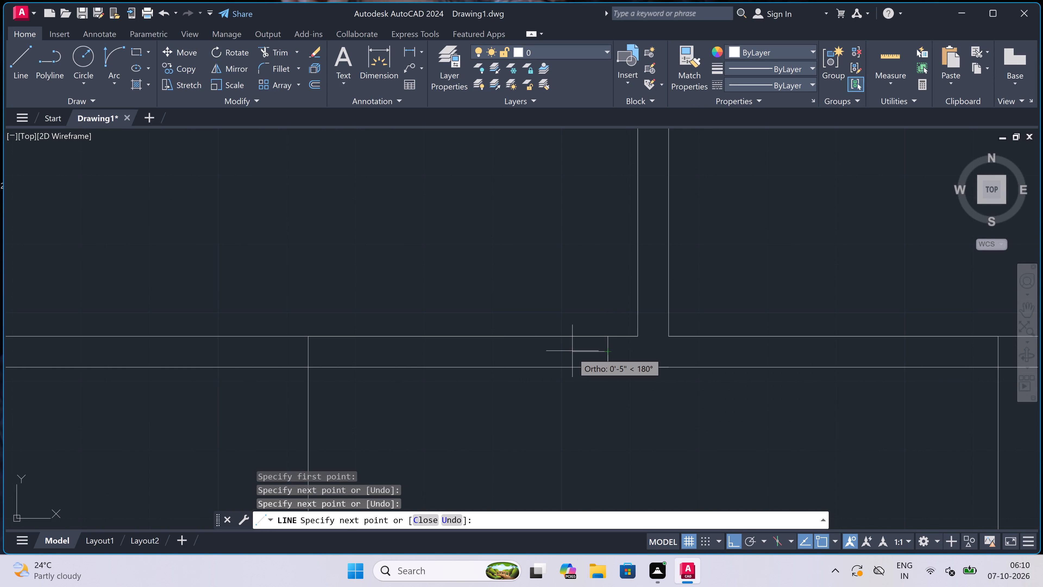
{"action": "type", "text": "2\""}
{"action": "key", "text": "space"}
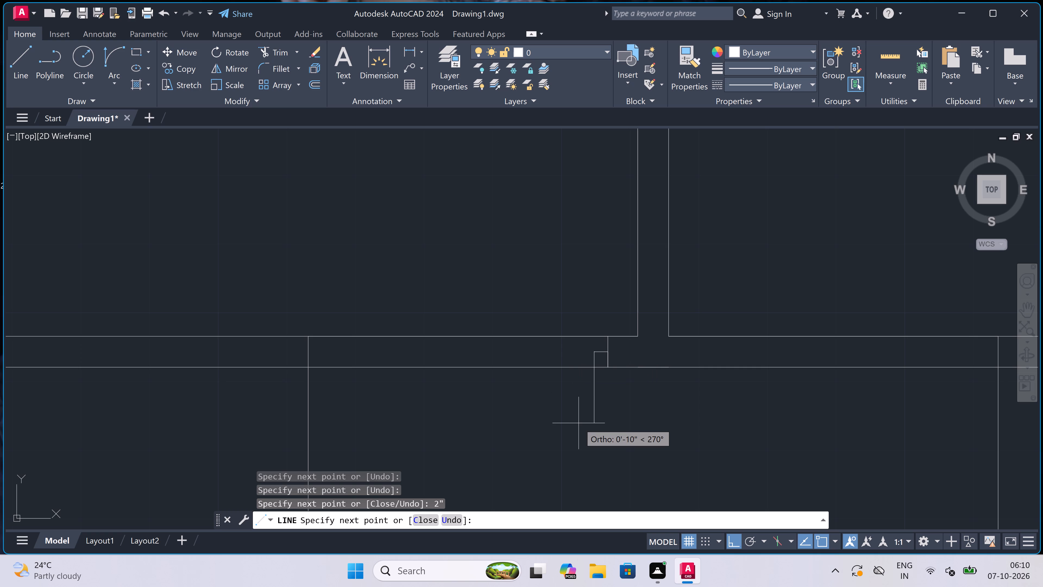
{"action": "type", "text": "2'"}
{"action": "key", "text": "space"}
{"action": "key", "text": "Escape"}
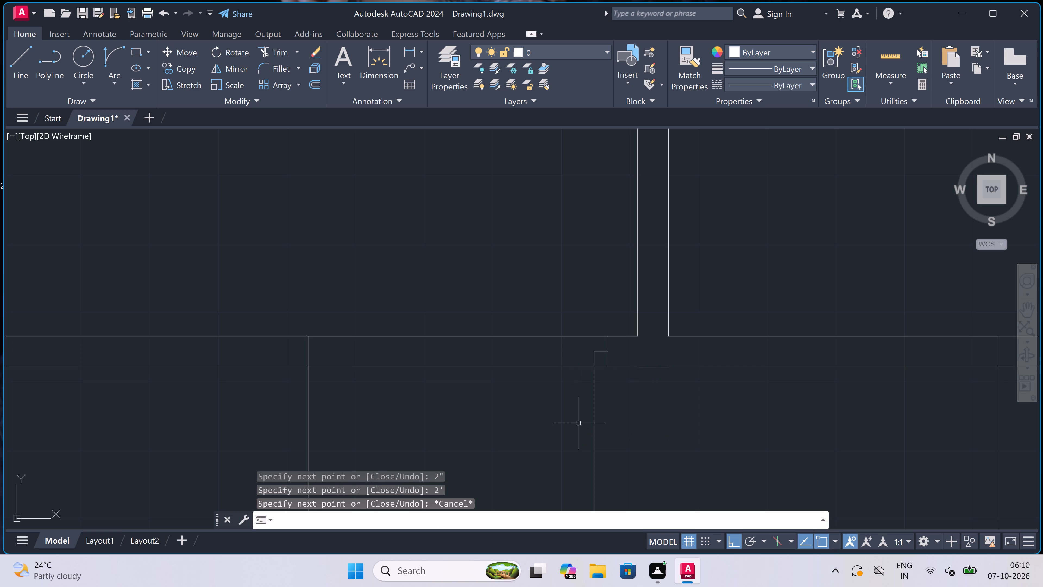
Draw the opposite jamb across the wall on the left side of this door opening, with a 2" stop pointing toward the leaf.
{"action": "scroll", "coordinate": [574, 348], "scroll_direction": "down", "scroll_amount": 5}
{"action": "scroll", "coordinate": [553, 380], "scroll_direction": "up", "scroll_amount": 4}
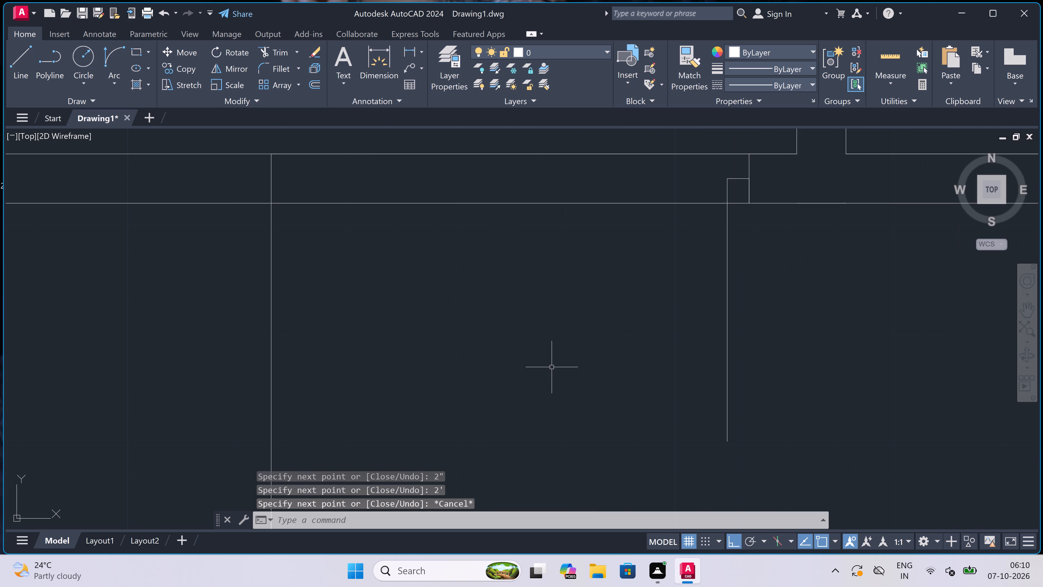
{"action": "key", "text": "space"}
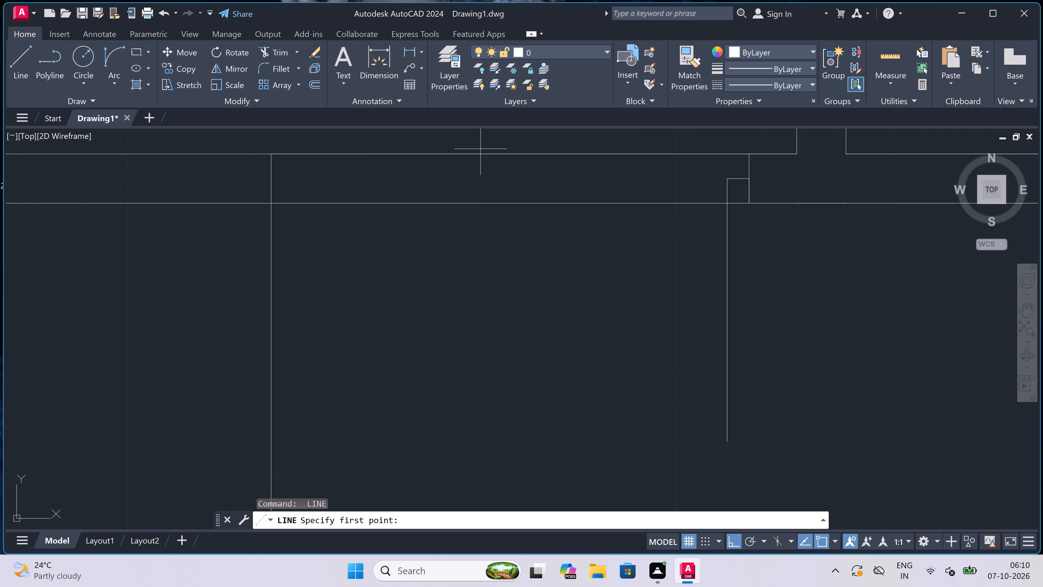
{"action": "left_click", "coordinate": [470, 151]}
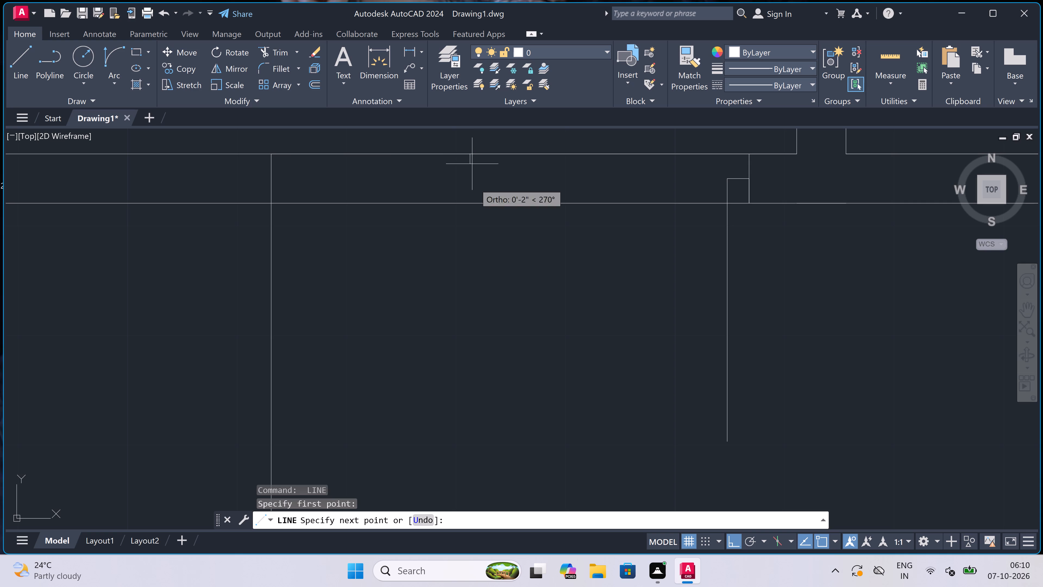
{"action": "left_click", "coordinate": [468, 203]}
{"action": "left_click_drag", "start_coordinate": [472, 175], "coordinate": [476, 175]}
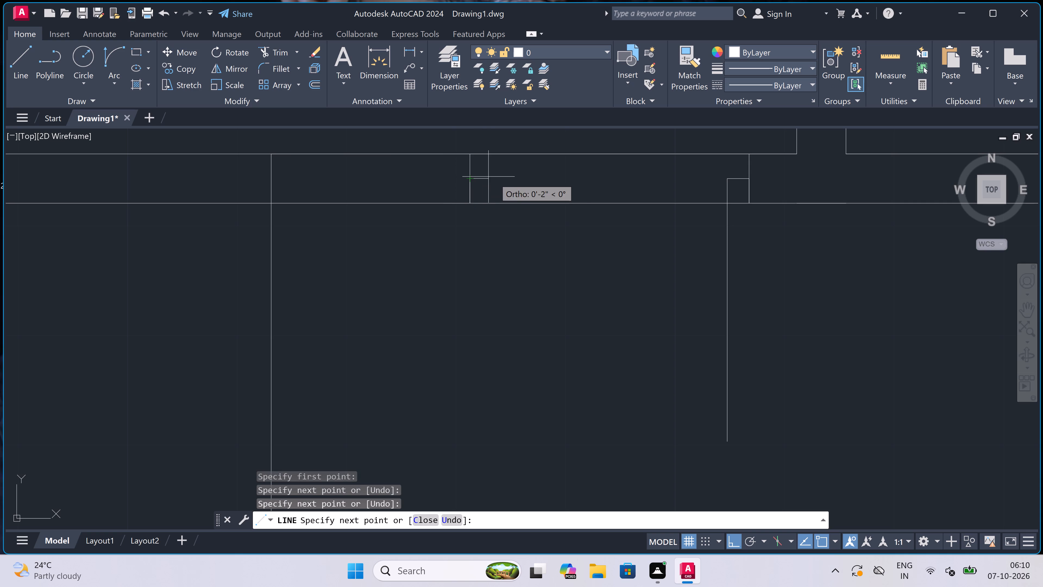
{"action": "type", "text": "2\""}
{"action": "key", "text": "space"}
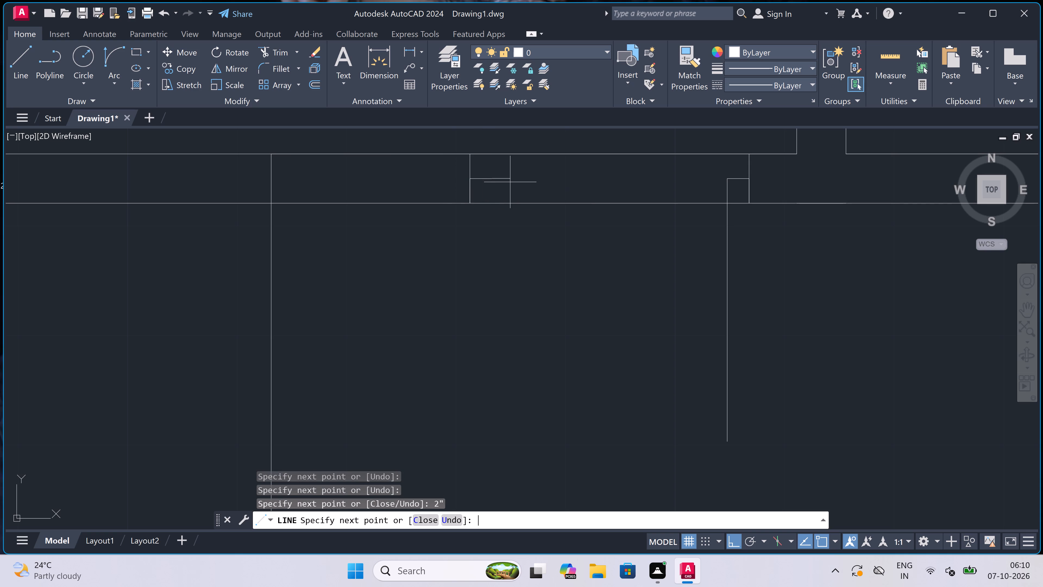
{"action": "key", "text": "Escape"}
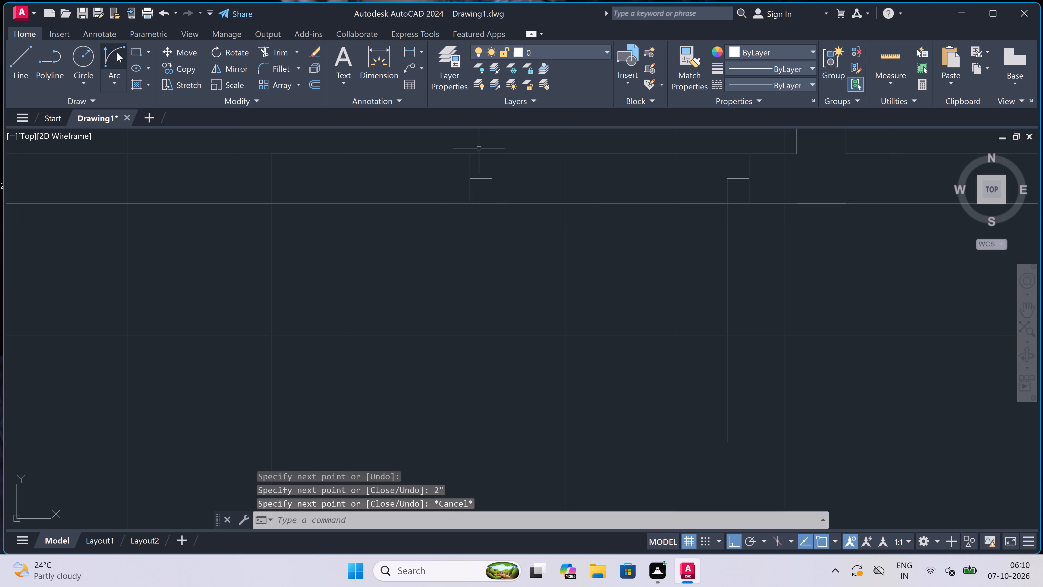
Draw the door swing as a start-end-direction arc from the leaf's free end to the opposite 2" stop, bulging toward the balcony's lower left.
{"action": "left_click", "coordinate": [117, 51]}
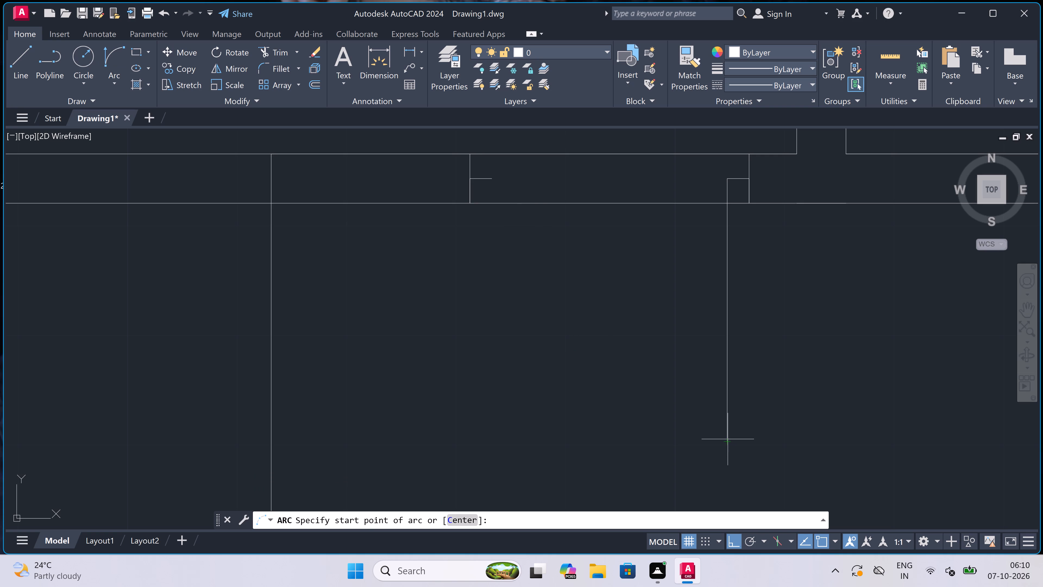
{"action": "left_click_drag", "start_coordinate": [728, 439], "coordinate": [724, 434]}
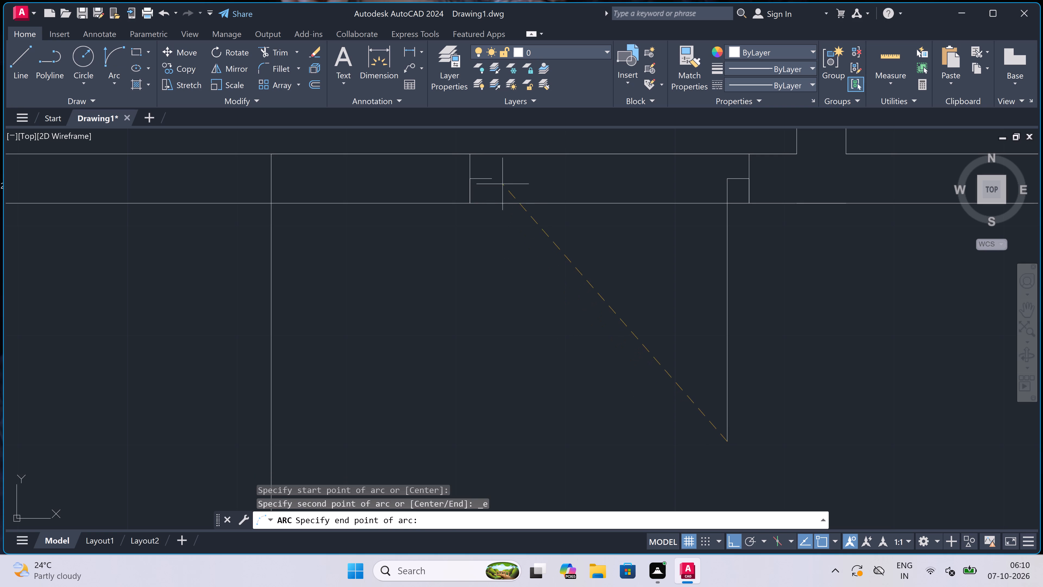
{"action": "left_click", "coordinate": [492, 177]}
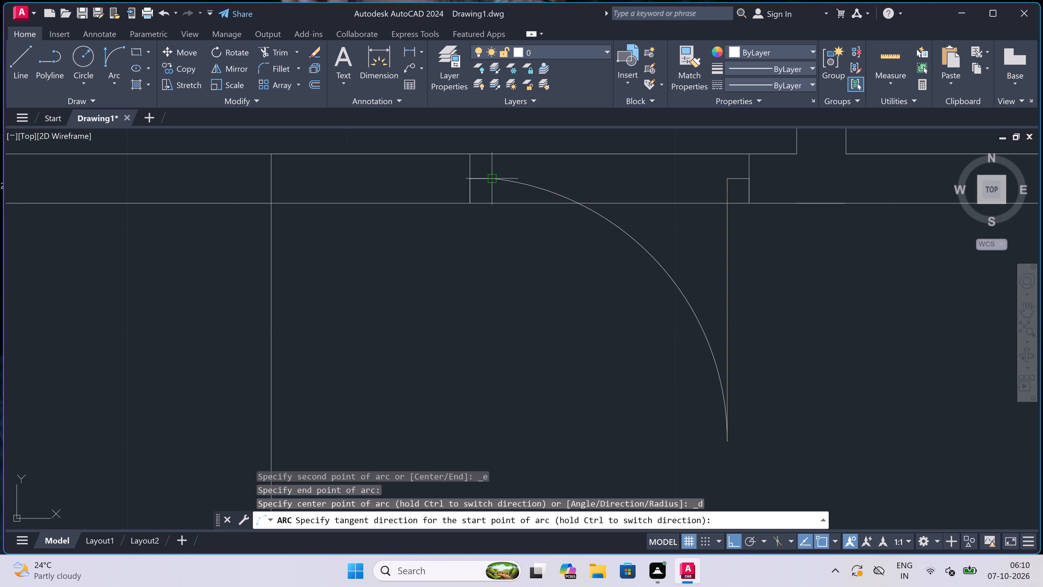
{"action": "scroll", "coordinate": [492, 177], "scroll_direction": "down", "scroll_amount": 1}
{"action": "left_click", "coordinate": [435, 252]}
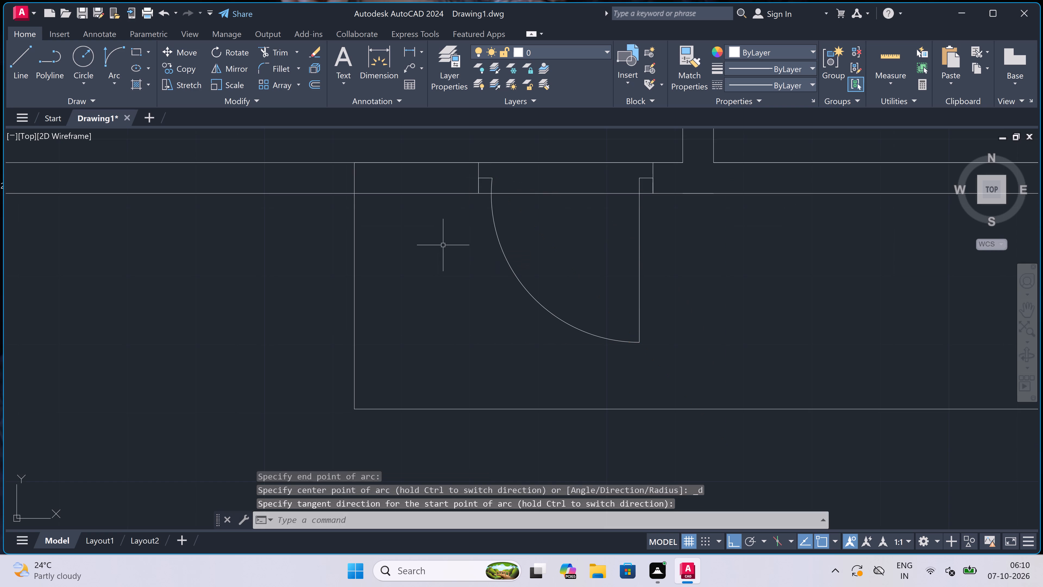
Trim both wall lines between the two jambs to clear the left balcony door opening.
{"action": "key", "text": "t"}
{"action": "key", "text": "r"}
{"action": "key", "text": "space"}
{"action": "left_click", "coordinate": [549, 152]}
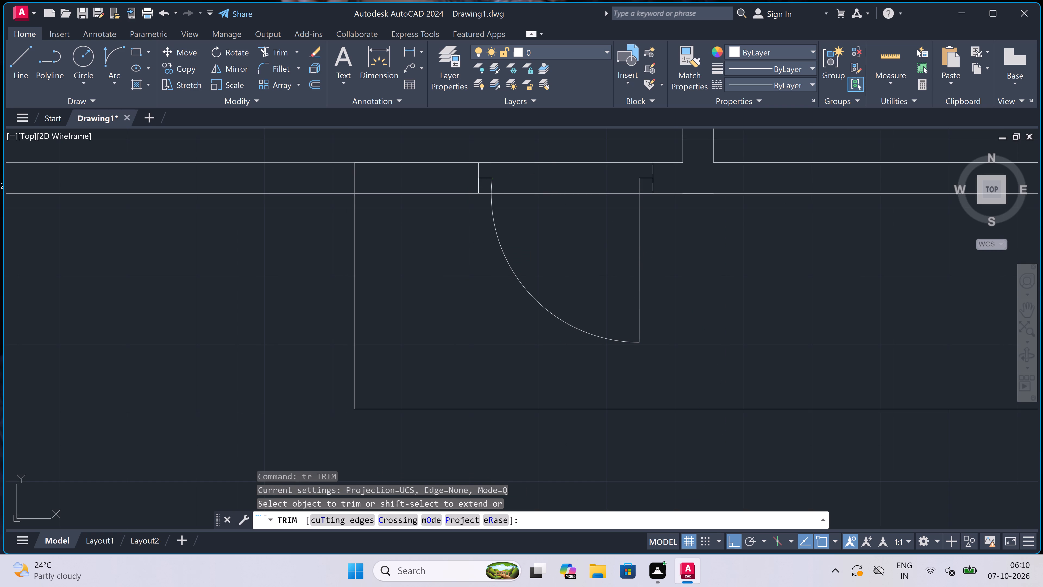
{"action": "left_click_drag", "start_coordinate": [554, 219], "coordinate": [555, 212]}
{"action": "left_click", "coordinate": [563, 141]}
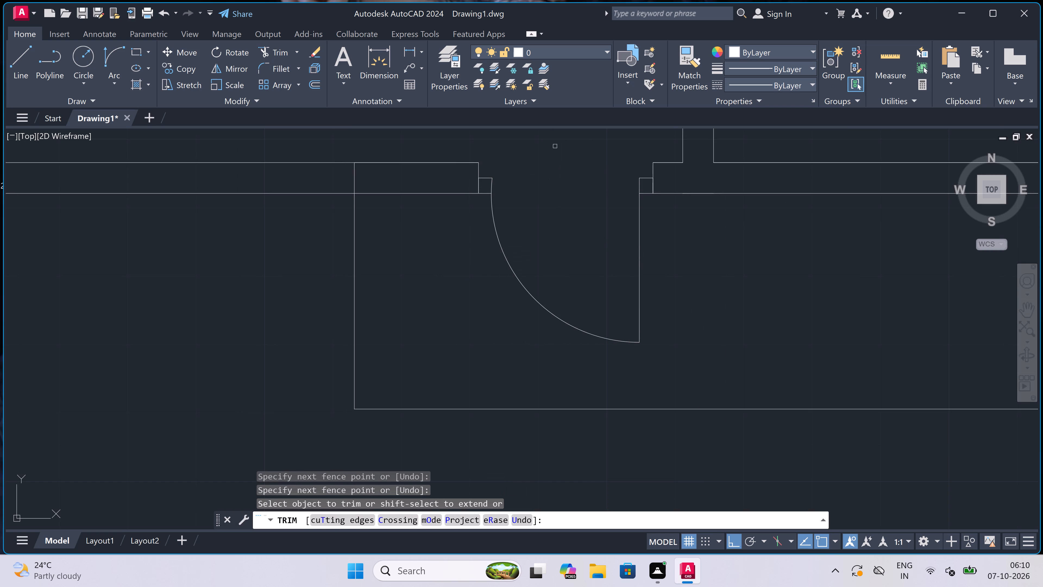
Trim the balcony's left and right side lines where they cross the thickness of the lower wall.
{"action": "left_click_drag", "start_coordinate": [338, 172], "coordinate": [342, 172]}
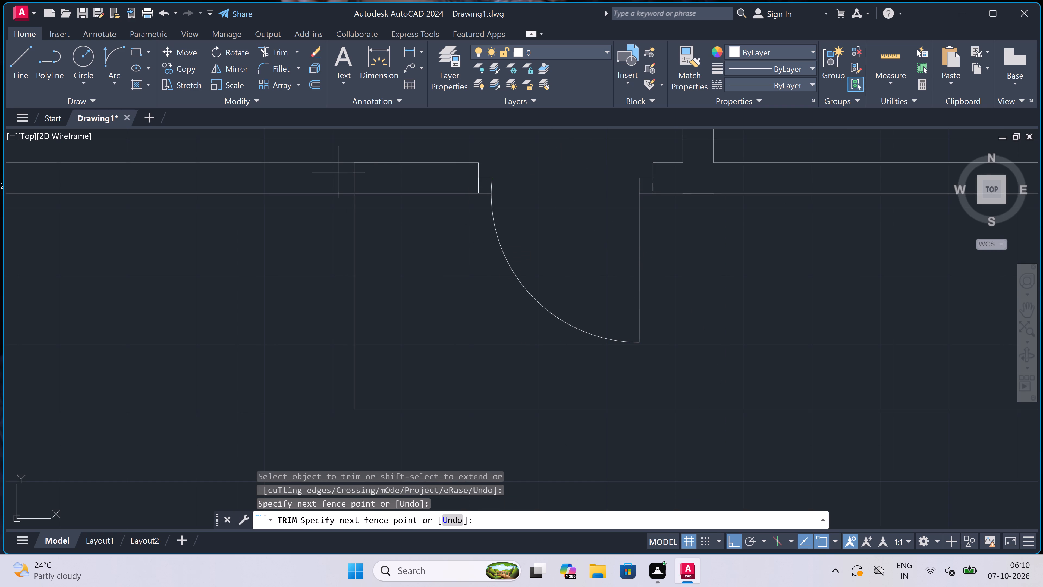
{"action": "left_click", "coordinate": [365, 173]}
{"action": "scroll", "coordinate": [365, 173], "scroll_direction": "down", "scroll_amount": 3}
{"action": "scroll", "coordinate": [499, 180], "scroll_direction": "up", "scroll_amount": 2}
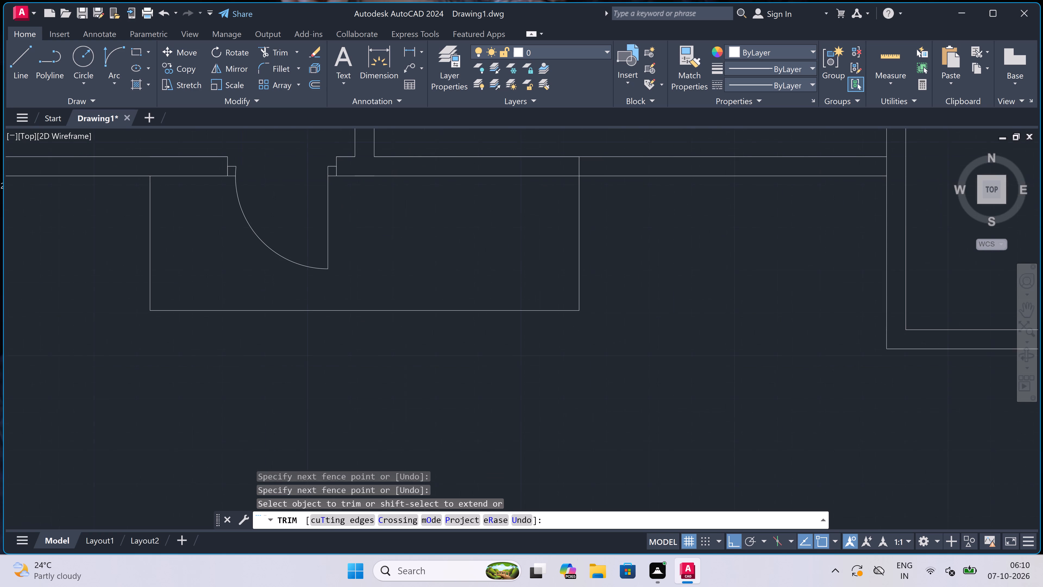
{"action": "scroll", "coordinate": [611, 168], "scroll_direction": "up", "scroll_amount": 3}
{"action": "left_click", "coordinate": [608, 167]}
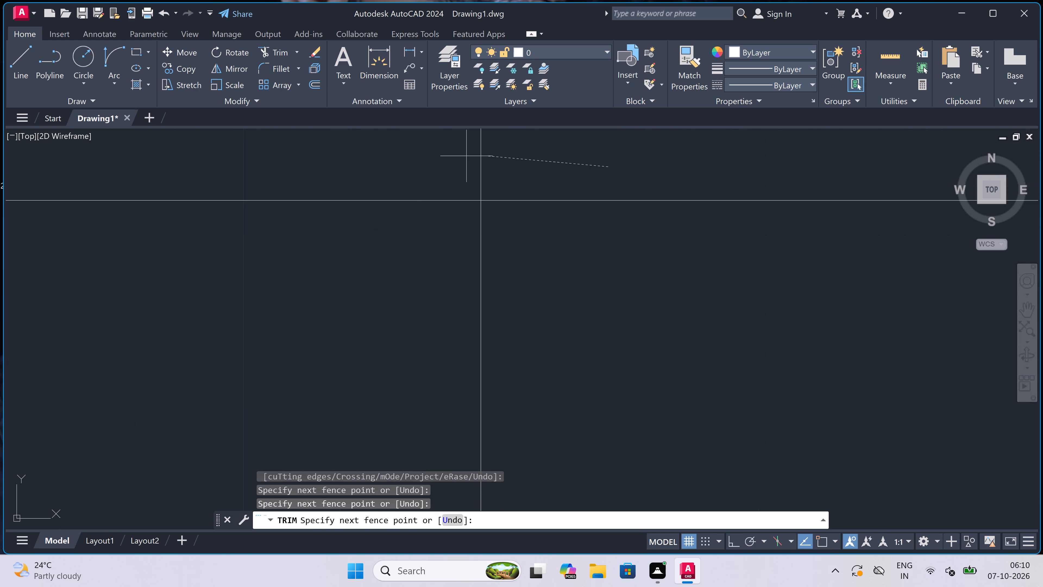
{"action": "left_click", "coordinate": [455, 156]}
{"action": "scroll", "coordinate": [562, 231], "scroll_direction": "down", "scroll_amount": 5}
{"action": "scroll", "coordinate": [479, 210], "scroll_direction": "up", "scroll_amount": 3}
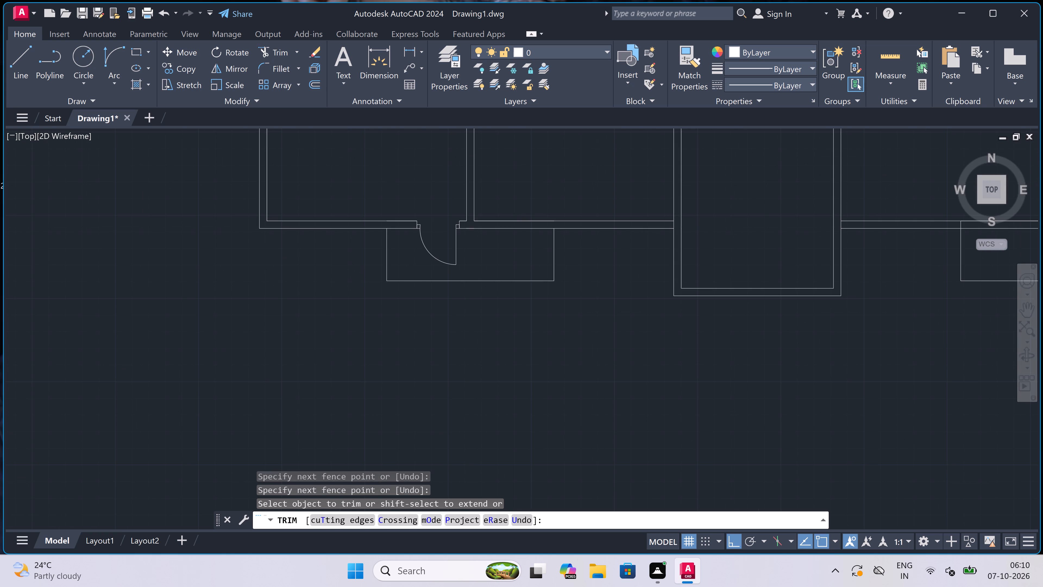
{"action": "scroll", "coordinate": [465, 306], "scroll_direction": "up", "scroll_amount": 1}
{"action": "key", "text": "Escape"}
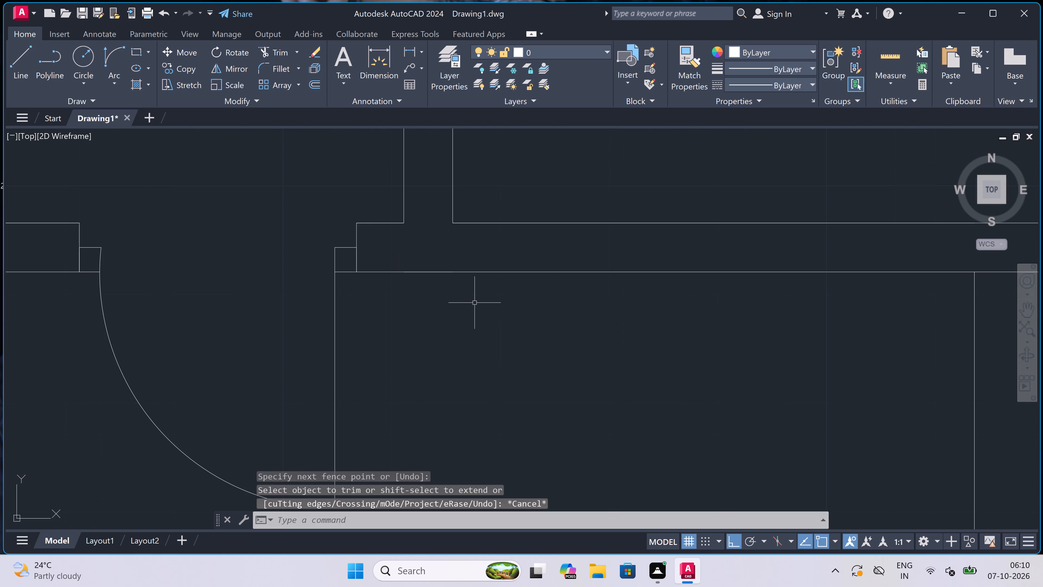
Draw a second door jamb across the wall just right of the partition, with a 2" stop rightward and a 2' leaf down into the balcony.
{"action": "key", "text": "l"}
{"action": "key", "text": "space"}
{"action": "left_click", "coordinate": [493, 224]}
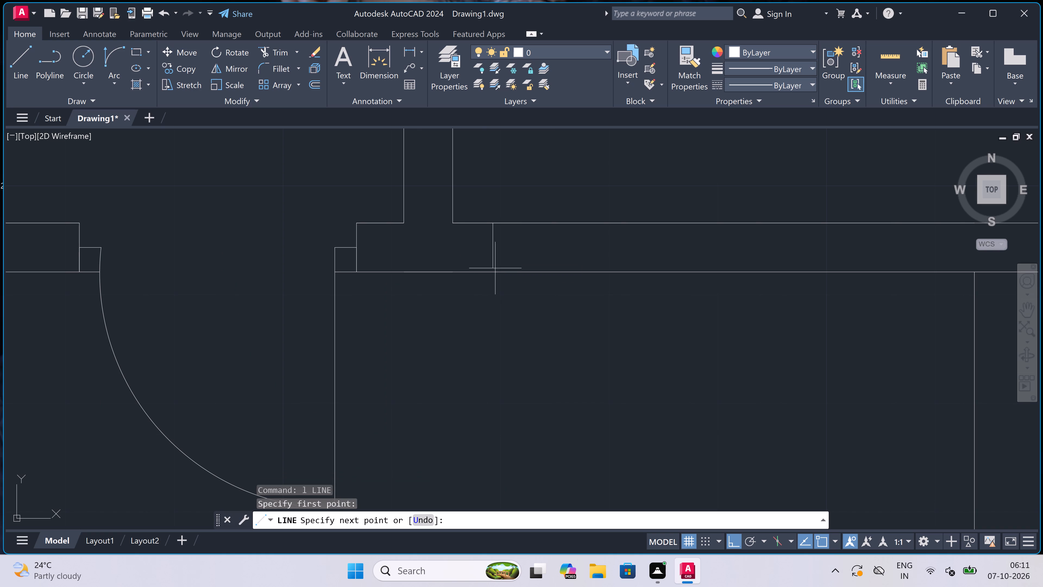
{"action": "left_click", "coordinate": [496, 270]}
{"action": "left_click", "coordinate": [497, 248]}
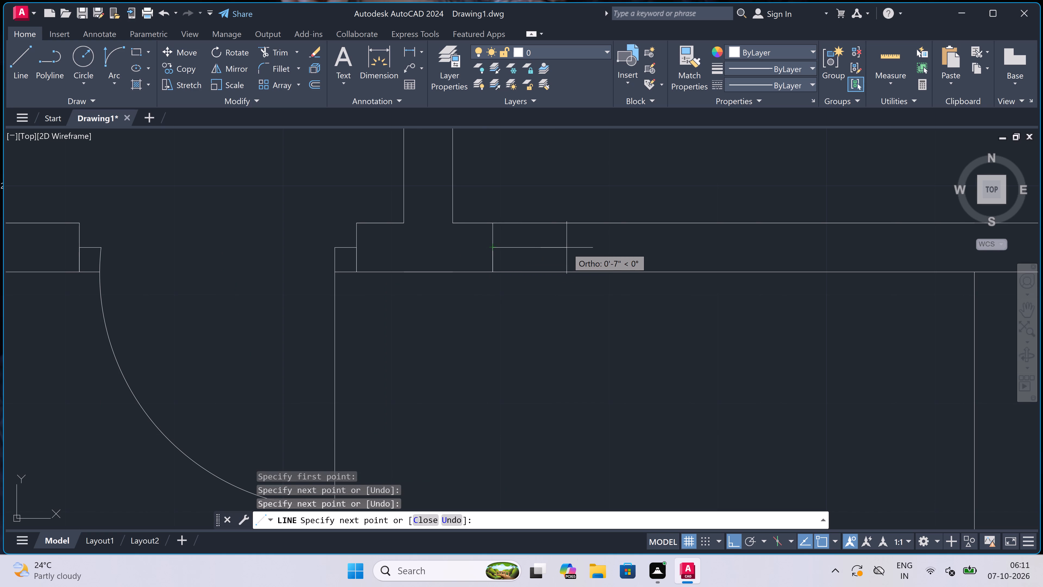
{"action": "type", "text": "2\""}
{"action": "key", "text": "space"}
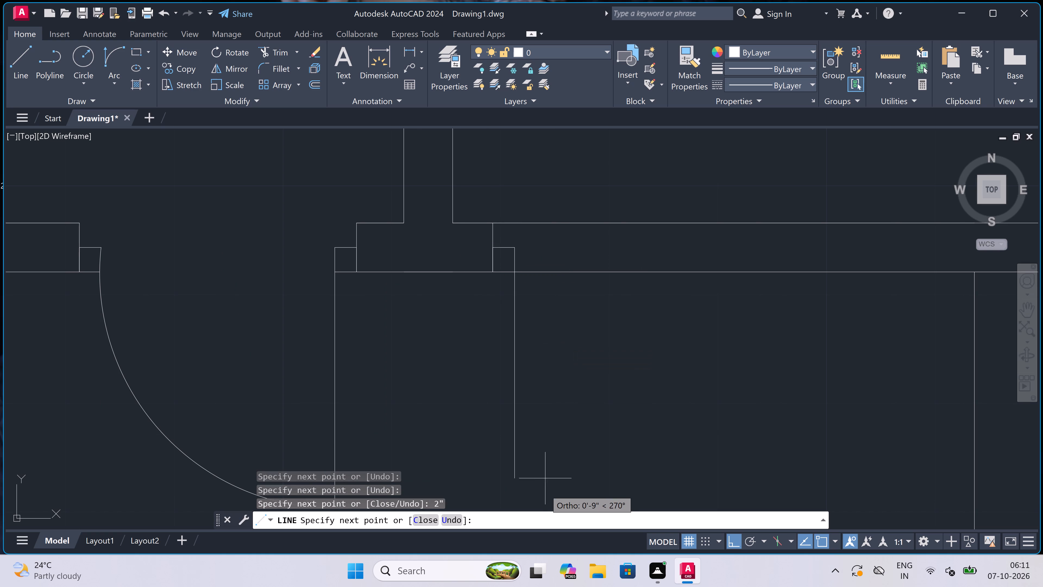
{"action": "type", "text": "2'"}
{"action": "key", "text": "space"}
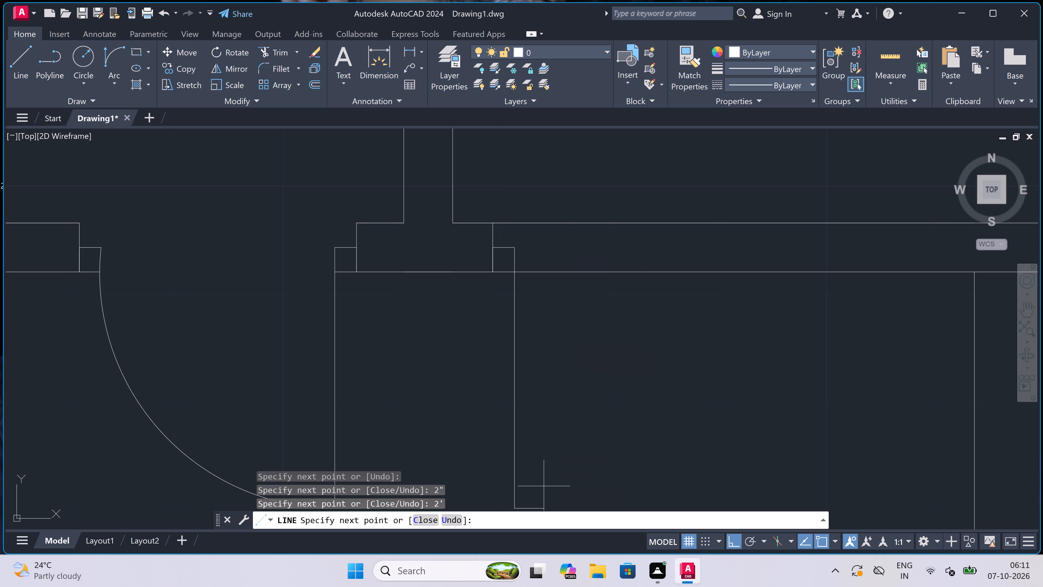
{"action": "key", "text": "Escape"}
Draw the opposite jamb across the wall on the right side of the second door opening, with a 2" stop pointing left.
{"action": "scroll", "coordinate": [613, 333], "scroll_direction": "down", "scroll_amount": 3}
{"action": "scroll", "coordinate": [612, 370], "scroll_direction": "up", "scroll_amount": 3}
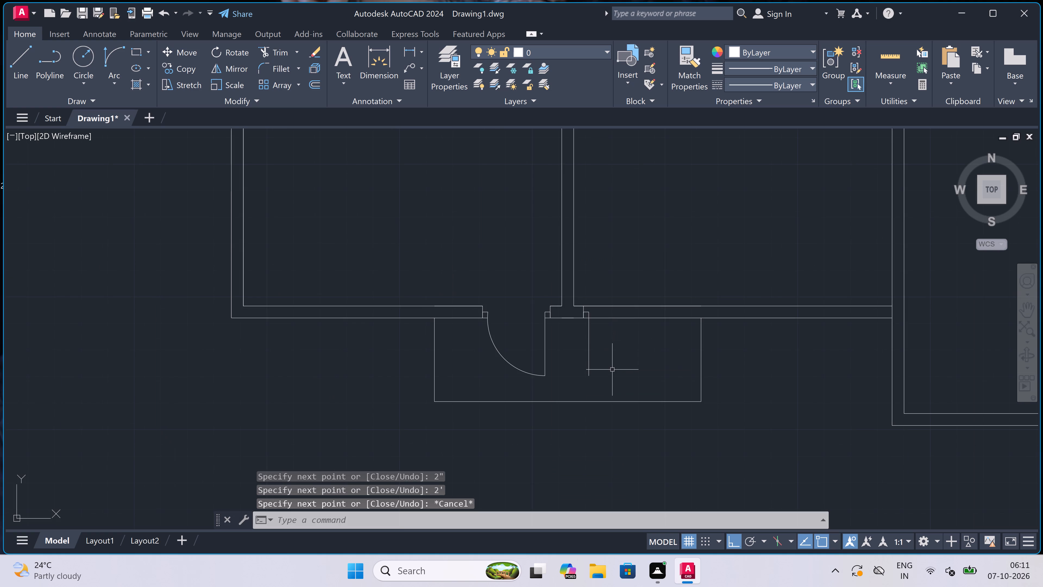
{"action": "key", "text": "space"}
{"action": "scroll", "coordinate": [679, 198], "scroll_direction": "down", "scroll_amount": 1}
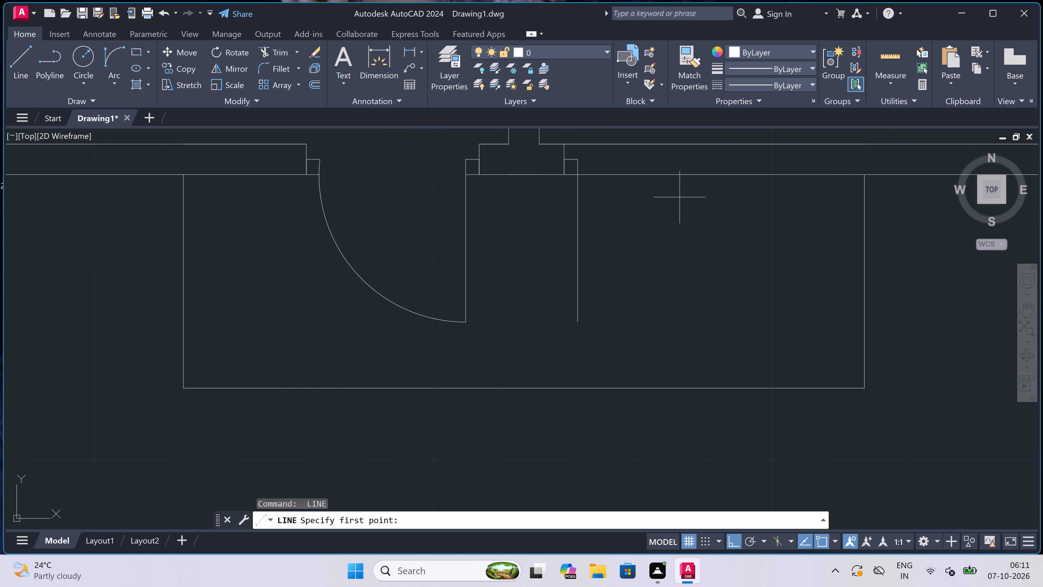
{"action": "left_click", "coordinate": [737, 145]}
{"action": "left_click", "coordinate": [736, 168]}
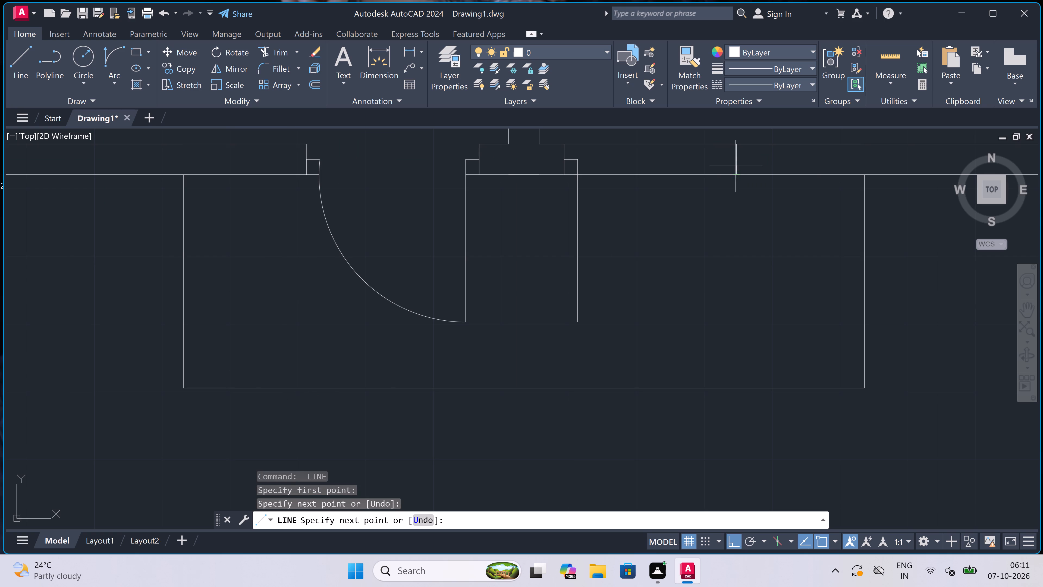
{"action": "left_click", "coordinate": [736, 162]}
{"action": "type", "text": "2\""}
{"action": "key", "text": "space"}
{"action": "key", "text": "Escape"}
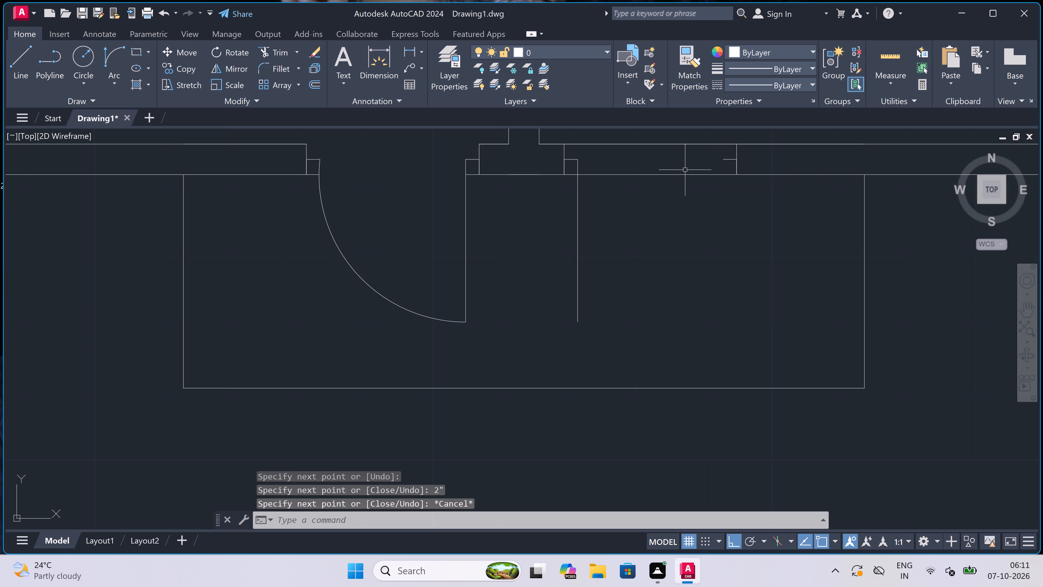
Draw the second door swing as a start-end-direction arc from the leaf's free end to the right-hand 2" stop, bulging toward the lower right.
{"action": "left_click_drag", "start_coordinate": [114, 53], "coordinate": [114, 55]}
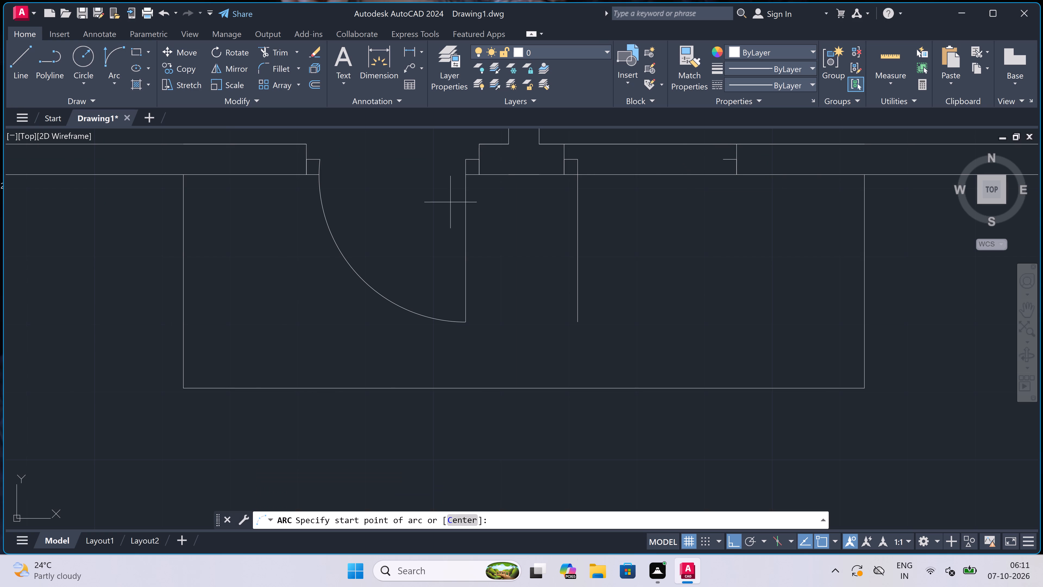
{"action": "left_click_drag", "start_coordinate": [577, 323], "coordinate": [582, 320]}
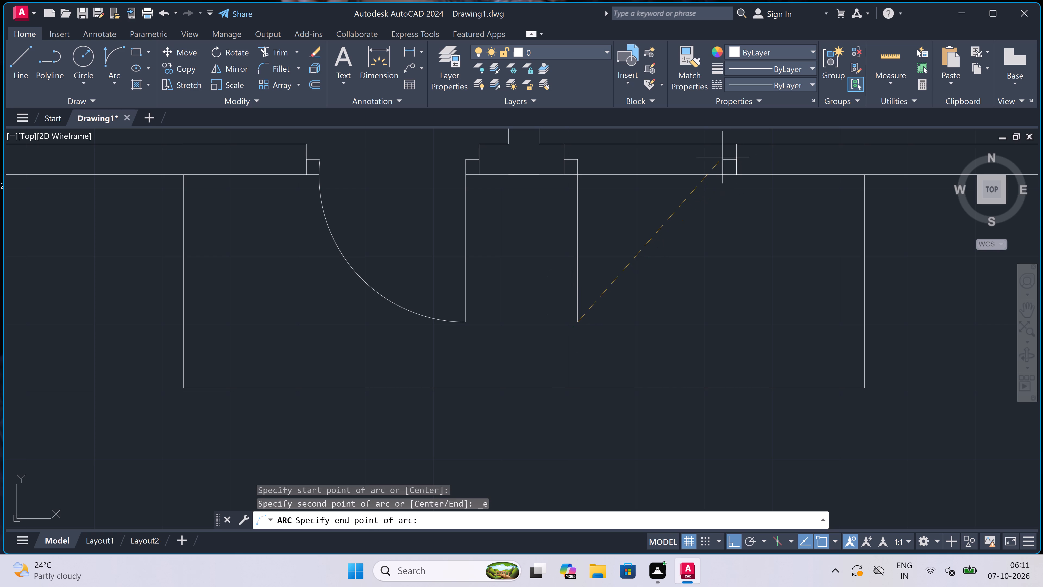
{"action": "left_click", "coordinate": [721, 158]}
{"action": "left_click", "coordinate": [747, 280]}
{"action": "left_click", "coordinate": [747, 282]}
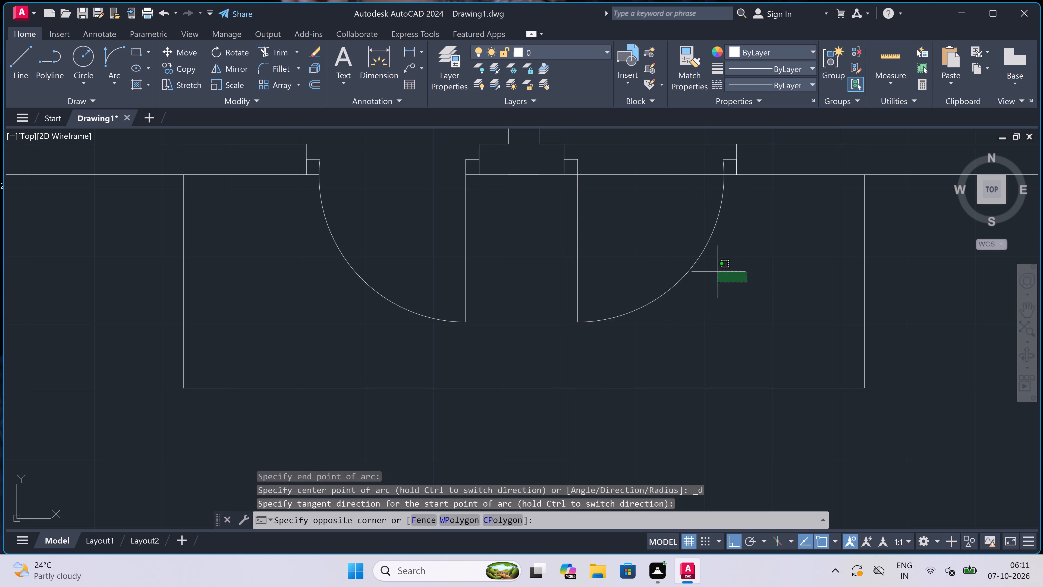
Trim both wall lines between the second door's jambs to clear the right balcony door opening.
{"action": "key", "text": "t"}
{"action": "key", "text": "r"}
{"action": "key", "text": "space"}
{"action": "scroll", "coordinate": [580, 255], "scroll_direction": "down", "scroll_amount": 3}
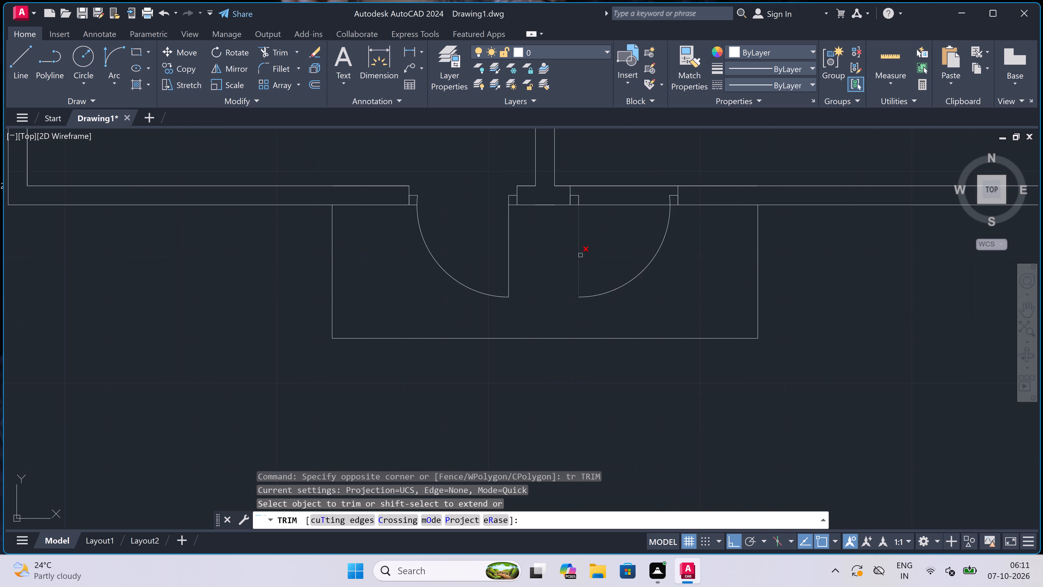
{"action": "scroll", "coordinate": [589, 241], "scroll_direction": "up", "scroll_amount": 2}
{"action": "left_click", "coordinate": [589, 241]}
{"action": "left_click", "coordinate": [596, 194]}
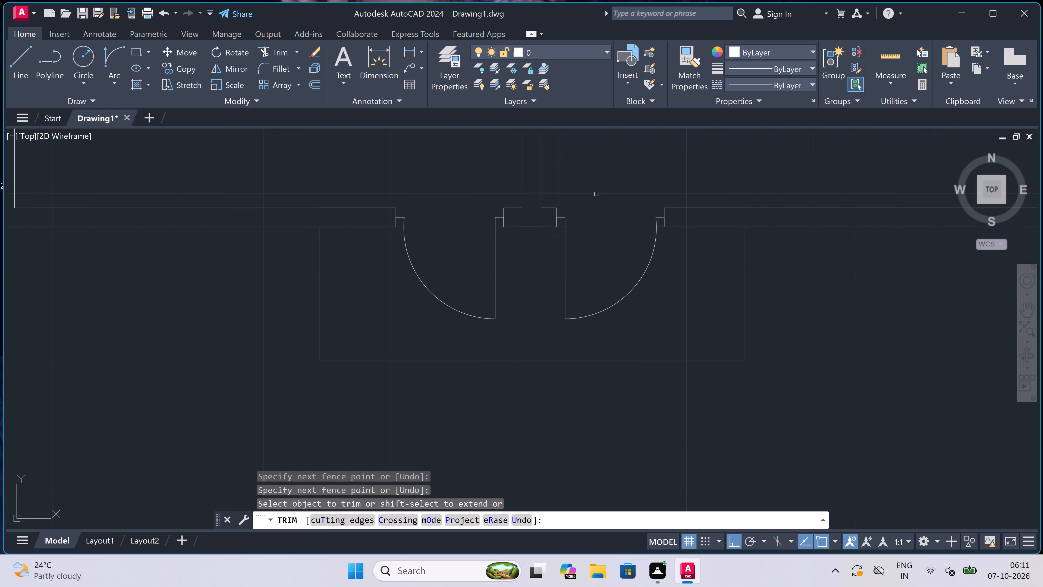
At the right-hand balcony, draw a door jamb across the wall just left of the partition, with a 2" stop pointing left from its midpoint.
{"action": "scroll", "coordinate": [523, 234], "scroll_direction": "down", "scroll_amount": 2}
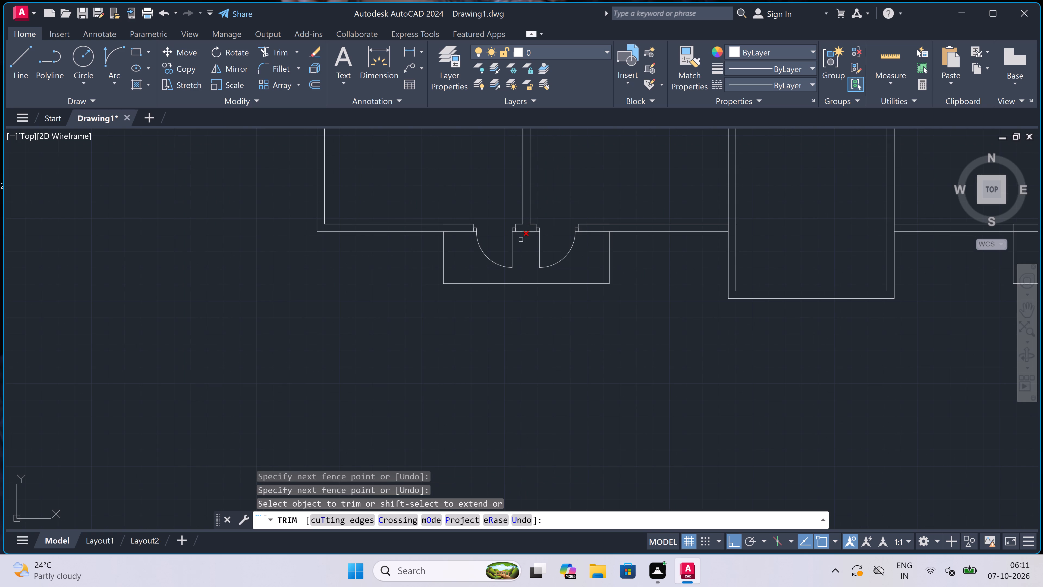
{"action": "key", "text": "Escape"}
{"action": "scroll", "coordinate": [507, 253], "scroll_direction": "down", "scroll_amount": 3}
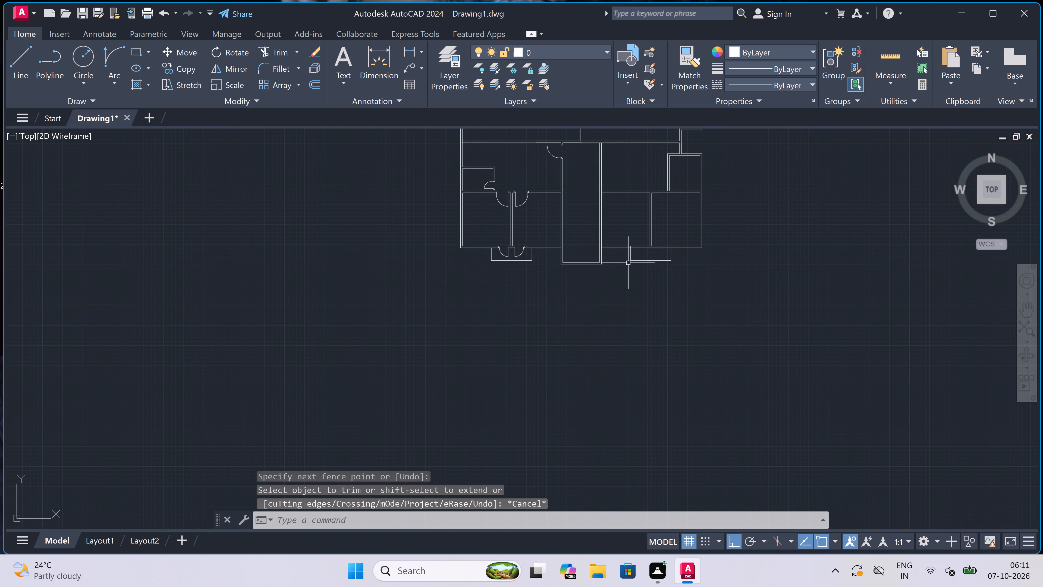
{"action": "scroll", "coordinate": [675, 252], "scroll_direction": "up", "scroll_amount": 3}
{"action": "scroll", "coordinate": [580, 225], "scroll_direction": "up", "scroll_amount": 4}
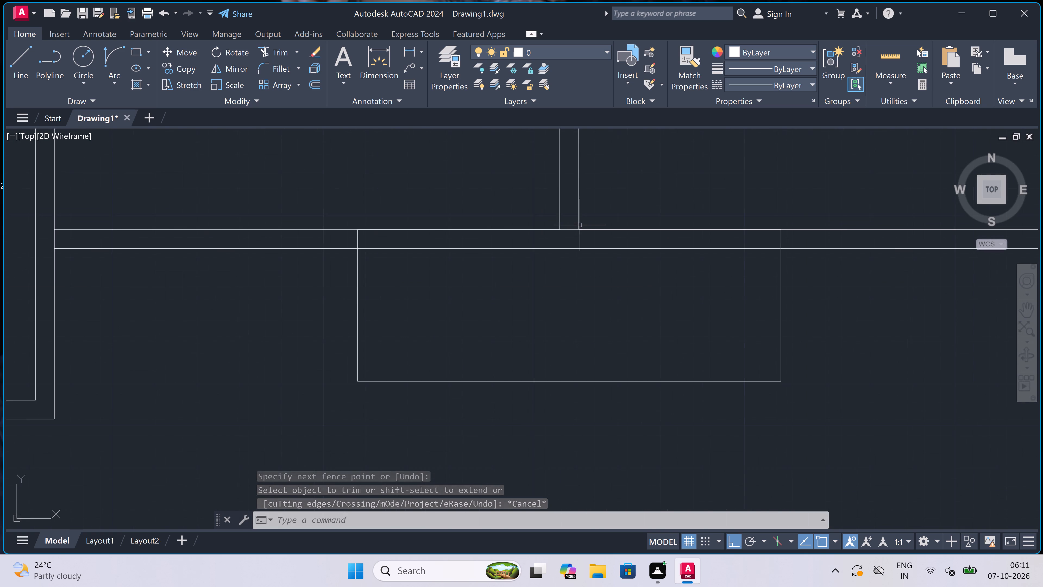
{"action": "key", "text": "l"}
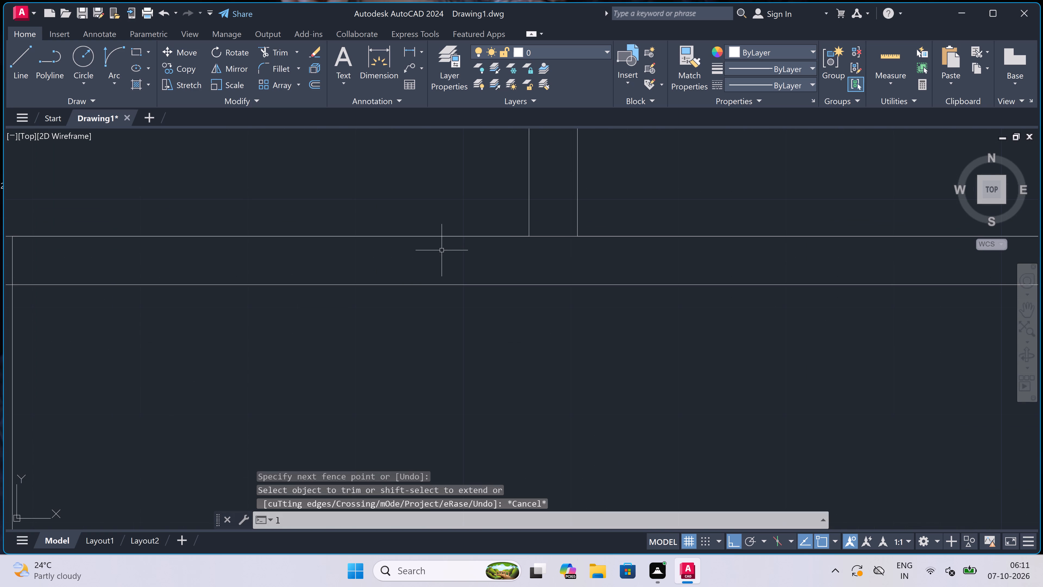
{"action": "key", "text": "space"}
{"action": "left_click", "coordinate": [457, 234]}
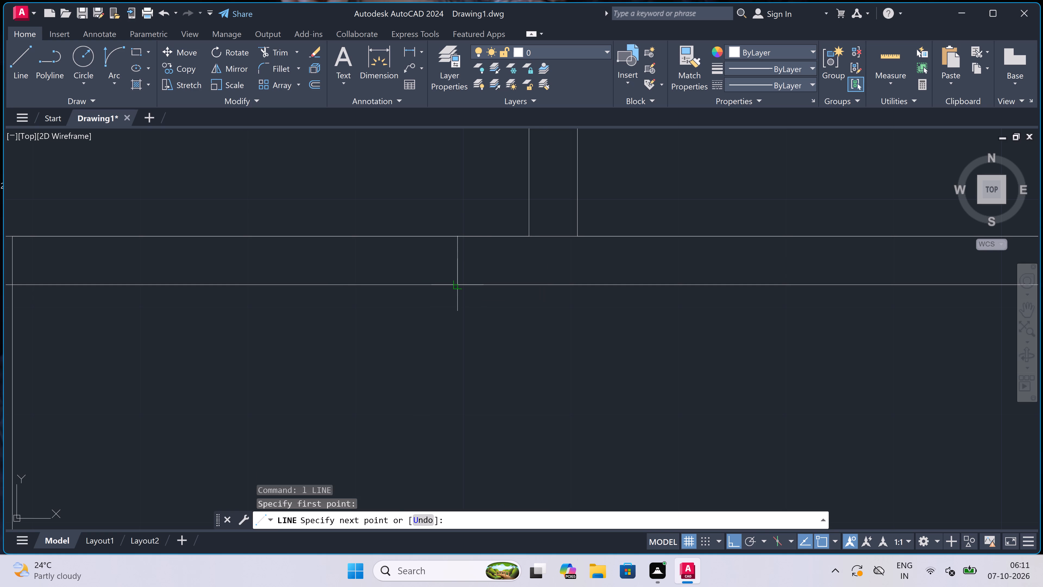
{"action": "left_click", "coordinate": [457, 282]}
{"action": "left_click", "coordinate": [458, 260]}
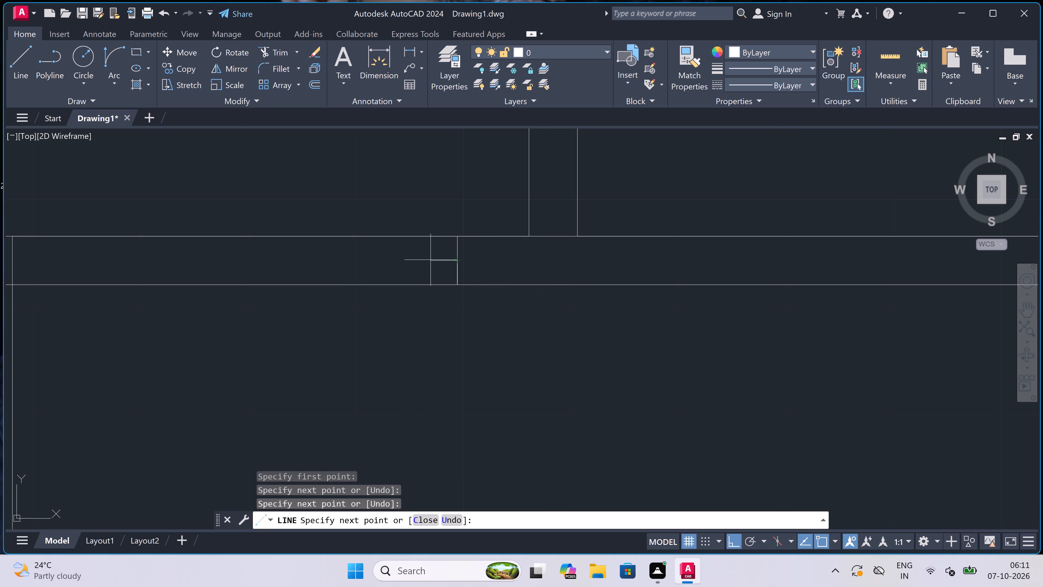
{"action": "key", "text": "2"}
{"action": "type", "text": "\""}
{"action": "key", "text": "space"}
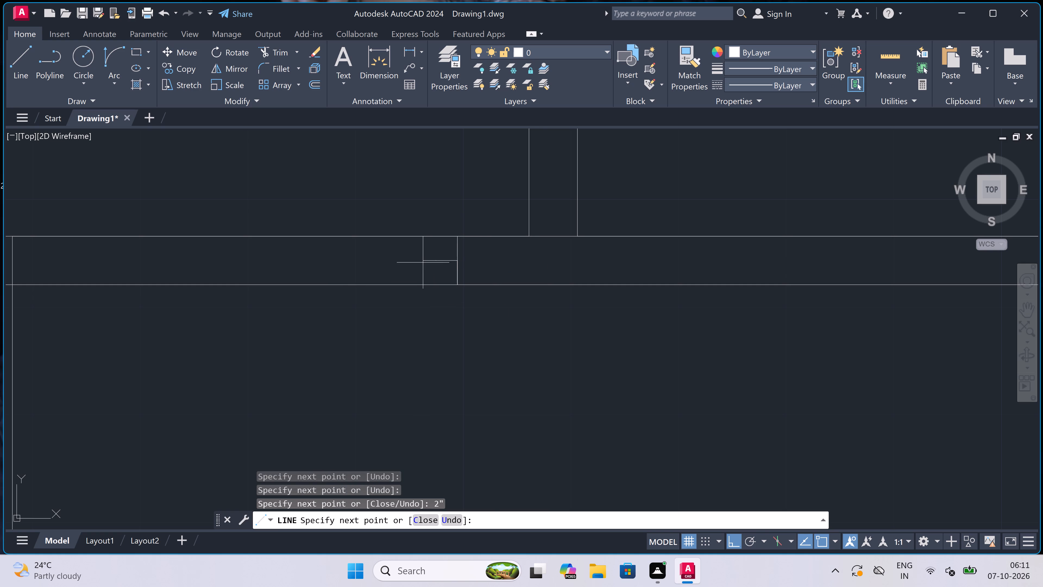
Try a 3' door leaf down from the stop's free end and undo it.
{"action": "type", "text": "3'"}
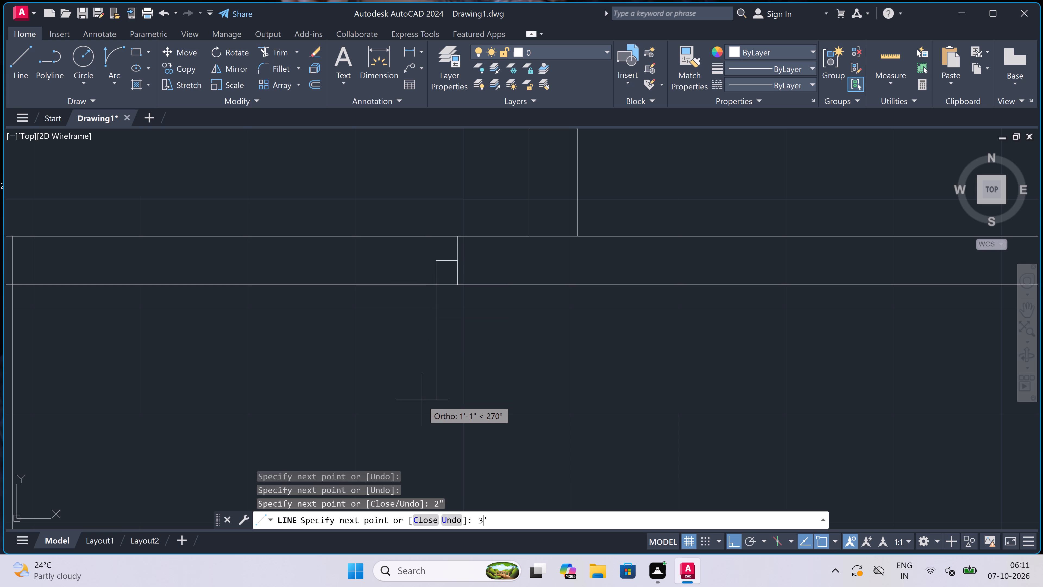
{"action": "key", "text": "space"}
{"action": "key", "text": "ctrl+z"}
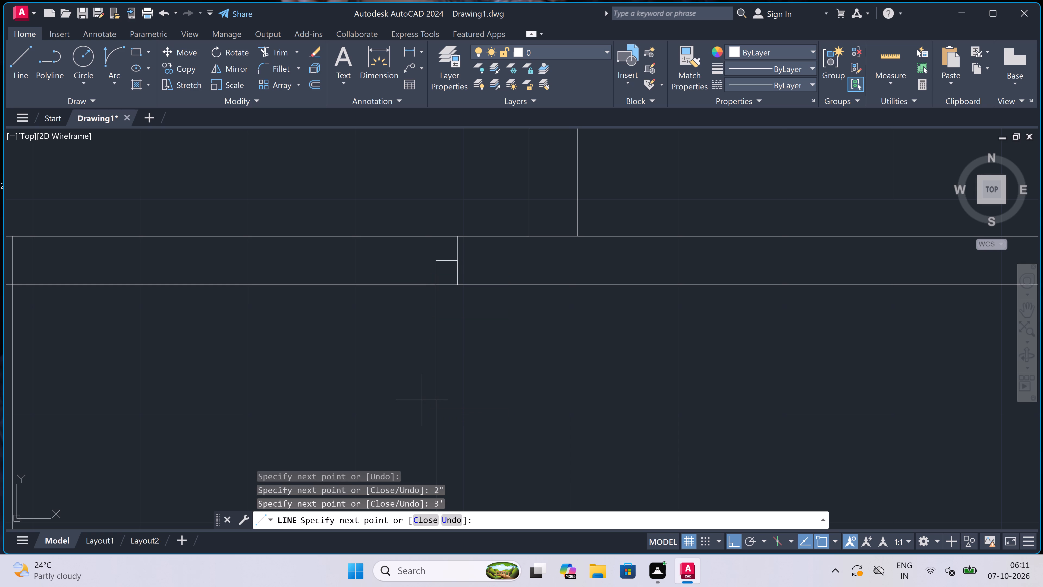
Draw a 2' door leaf down into the balcony from the stop's free end.
{"action": "type", "text": "2'"}
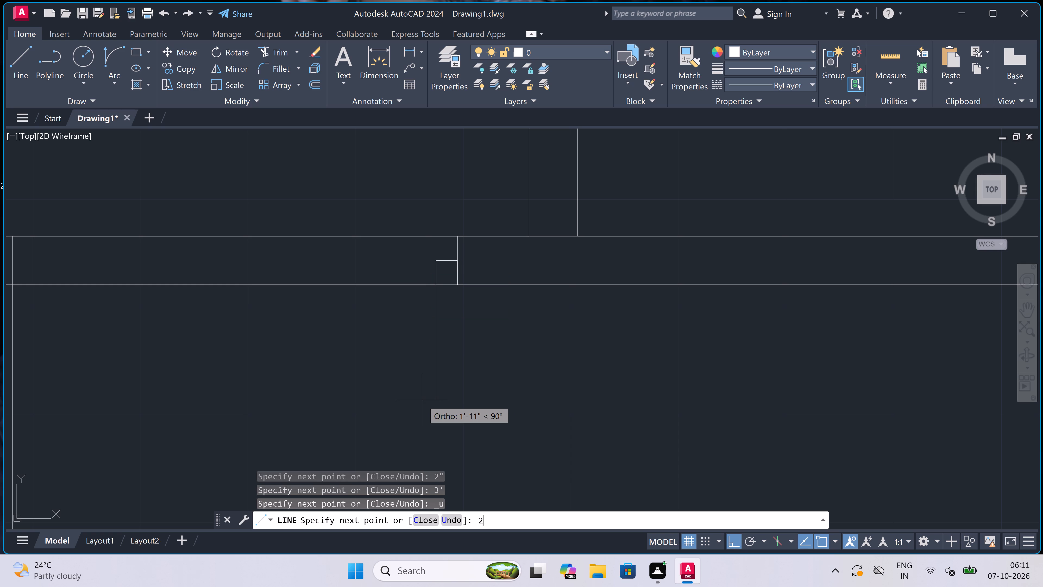
{"action": "key", "text": "space"}
{"action": "scroll", "coordinate": [433, 354], "scroll_direction": "down", "scroll_amount": 4}
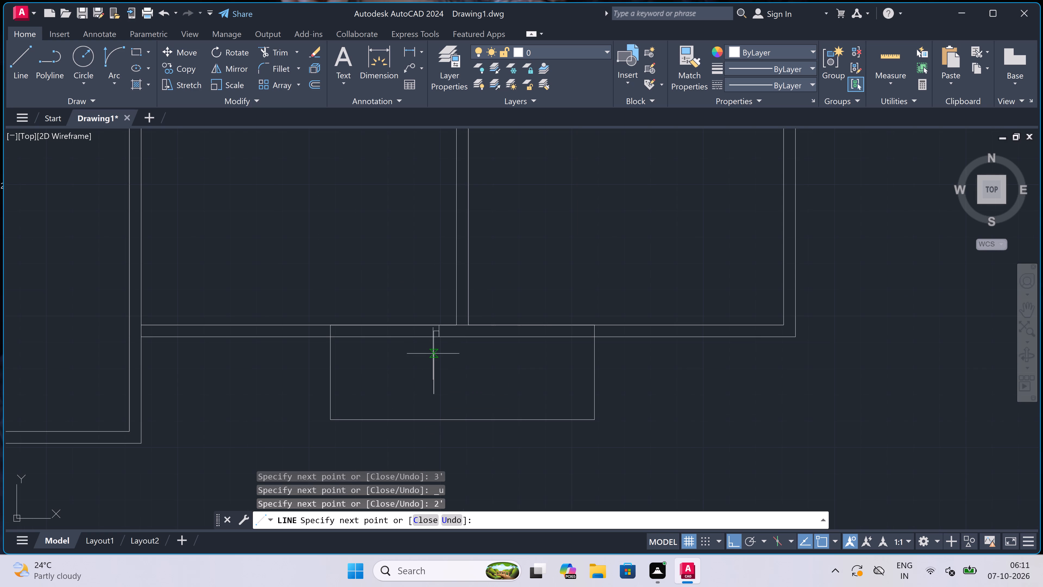
{"action": "scroll", "coordinate": [321, 361], "scroll_direction": "down", "scroll_amount": 2}
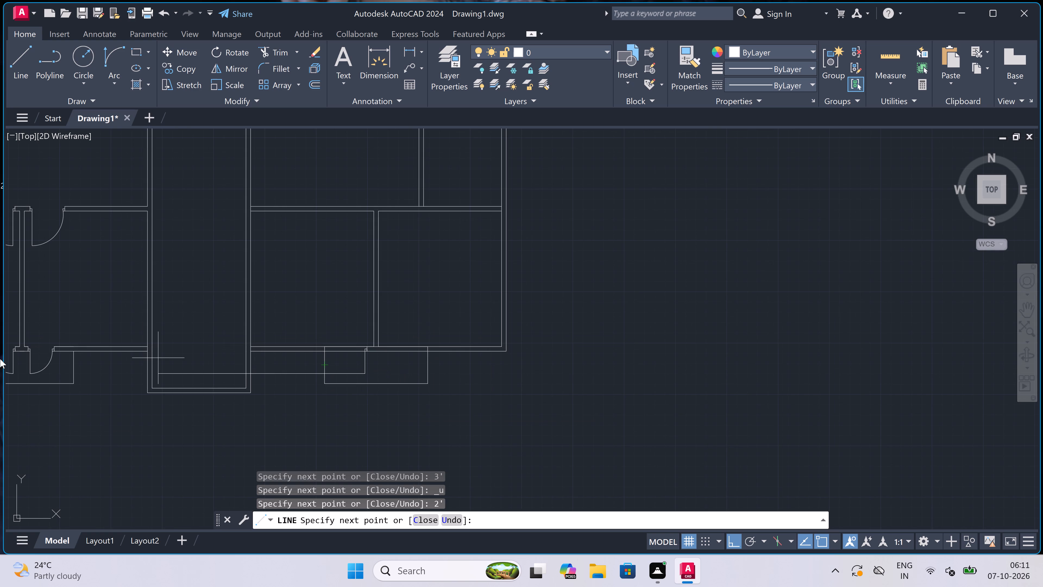
{"action": "scroll", "coordinate": [243, 405], "scroll_direction": "up", "scroll_amount": 2}
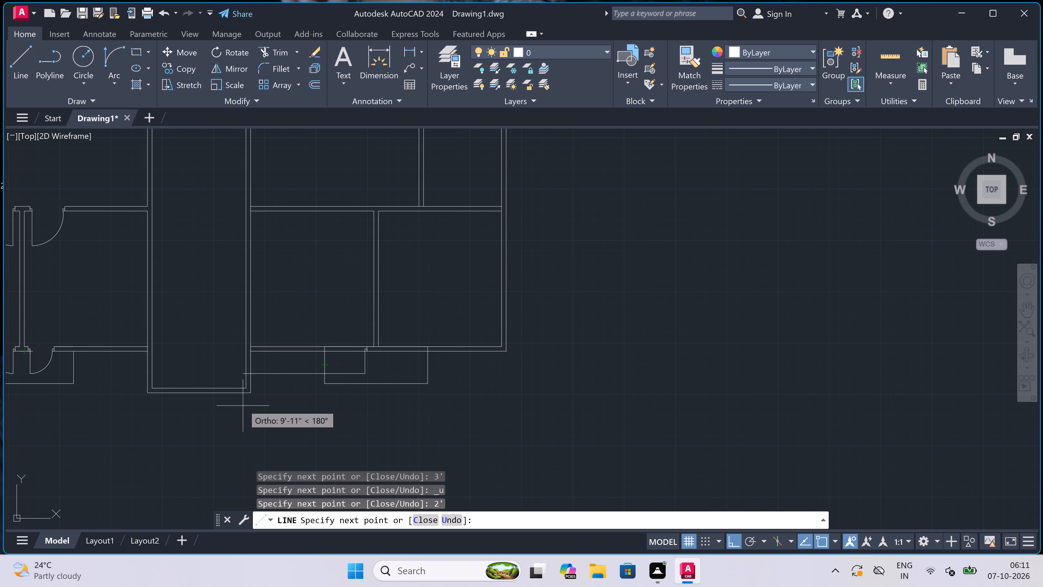
{"action": "scroll", "coordinate": [559, 297], "scroll_direction": "up", "scroll_amount": 3}
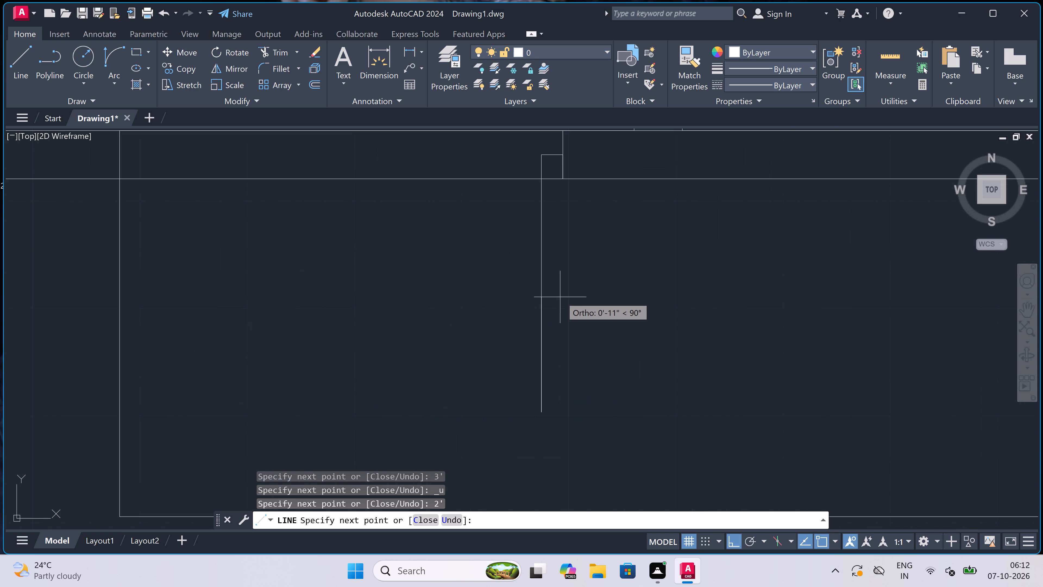
{"action": "scroll", "coordinate": [471, 306], "scroll_direction": "down", "scroll_amount": 1}
{"action": "key", "text": "Escape"}
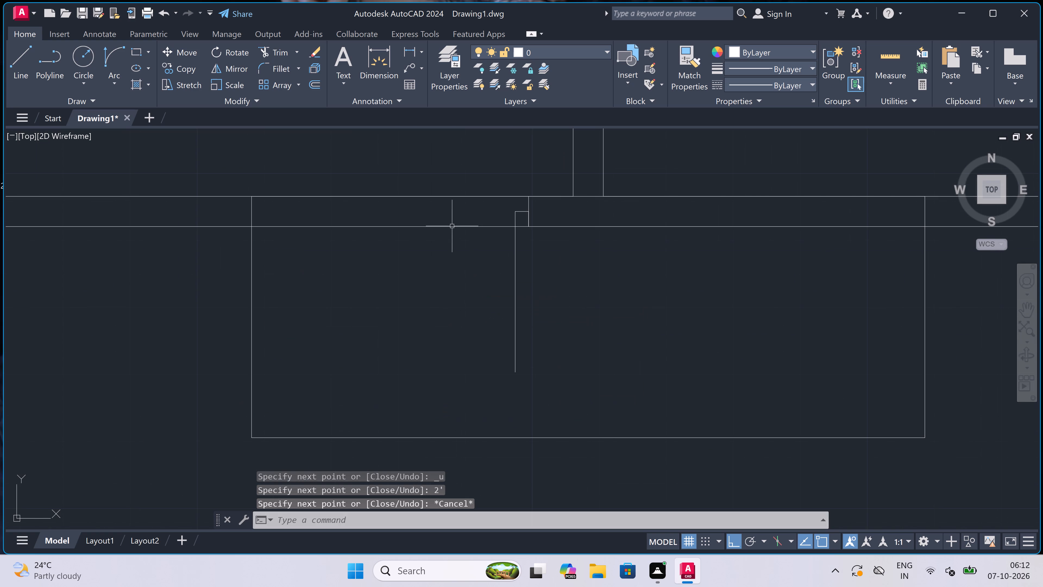
Draw the opposite jamb across the wall on the left side of this door opening, with a 2" stop pointing right from its midpoint.
{"action": "key", "text": "space"}
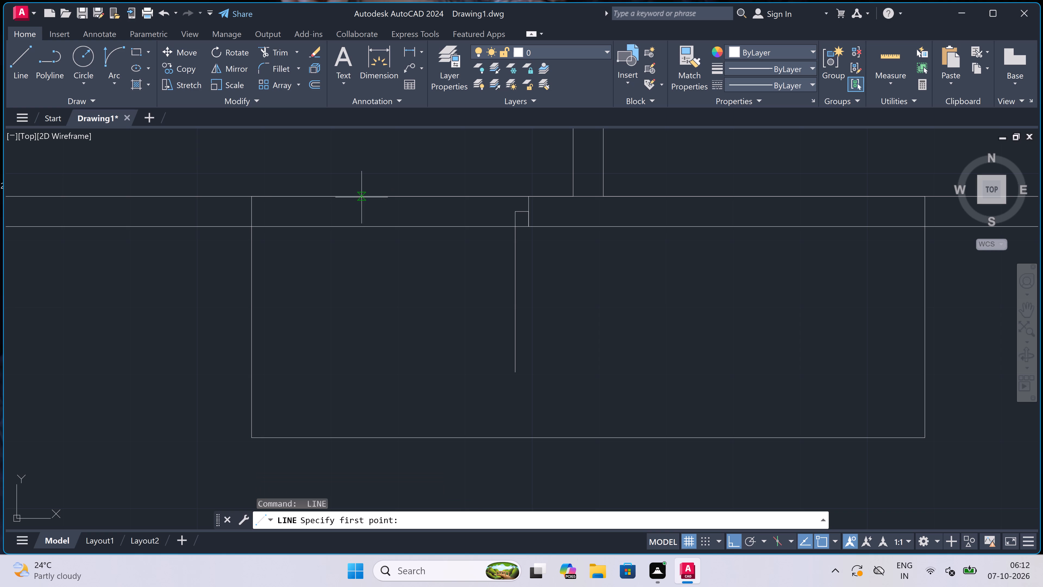
{"action": "left_click", "coordinate": [361, 197]}
{"action": "left_click", "coordinate": [356, 226]}
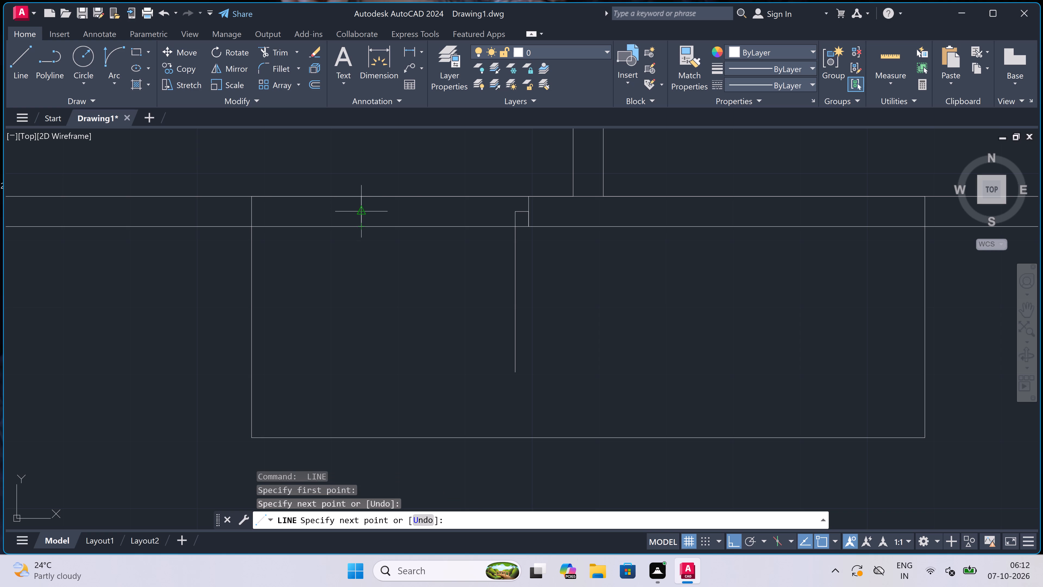
{"action": "left_click_drag", "start_coordinate": [360, 212], "coordinate": [364, 211]}
{"action": "type", "text": "2\""}
{"action": "key", "text": "space"}
{"action": "key", "text": "Escape"}
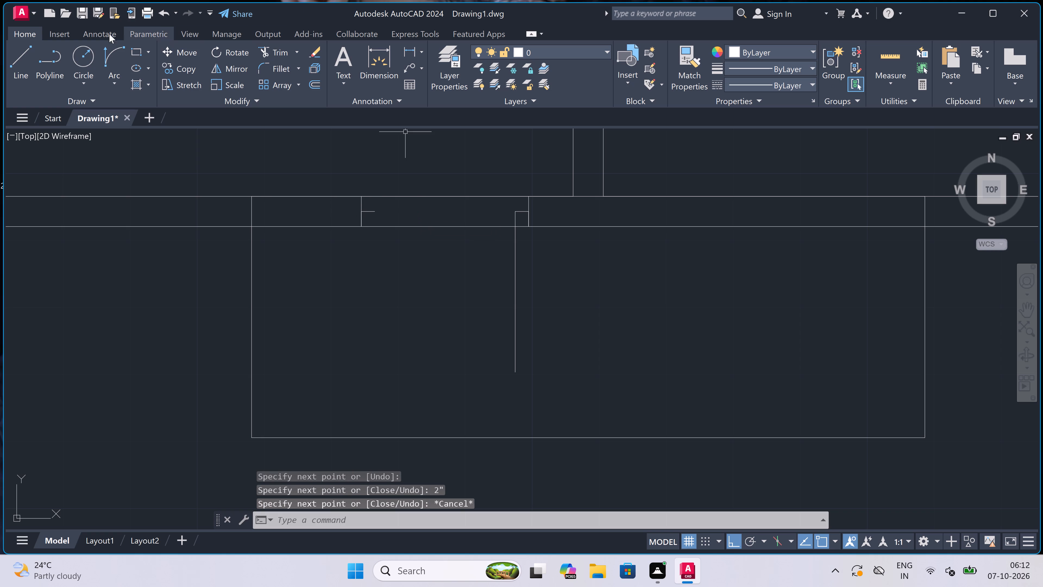
Draw the door swing as a start-end-direction arc from the leaf's free end to the left-hand stop, bulging toward the lower left.
{"action": "double_click", "coordinate": [105, 49]}
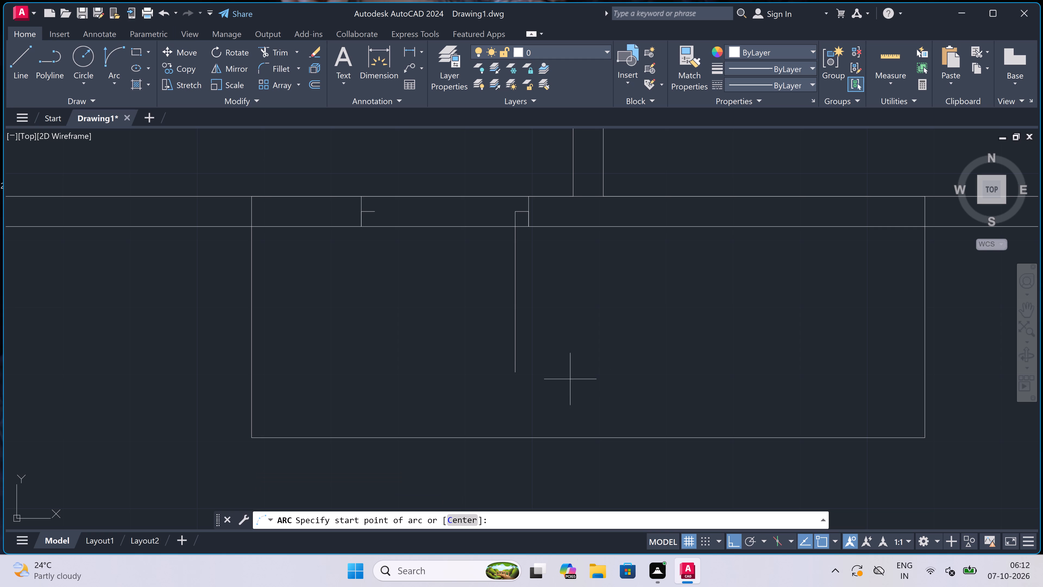
{"action": "left_click", "coordinate": [513, 374]}
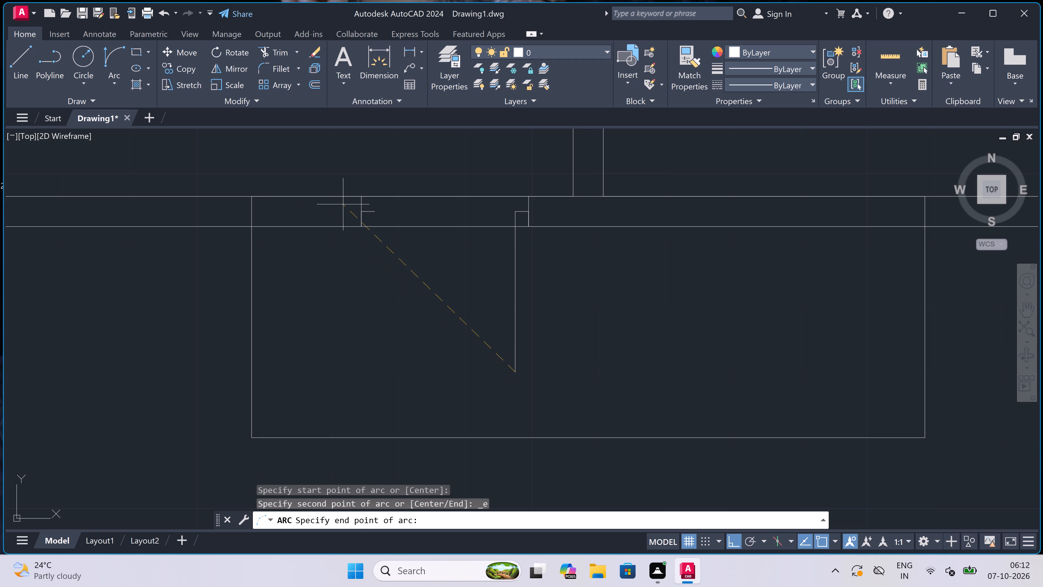
{"action": "double_click", "coordinate": [379, 209]}
{"action": "left_click", "coordinate": [305, 276]}
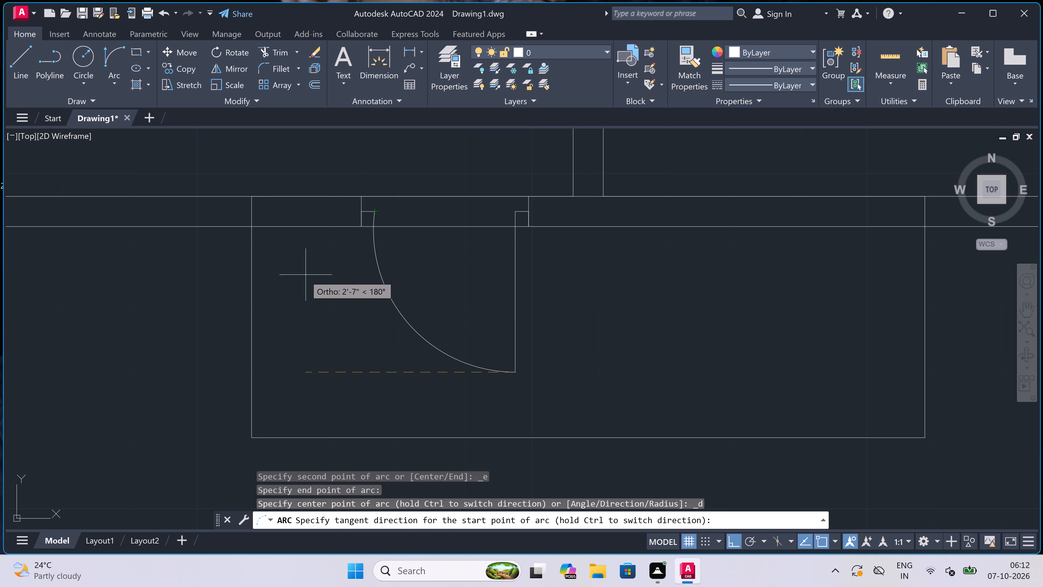
Trim both wall lines between the two jambs to clear the left door opening of this balcony.
{"action": "key", "text": "t"}
{"action": "key", "text": "r"}
{"action": "key", "text": "space"}
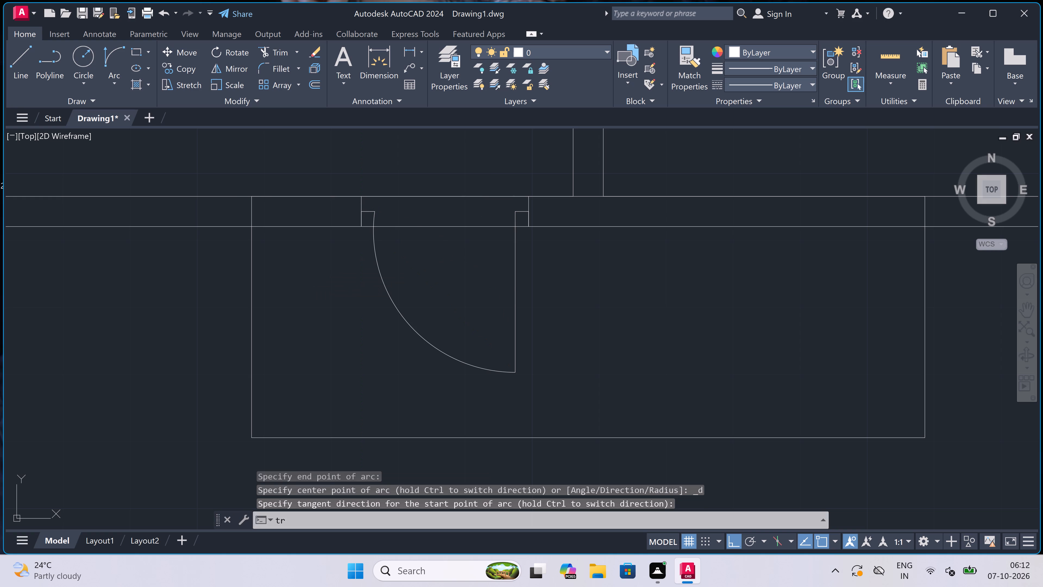
{"action": "left_click", "coordinate": [487, 192]}
{"action": "left_click", "coordinate": [475, 274]}
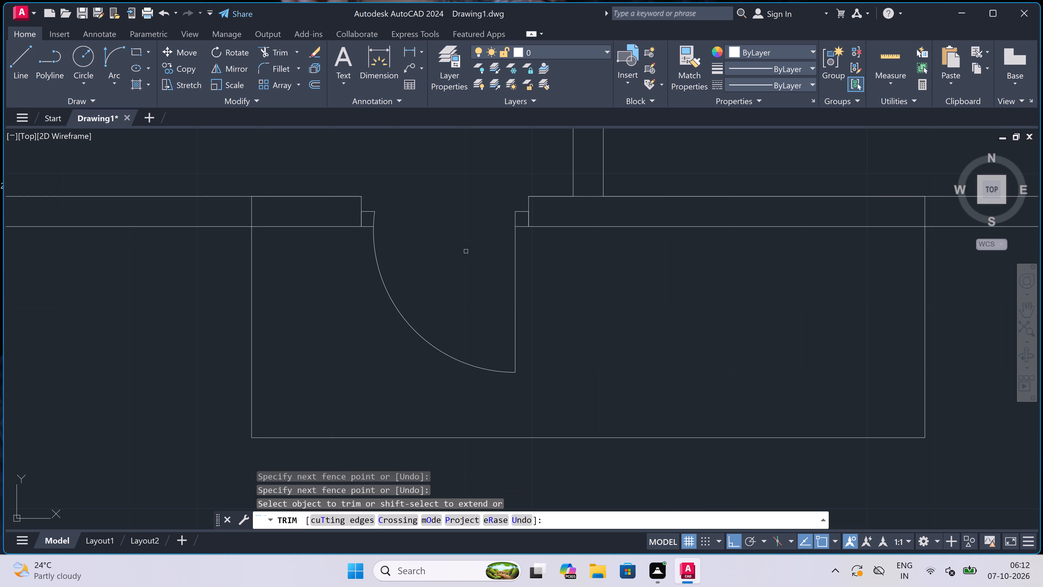
{"action": "key", "text": "Escape"}
Trim the balcony's left edge inside the wall thickness and the inner wall line crossing the partition's base.
{"action": "scroll", "coordinate": [466, 251], "scroll_direction": "down", "scroll_amount": 2}
{"action": "scroll", "coordinate": [395, 240], "scroll_direction": "up", "scroll_amount": 3}
{"action": "key", "text": "space"}
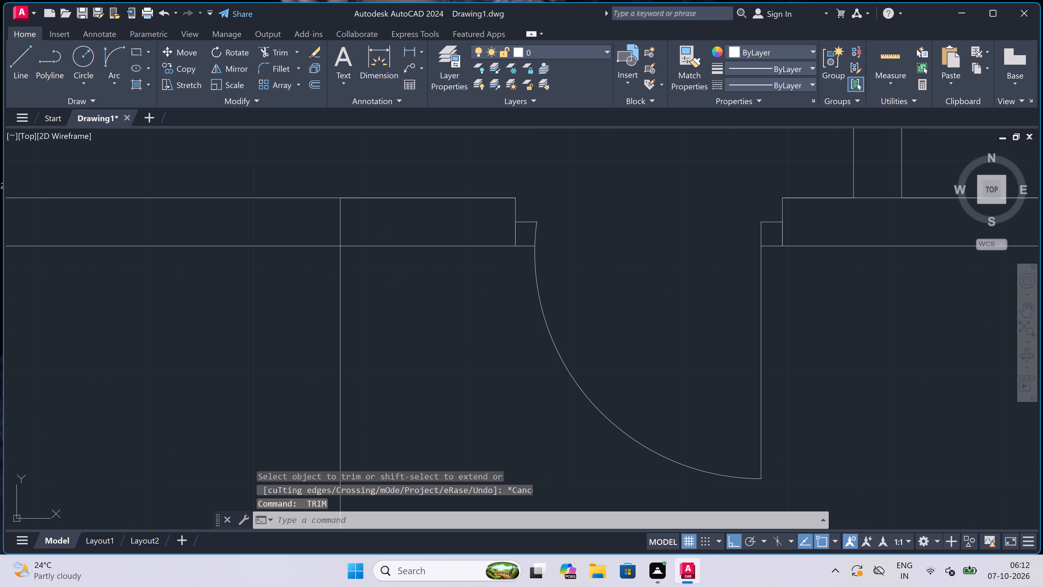
{"action": "left_click", "coordinate": [341, 232]}
{"action": "scroll", "coordinate": [393, 222], "scroll_direction": "down", "scroll_amount": 3}
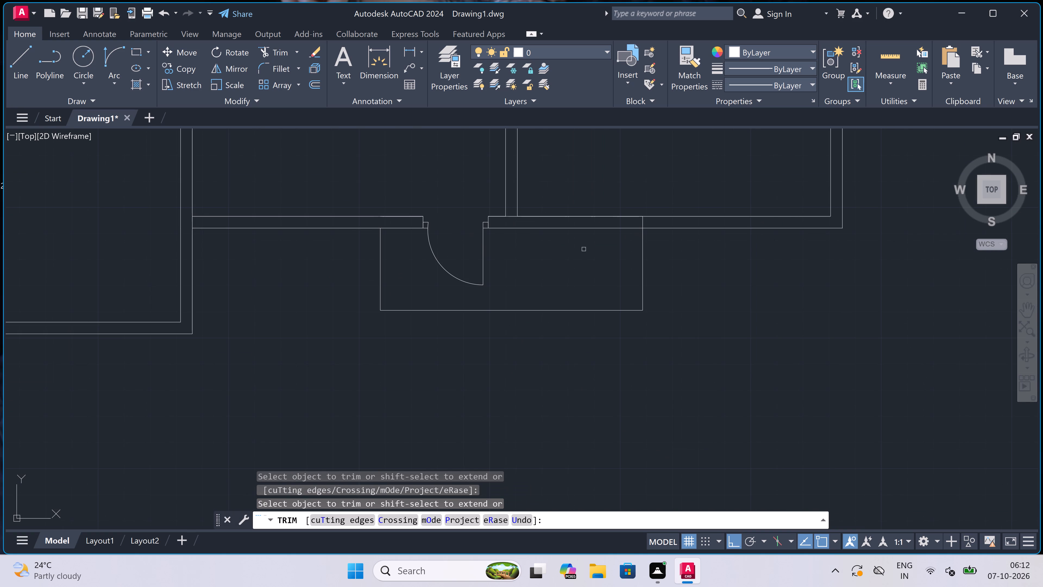
{"action": "scroll", "coordinate": [502, 216], "scroll_direction": "up", "scroll_amount": 3}
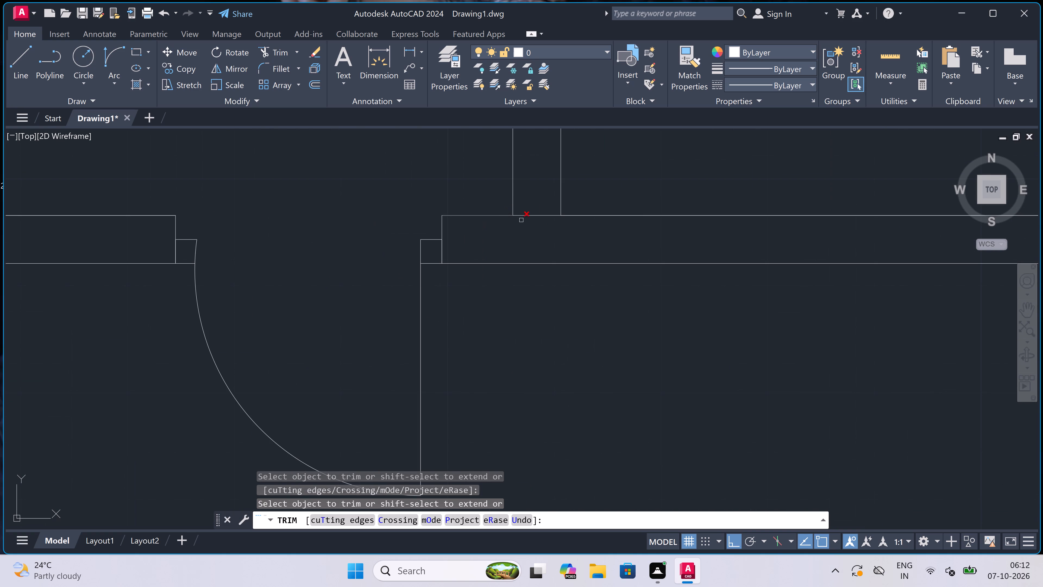
{"action": "left_click", "coordinate": [525, 216]}
{"action": "scroll", "coordinate": [526, 216], "scroll_direction": "down", "scroll_amount": 1}
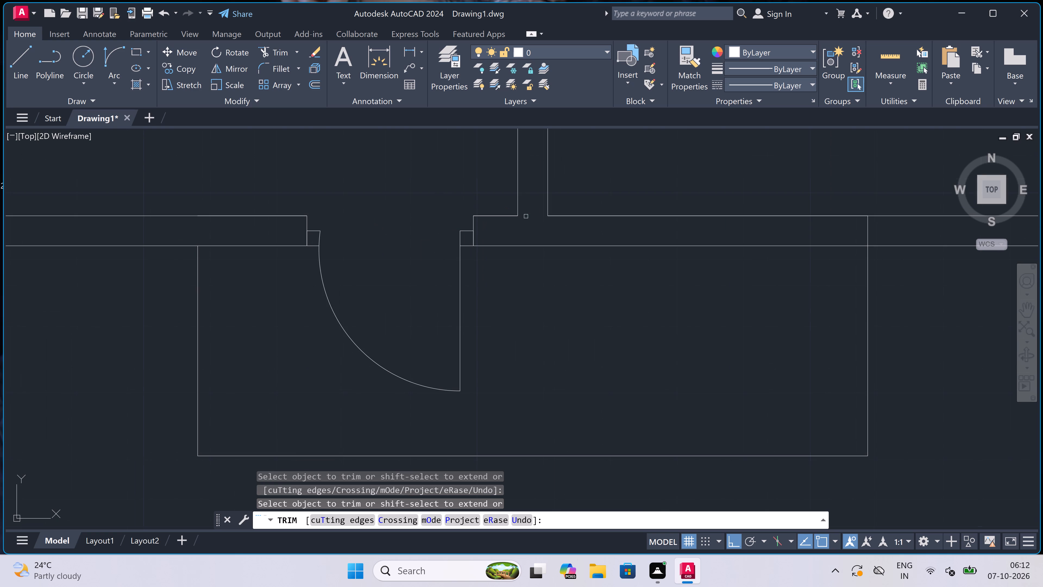
{"action": "key", "text": "Escape"}
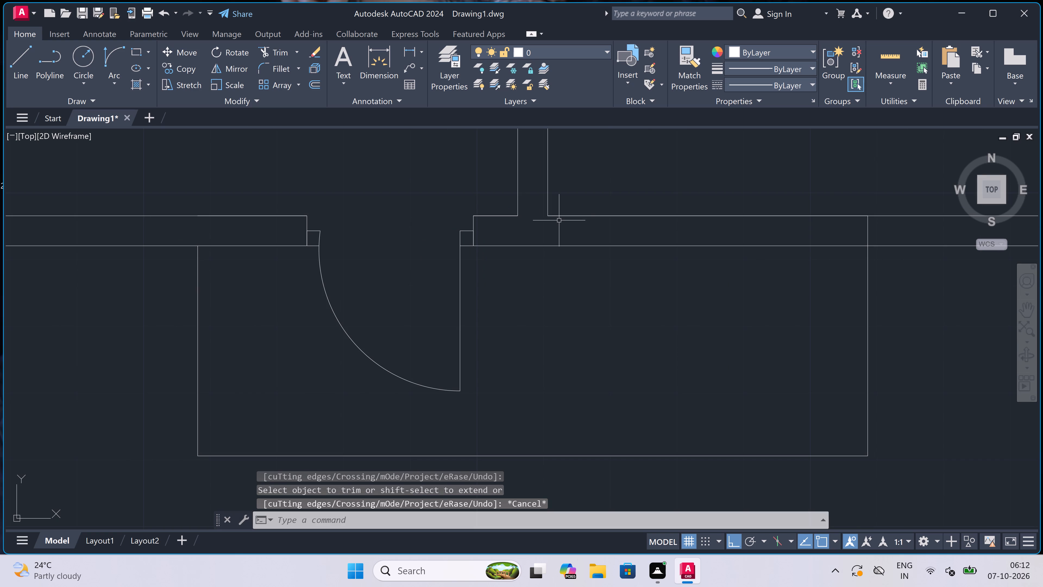
Draw a jamb line for the second door down across the wall just right of the partition.
{"action": "key", "text": "l"}
{"action": "key", "text": "space"}
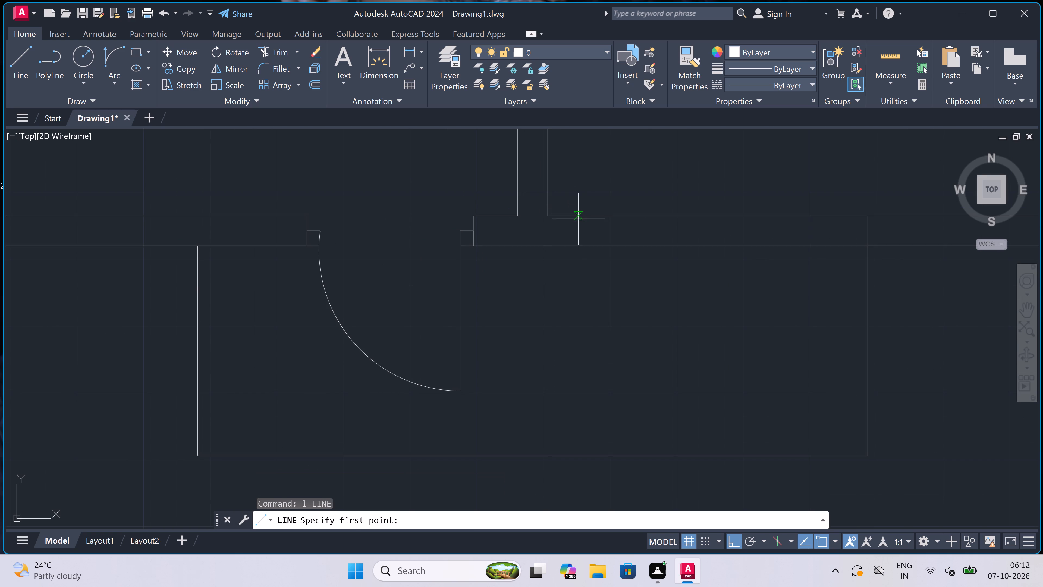
{"action": "left_click_drag", "start_coordinate": [578, 219], "coordinate": [579, 222]}
{"action": "left_click", "coordinate": [579, 258]}
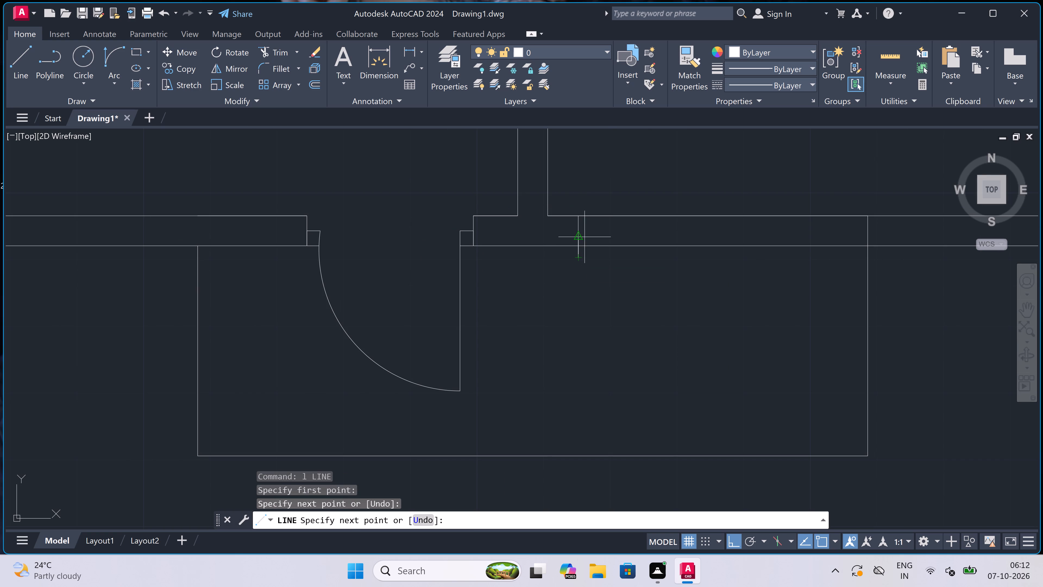
{"action": "key", "text": "Escape"}
Trim the new jamb line's overshoot below the outer wall line.
{"action": "key", "text": "t"}
{"action": "key", "text": "r"}
{"action": "key", "text": "space"}
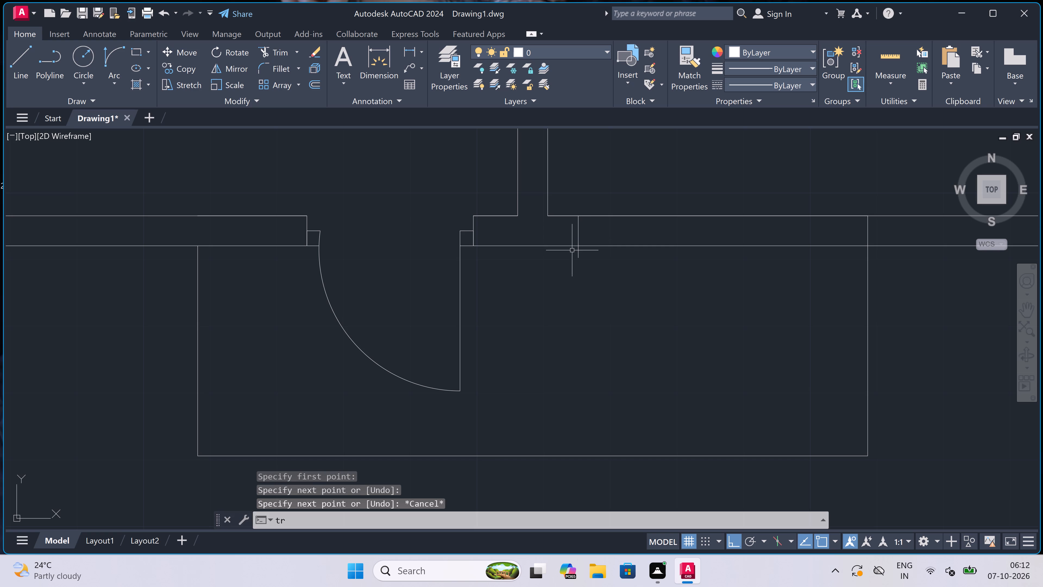
{"action": "scroll", "coordinate": [572, 250], "scroll_direction": "up", "scroll_amount": 2}
{"action": "left_click_drag", "start_coordinate": [572, 250], "coordinate": [576, 251]}
{"action": "left_click", "coordinate": [614, 255]}
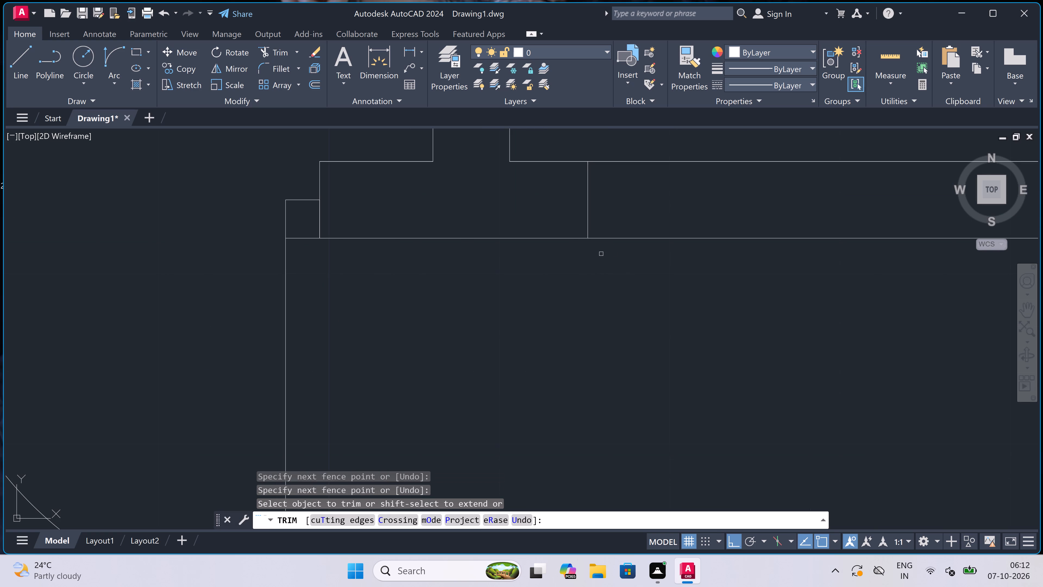
{"action": "key", "text": "Escape"}
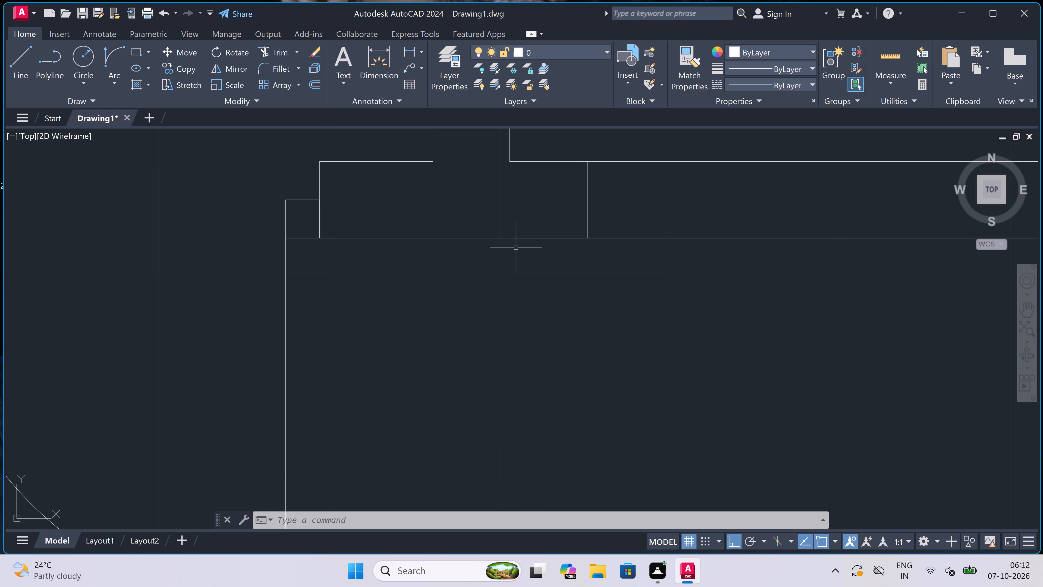
{"action": "scroll", "coordinate": [516, 248], "scroll_direction": "down", "scroll_amount": 2}
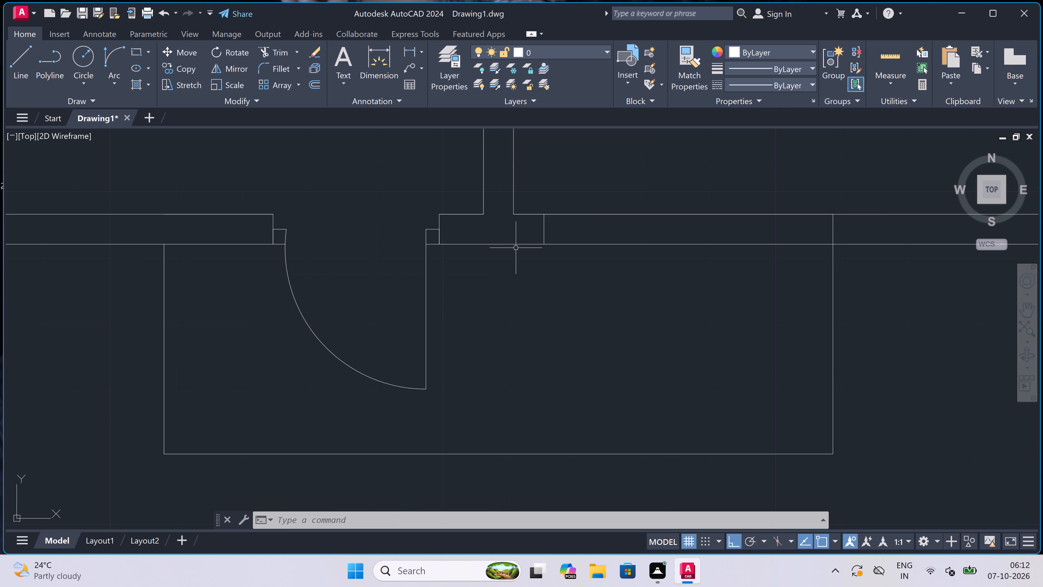
{"action": "scroll", "coordinate": [516, 248], "scroll_direction": "down", "scroll_amount": 1}
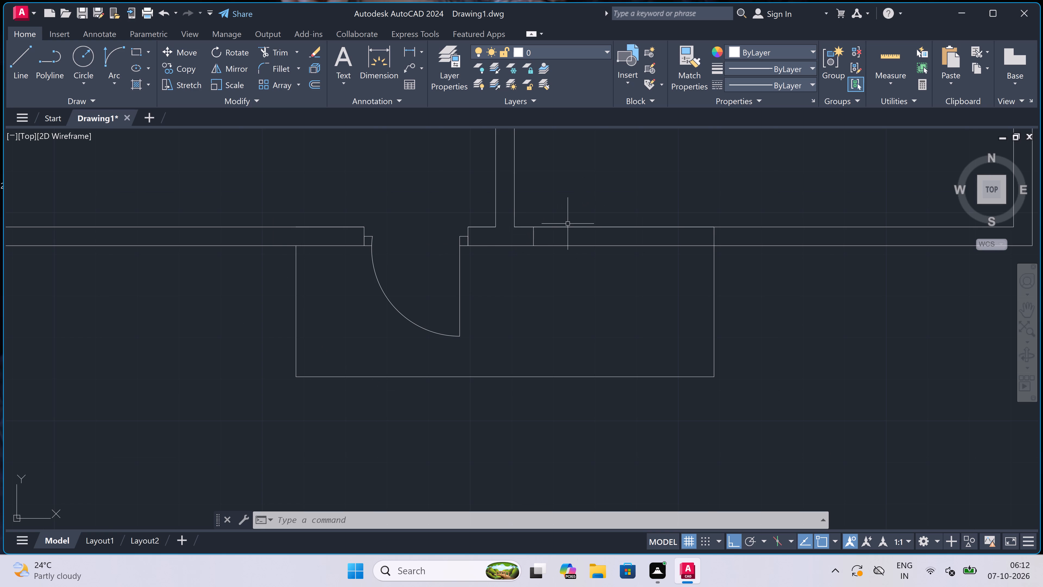
Draw a 2" frame line from the midpoint of the jamb right of the partition and a 2' door leaf down from it.
{"action": "scroll", "coordinate": [546, 237], "scroll_direction": "up", "scroll_amount": 2}
{"action": "key", "text": "l"}
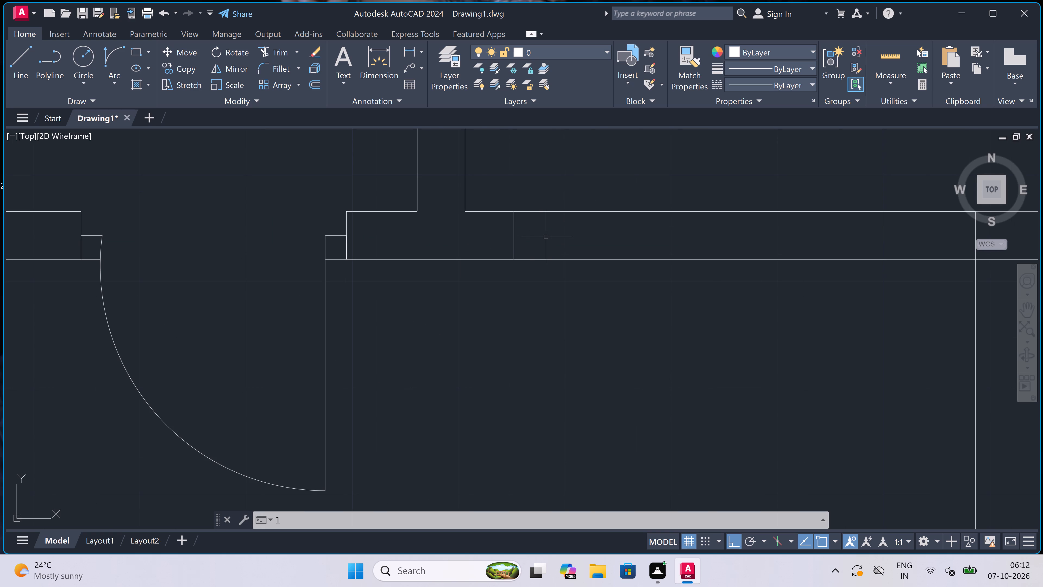
{"action": "key", "text": "space"}
{"action": "left_click_drag", "start_coordinate": [512, 237], "coordinate": [515, 237]}
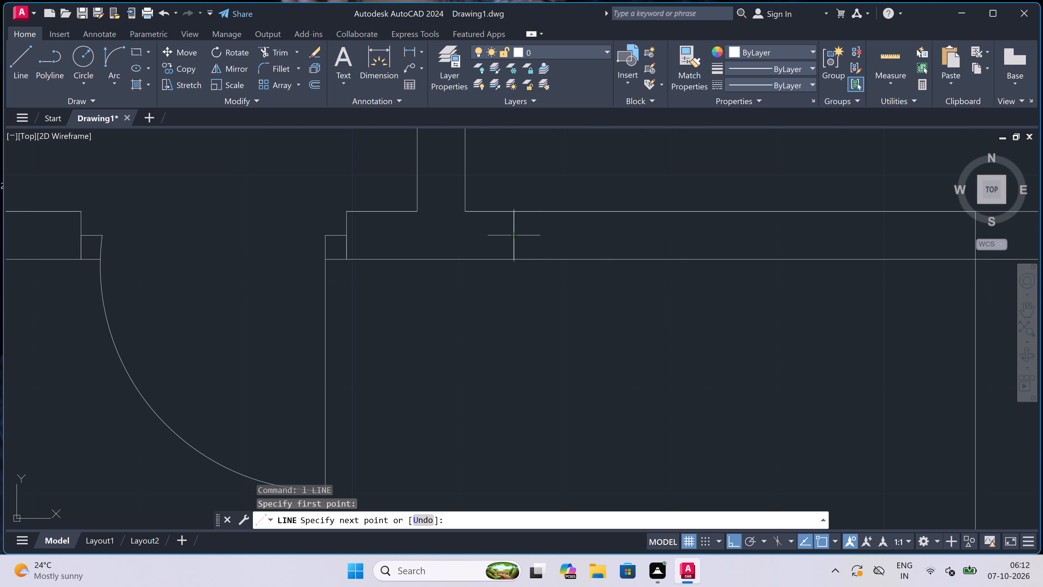
{"action": "type", "text": "2\""}
{"action": "key", "text": "space"}
{"action": "type", "text": "2'"}
{"action": "key", "text": "space"}
{"action": "key", "text": "Escape"}
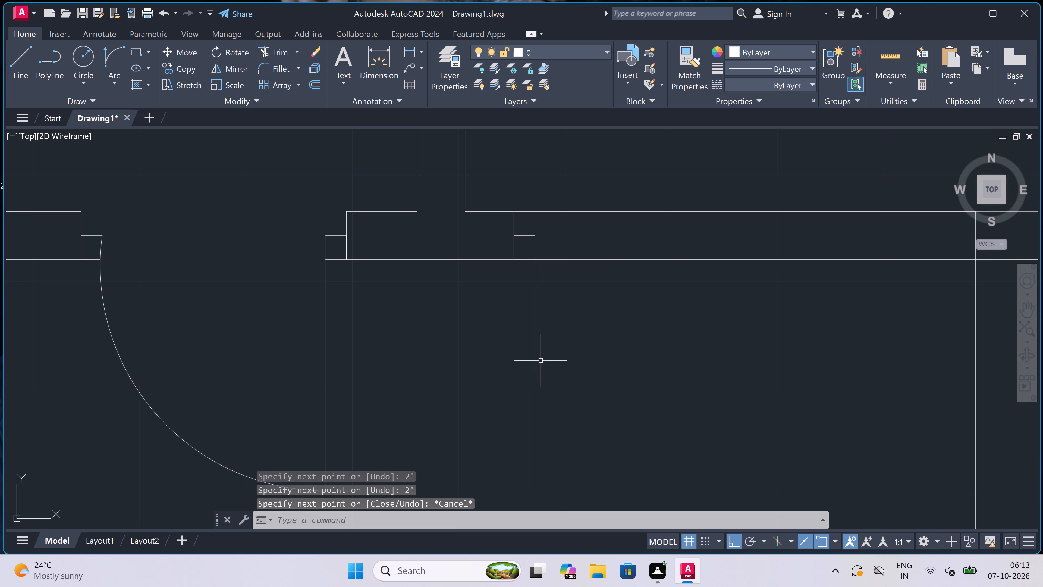
Draw the second door's opposite jamb across the wall, with a 2" frame line from its midpoint back toward the opening.
{"action": "key", "text": "space"}
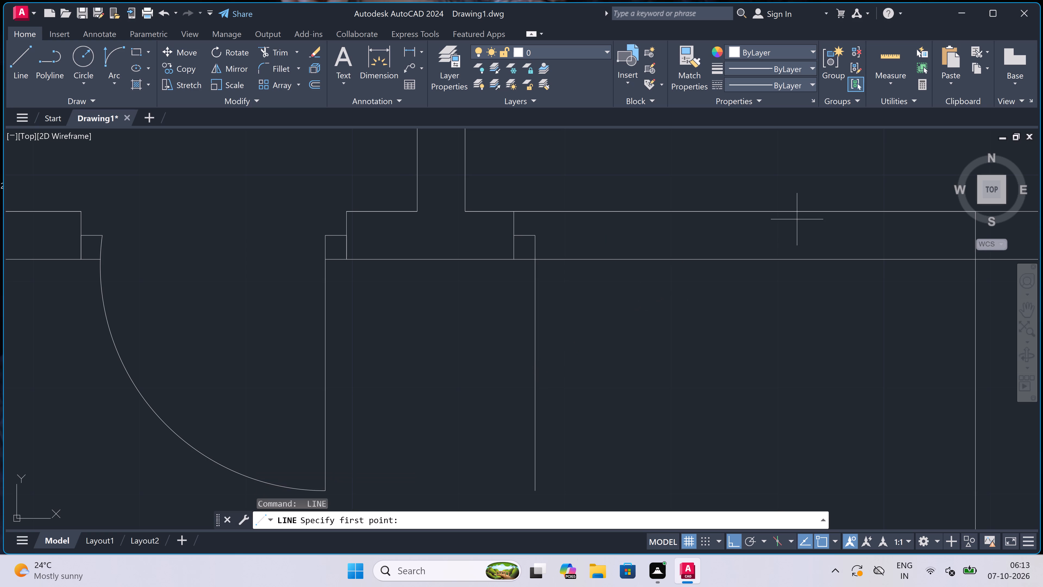
{"action": "left_click", "coordinate": [800, 218]}
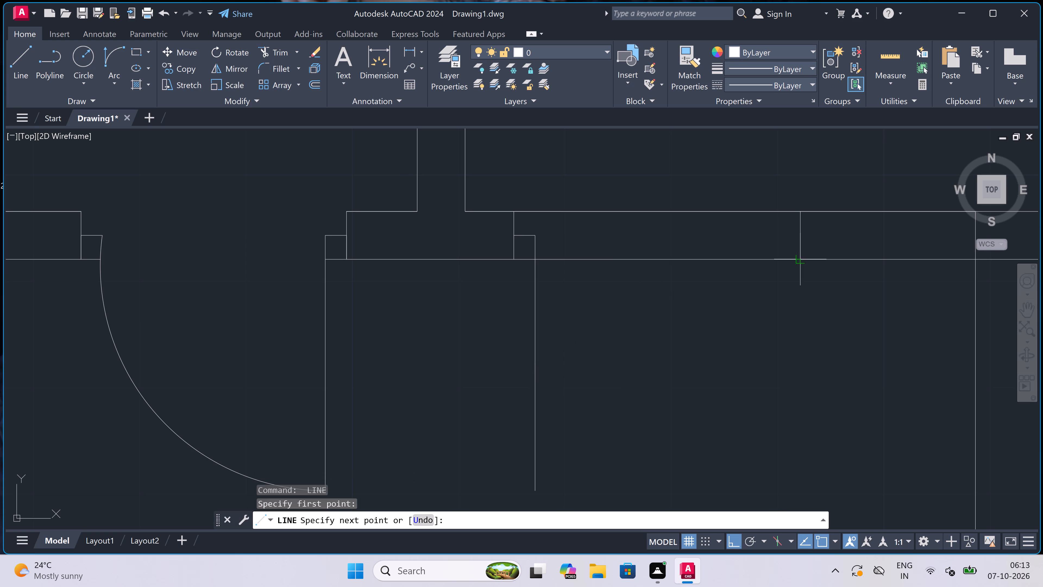
{"action": "left_click_drag", "start_coordinate": [804, 257], "coordinate": [805, 254]}
{"action": "left_click_drag", "start_coordinate": [805, 233], "coordinate": [801, 235]}
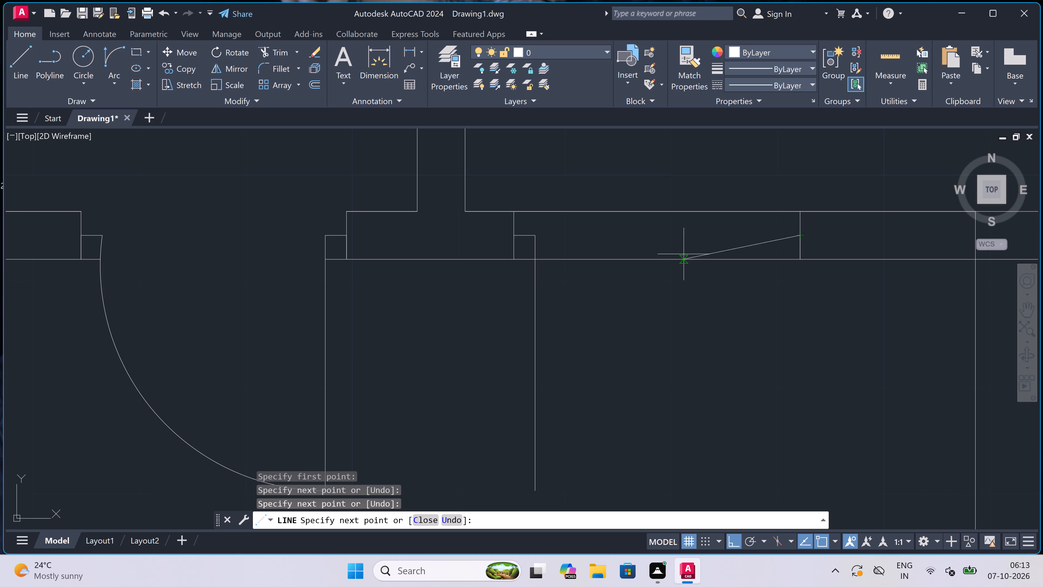
{"action": "type", "text": "2\""}
{"action": "key", "text": "space"}
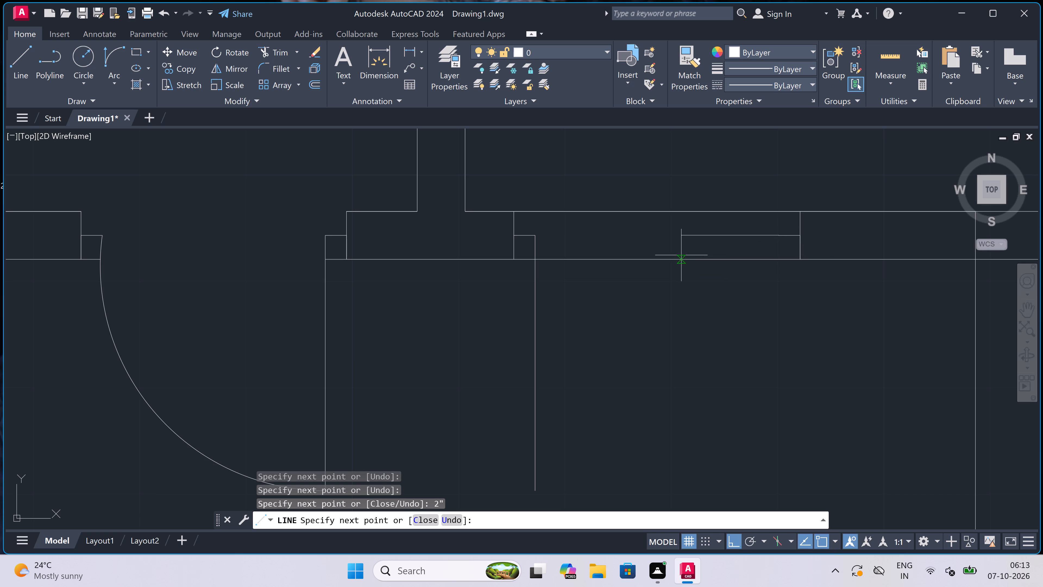
{"action": "key", "text": "Escape"}
Draw the second balcony door's swing arc from the leaf's lower end to the opposite 2" frame line.
{"action": "scroll", "coordinate": [682, 255], "scroll_direction": "down", "scroll_amount": 2}
{"action": "left_click", "coordinate": [109, 57]}
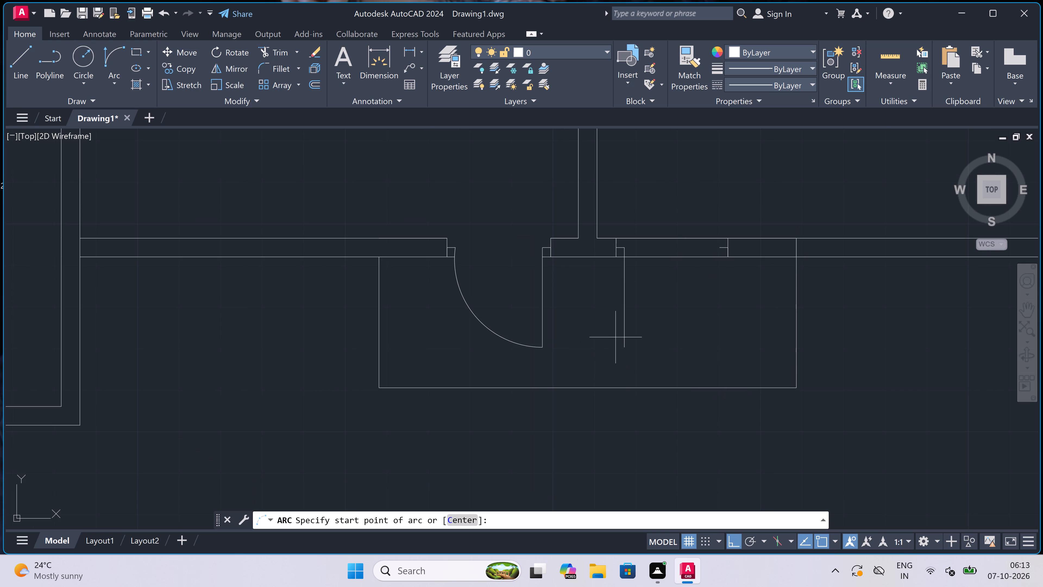
{"action": "left_click", "coordinate": [621, 346]}
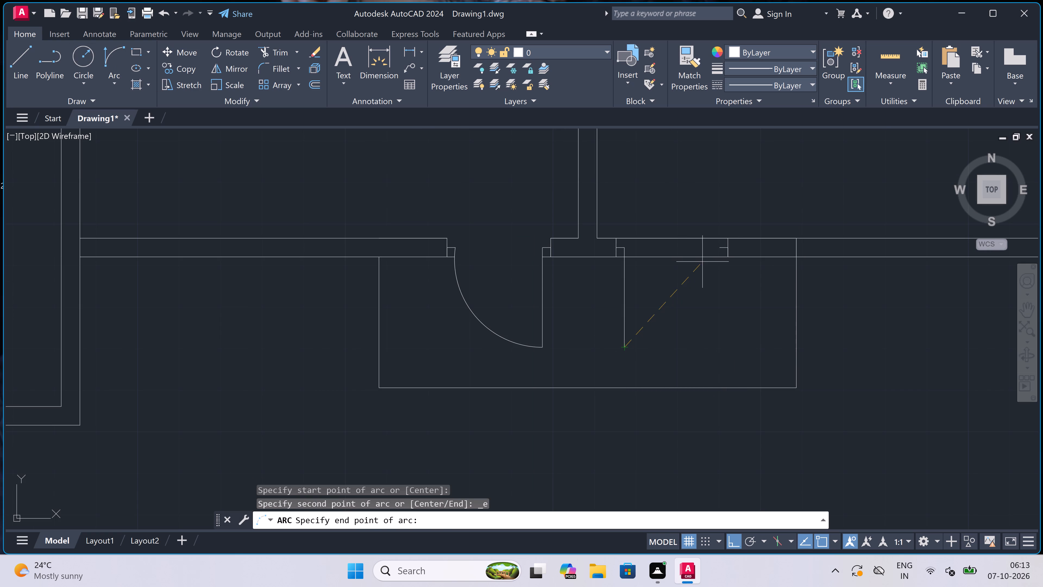
{"action": "left_click", "coordinate": [720, 244]}
{"action": "left_click", "coordinate": [739, 288]}
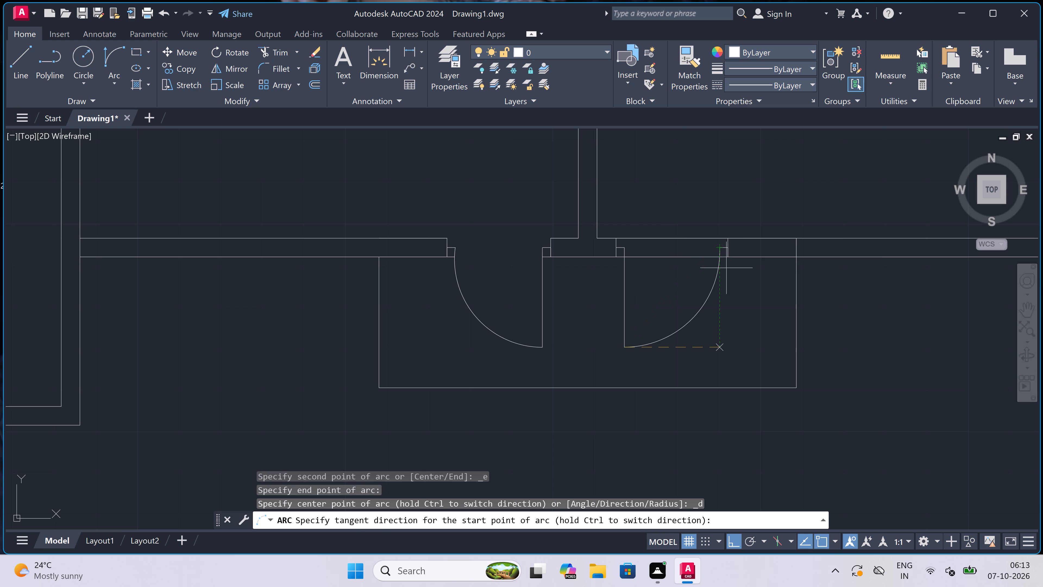
Trim both wall lines between the jambs to clear the balcony's second door opening.
{"action": "key", "text": "t"}
{"action": "key", "text": "r"}
{"action": "key", "text": "space"}
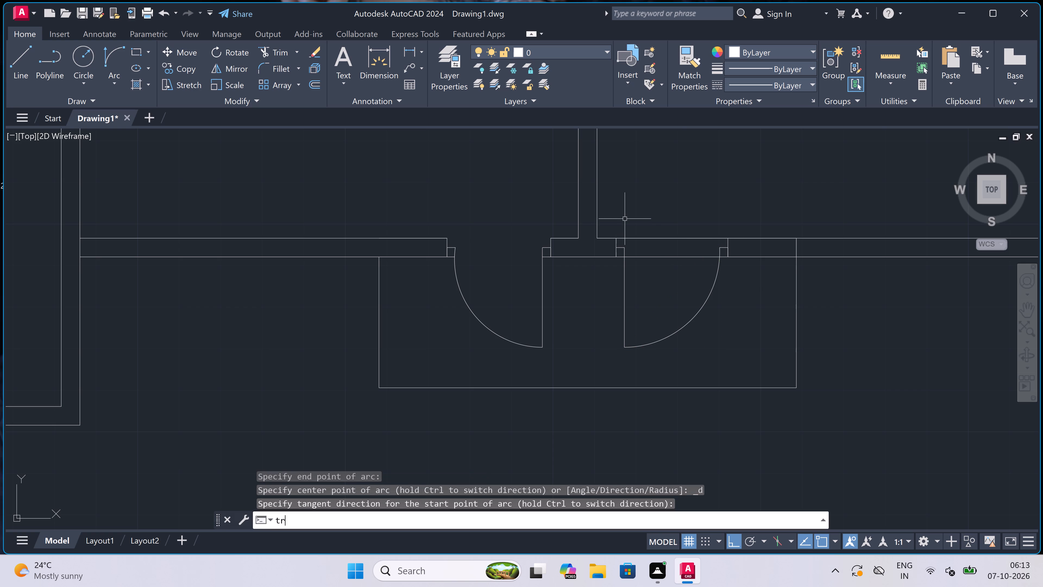
{"action": "left_click", "coordinate": [645, 213]}
{"action": "left_click", "coordinate": [659, 270]}
{"action": "scroll", "coordinate": [619, 268], "scroll_direction": "down", "scroll_amount": 2}
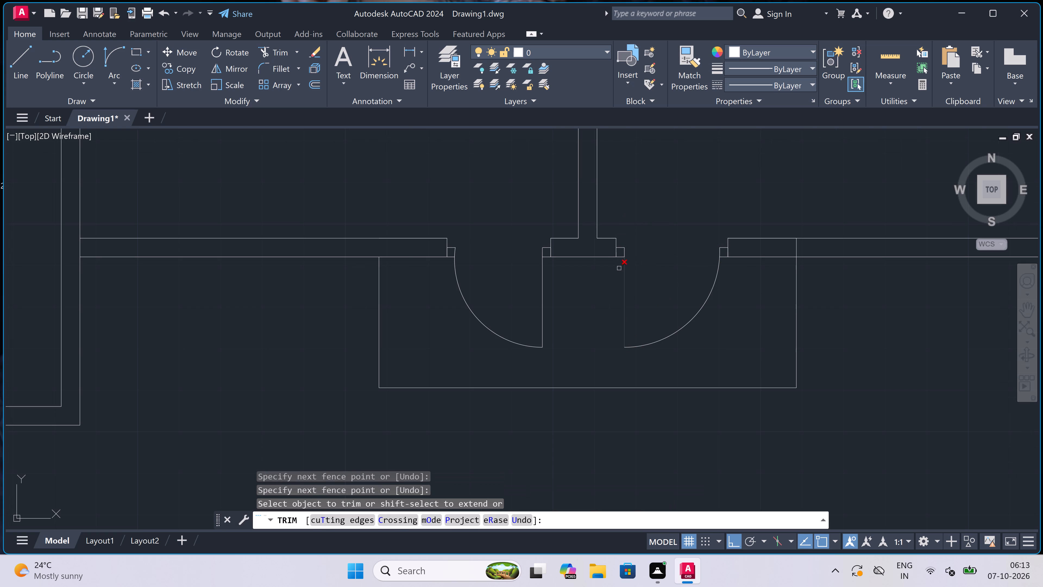
Trim the balcony's right edge where it crosses the wall thickness.
{"action": "scroll", "coordinate": [684, 258], "scroll_direction": "up", "scroll_amount": 5}
{"action": "left_click", "coordinate": [695, 269]}
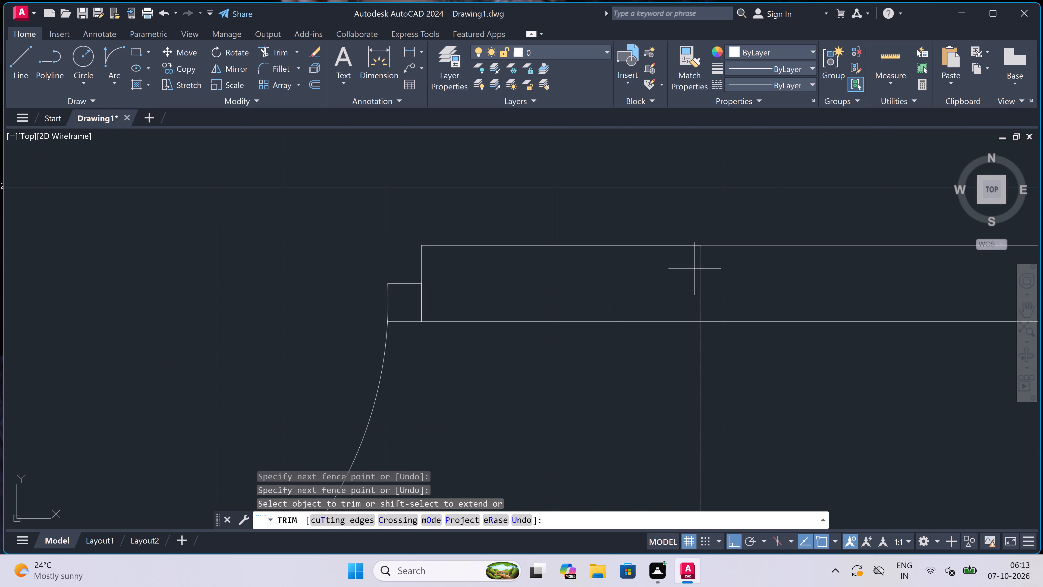
{"action": "left_click", "coordinate": [736, 275]}
{"action": "scroll", "coordinate": [588, 270], "scroll_direction": "down", "scroll_amount": 7}
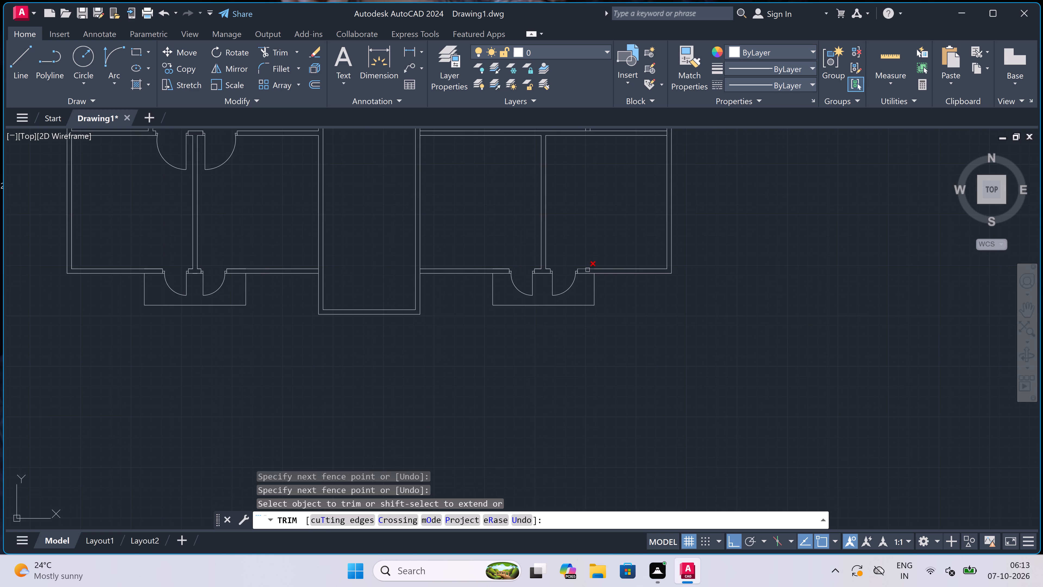
{"action": "scroll", "coordinate": [588, 270], "scroll_direction": "down", "scroll_amount": 3}
{"action": "scroll", "coordinate": [546, 239], "scroll_direction": "up", "scroll_amount": 3}
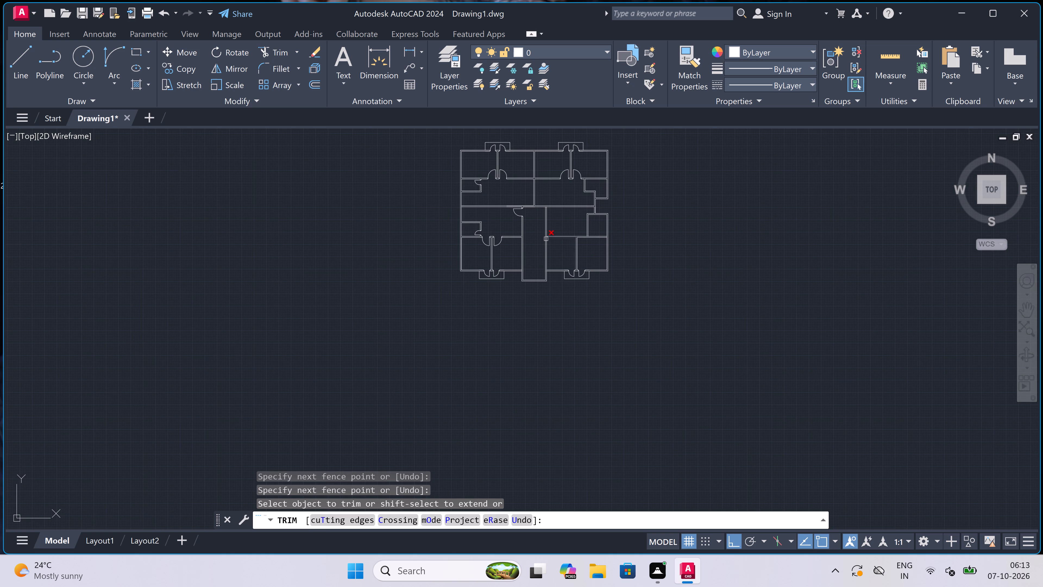
{"action": "key", "text": "Escape"}
Draw a line from the wall corner down into the small right-hand room just over 3', and across to the room's left wall.
{"action": "scroll", "coordinate": [631, 244], "scroll_direction": "down", "scroll_amount": 2}
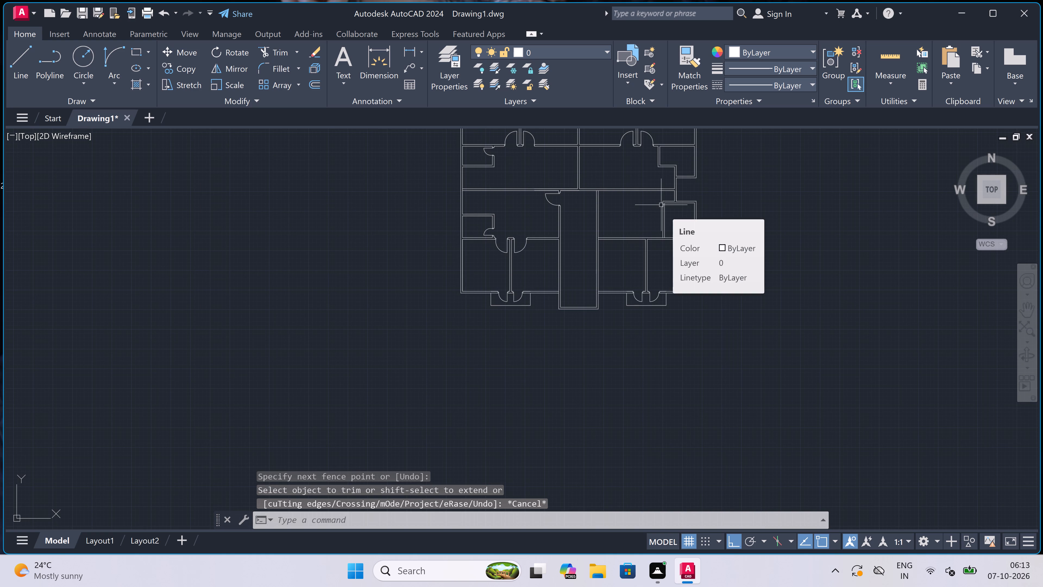
{"action": "scroll", "coordinate": [664, 202], "scroll_direction": "up", "scroll_amount": 2}
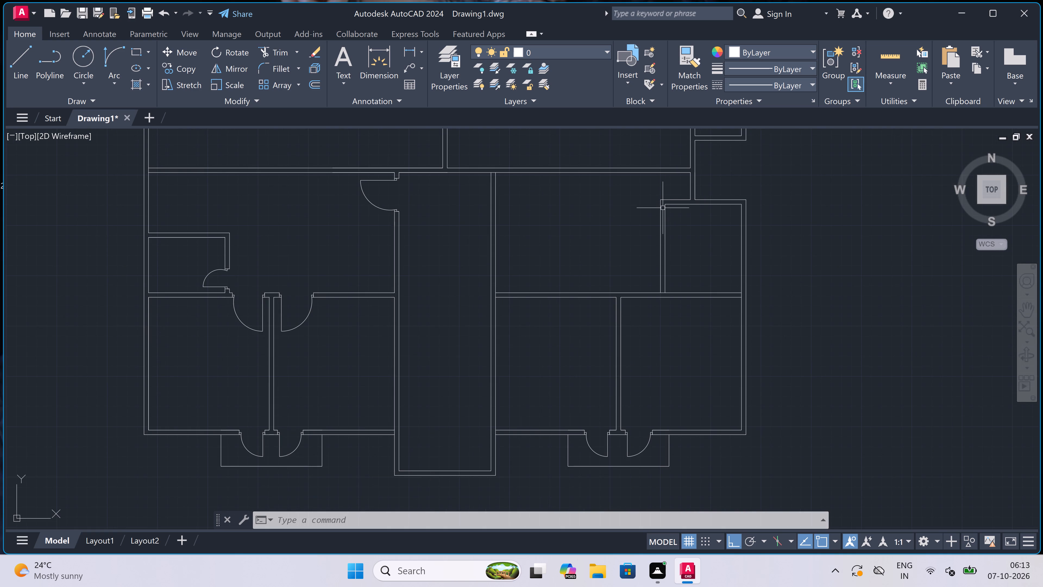
{"action": "type", "text": "l"}
{"action": "key", "text": "space"}
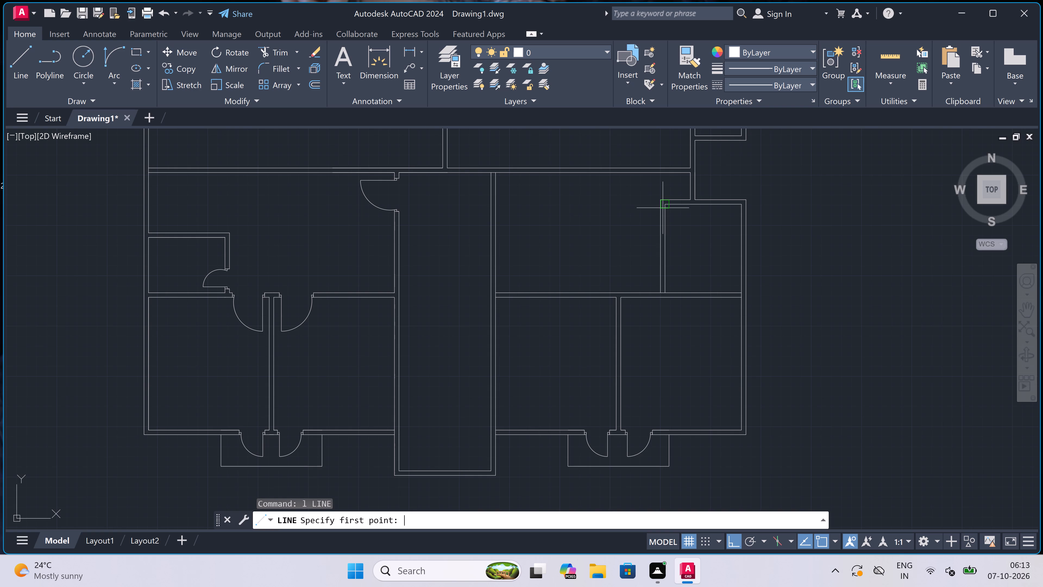
{"action": "scroll", "coordinate": [666, 208], "scroll_direction": "up", "scroll_amount": 2}
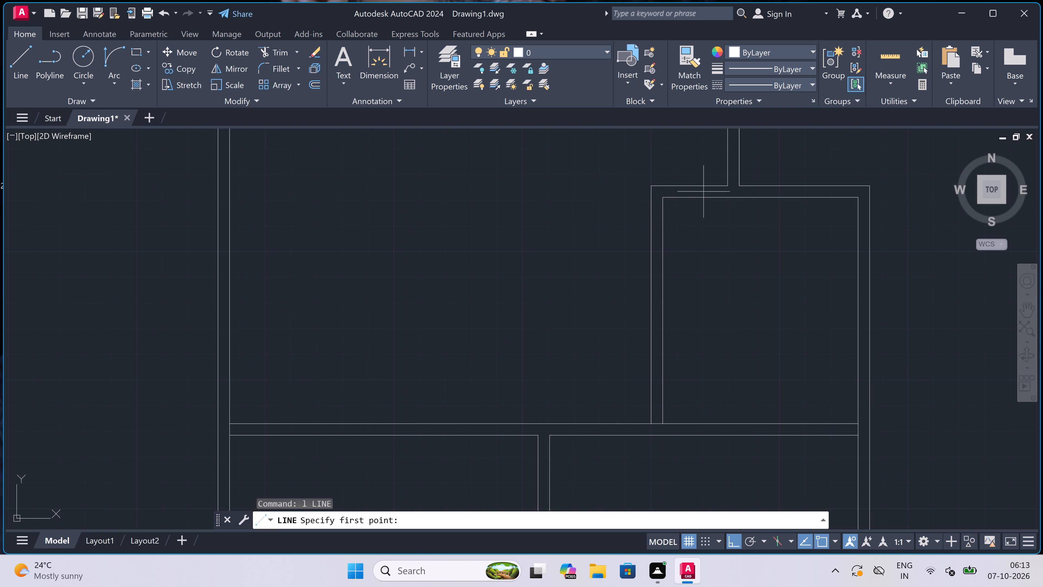
{"action": "left_click_drag", "start_coordinate": [724, 184], "coordinate": [725, 187]}
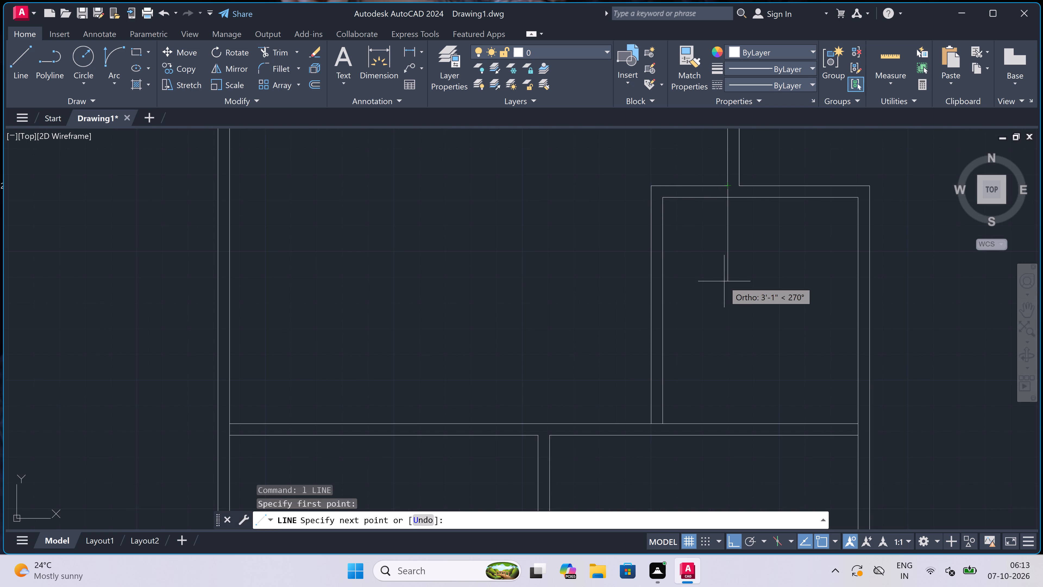
{"action": "scroll", "coordinate": [723, 285], "scroll_direction": "down", "scroll_amount": 3}
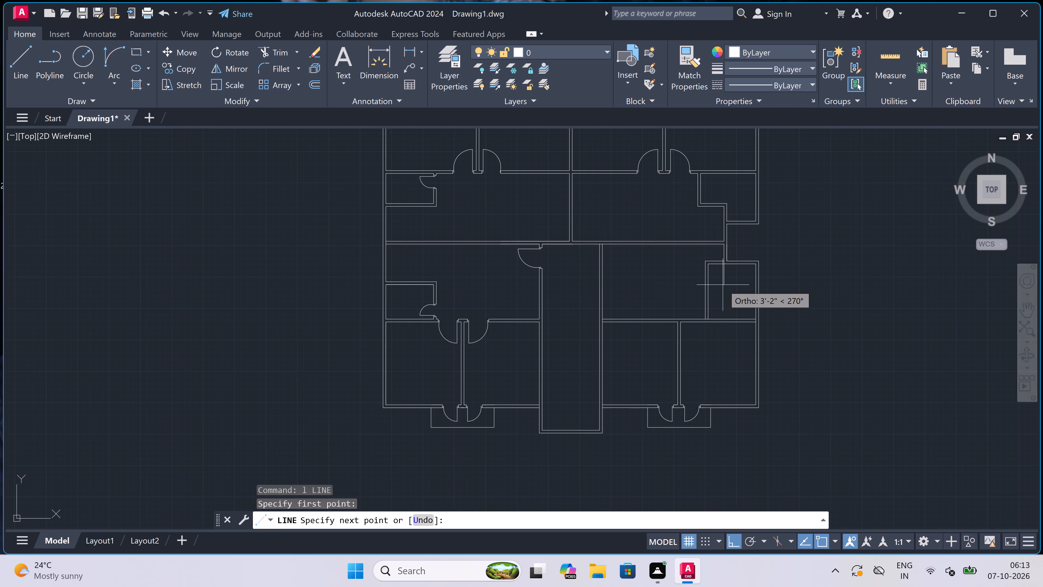
{"action": "scroll", "coordinate": [723, 285], "scroll_direction": "up", "scroll_amount": 2}
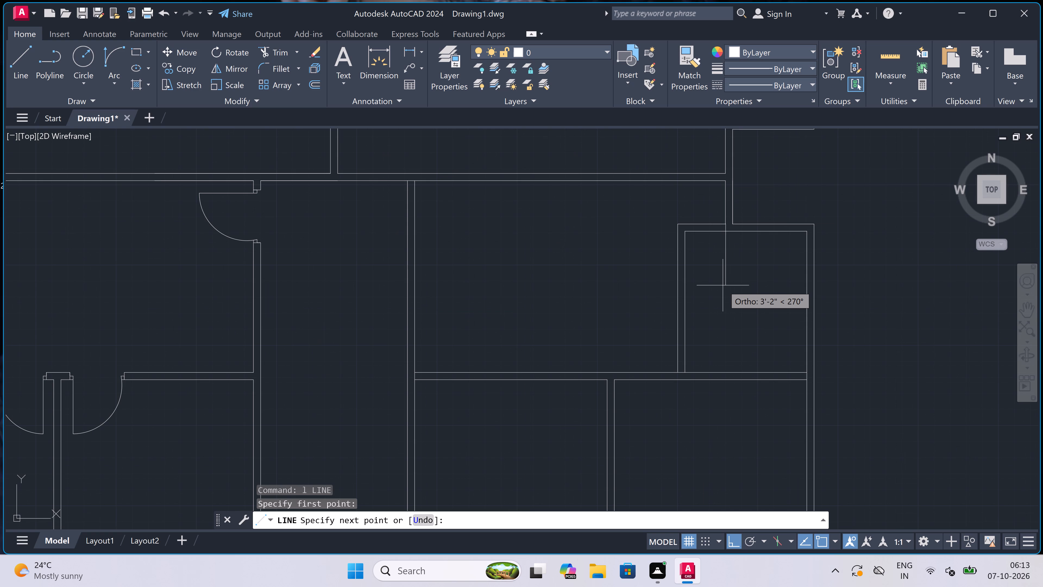
{"action": "left_click", "coordinate": [723, 291]}
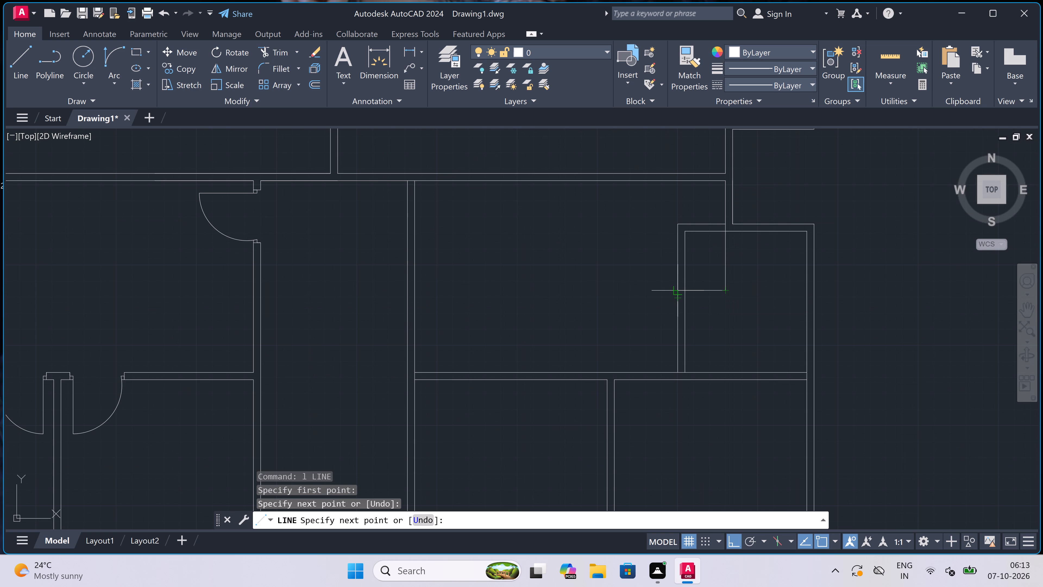
{"action": "scroll", "coordinate": [679, 288], "scroll_direction": "up", "scroll_amount": 3}
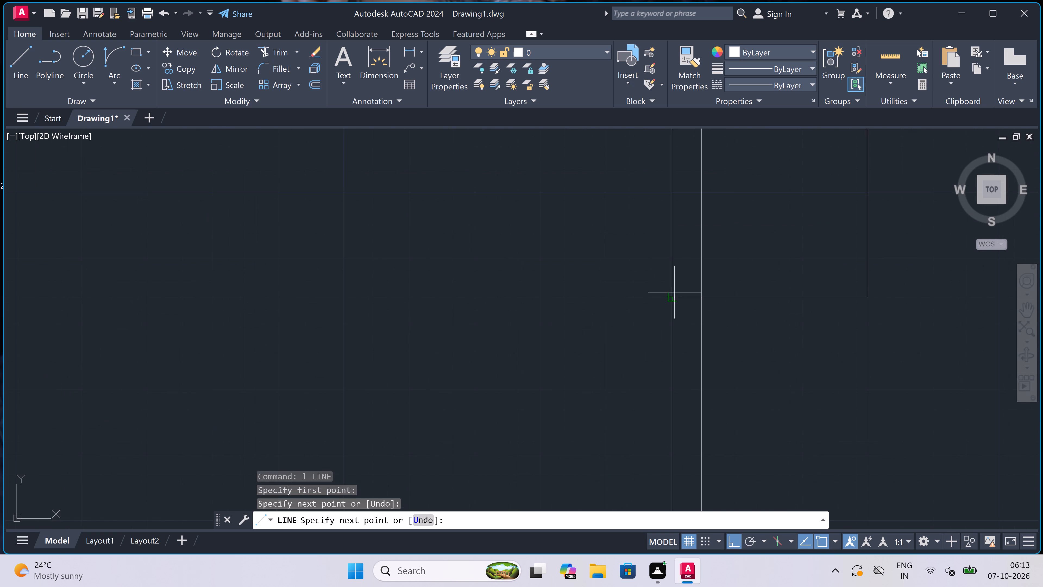
{"action": "left_click", "coordinate": [673, 296]}
{"action": "key", "text": "Escape"}
Draw the parallel wall face from the adjoining wall's other line, ending 4.5" below the first line, and across to the room's left wall.
{"action": "scroll", "coordinate": [671, 293], "scroll_direction": "down", "scroll_amount": 3}
{"action": "scroll", "coordinate": [731, 246], "scroll_direction": "up", "scroll_amount": 2}
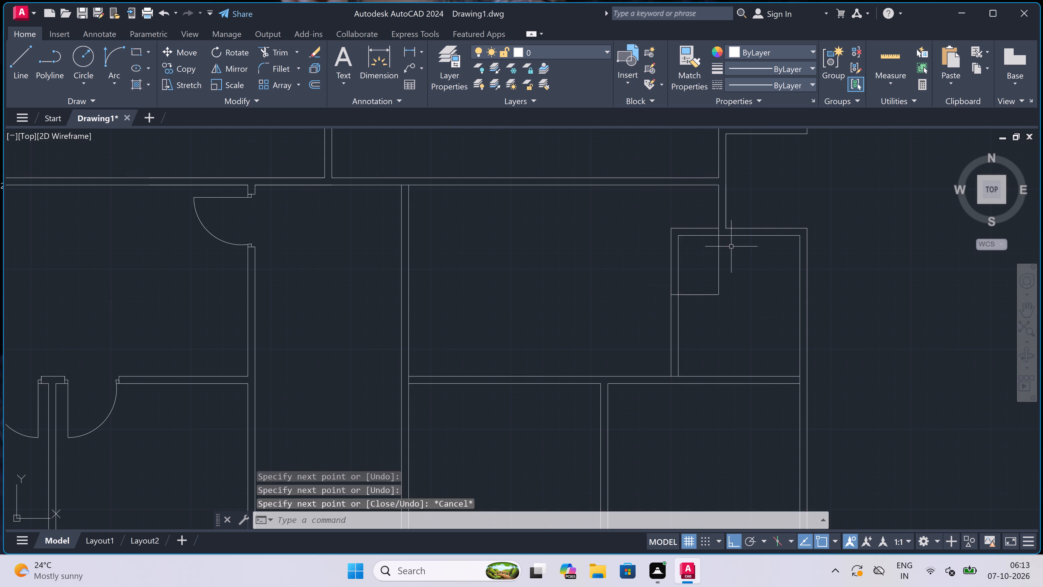
{"action": "key", "text": "space"}
{"action": "left_click_drag", "start_coordinate": [716, 200], "coordinate": [716, 204]}
{"action": "scroll", "coordinate": [703, 373], "scroll_direction": "up", "scroll_amount": 3}
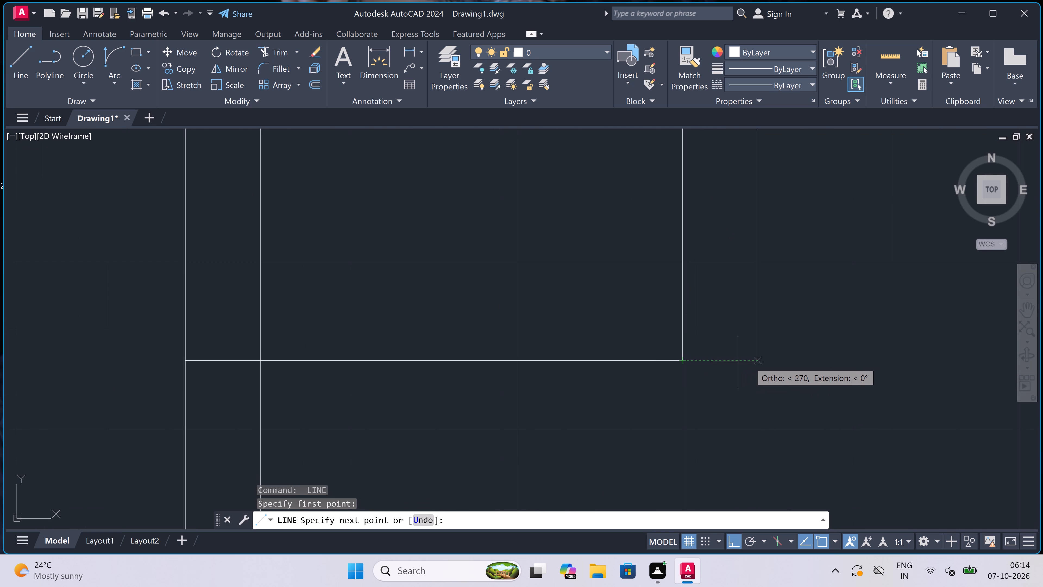
{"action": "left_click", "coordinate": [756, 361]}
{"action": "scroll", "coordinate": [756, 361], "scroll_direction": "down", "scroll_amount": 3}
{"action": "scroll", "coordinate": [751, 413], "scroll_direction": "up", "scroll_amount": 2}
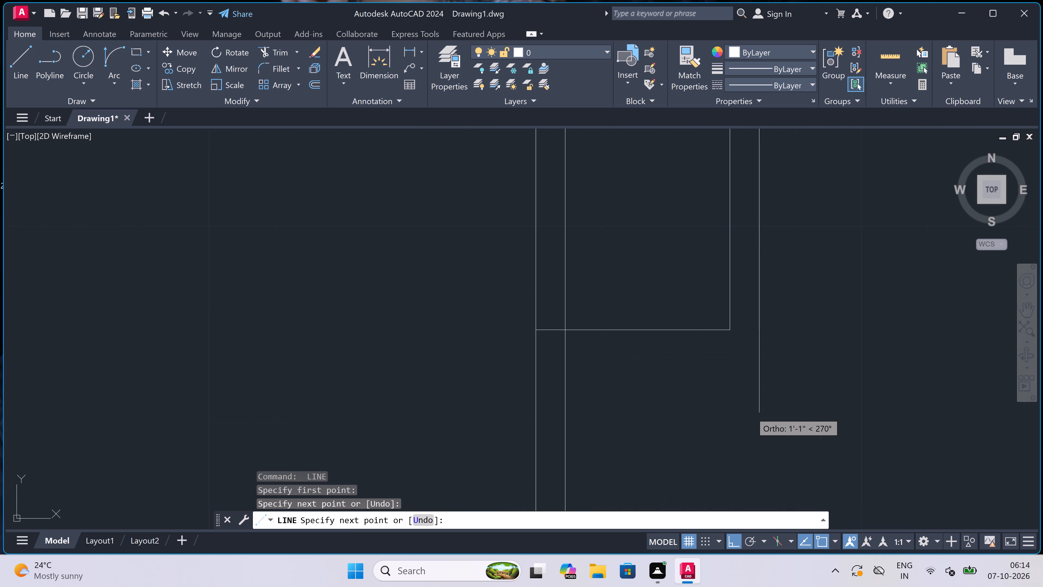
{"action": "type", "text": "4."}
{"action": "type", "text": "5\""}
{"action": "key", "text": "space"}
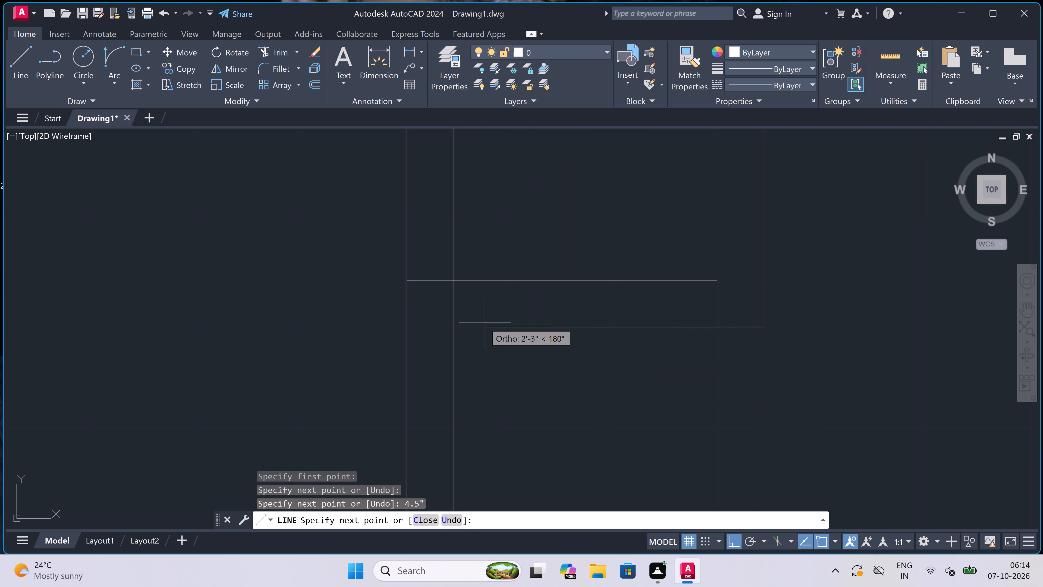
{"action": "left_click", "coordinate": [408, 324]}
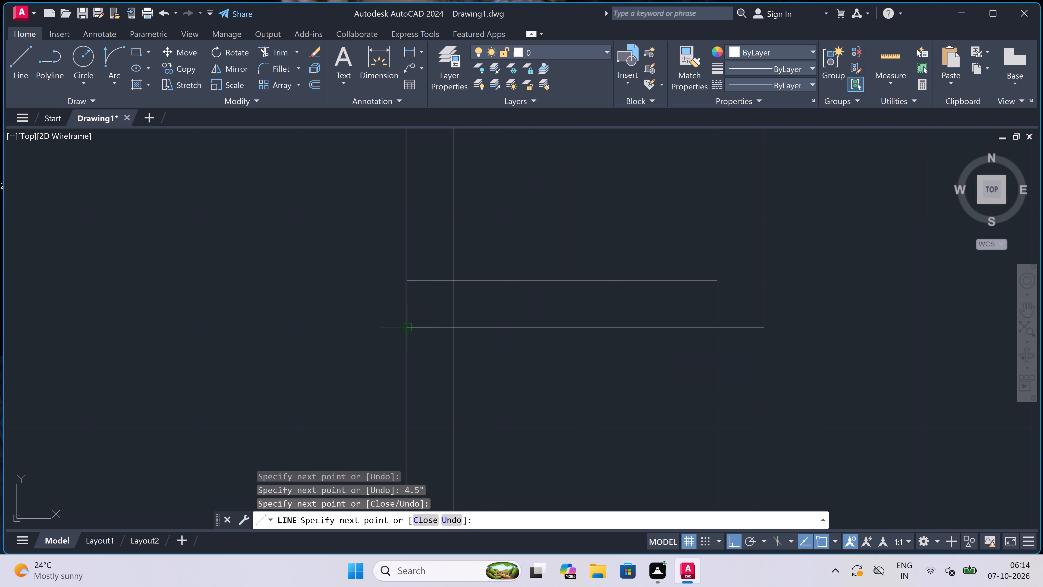
{"action": "key", "text": "Escape"}
Trim the ends of both new horizontal wall lines inside the left wall's thickness.
{"action": "key", "text": "t"}
{"action": "key", "text": "r"}
{"action": "key", "text": "space"}
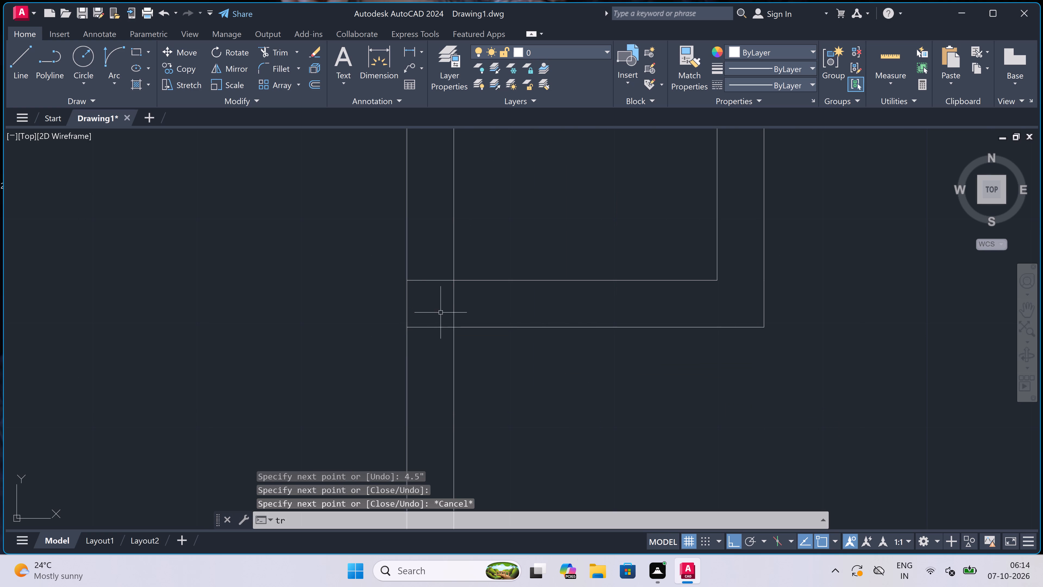
{"action": "left_click", "coordinate": [444, 278]}
{"action": "left_click", "coordinate": [446, 339]}
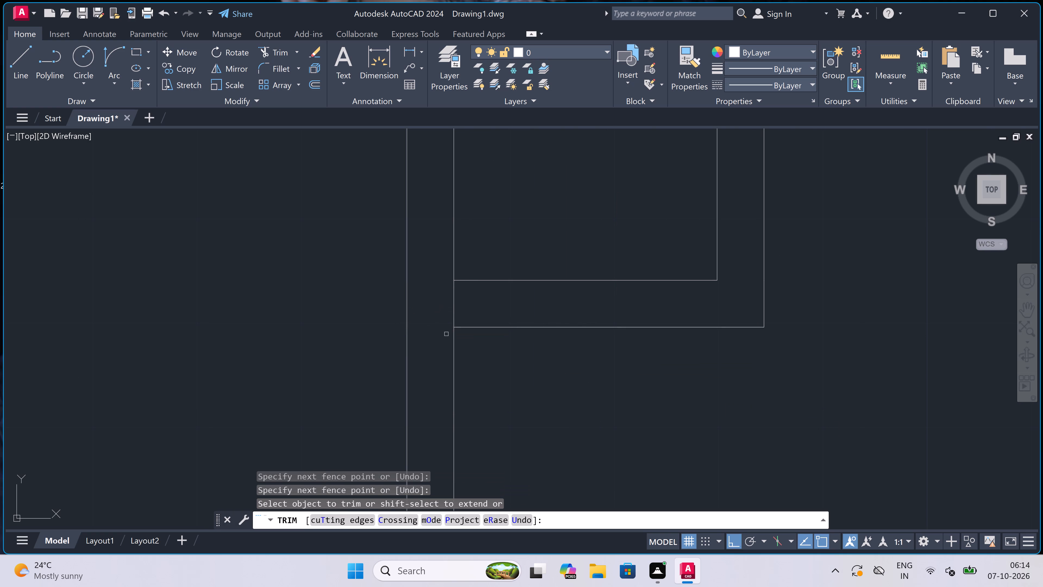
Undo the last trim of the two horizontal wall lines' ends inside the small room's left wall.
{"action": "double_click", "coordinate": [447, 307]}
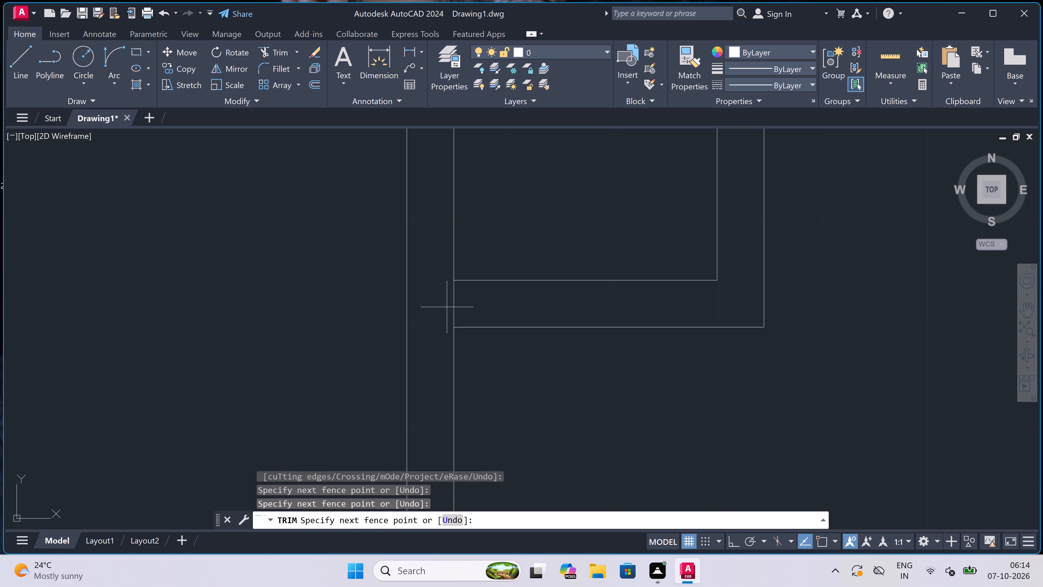
{"action": "key", "text": "ctrl+z"}
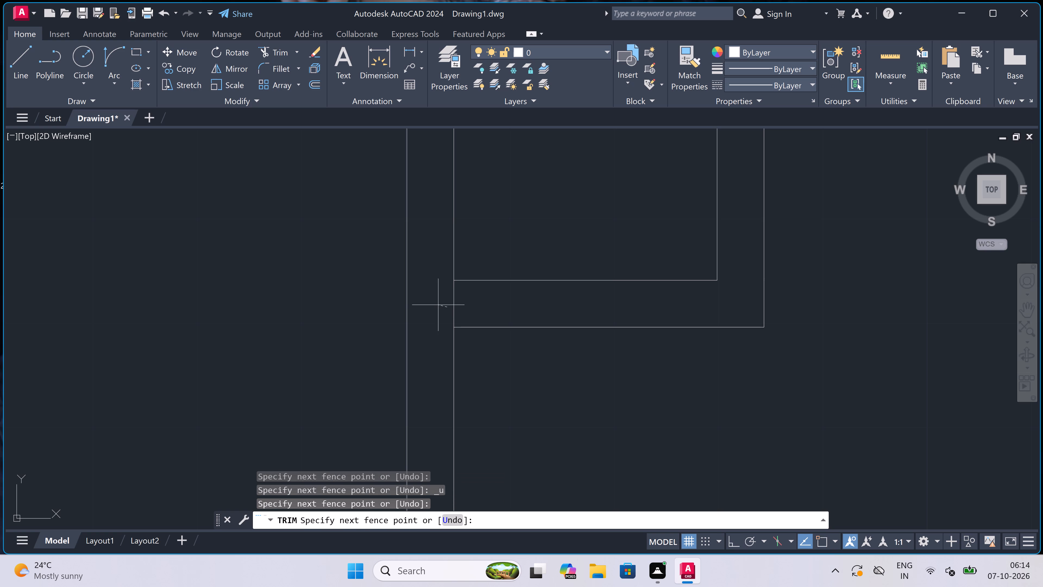
{"action": "key", "text": "ctrl+z"}
{"action": "key", "text": "ctrl+z"}
{"action": "key", "text": "Escape"}
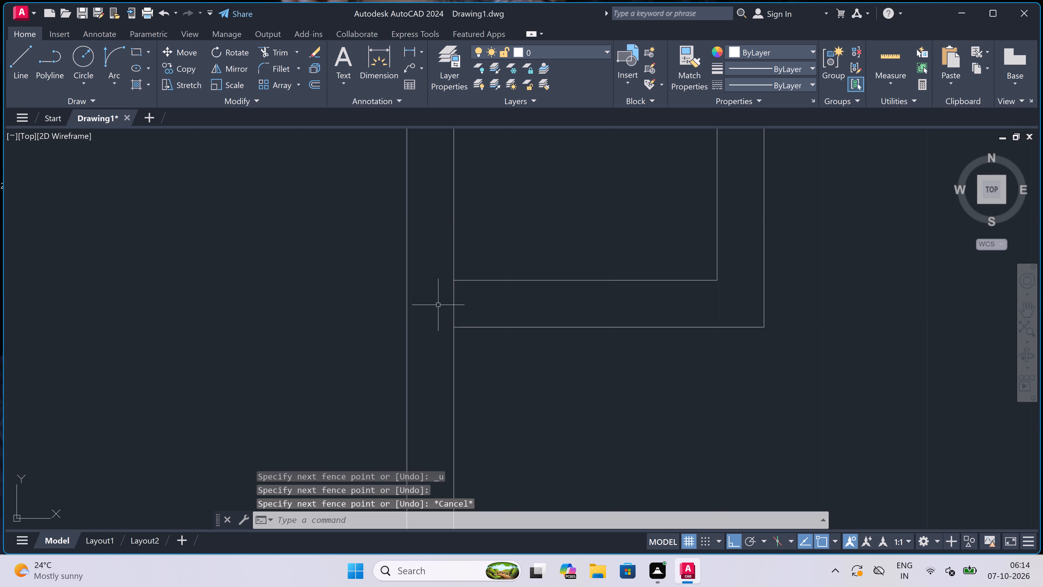
{"action": "key", "text": "ctrl+z"}
Trim the inner face of the small room's left wall between the two new horizontal wall lines.
{"action": "type", "text": "tr"}
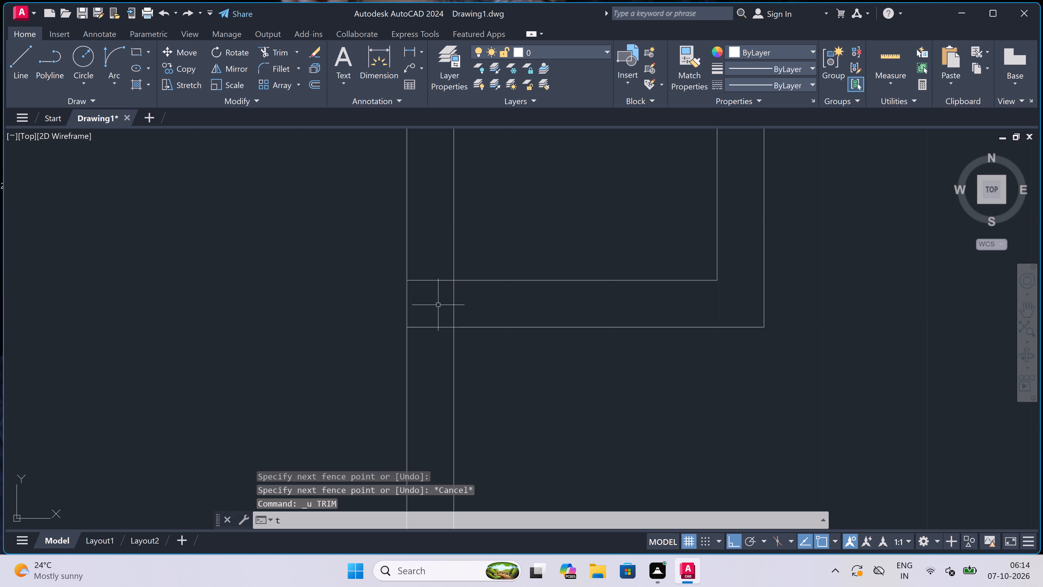
{"action": "key", "text": "space"}
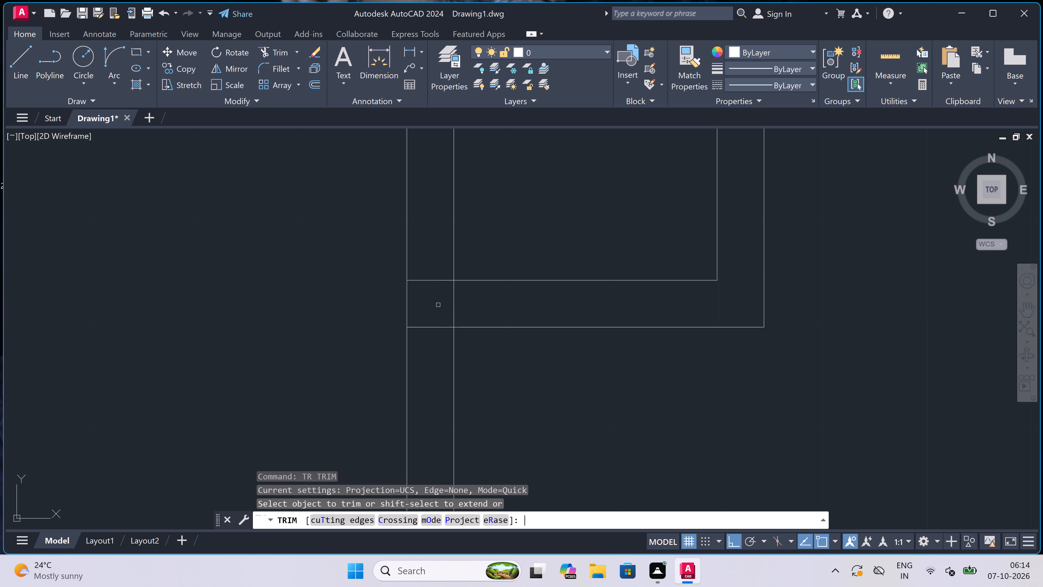
{"action": "double_click", "coordinate": [449, 307]}
{"action": "left_click", "coordinate": [476, 308]}
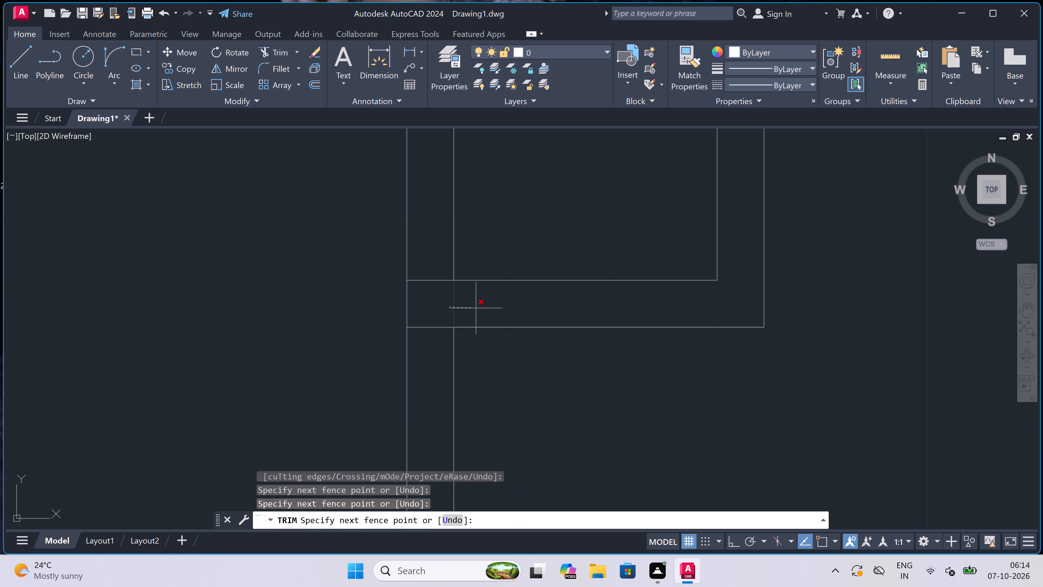
Trim away the small room's old upper-left corner, removing both horizontal and both vertical wall lines outside the new stepped wall.
{"action": "scroll", "coordinate": [476, 308], "scroll_direction": "down", "scroll_amount": 4}
{"action": "scroll", "coordinate": [484, 273], "scroll_direction": "up", "scroll_amount": 2}
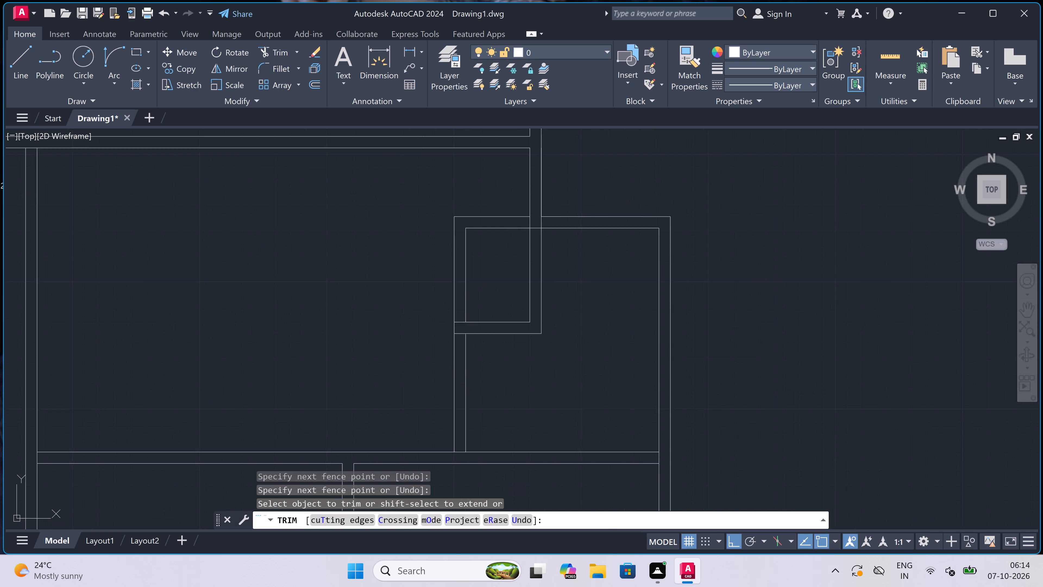
{"action": "left_click", "coordinate": [527, 181]}
{"action": "left_click", "coordinate": [529, 214]}
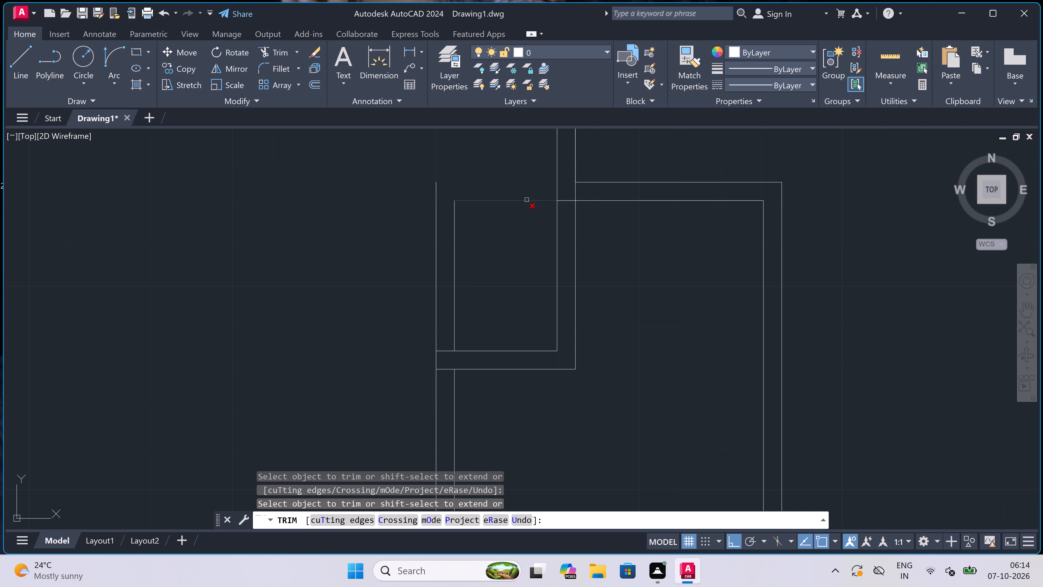
{"action": "left_click", "coordinate": [523, 194]}
{"action": "left_click", "coordinate": [462, 266]}
{"action": "left_click", "coordinate": [397, 279]}
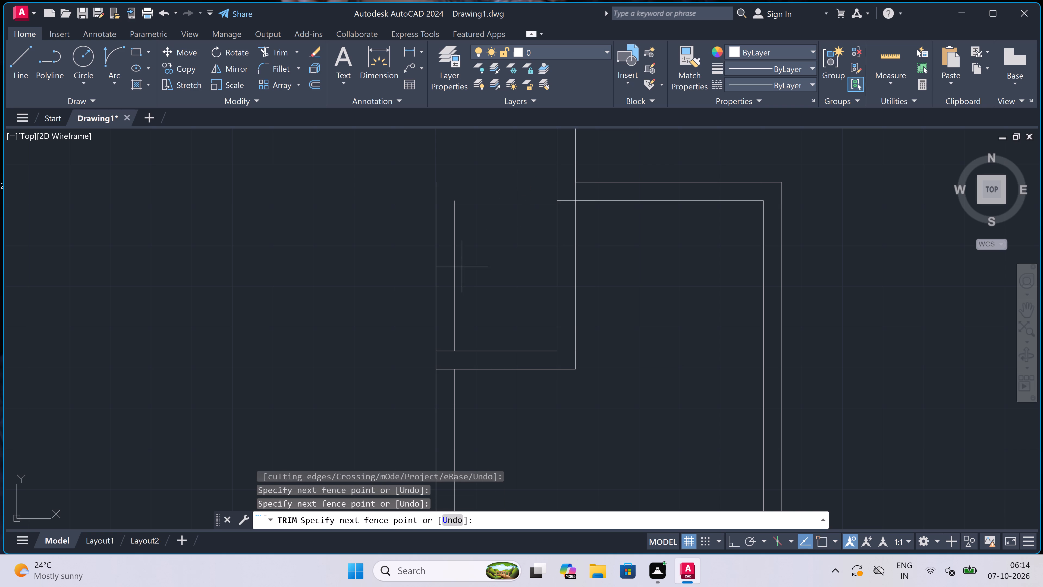
Trim the lower horizontal line's stub inside the left wall's thickness at the new wall corner.
{"action": "scroll", "coordinate": [453, 380], "scroll_direction": "up", "scroll_amount": 3}
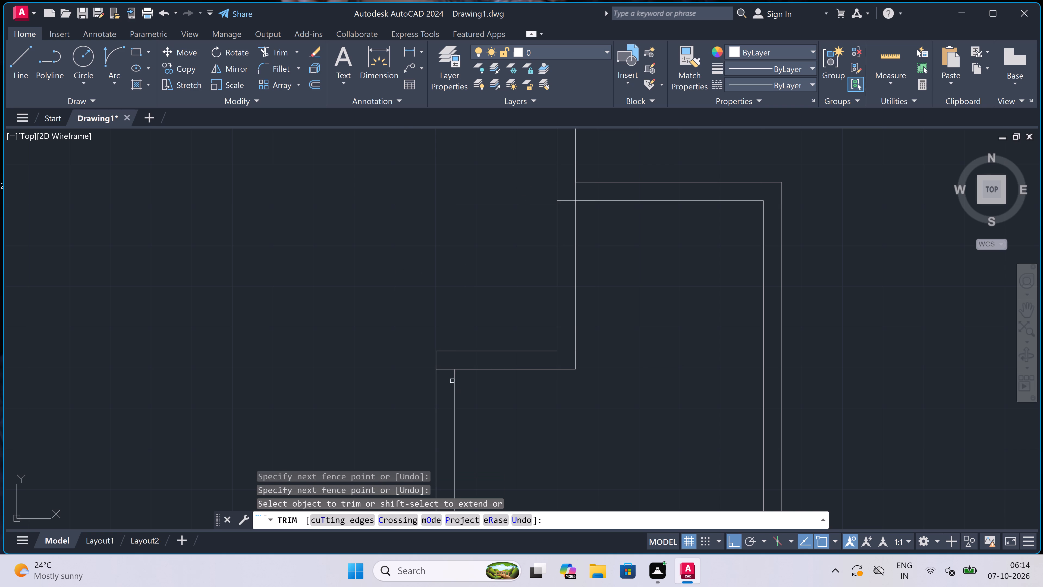
{"action": "left_click", "coordinate": [444, 341]}
{"action": "left_click", "coordinate": [440, 322]}
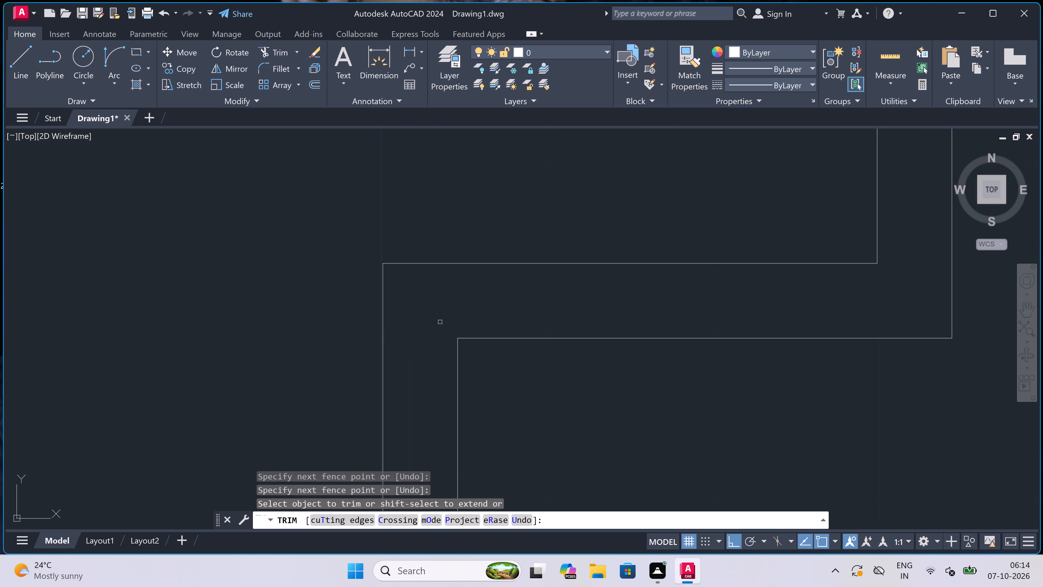
Trim the lines crossing the junction of the stepped wall and the small room's top wall so the wall thicknesses connect.
{"action": "scroll", "coordinate": [440, 322], "scroll_direction": "down", "scroll_amount": 5}
{"action": "scroll", "coordinate": [509, 212], "scroll_direction": "up", "scroll_amount": 3}
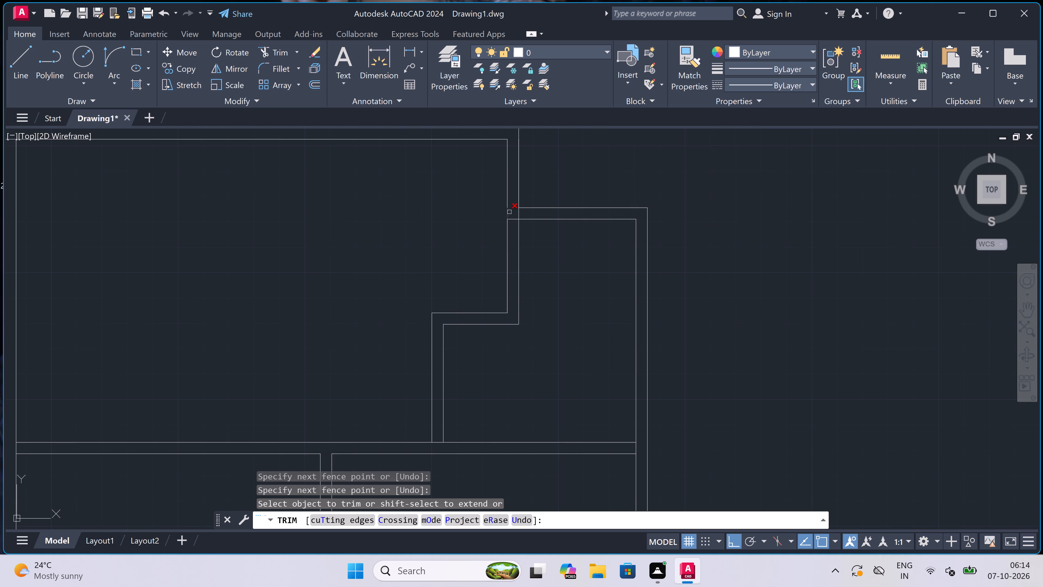
{"action": "left_click", "coordinate": [516, 217]}
{"action": "left_click", "coordinate": [513, 275]}
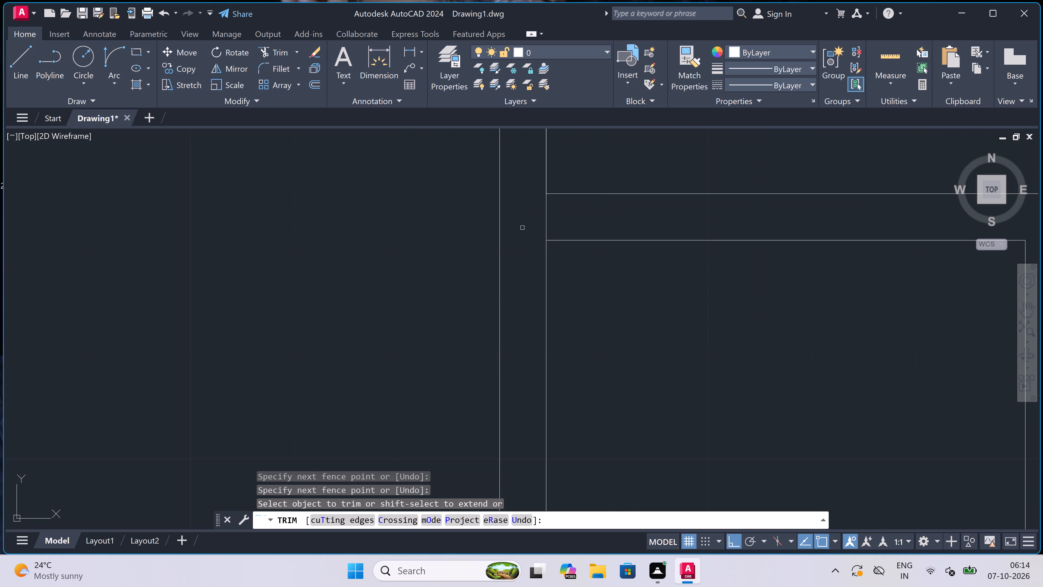
{"action": "left_click", "coordinate": [524, 219]}
{"action": "left_click_drag", "start_coordinate": [593, 214], "coordinate": [592, 217]}
{"action": "scroll", "coordinate": [521, 220], "scroll_direction": "down", "scroll_amount": 8}
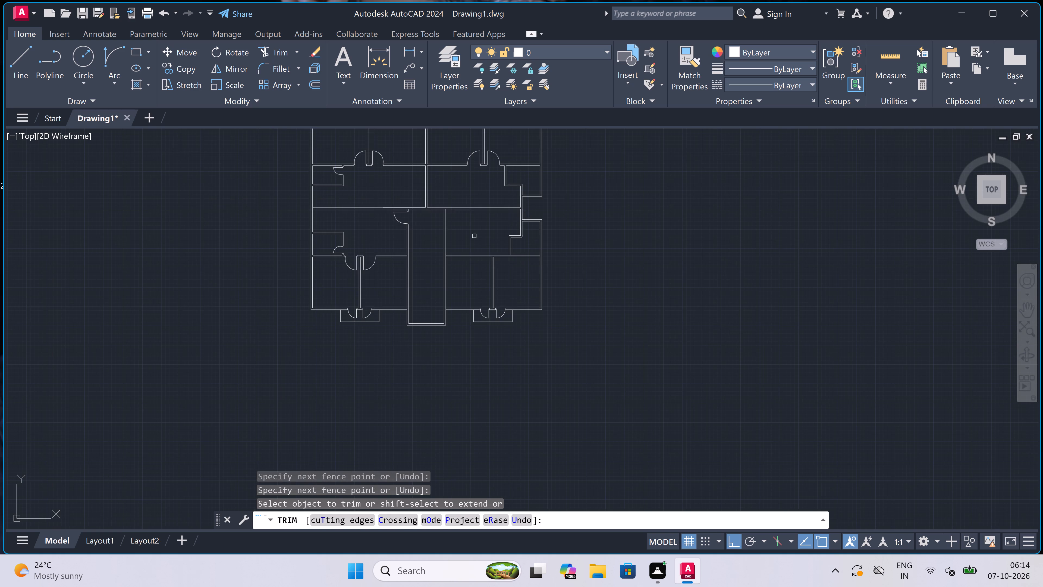
{"action": "scroll", "coordinate": [474, 236], "scroll_direction": "up", "scroll_amount": 2}
{"action": "key", "text": "Escape"}
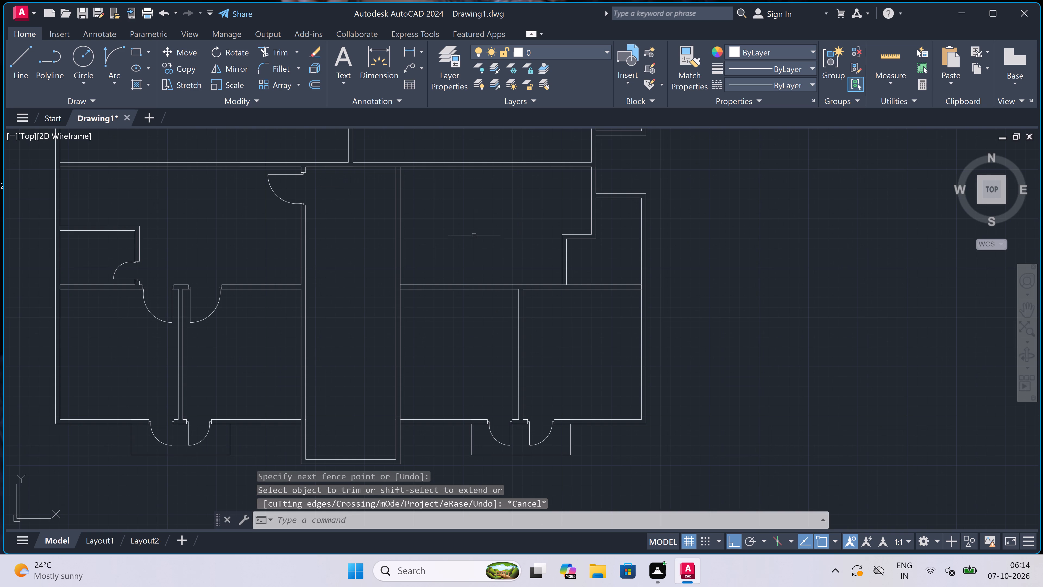
Draw the upper door jamb across the corridor's right wall, level with the opposite door's jamb, with a 2" stop and 3' leaf into the room.
{"action": "scroll", "coordinate": [445, 195], "scroll_direction": "down", "scroll_amount": 1}
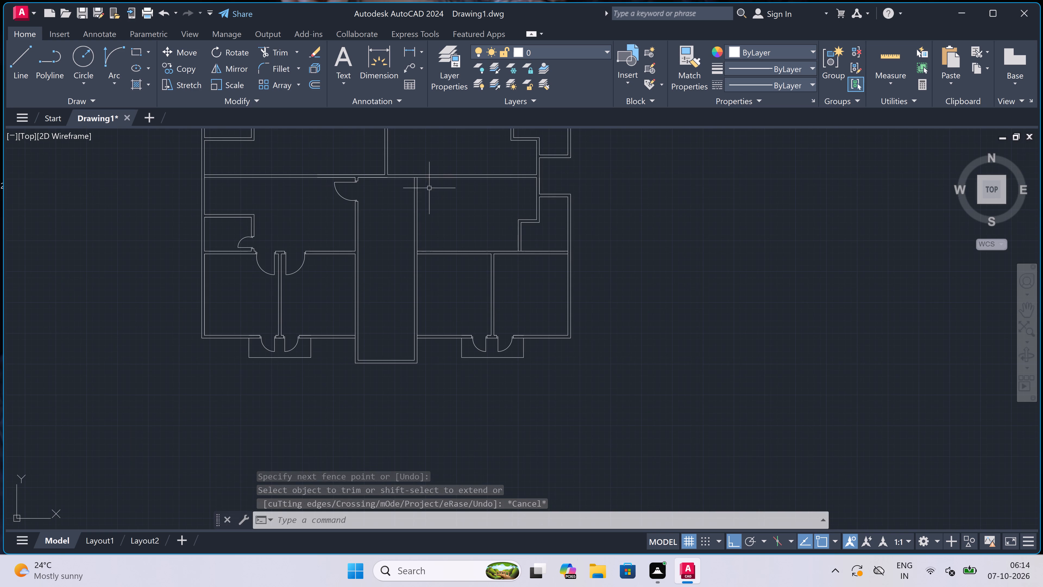
{"action": "scroll", "coordinate": [384, 184], "scroll_direction": "up", "scroll_amount": 3}
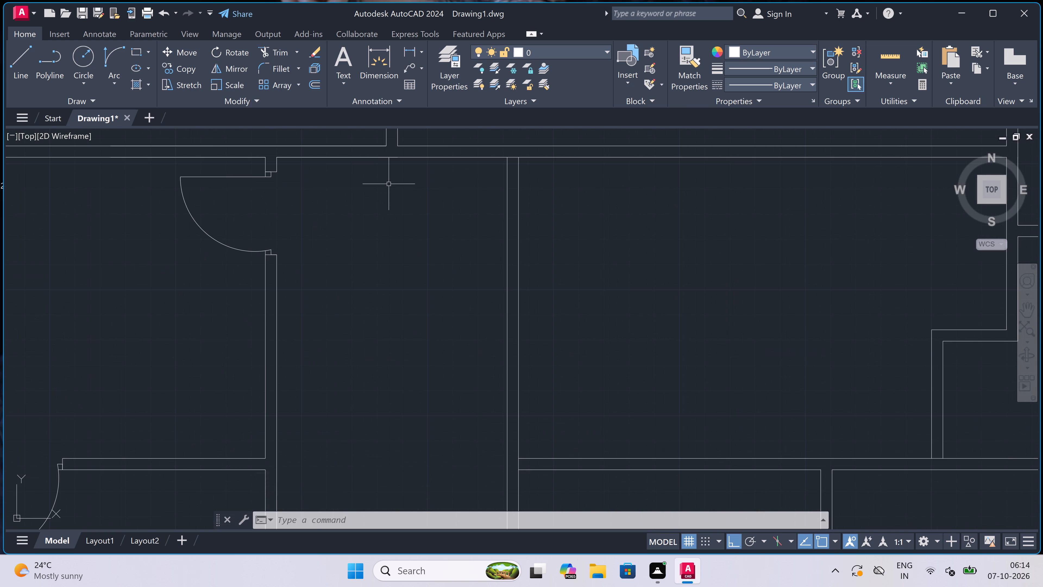
{"action": "scroll", "coordinate": [392, 186], "scroll_direction": "down", "scroll_amount": 3}
{"action": "scroll", "coordinate": [361, 169], "scroll_direction": "up", "scroll_amount": 3}
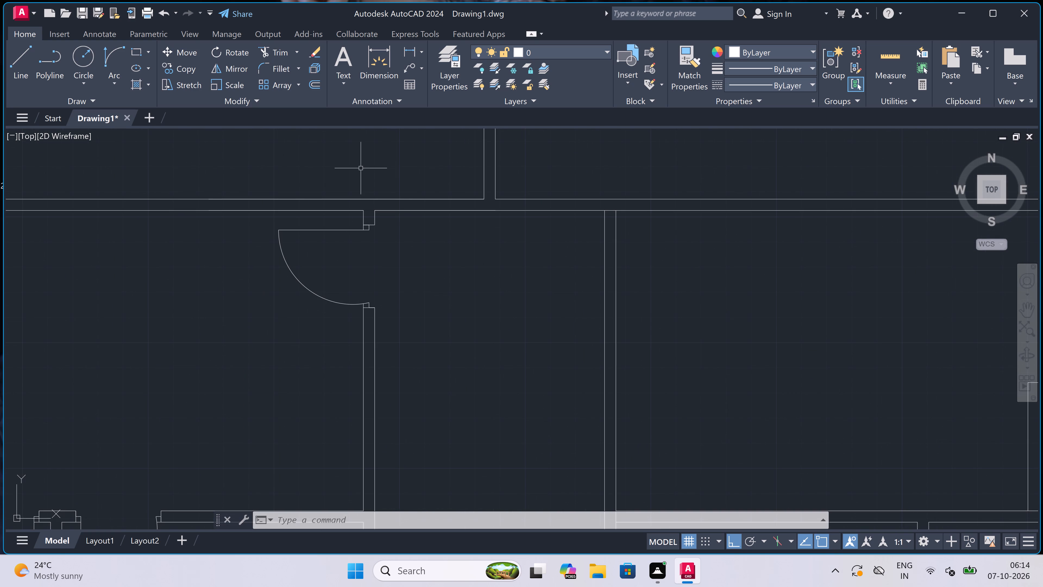
{"action": "key", "text": "l"}
{"action": "key", "text": "space"}
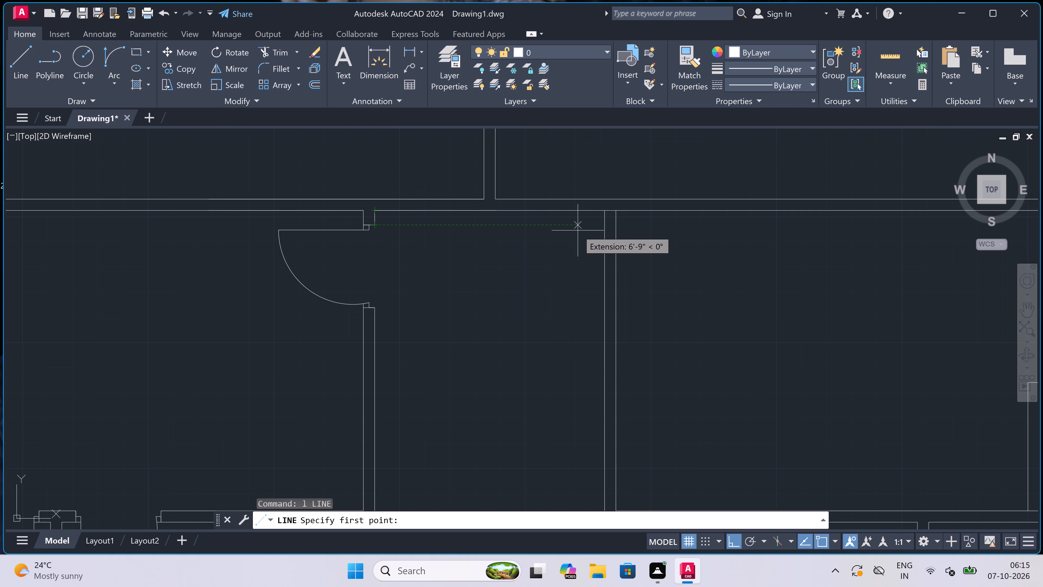
{"action": "double_click", "coordinate": [602, 227]}
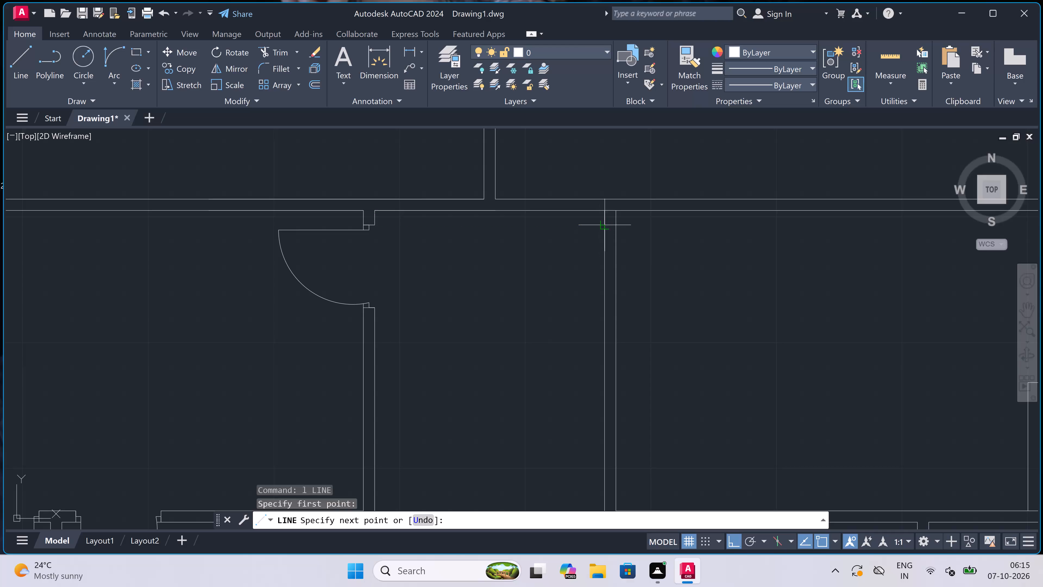
{"action": "left_click", "coordinate": [619, 229]}
{"action": "scroll", "coordinate": [608, 230], "scroll_direction": "up", "scroll_amount": 2}
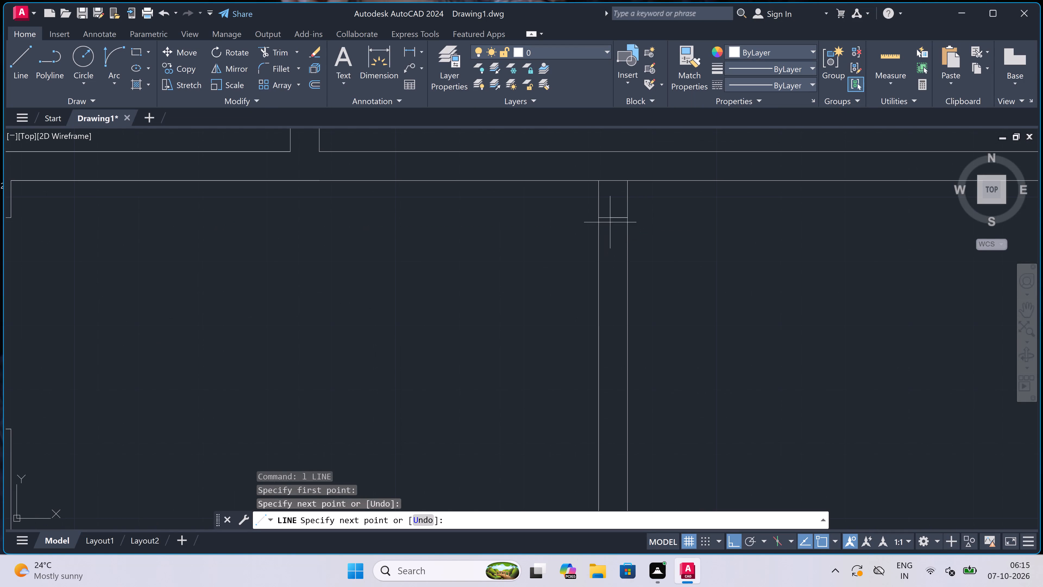
{"action": "left_click", "coordinate": [611, 219]}
{"action": "key", "text": "2"}
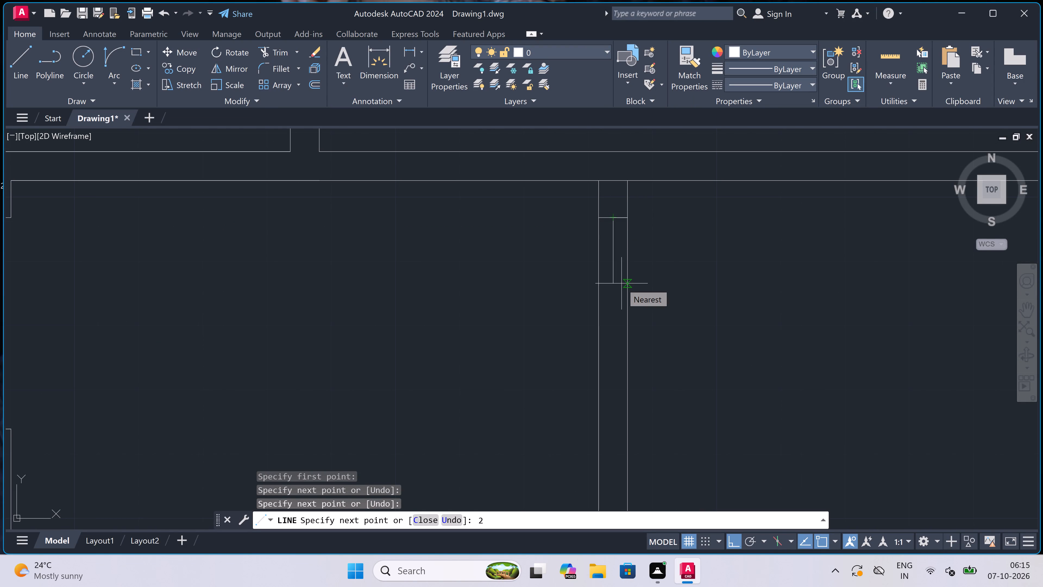
{"action": "key", "text": "shift+quotedbl"}
{"action": "key", "text": "space"}
{"action": "key", "text": "3"}
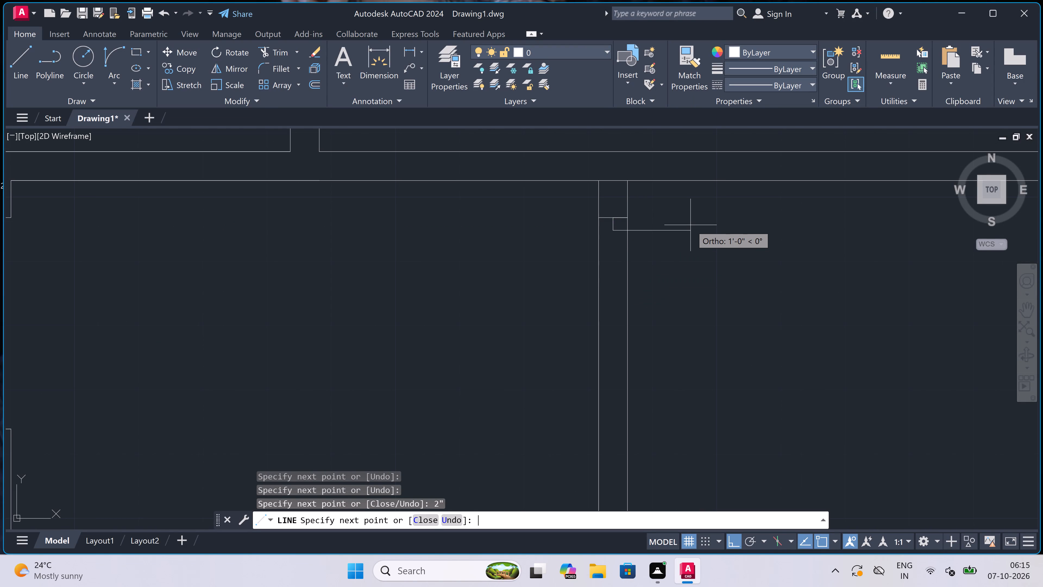
{"action": "type", "text": "'"}
{"action": "key", "text": "space"}
{"action": "key", "text": "Escape"}
{"action": "key", "text": "space"}
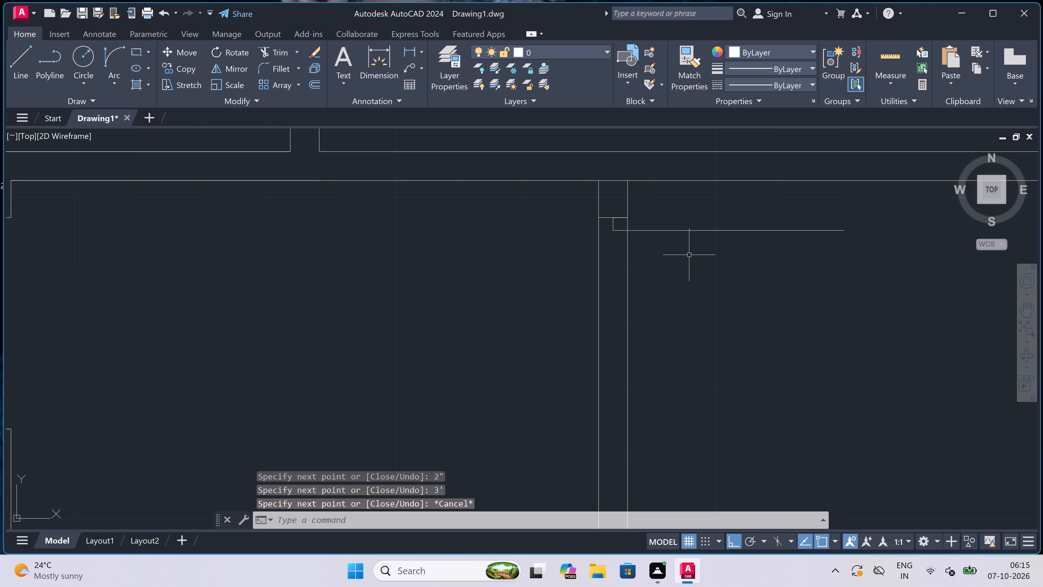
Draw the lower door jamb across the corridor's right wall, level with the opposite door's lower jamb, with a 2" stop upward from its midpoint.
{"action": "scroll", "coordinate": [689, 255], "scroll_direction": "down", "scroll_amount": 3}
{"action": "scroll", "coordinate": [690, 272], "scroll_direction": "up", "scroll_amount": 3}
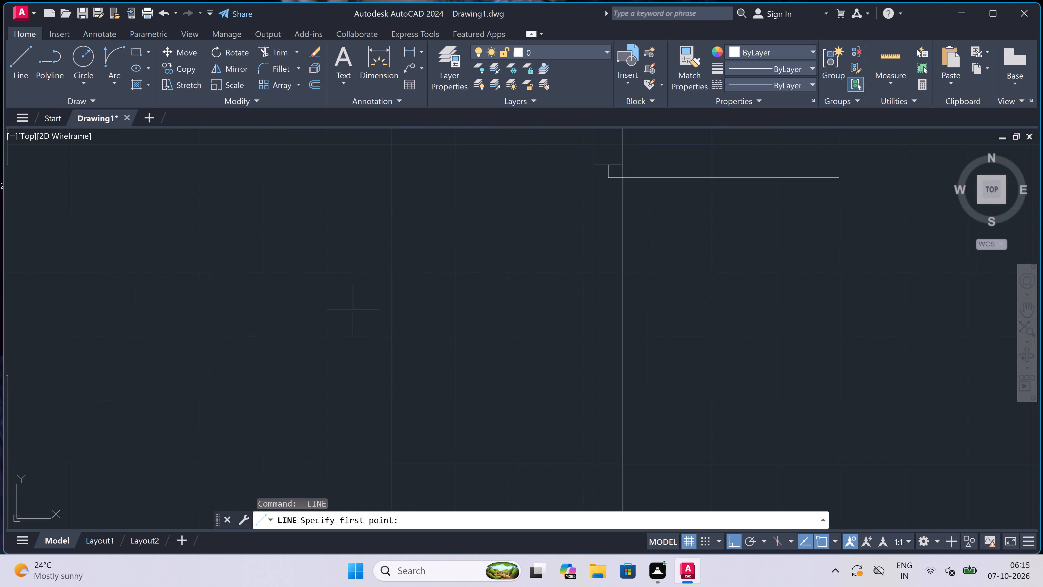
{"action": "scroll", "coordinate": [351, 310], "scroll_direction": "down", "scroll_amount": 1}
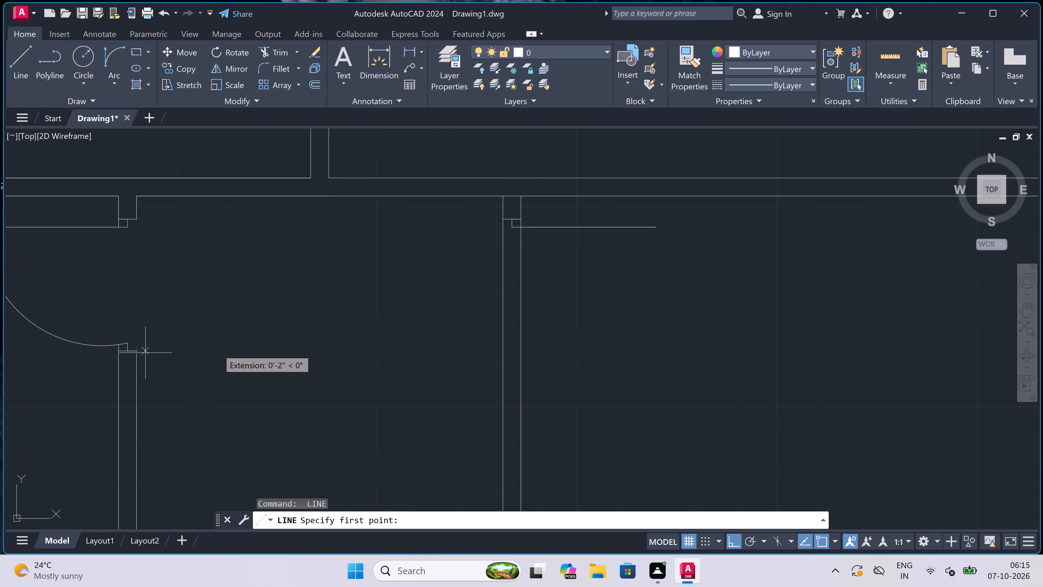
{"action": "left_click", "coordinate": [502, 353]}
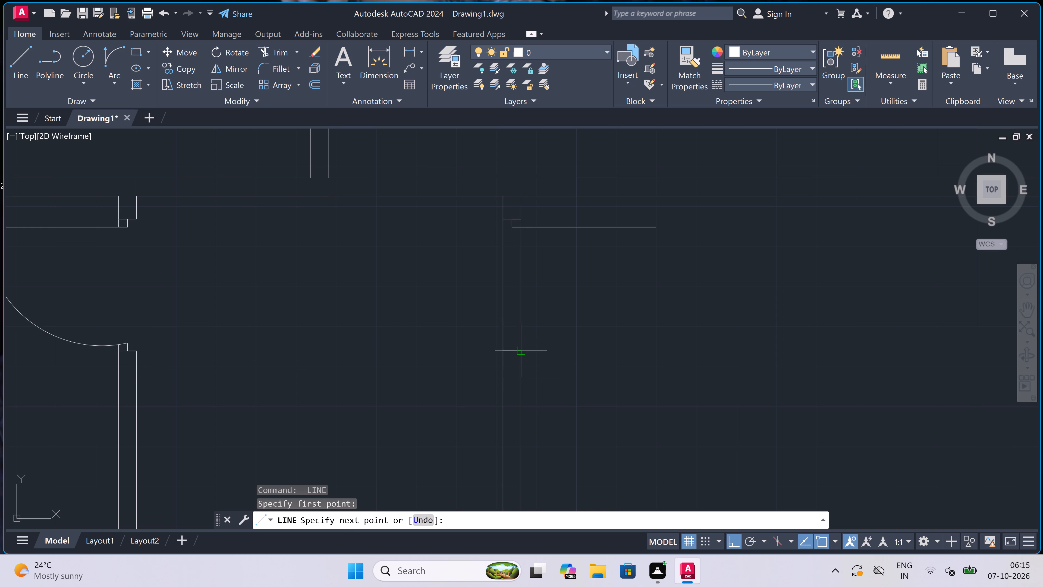
{"action": "left_click", "coordinate": [519, 352]}
{"action": "scroll", "coordinate": [489, 357], "scroll_direction": "up", "scroll_amount": 1}
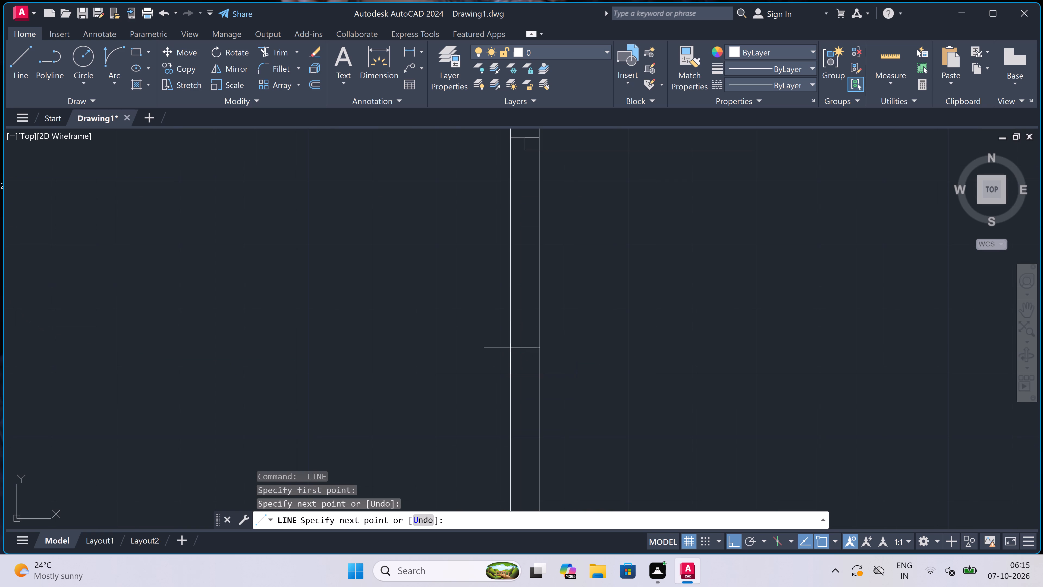
{"action": "left_click", "coordinate": [525, 350]}
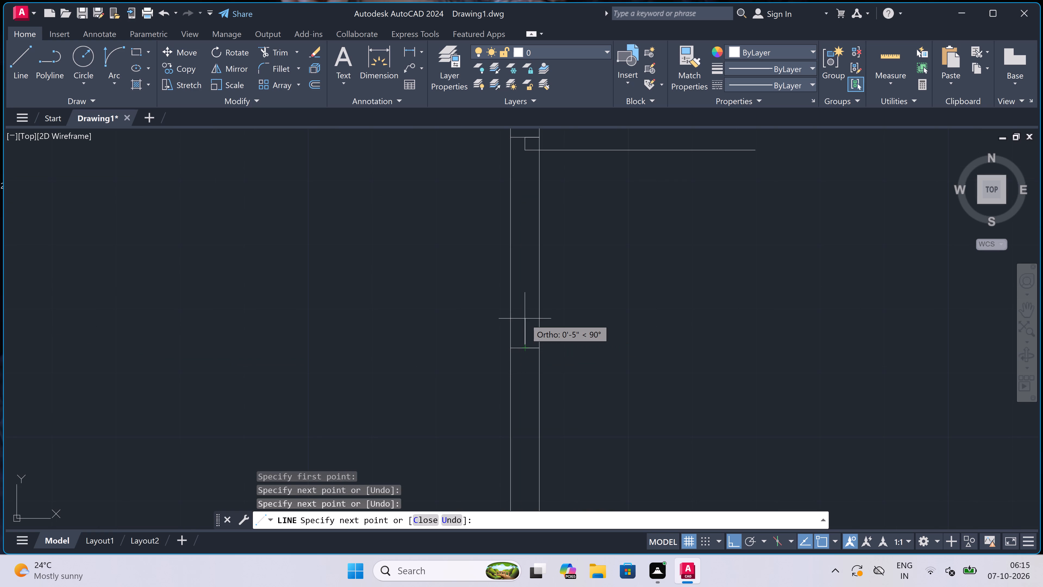
{"action": "type", "text": "2\""}
{"action": "key", "text": "space"}
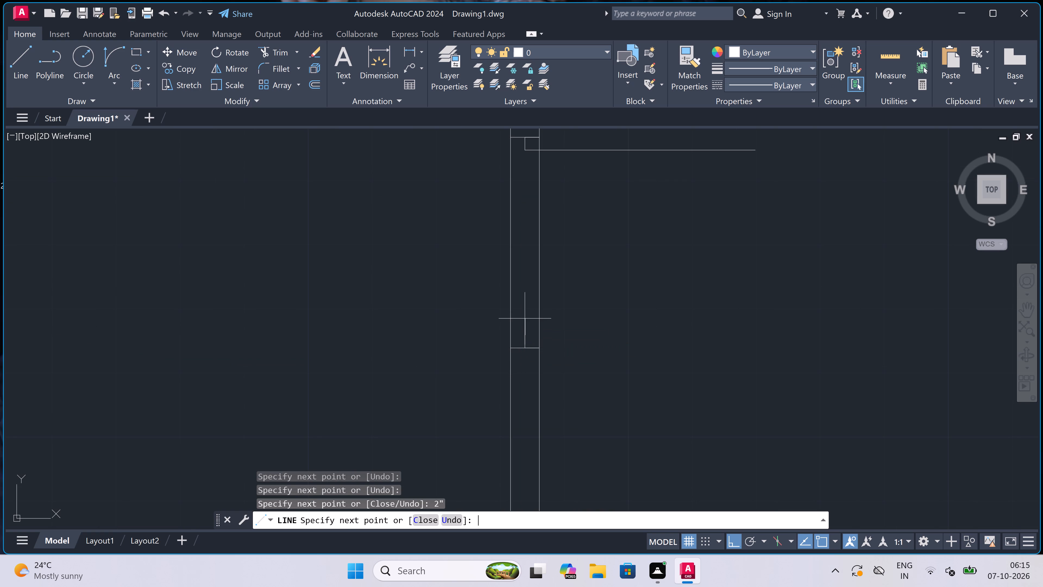
{"action": "key", "text": "Escape"}
Draw the door's swing arc by start, end and direction, from the 3' leaf's free end to the lower jamb's stop, bulging downward.
{"action": "left_click", "coordinate": [114, 58]}
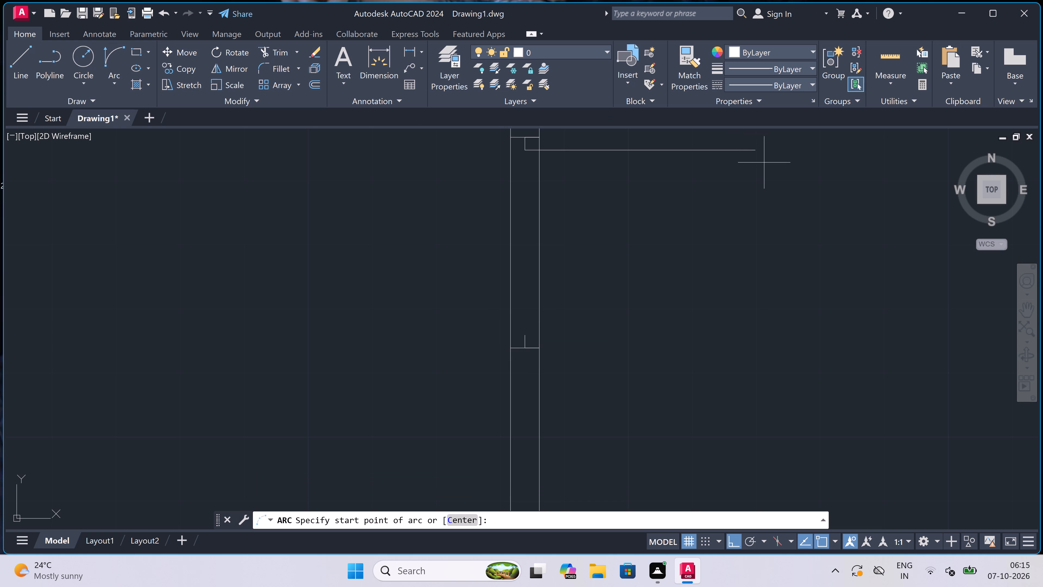
{"action": "left_click", "coordinate": [755, 153]}
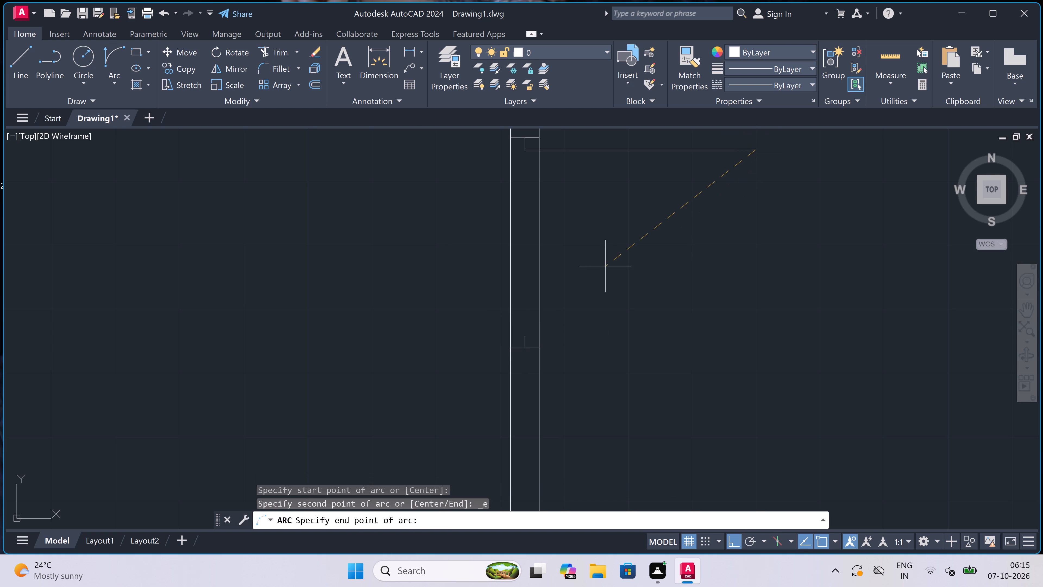
{"action": "left_click", "coordinate": [521, 332]}
{"action": "left_click", "coordinate": [629, 450]}
Trim both face lines of the corridor's right wall between the upper and lower jambs to open the doorway.
{"action": "key", "text": "t"}
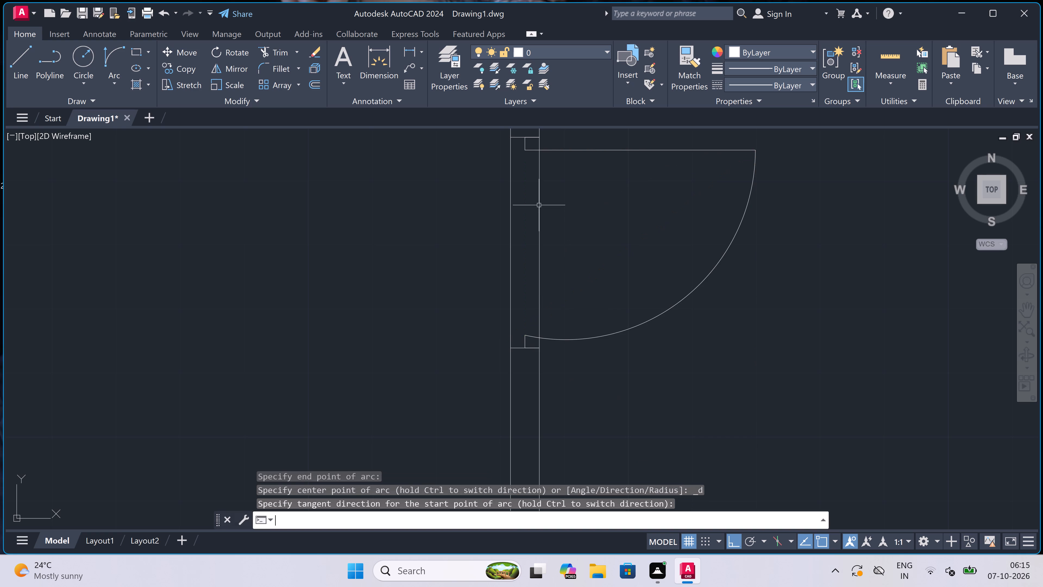
{"action": "key", "text": "r"}
{"action": "key", "text": "space"}
{"action": "left_click_drag", "start_coordinate": [561, 214], "coordinate": [558, 215]}
{"action": "left_click", "coordinate": [323, 271]}
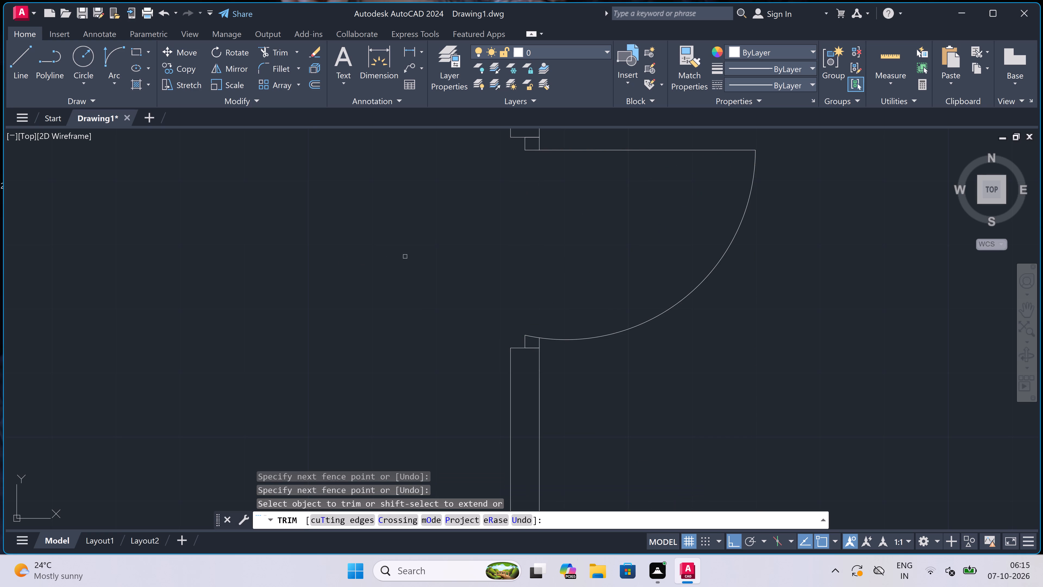
Trim the horizontal wall line crossing the top end of the corridor's right wall, between its two faces, above the new door.
{"action": "scroll", "coordinate": [512, 240], "scroll_direction": "down", "scroll_amount": 5}
{"action": "scroll", "coordinate": [495, 214], "scroll_direction": "up", "scroll_amount": 4}
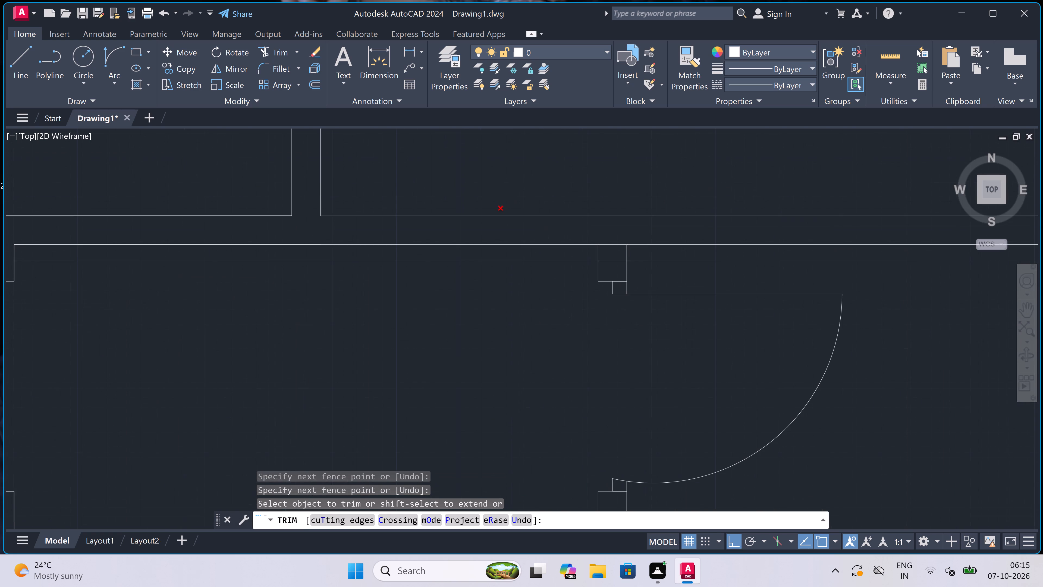
{"action": "scroll", "coordinate": [637, 240], "scroll_direction": "up", "scroll_amount": 2}
{"action": "left_click", "coordinate": [565, 292]}
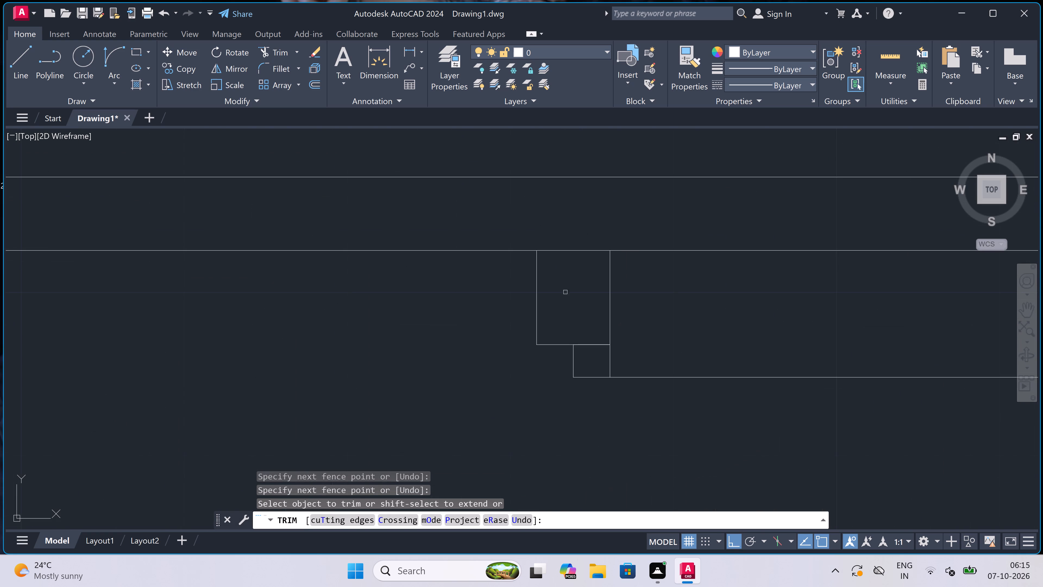
{"action": "left_click", "coordinate": [569, 231]}
Trim the corridor's left wall line where the bottom exterior wall meets it, so the two wall thicknesses connect.
{"action": "scroll", "coordinate": [569, 231], "scroll_direction": "down", "scroll_amount": 4}
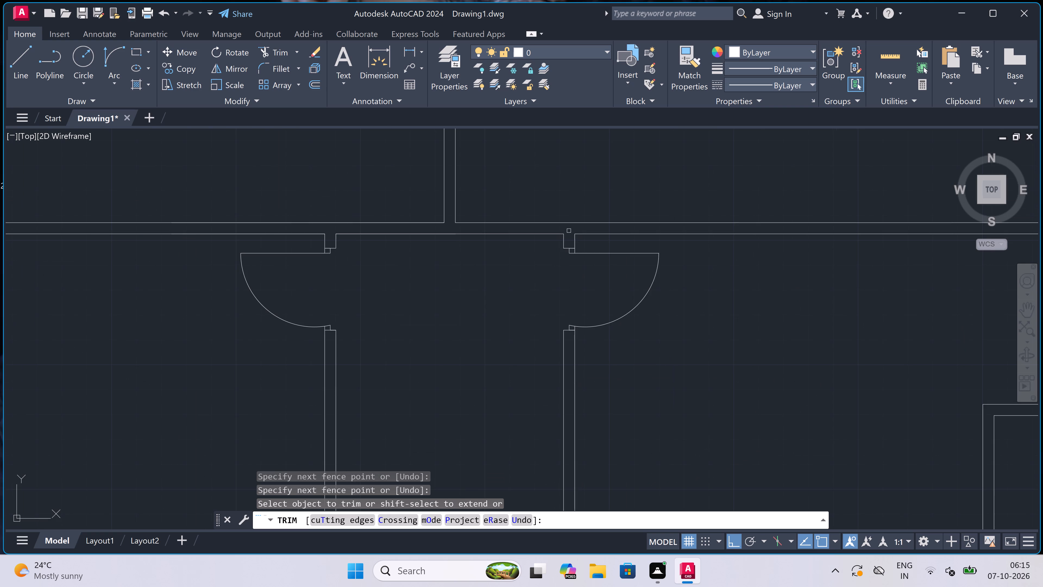
{"action": "scroll", "coordinate": [569, 231], "scroll_direction": "down", "scroll_amount": 3}
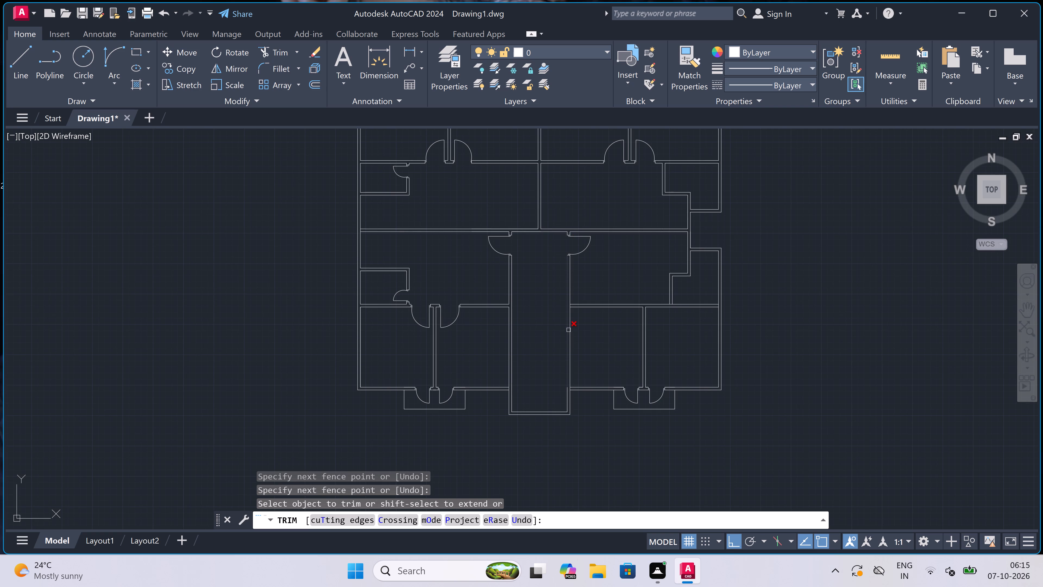
{"action": "scroll", "coordinate": [506, 396], "scroll_direction": "up", "scroll_amount": 4}
{"action": "scroll", "coordinate": [507, 370], "scroll_direction": "up", "scroll_amount": 4}
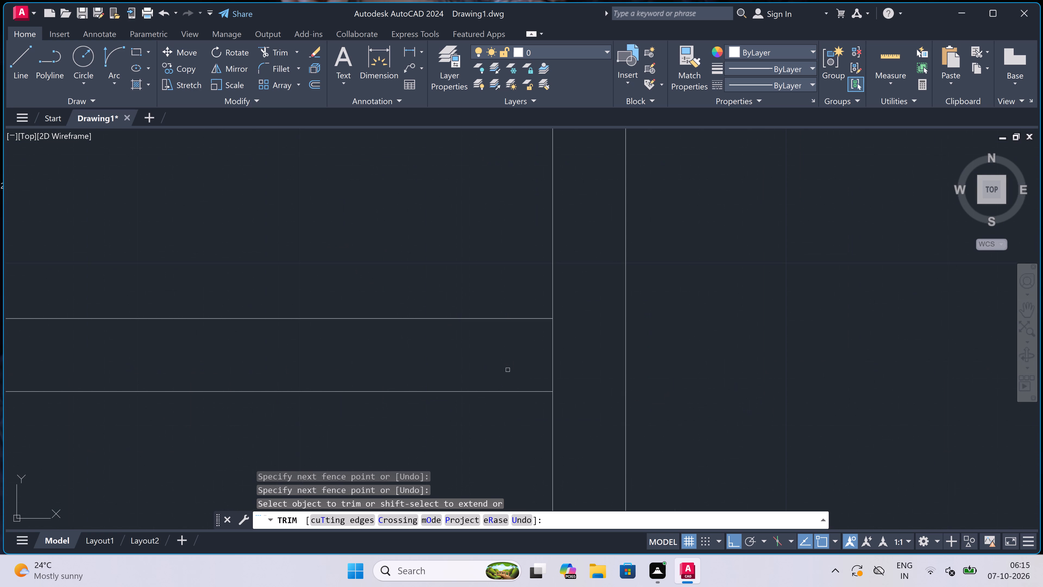
{"action": "left_click_drag", "start_coordinate": [507, 359], "coordinate": [512, 358]}
{"action": "left_click_drag", "start_coordinate": [561, 354], "coordinate": [560, 352]}
Trim the corridor's right wall line where the bottom exterior wall meets it, so the two wall thicknesses connect.
{"action": "scroll", "coordinate": [529, 329], "scroll_direction": "down", "scroll_amount": 5}
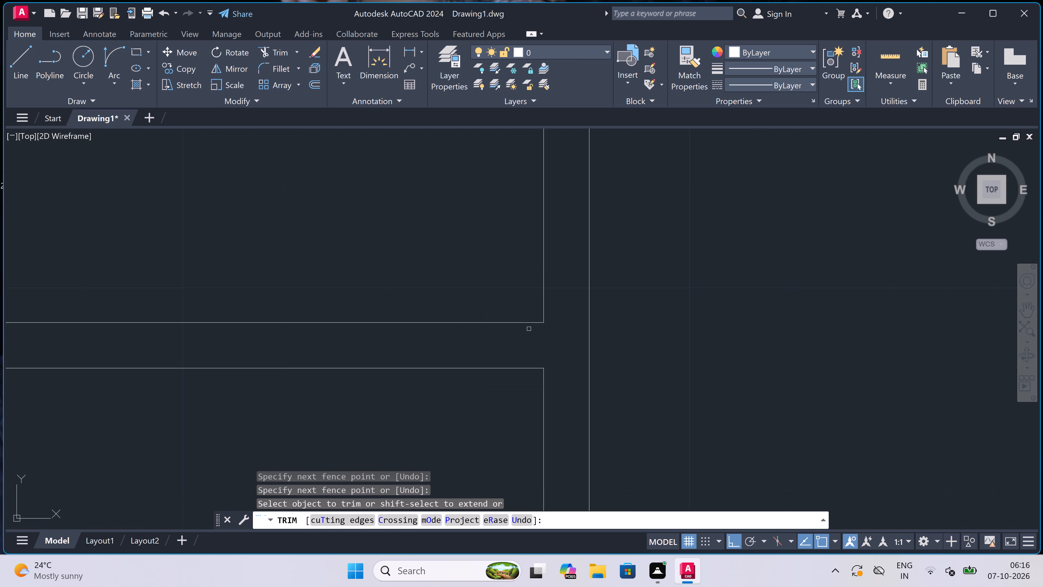
{"action": "scroll", "coordinate": [529, 328], "scroll_direction": "down", "scroll_amount": 3}
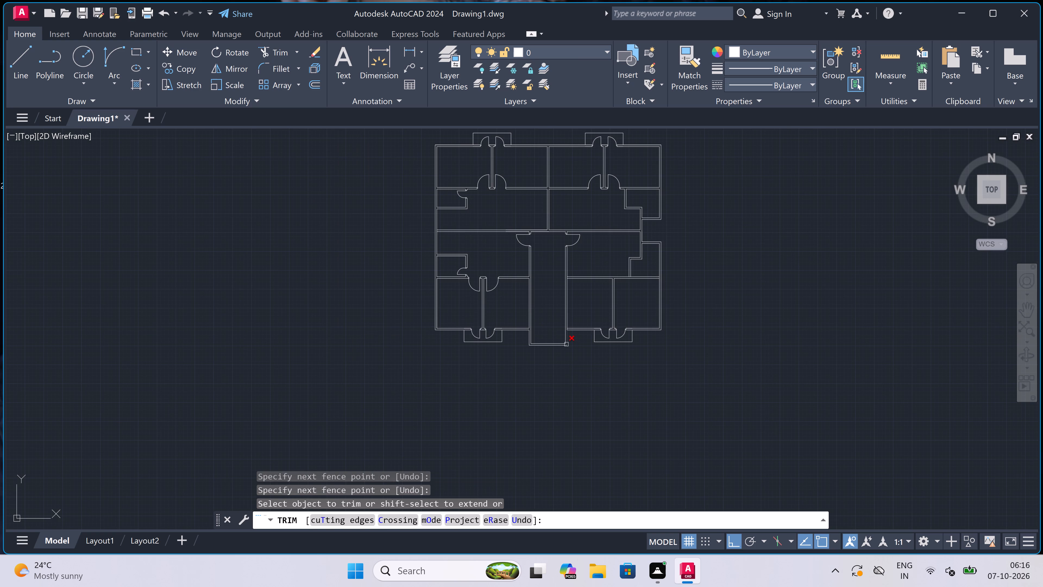
{"action": "scroll", "coordinate": [558, 336], "scroll_direction": "up", "scroll_amount": 3}
{"action": "scroll", "coordinate": [600, 311], "scroll_direction": "up", "scroll_amount": 3}
{"action": "scroll", "coordinate": [577, 307], "scroll_direction": "up", "scroll_amount": 2}
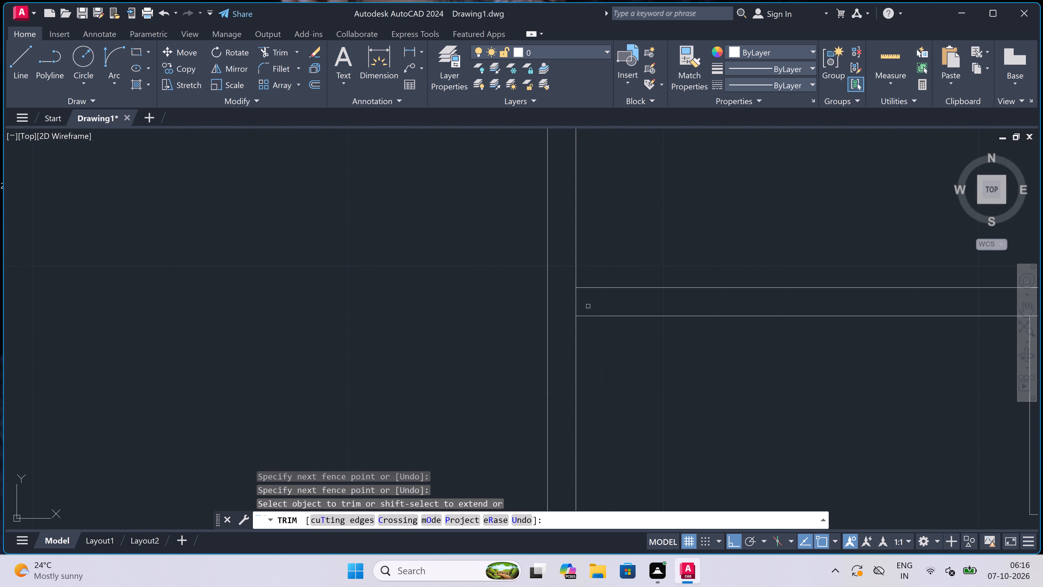
{"action": "scroll", "coordinate": [577, 307], "scroll_direction": "up", "scroll_amount": 1}
{"action": "left_click", "coordinate": [577, 307]}
{"action": "left_click", "coordinate": [544, 308]}
Trim the corridor's right wall line at its junction with the top wall of the lower-right rooms, and end trimming.
{"action": "scroll", "coordinate": [554, 302], "scroll_direction": "down", "scroll_amount": 5}
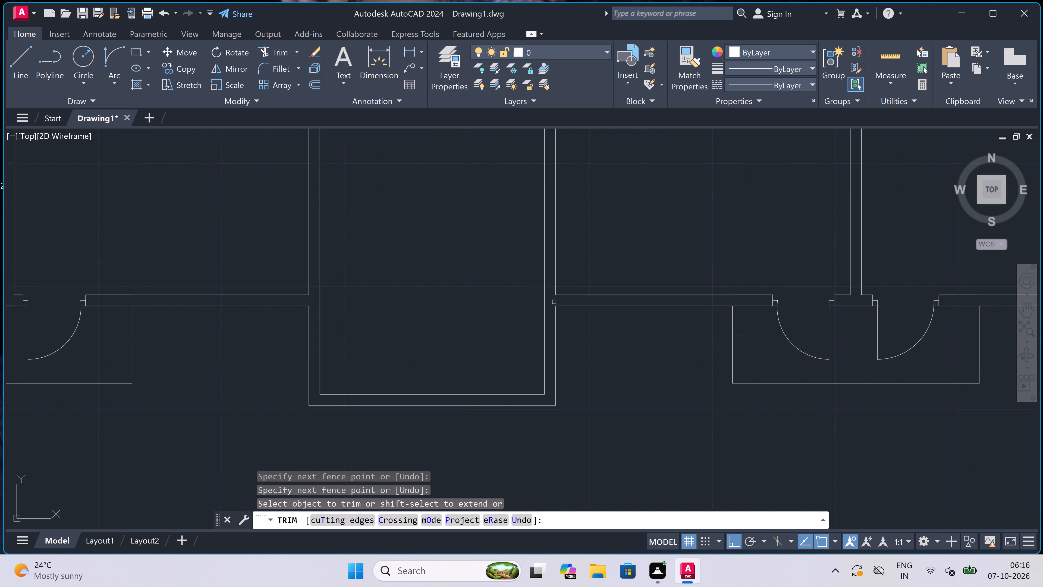
{"action": "scroll", "coordinate": [554, 302], "scroll_direction": "down", "scroll_amount": 4}
{"action": "scroll", "coordinate": [557, 243], "scroll_direction": "up", "scroll_amount": 4}
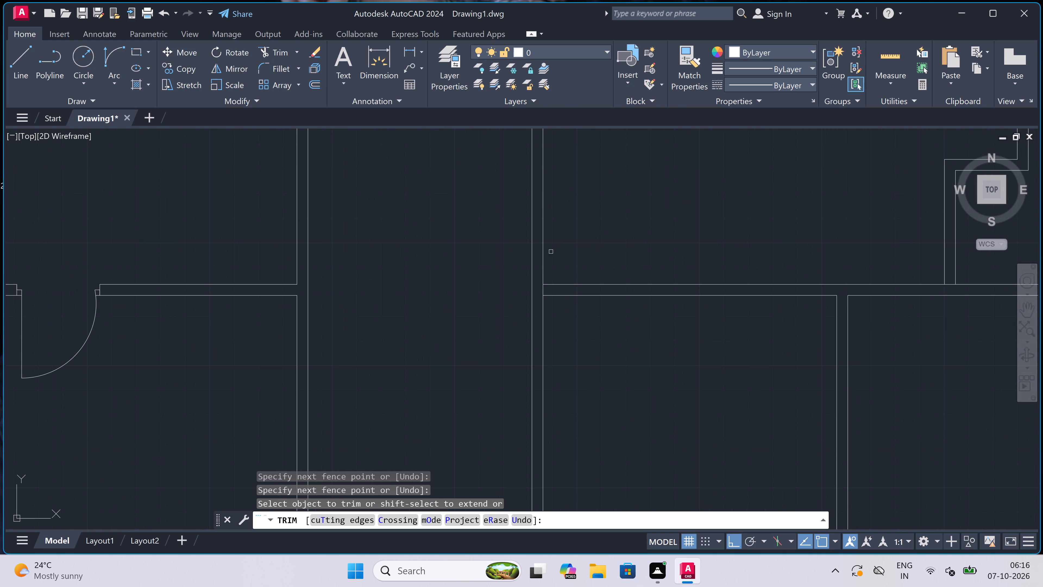
{"action": "scroll", "coordinate": [539, 290], "scroll_direction": "up", "scroll_amount": 3}
{"action": "left_click_drag", "start_coordinate": [539, 290], "coordinate": [542, 290]}
{"action": "left_click", "coordinate": [561, 293]}
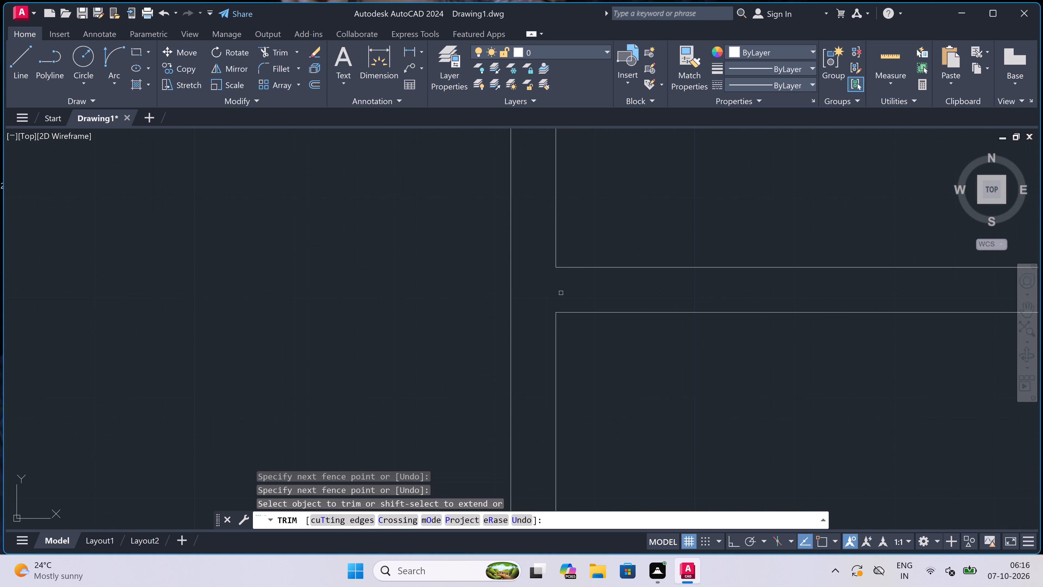
{"action": "scroll", "coordinate": [561, 293], "scroll_direction": "down", "scroll_amount": 4}
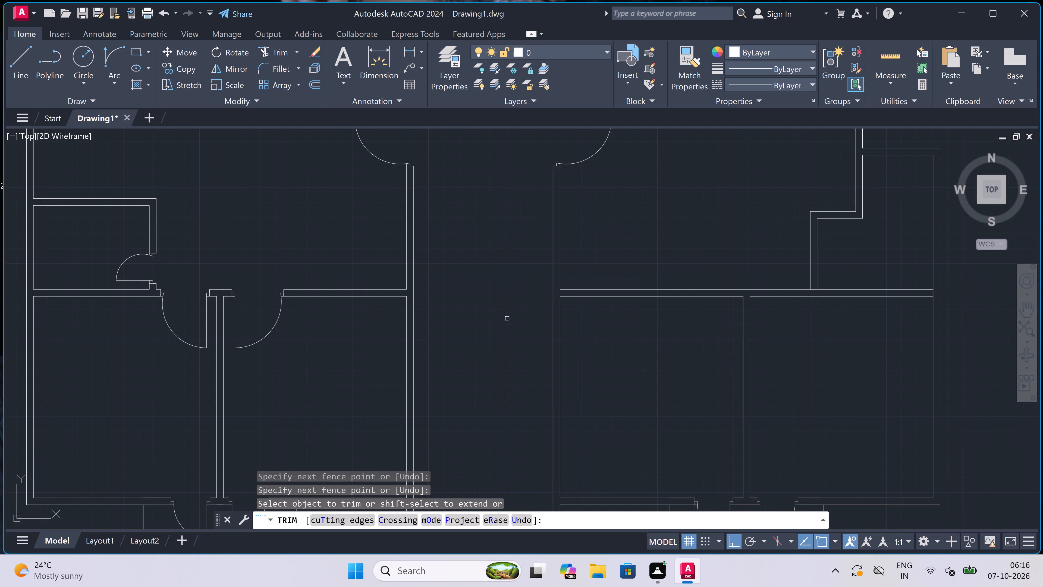
{"action": "scroll", "coordinate": [510, 311], "scroll_direction": "down", "scroll_amount": 7}
{"action": "scroll", "coordinate": [511, 309], "scroll_direction": "up", "scroll_amount": 4}
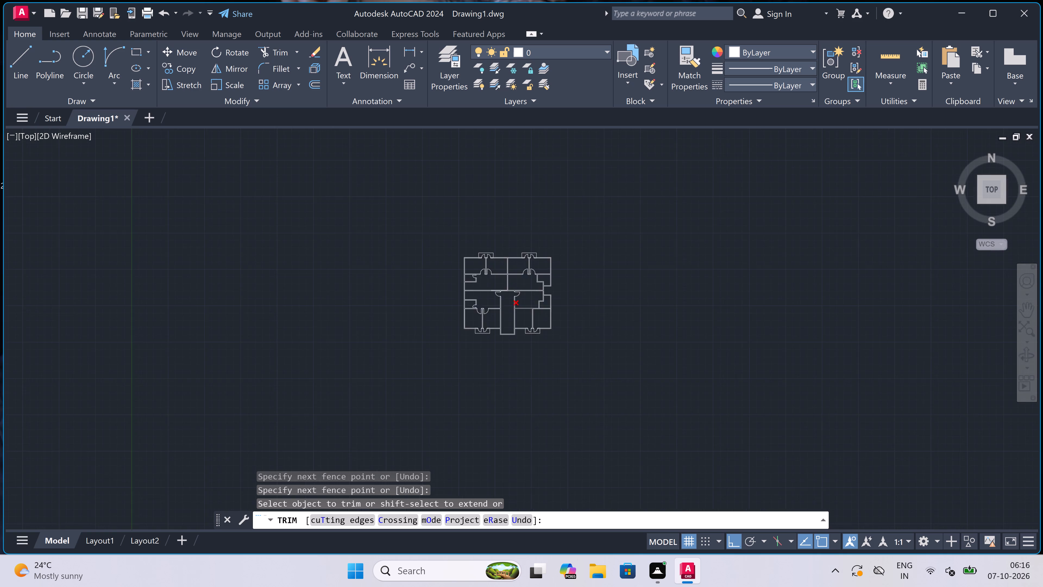
{"action": "scroll", "coordinate": [508, 345], "scroll_direction": "up", "scroll_amount": 4}
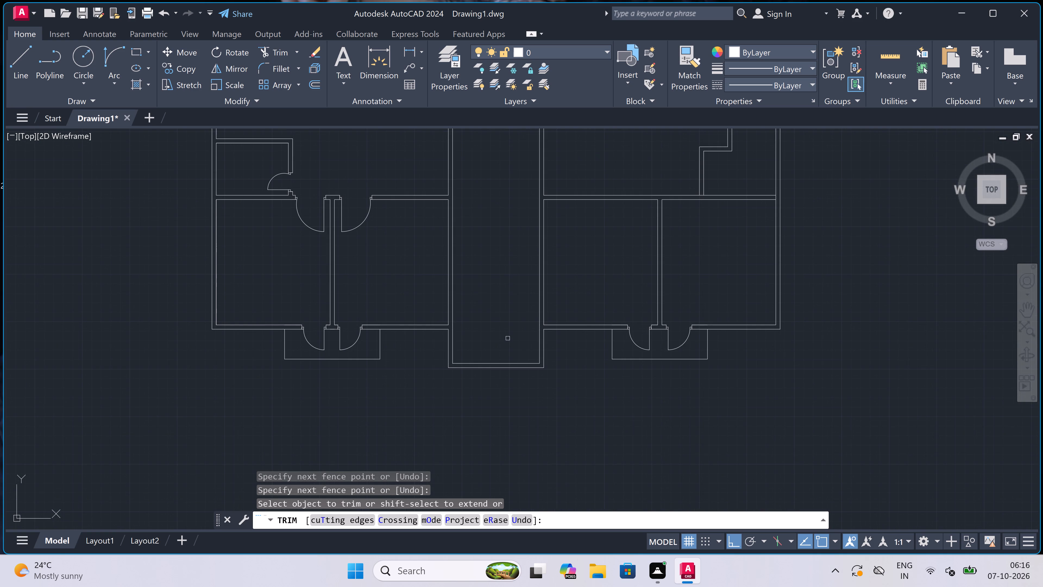
{"action": "key", "text": "Escape"}
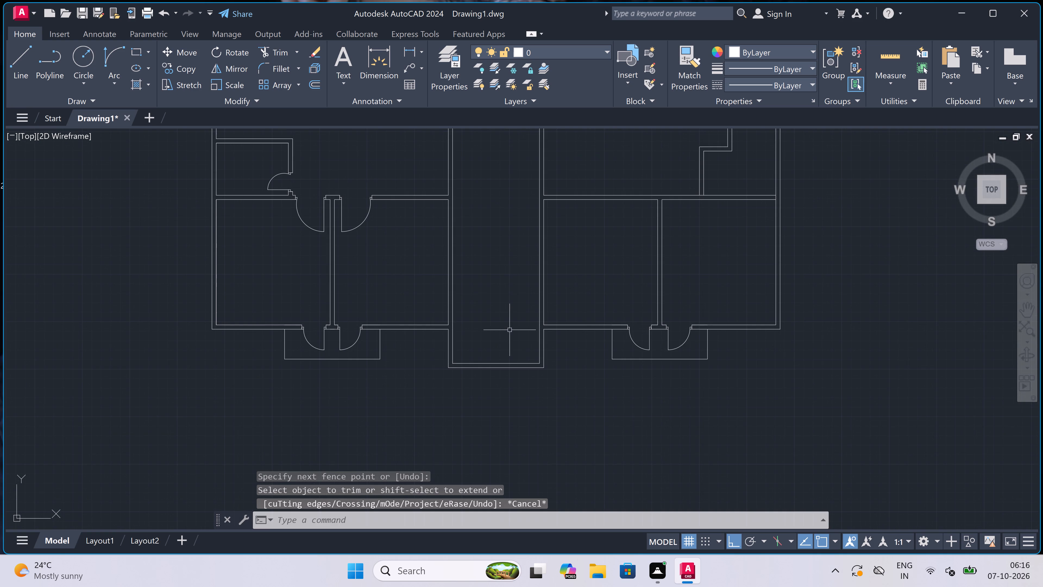
Draw a horizontal line across the corridor between its inner wall faces, level with the outer face of the bottom exterior wall.
{"action": "key", "text": "l"}
{"action": "key", "text": "space"}
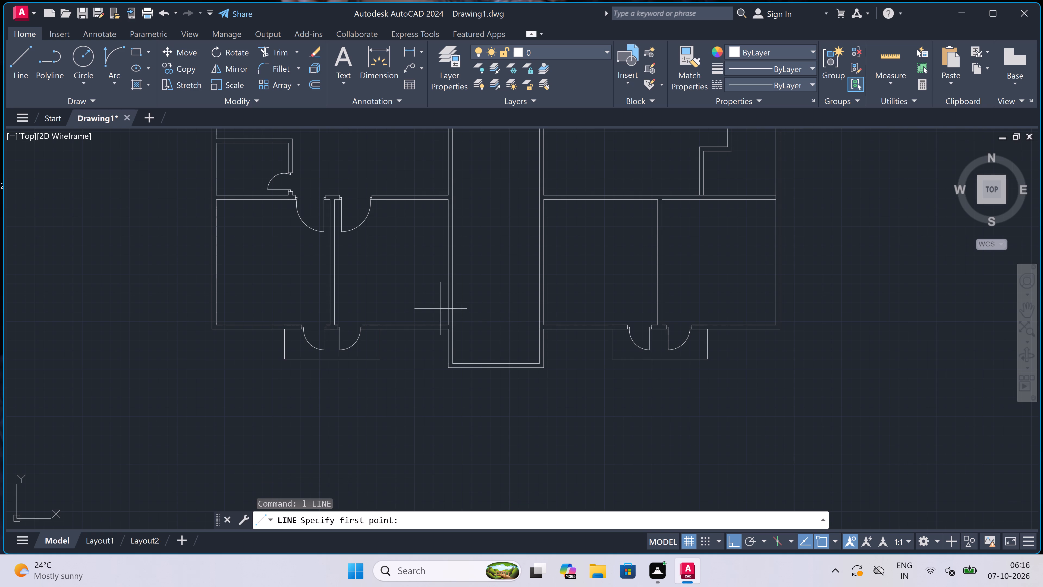
{"action": "scroll", "coordinate": [452, 319], "scroll_direction": "up", "scroll_amount": 2}
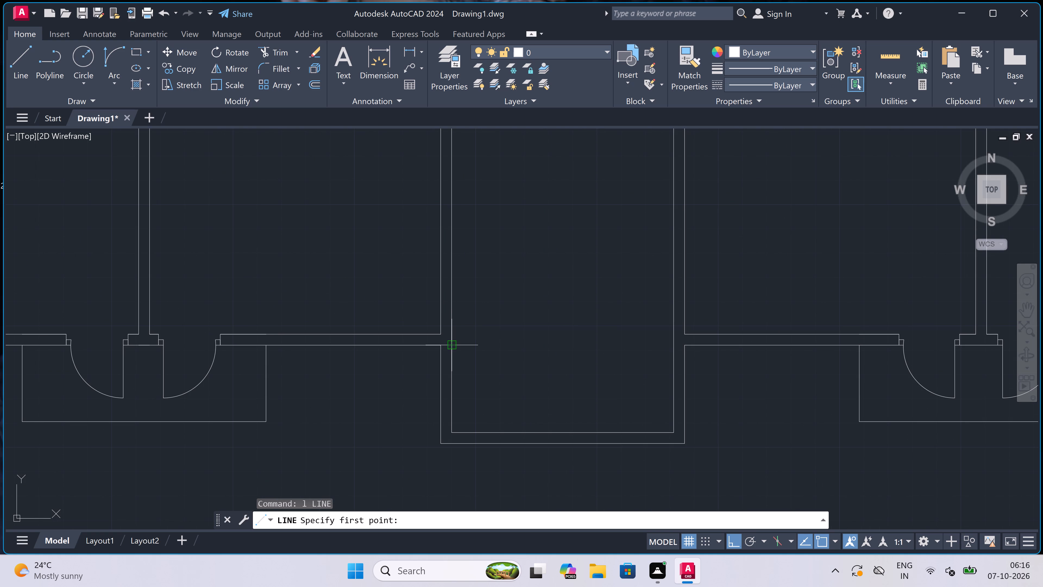
{"action": "left_click_drag", "start_coordinate": [452, 348], "coordinate": [456, 349]}
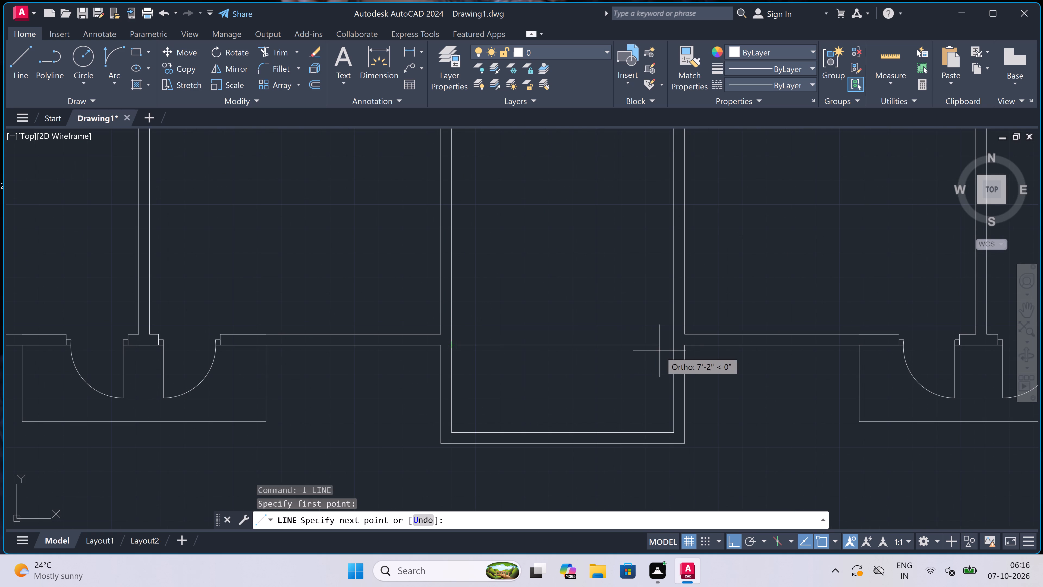
{"action": "left_click", "coordinate": [671, 345]}
{"action": "key", "text": "Escape"}
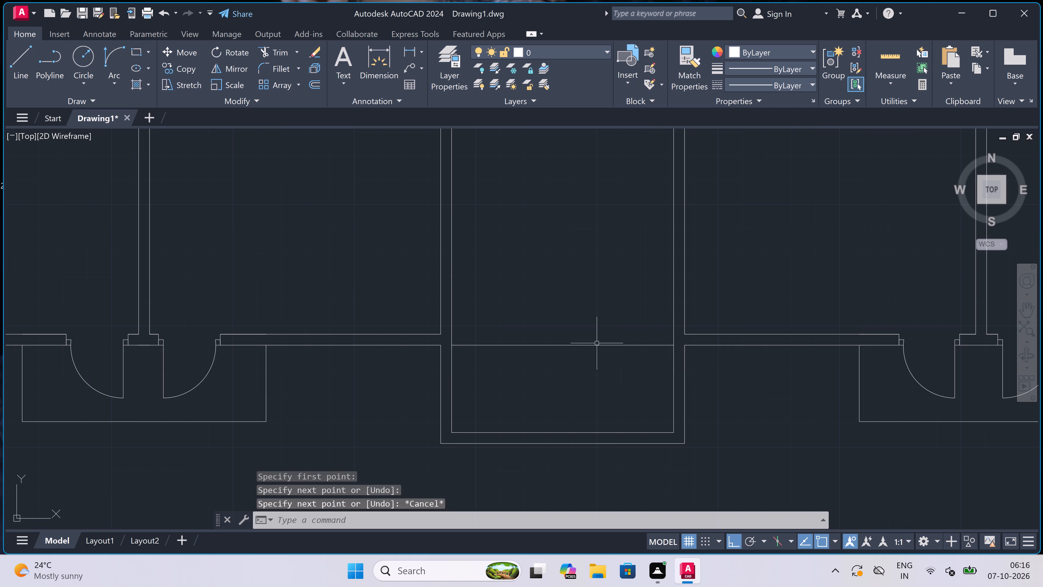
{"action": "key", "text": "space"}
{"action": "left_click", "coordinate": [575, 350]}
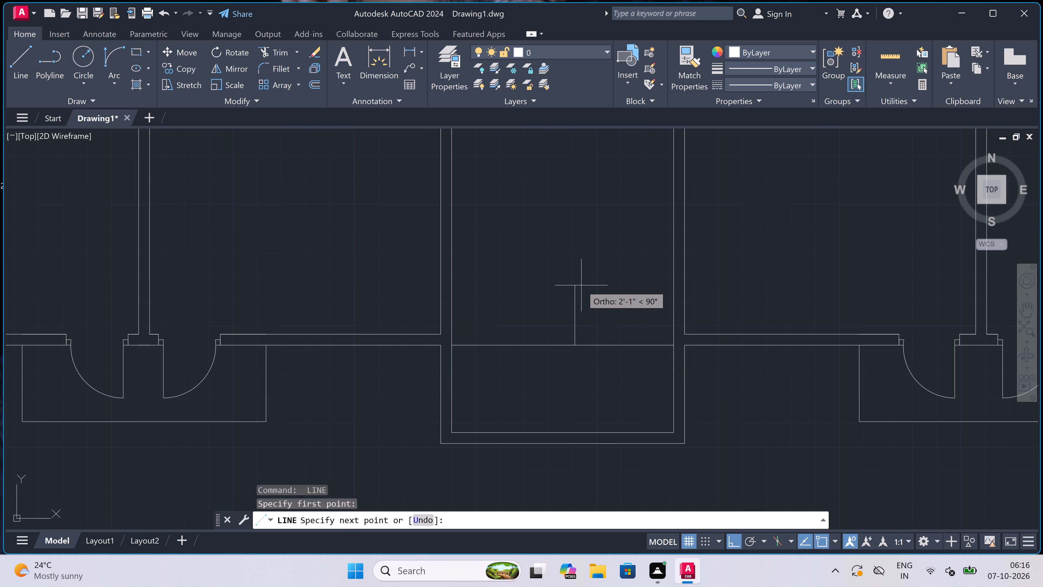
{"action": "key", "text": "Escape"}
Offset the horizontal line across the corridor upward repeatedly at 9" spacing to make eleven parallel stair-tread lines.
{"action": "type", "text": "o"}
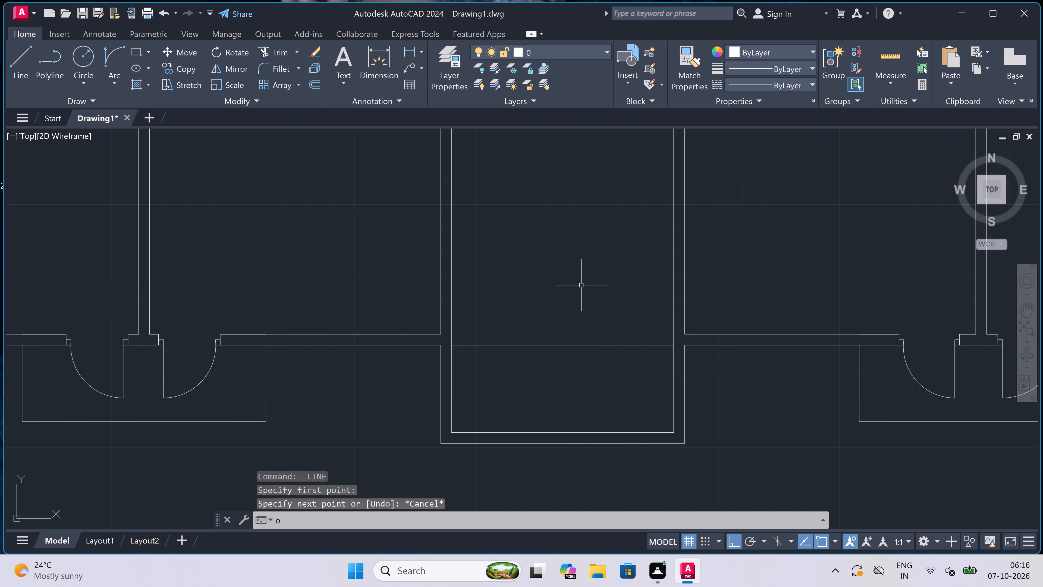
{"action": "key", "text": "space"}
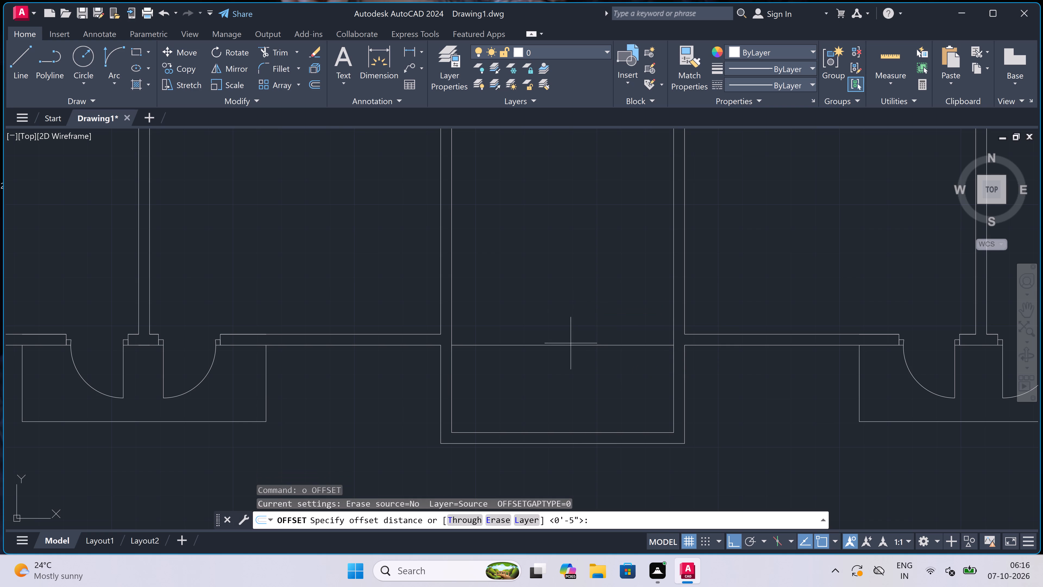
{"action": "left_click", "coordinate": [568, 349]}
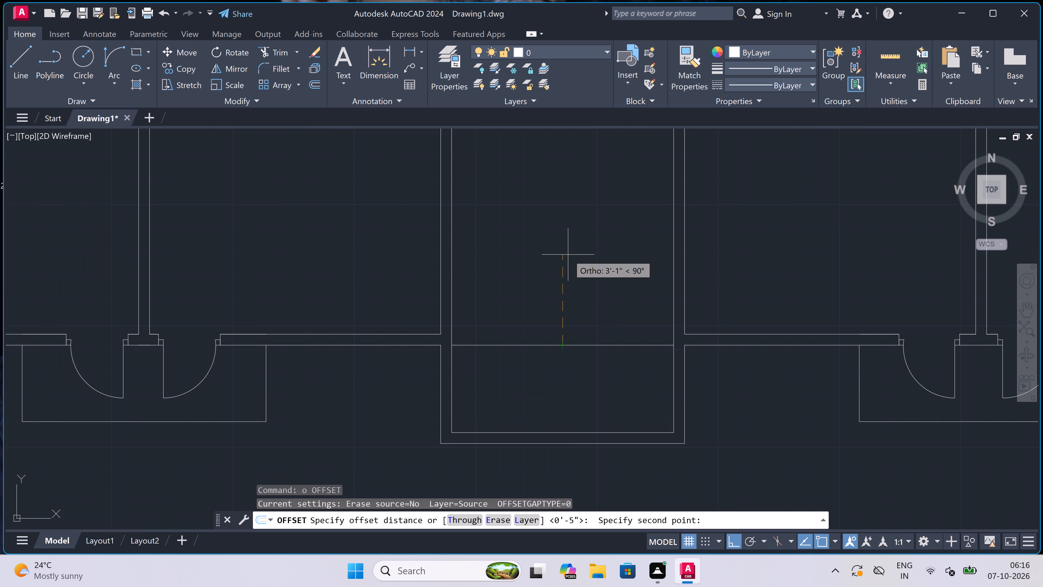
{"action": "key", "text": "9"}
{"action": "key", "text": "shift+quotedbl"}
{"action": "key", "text": "space"}
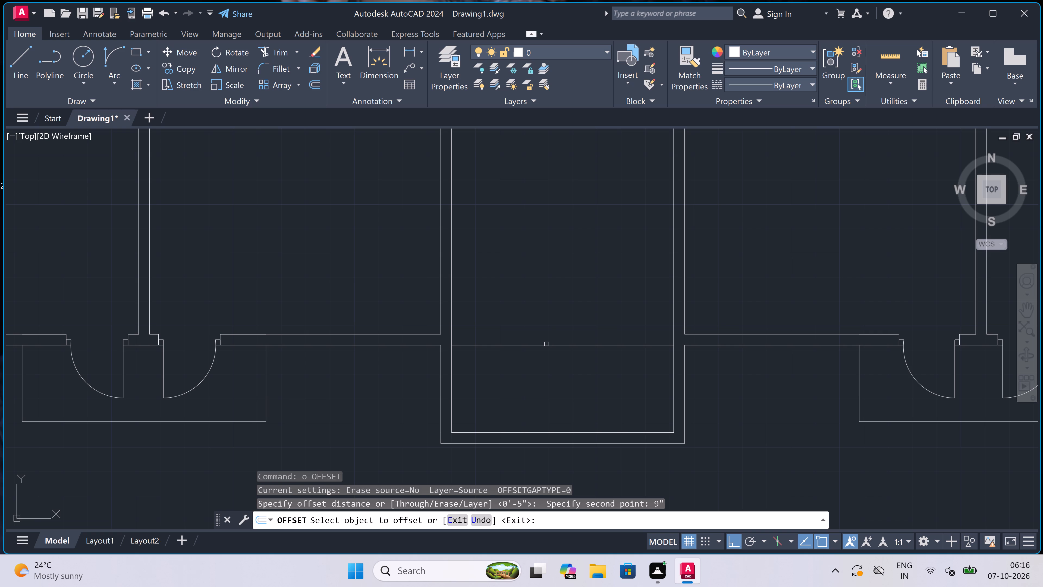
{"action": "left_click", "coordinate": [546, 344]}
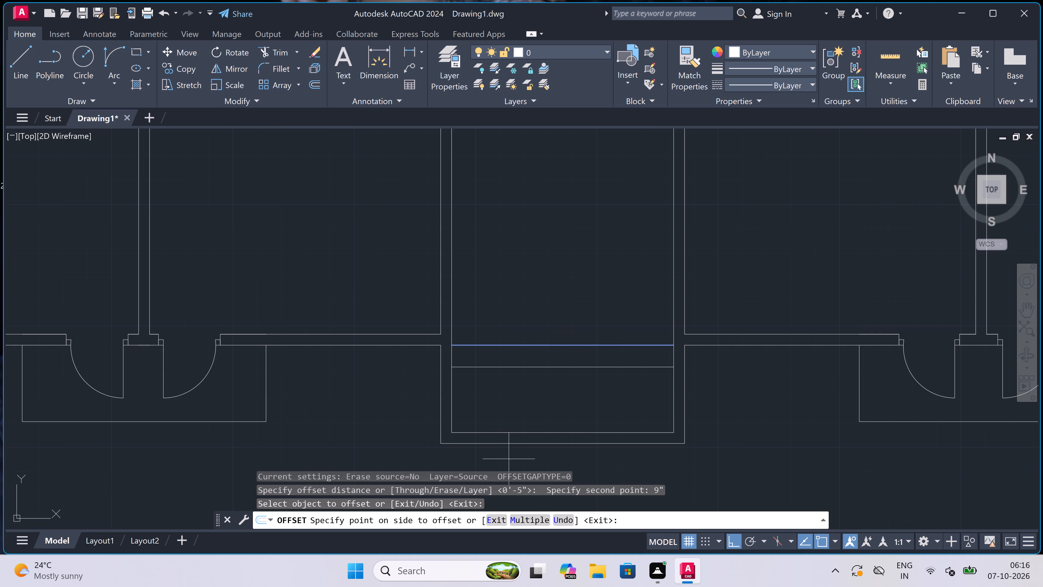
{"action": "double_click", "coordinate": [520, 519]}
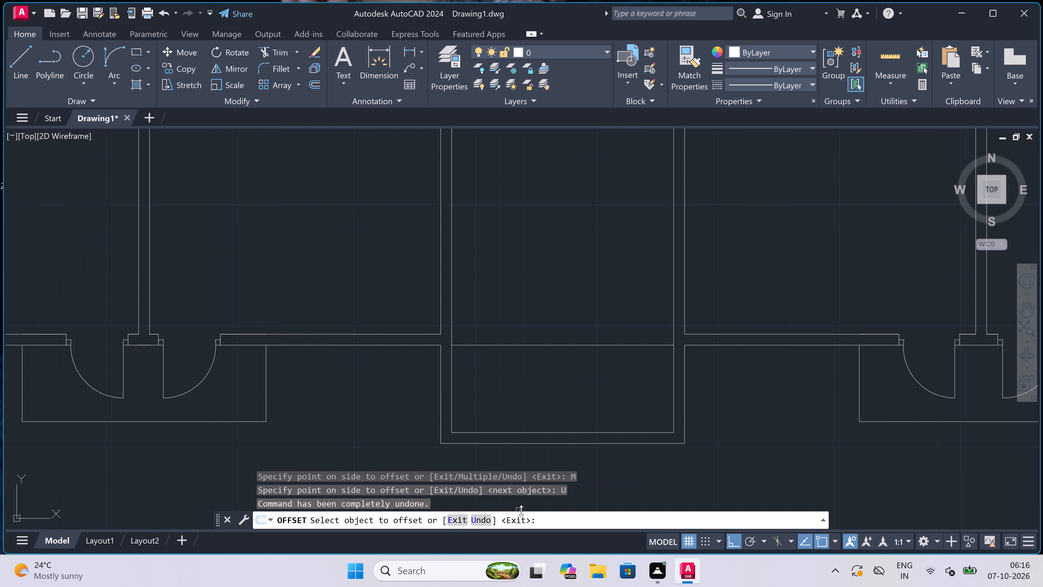
{"action": "scroll", "coordinate": [521, 511], "scroll_direction": "down", "scroll_amount": 2}
{"action": "left_click", "coordinate": [545, 345]}
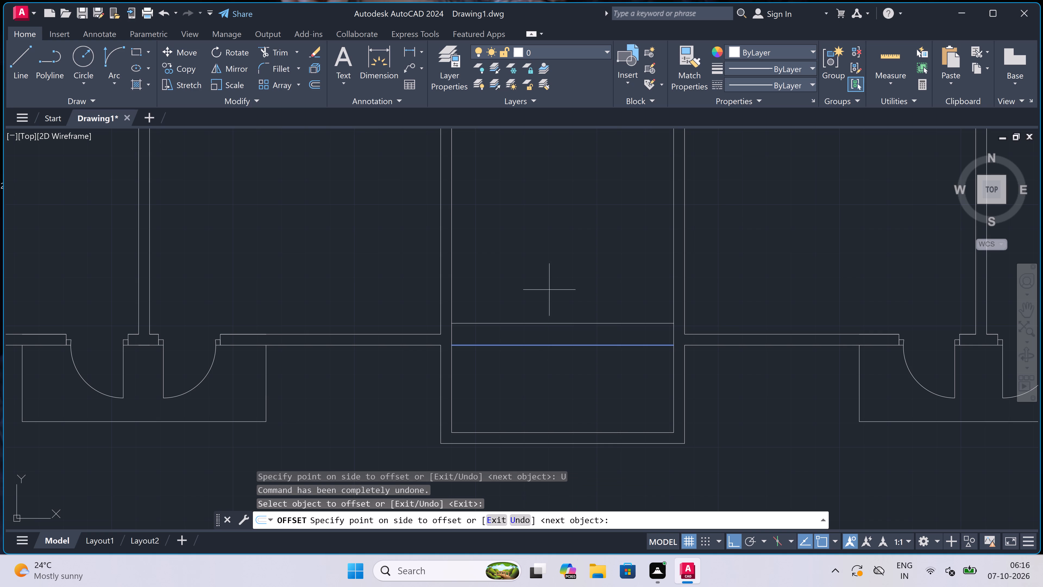
{"action": "left_click", "coordinate": [552, 282]}
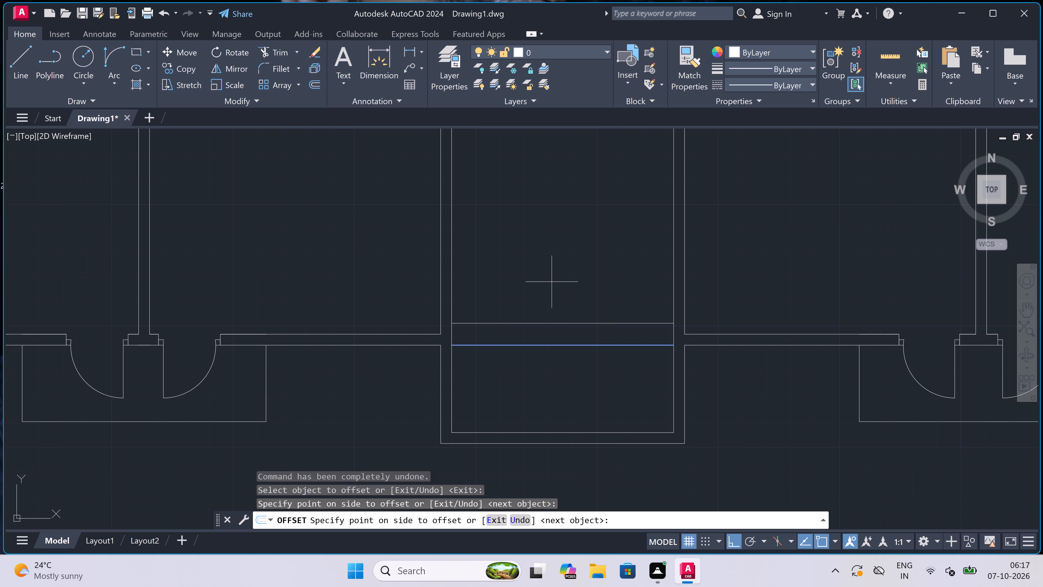
{"action": "left_click", "coordinate": [554, 271]}
{"action": "left_click", "coordinate": [557, 261]}
{"action": "scroll", "coordinate": [557, 261], "scroll_direction": "down", "scroll_amount": 4}
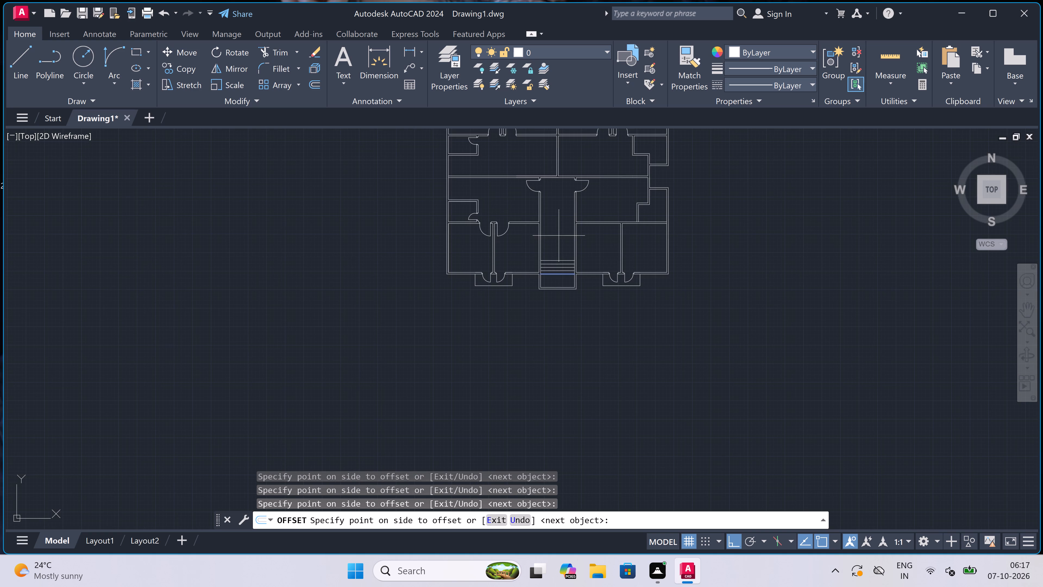
{"action": "triple_click", "coordinate": [559, 225]}
{"action": "left_click", "coordinate": [559, 225]}
{"action": "scroll", "coordinate": [559, 225], "scroll_direction": "up", "scroll_amount": 2}
{"action": "triple_click", "coordinate": [559, 225]}
{"action": "double_click", "coordinate": [559, 225]}
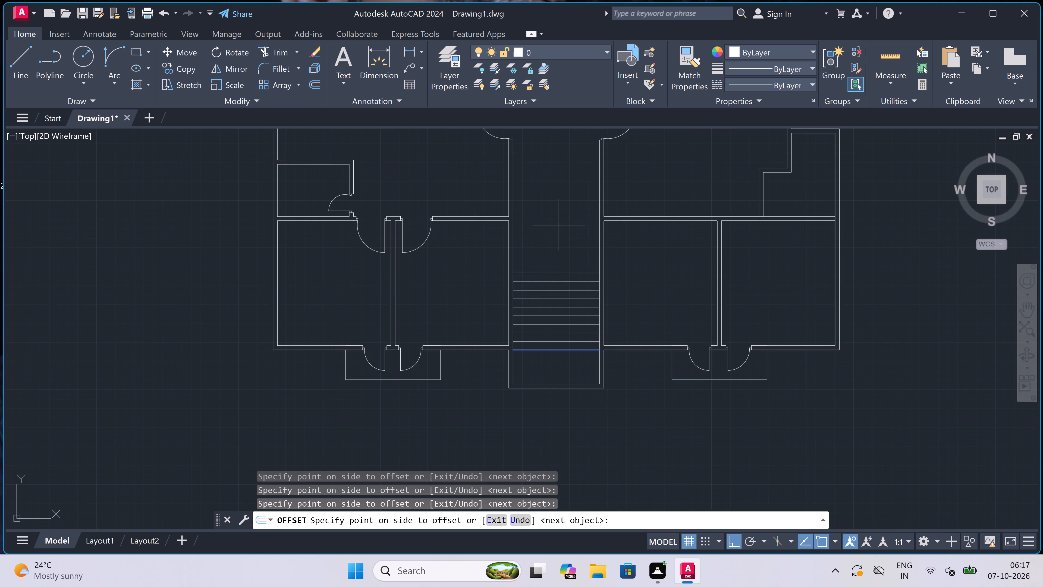
{"action": "scroll", "coordinate": [559, 225], "scroll_direction": "up", "scroll_amount": 1}
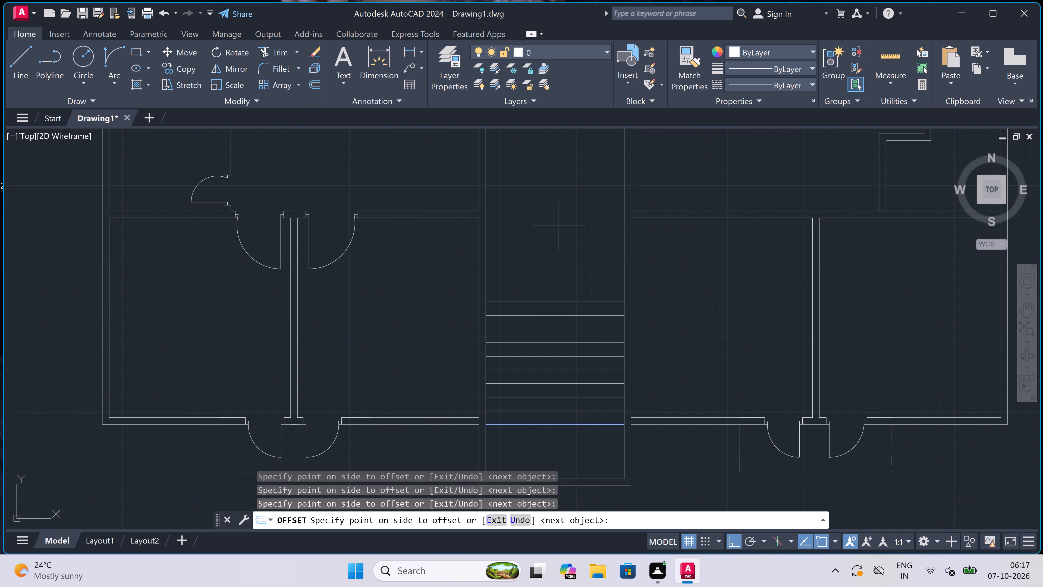
{"action": "triple_click", "coordinate": [559, 225]}
{"action": "left_click", "coordinate": [559, 225]}
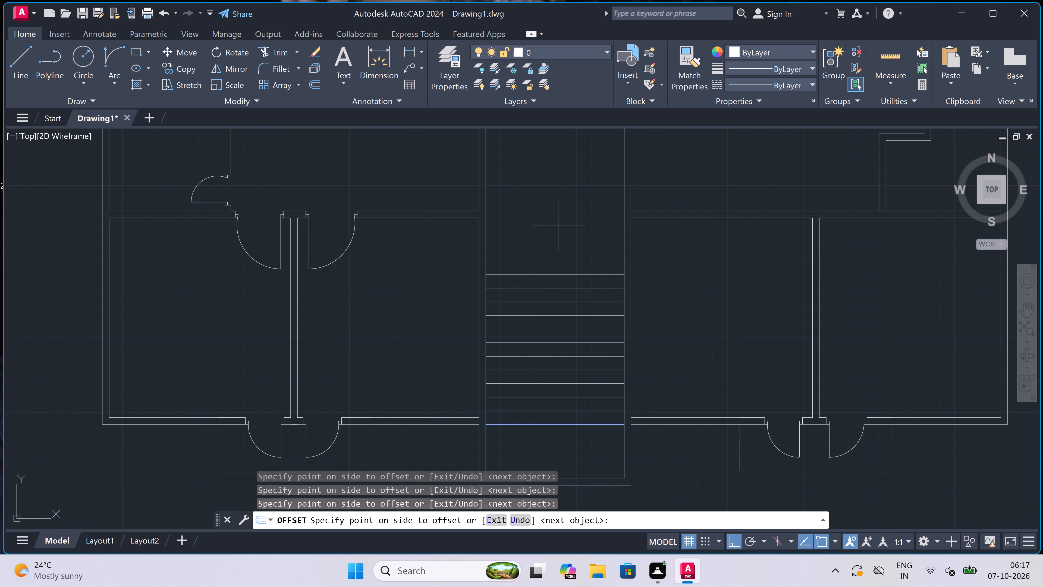
{"action": "left_click", "coordinate": [559, 225]}
{"action": "key", "text": "Escape"}
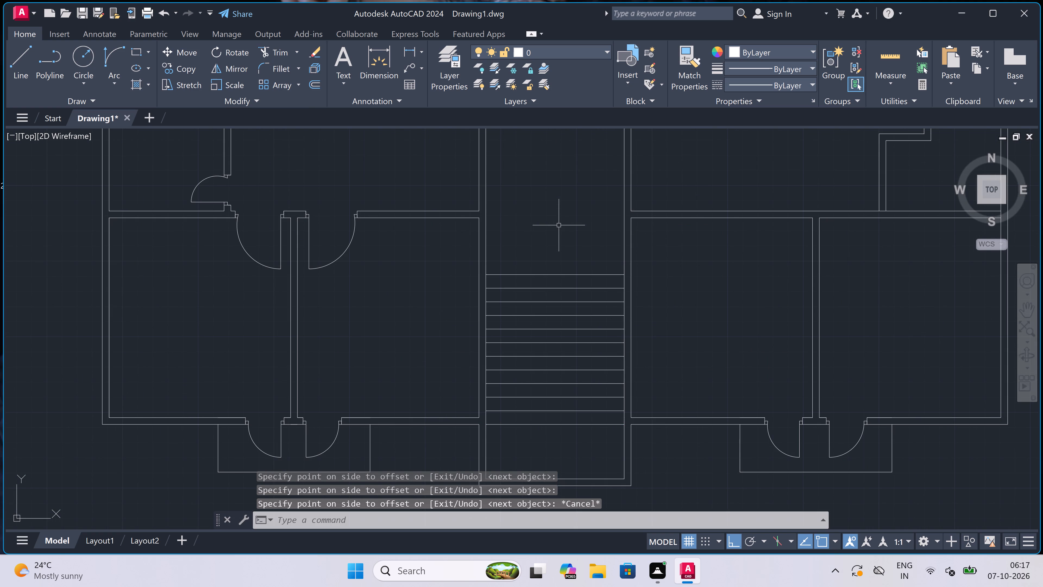
Draw a vertical centre line through the stair treads, from the lowest line's midpoint to the topmost line's midpoint.
{"action": "key", "text": "l"}
{"action": "key", "text": "space"}
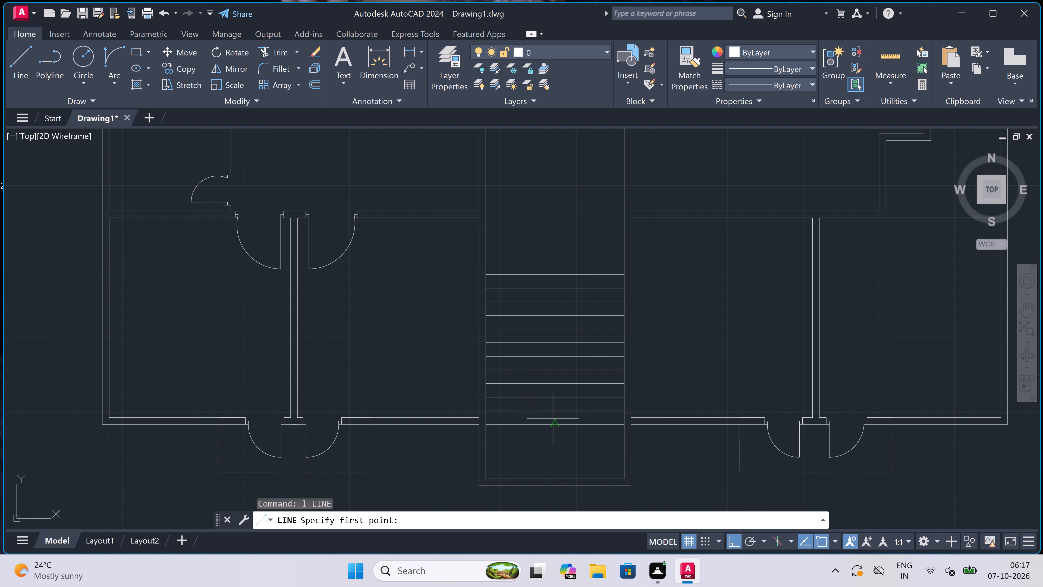
{"action": "left_click", "coordinate": [554, 420]}
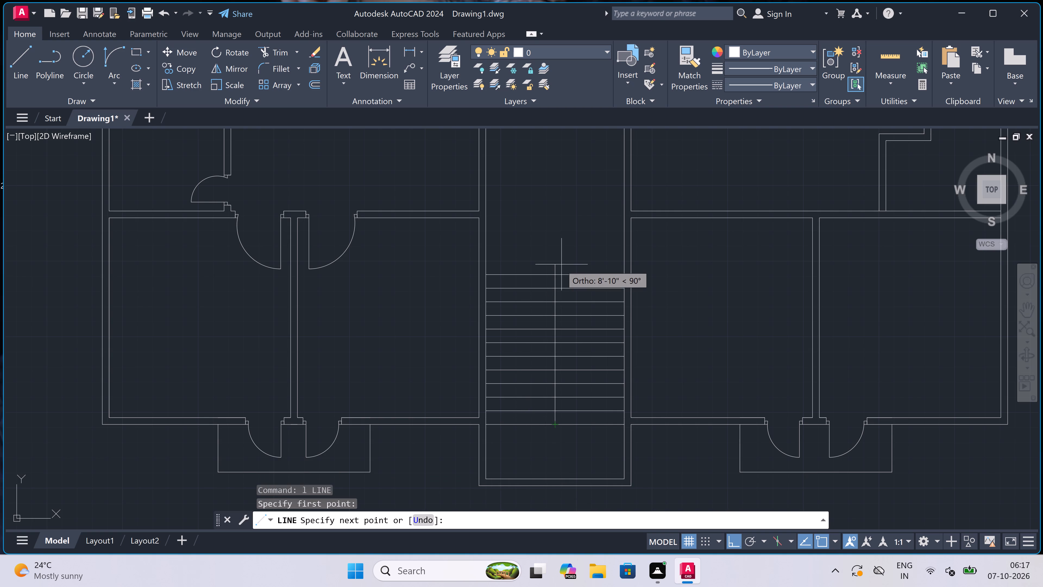
{"action": "left_click", "coordinate": [554, 277]}
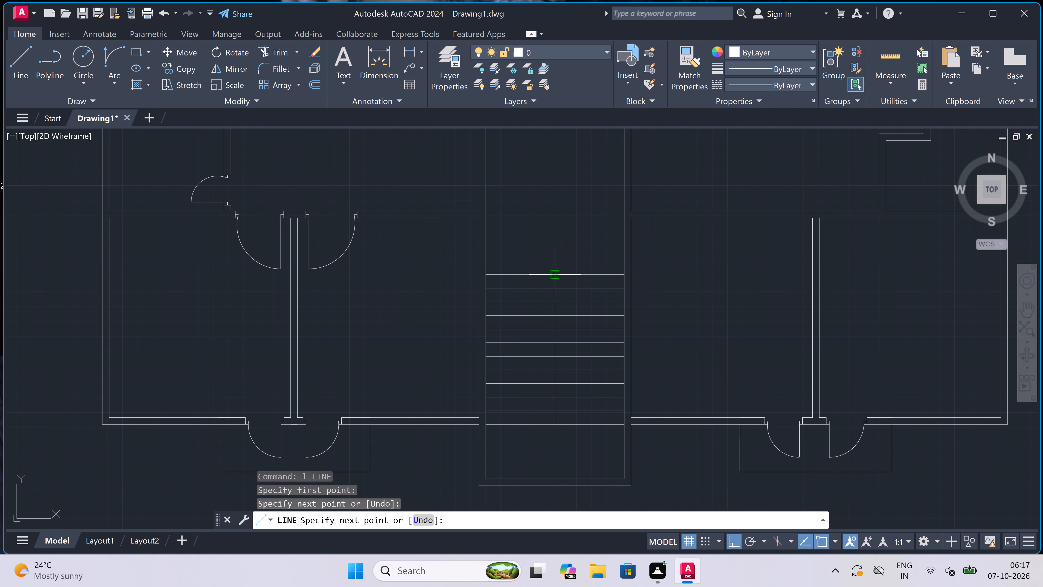
{"action": "key", "text": "Escape"}
Above the stairs, draw a box outline against the corridor's left inner wall face: 3'6" across, 4'6" up and back to the wall.
{"action": "scroll", "coordinate": [554, 277], "scroll_direction": "down", "scroll_amount": 1}
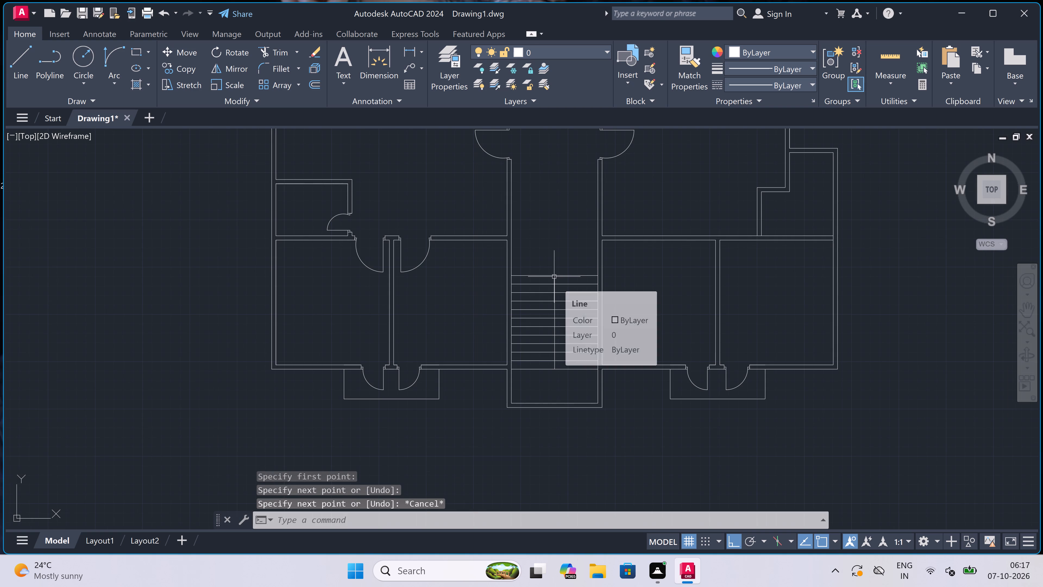
{"action": "scroll", "coordinate": [554, 277], "scroll_direction": "down", "scroll_amount": 2}
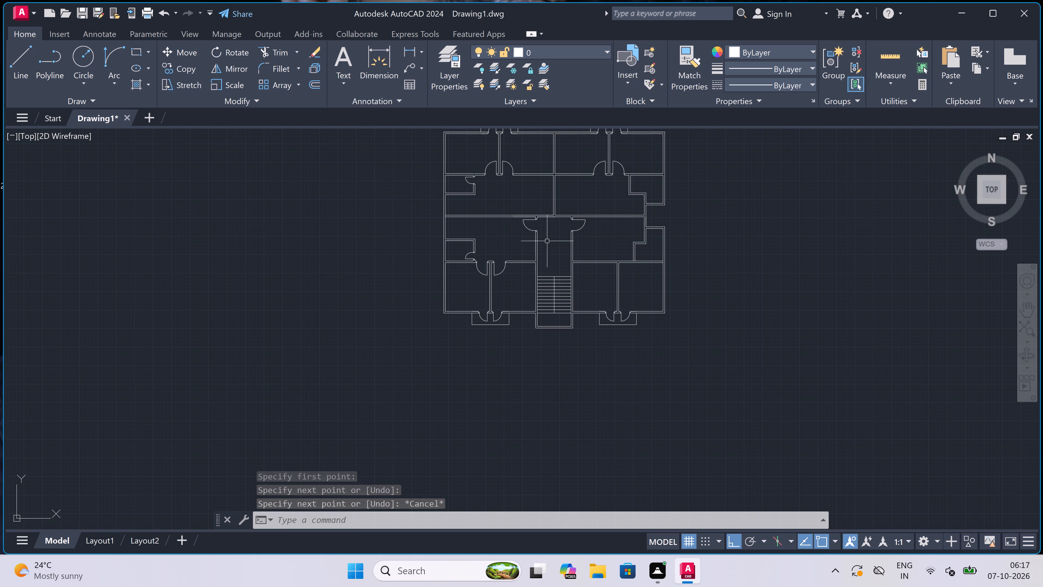
{"action": "scroll", "coordinate": [545, 244], "scroll_direction": "up", "scroll_amount": 3}
{"action": "scroll", "coordinate": [534, 272], "scroll_direction": "up", "scroll_amount": 2}
{"action": "scroll", "coordinate": [534, 272], "scroll_direction": "down", "scroll_amount": 1}
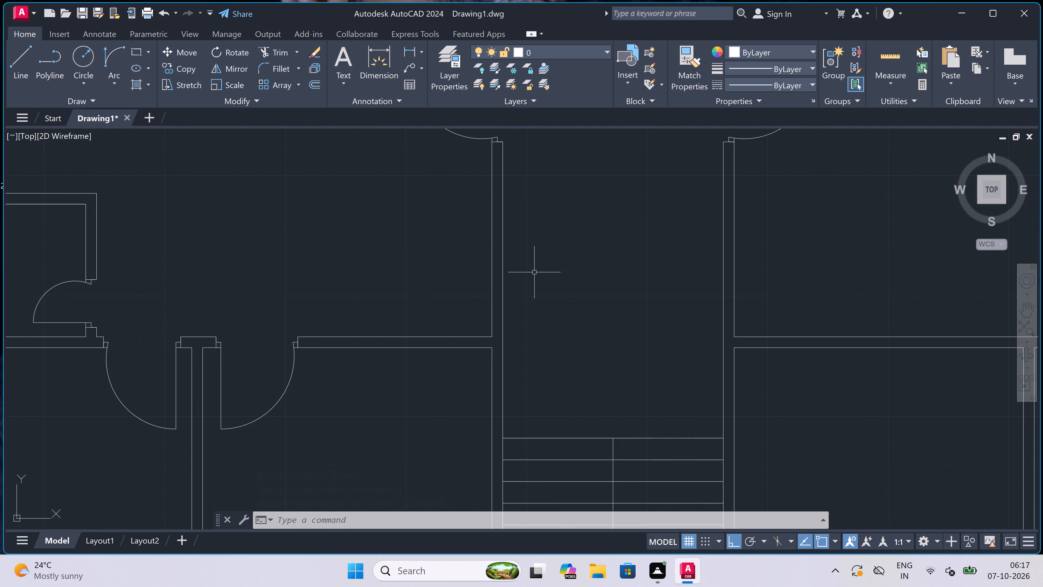
{"action": "type", "text": "l"}
{"action": "key", "text": "space"}
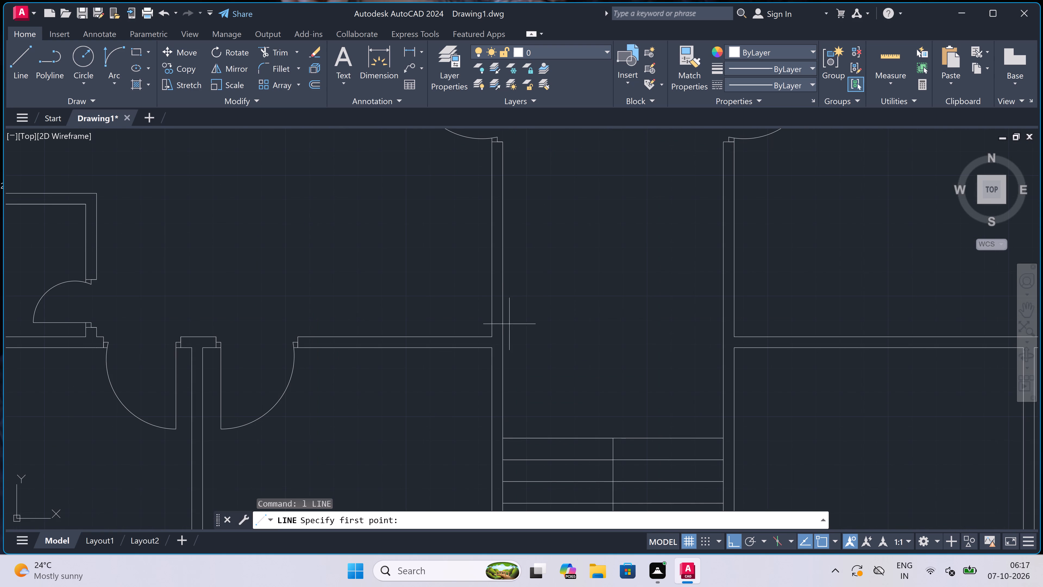
{"action": "left_click", "coordinate": [506, 338]}
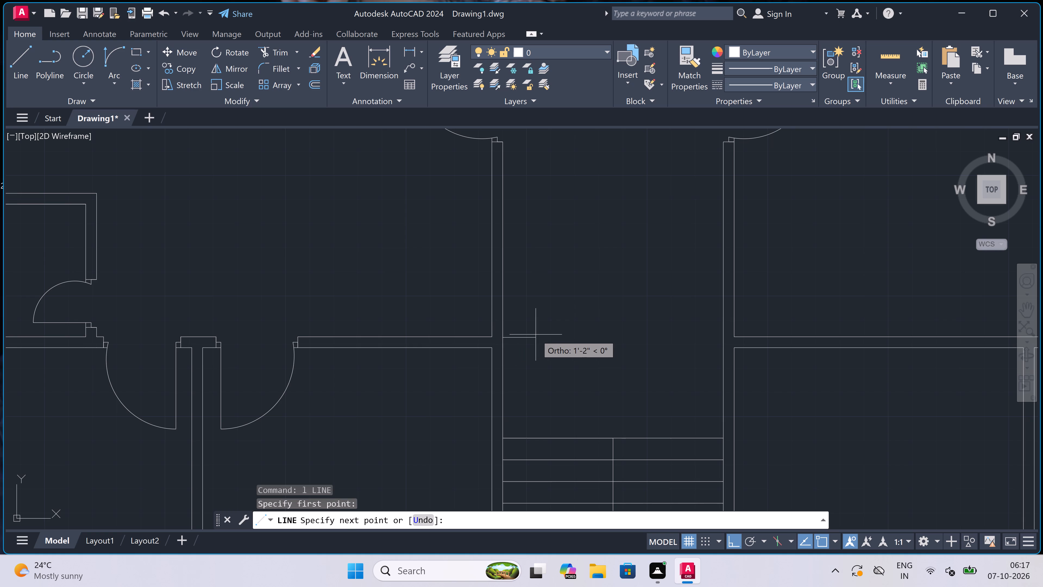
{"action": "type", "text": "3'6"}
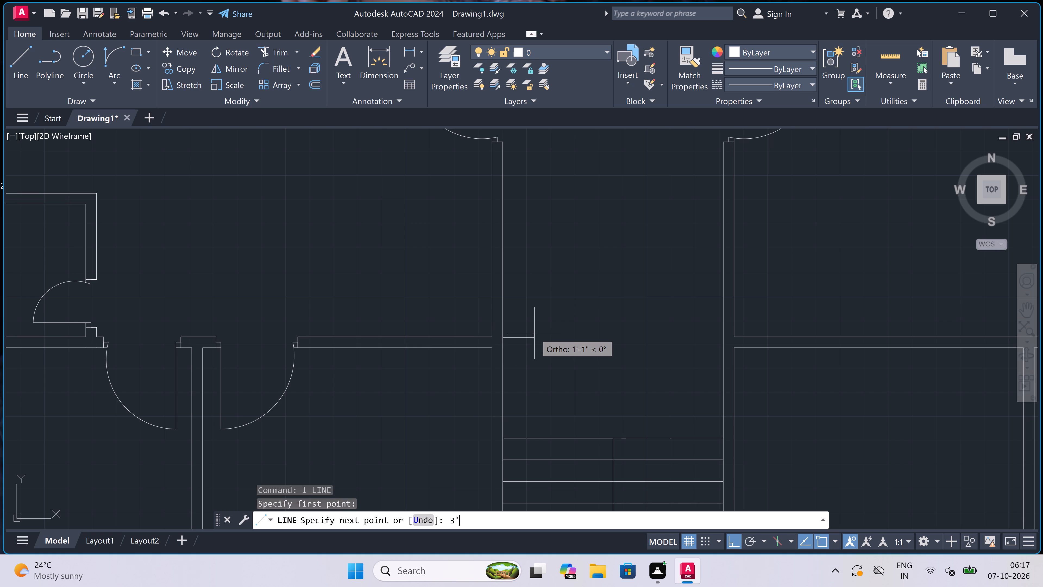
{"action": "key", "text": "shift+quotedbl"}
{"action": "key", "text": "space"}
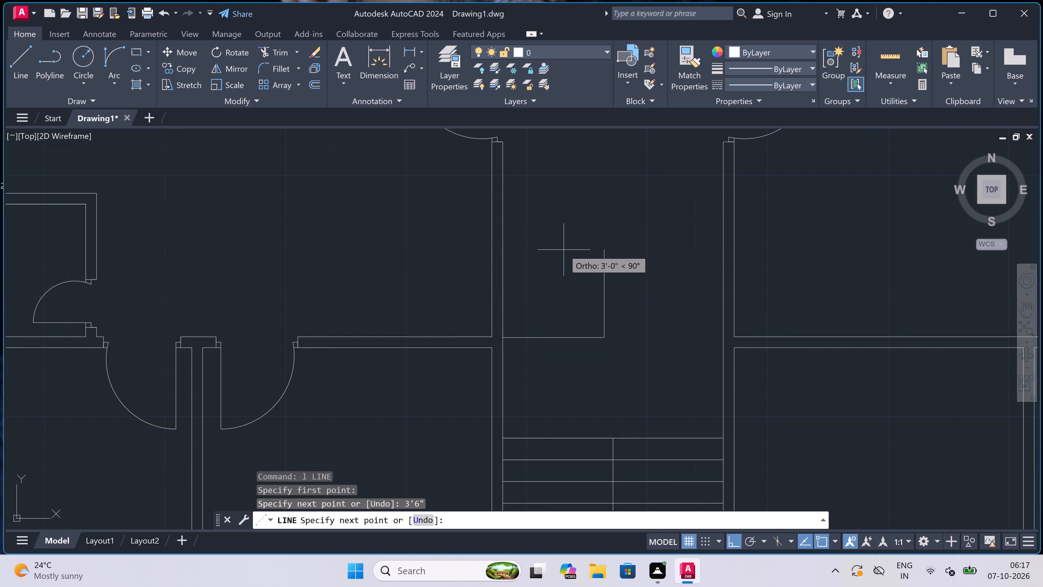
{"action": "type", "text": "4'"}
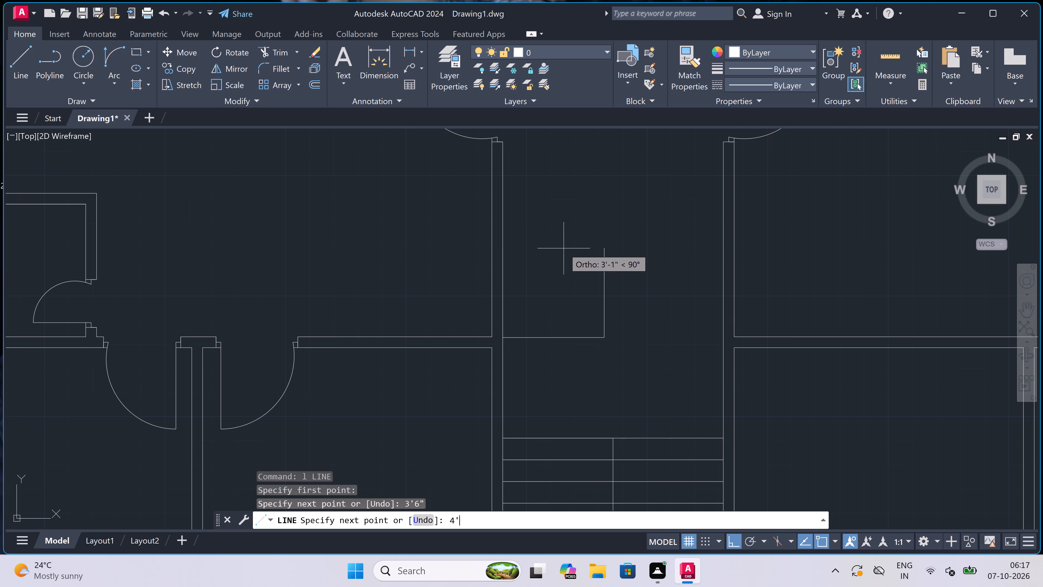
{"action": "type", "text": "6\""}
{"action": "key", "text": "space"}
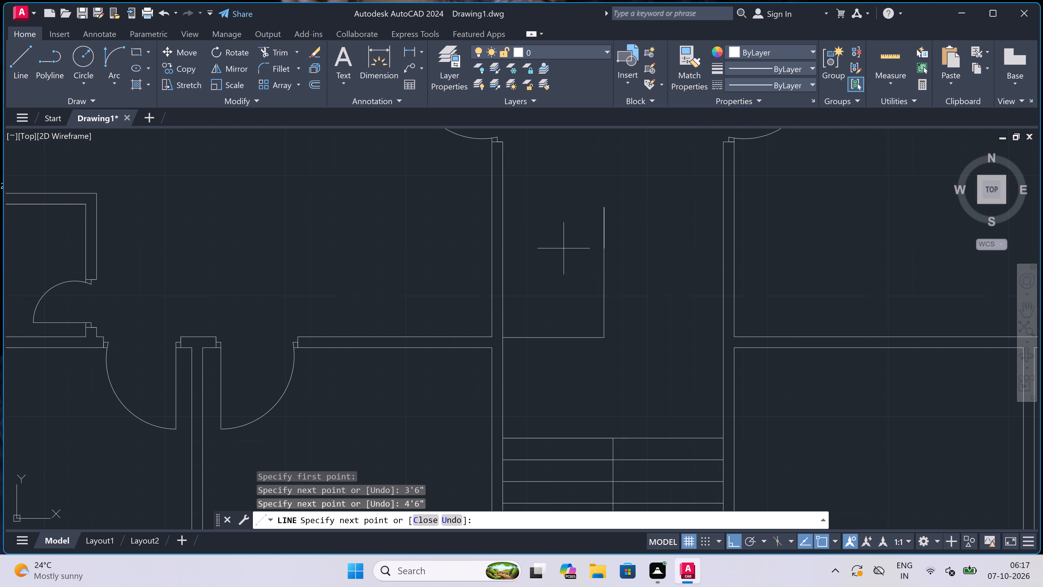
{"action": "left_click", "coordinate": [500, 208]}
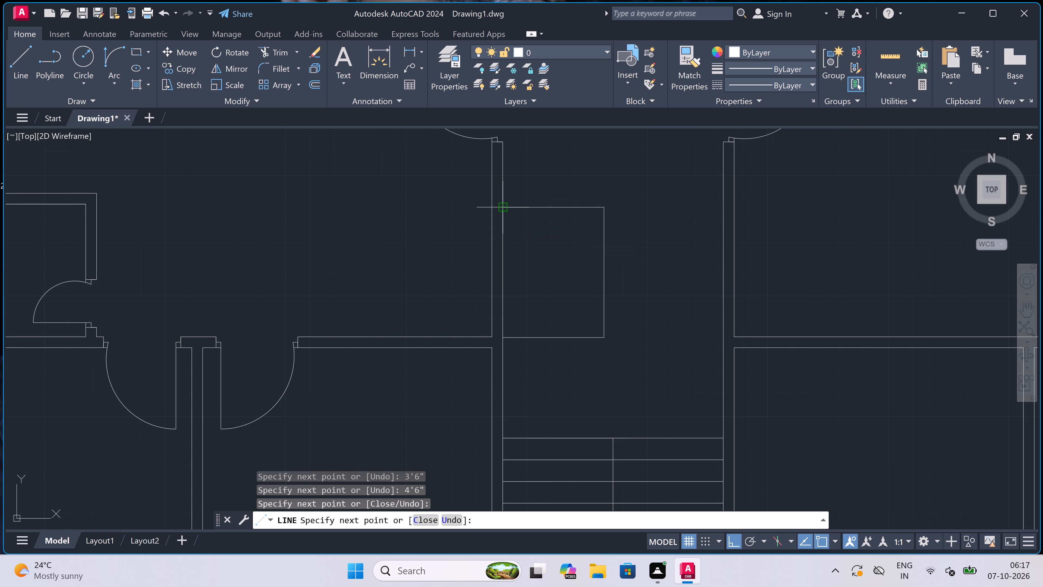
Draw the corridor box's outer outline 4.5" outside its top, right and bottom sides, ending at the corridor's left inner wall face.
{"action": "type", "text": "4.5\""}
{"action": "key", "text": "space"}
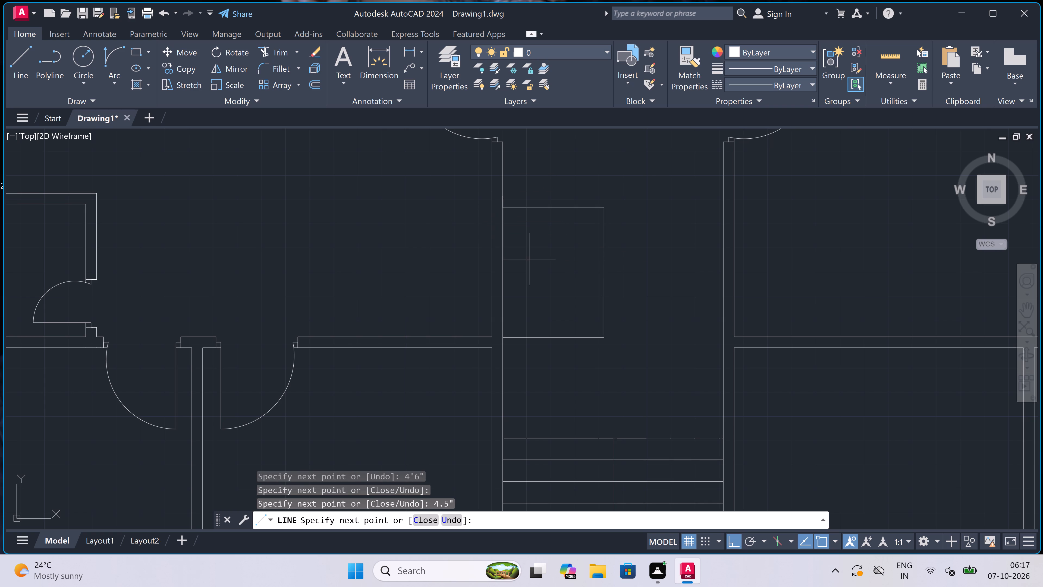
{"action": "scroll", "coordinate": [611, 196], "scroll_direction": "up", "scroll_amount": 2}
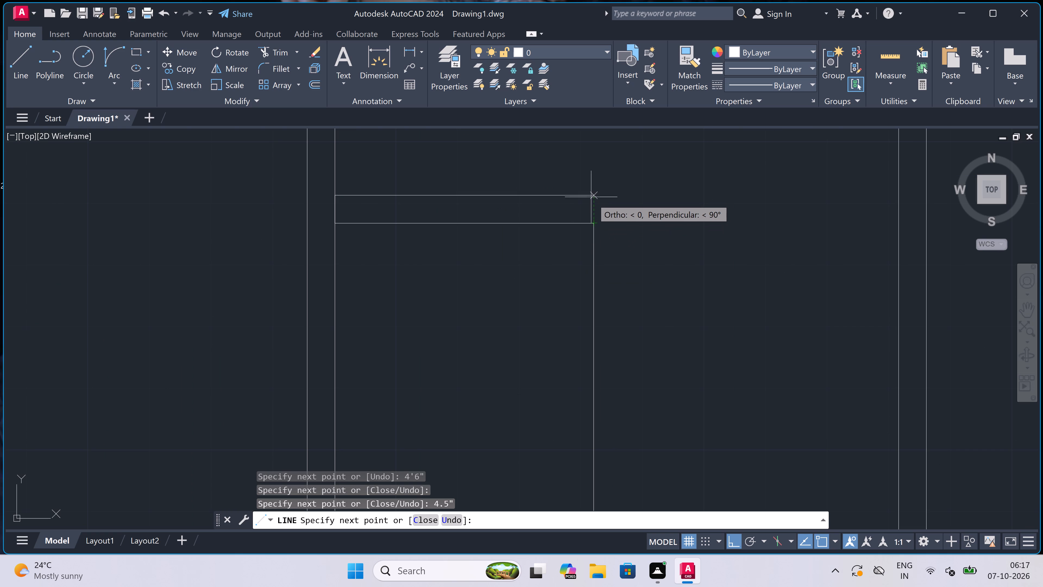
{"action": "double_click", "coordinate": [593, 199]}
{"action": "key", "text": "4"}
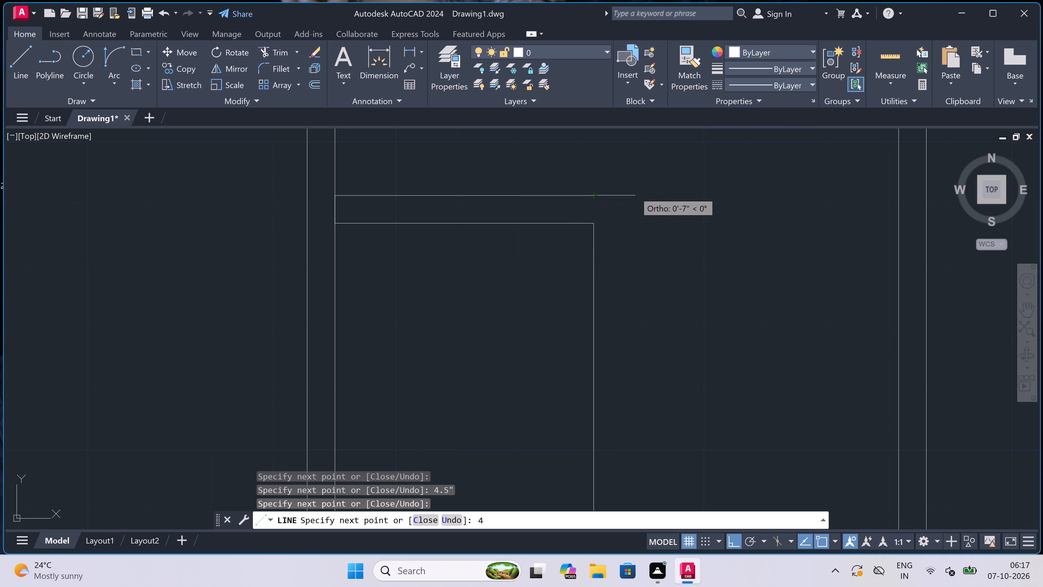
{"action": "key", "text": "period"}
{"action": "type", "text": "5\""}
{"action": "key", "text": "space"}
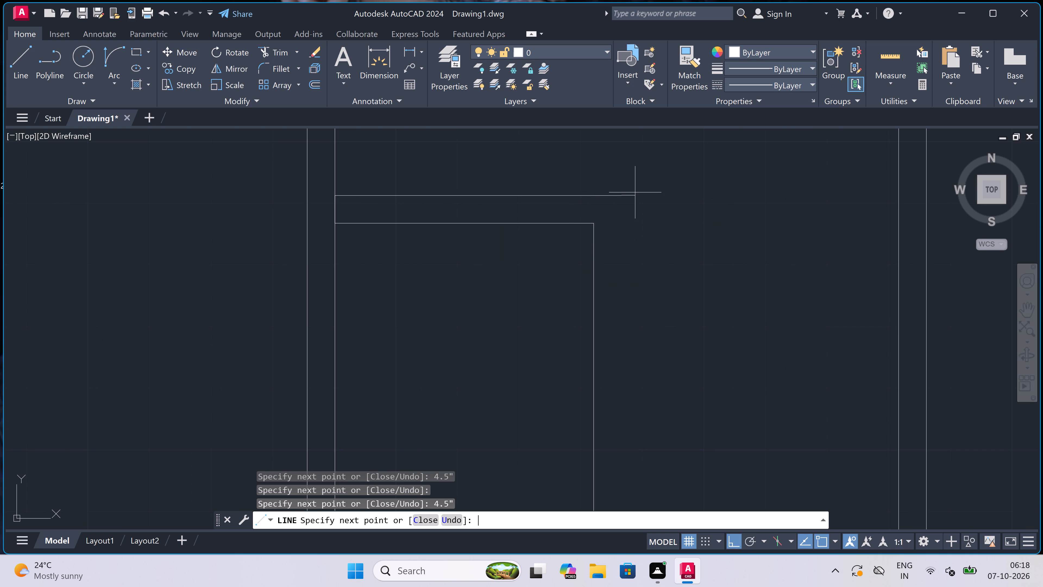
{"action": "scroll", "coordinate": [635, 192], "scroll_direction": "down", "scroll_amount": 3}
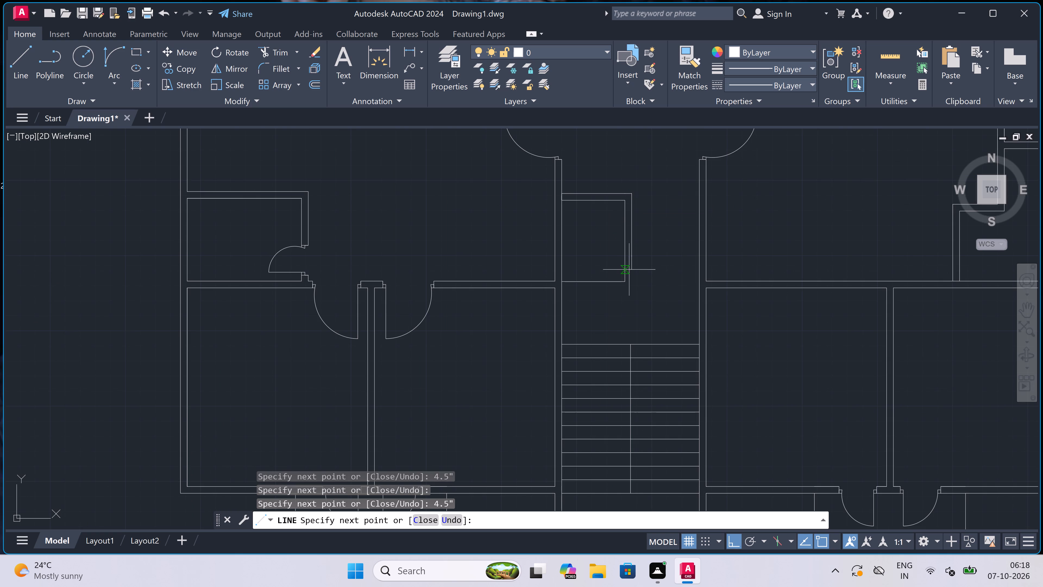
{"action": "scroll", "coordinate": [630, 287], "scroll_direction": "up", "scroll_amount": 5}
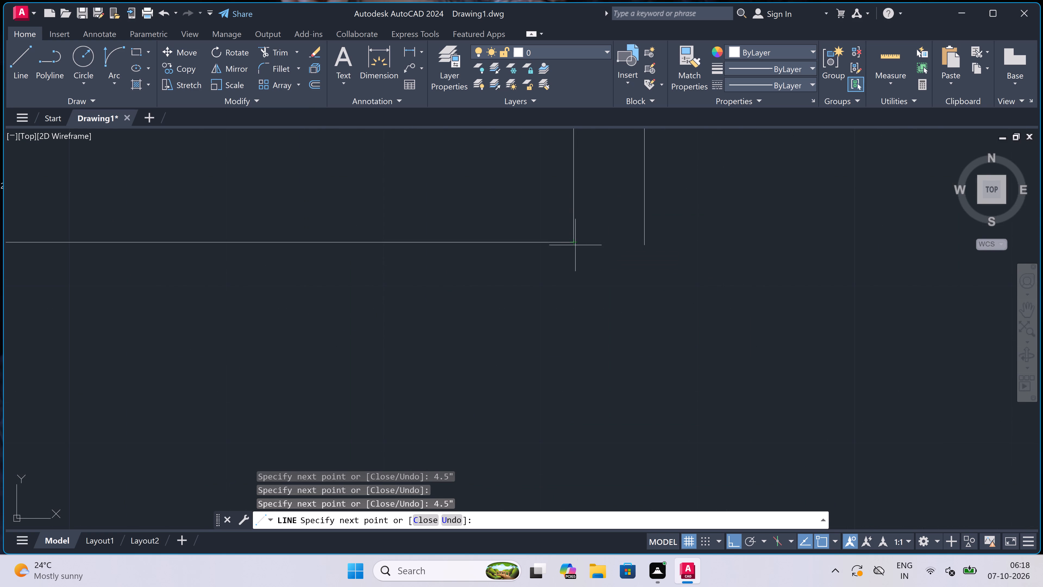
{"action": "left_click_drag", "start_coordinate": [648, 244], "coordinate": [648, 247]}
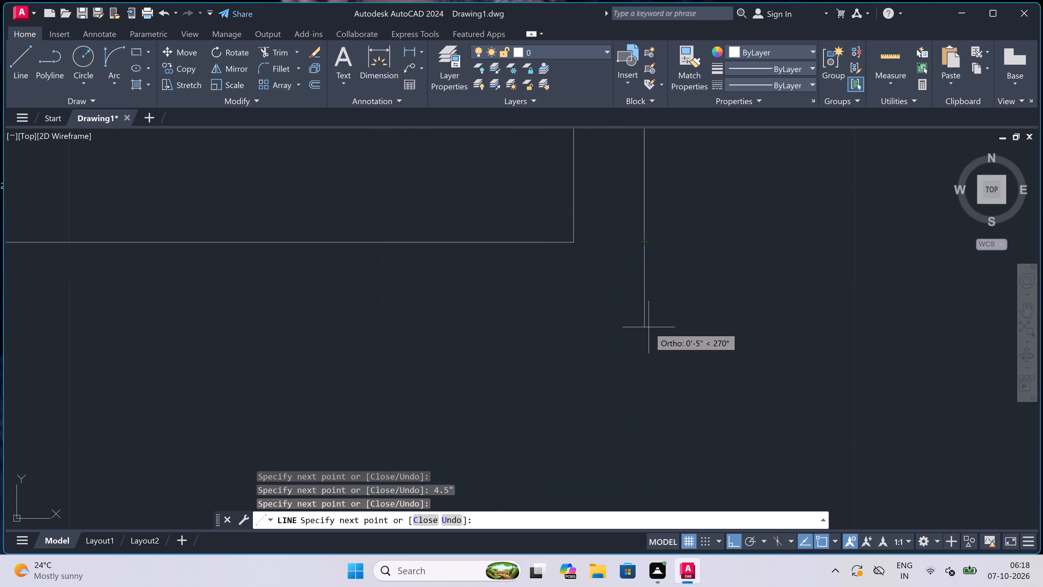
{"action": "type", "text": "4.5\""}
{"action": "key", "text": "space"}
{"action": "scroll", "coordinate": [650, 328], "scroll_direction": "down", "scroll_amount": 3}
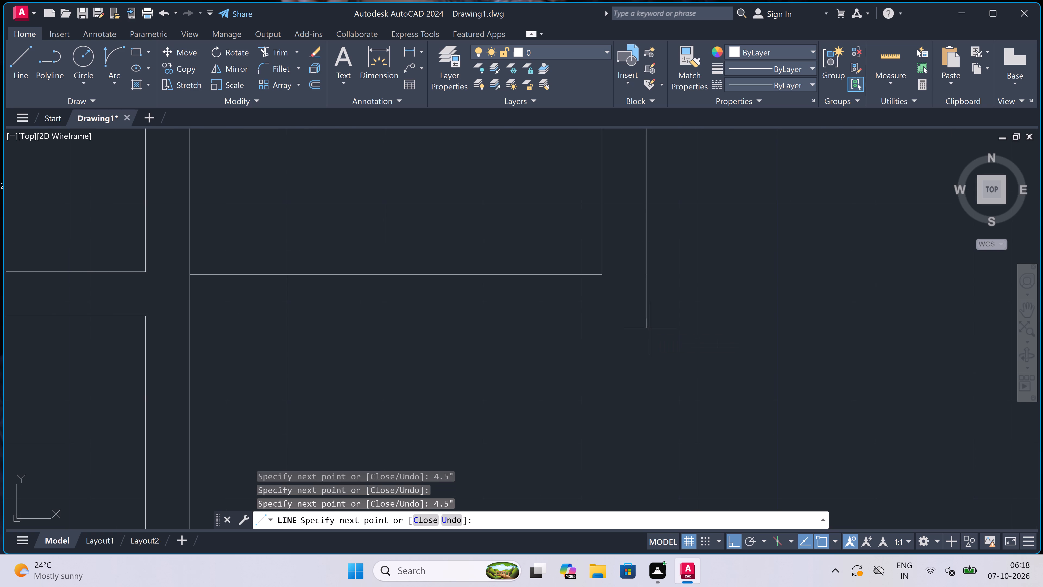
{"action": "left_click", "coordinate": [467, 323]}
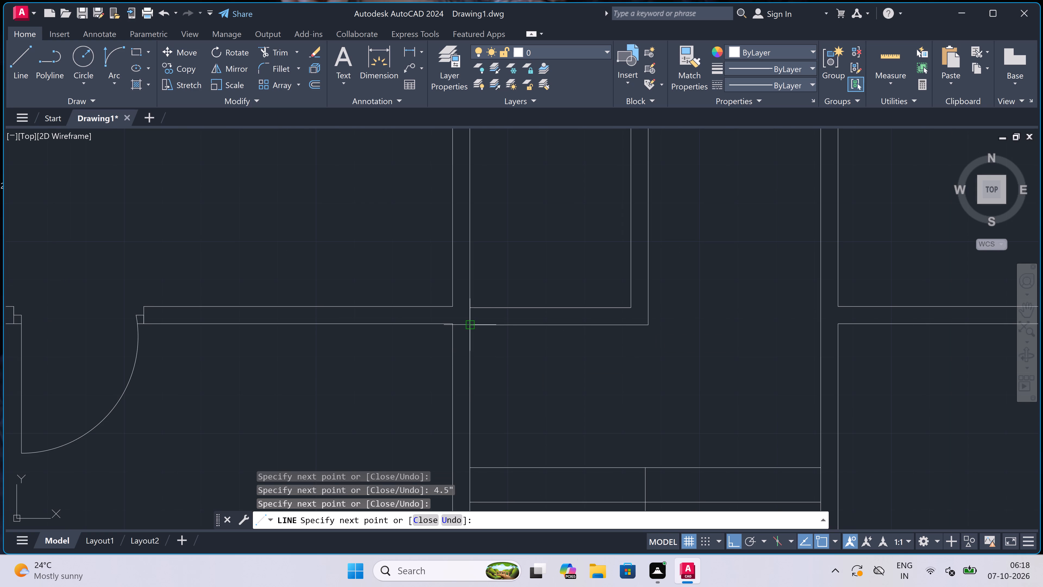
{"action": "key", "text": "Escape"}
Draw two short horizontal lines across the box's right wall, one near its upper corner and one near its lower corner.
{"action": "scroll", "coordinate": [467, 323], "scroll_direction": "down", "scroll_amount": 2}
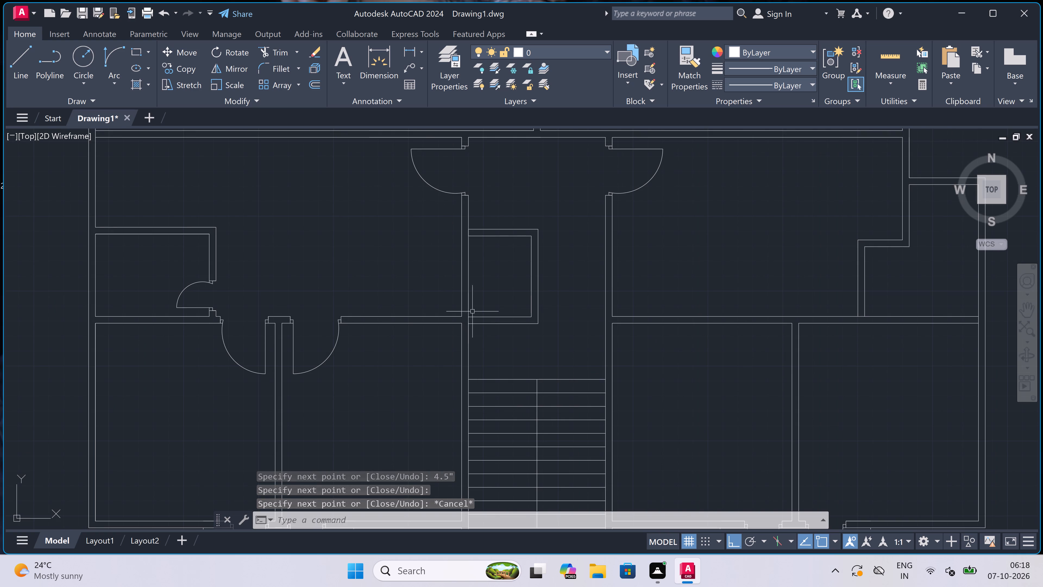
{"action": "scroll", "coordinate": [485, 287], "scroll_direction": "up", "scroll_amount": 2}
{"action": "key", "text": "space"}
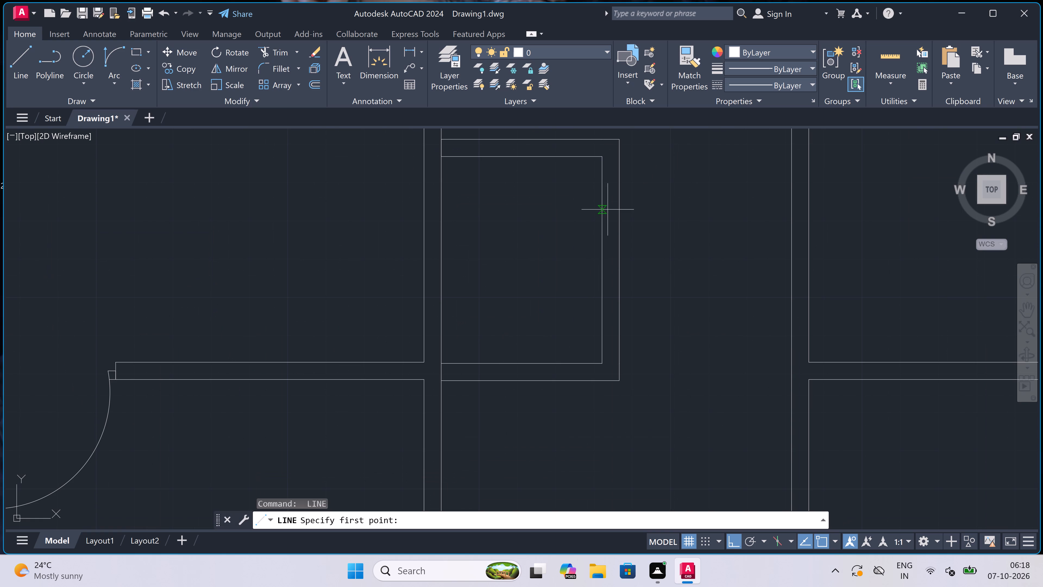
{"action": "left_click", "coordinate": [605, 192]}
{"action": "left_click", "coordinate": [623, 189]}
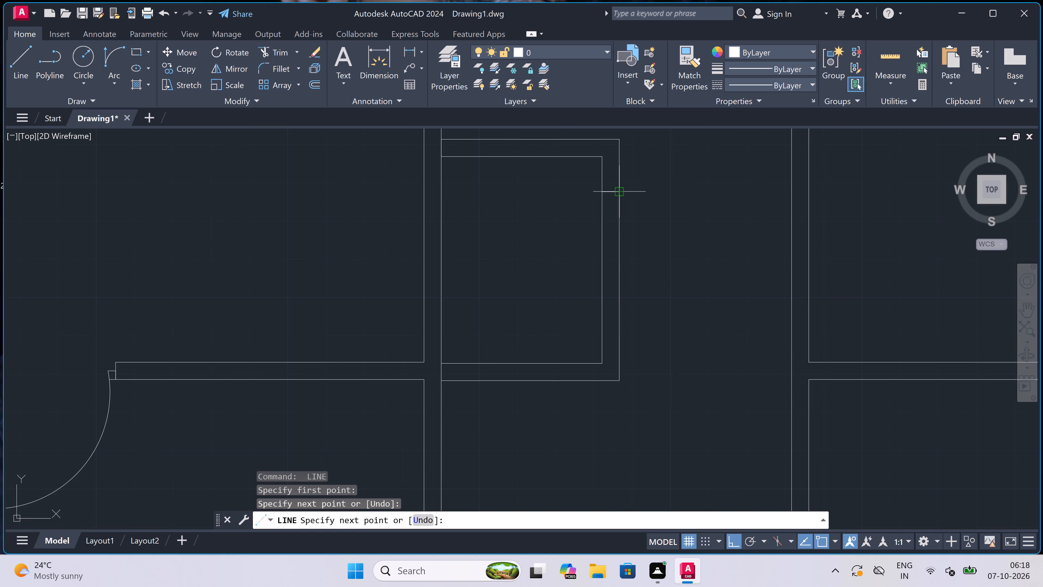
{"action": "key", "text": "Escape"}
{"action": "key", "text": "space"}
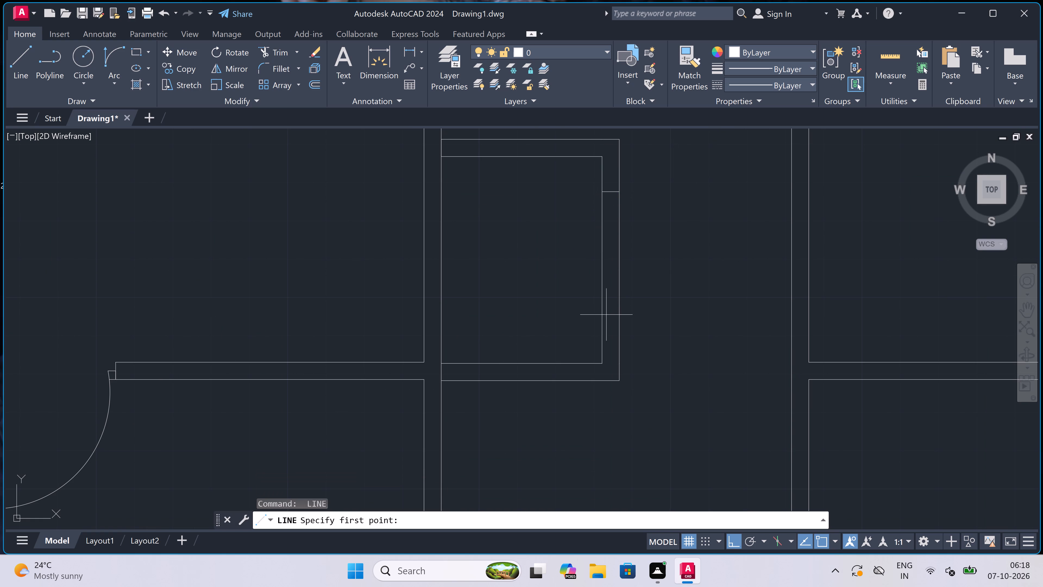
{"action": "double_click", "coordinate": [604, 330]}
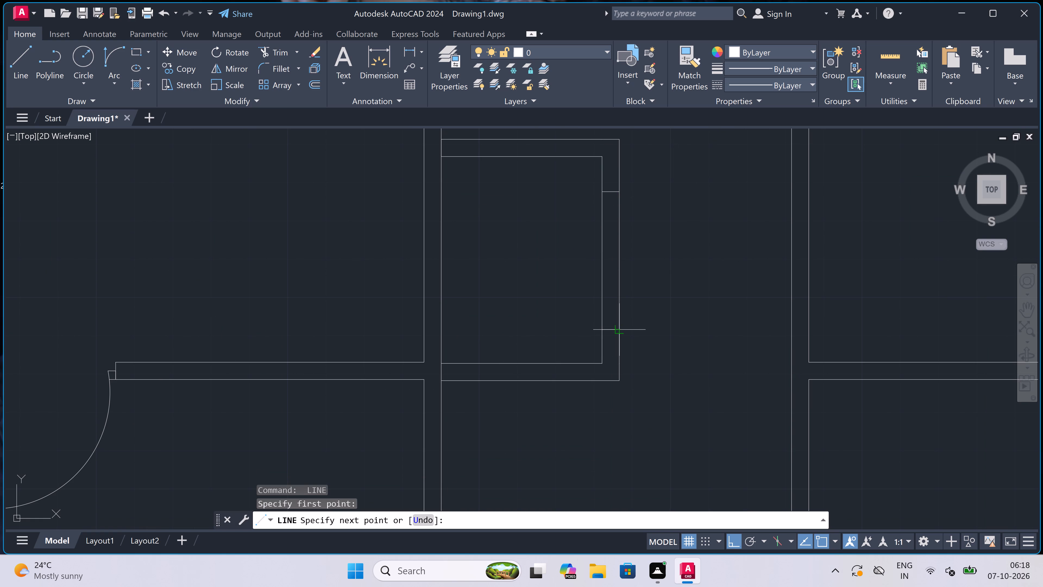
{"action": "left_click", "coordinate": [615, 330]}
{"action": "key", "text": "Escape"}
Trim both faces of the box's right wall between the two short lines to make an opening.
{"action": "key", "text": "t"}
{"action": "key", "text": "r"}
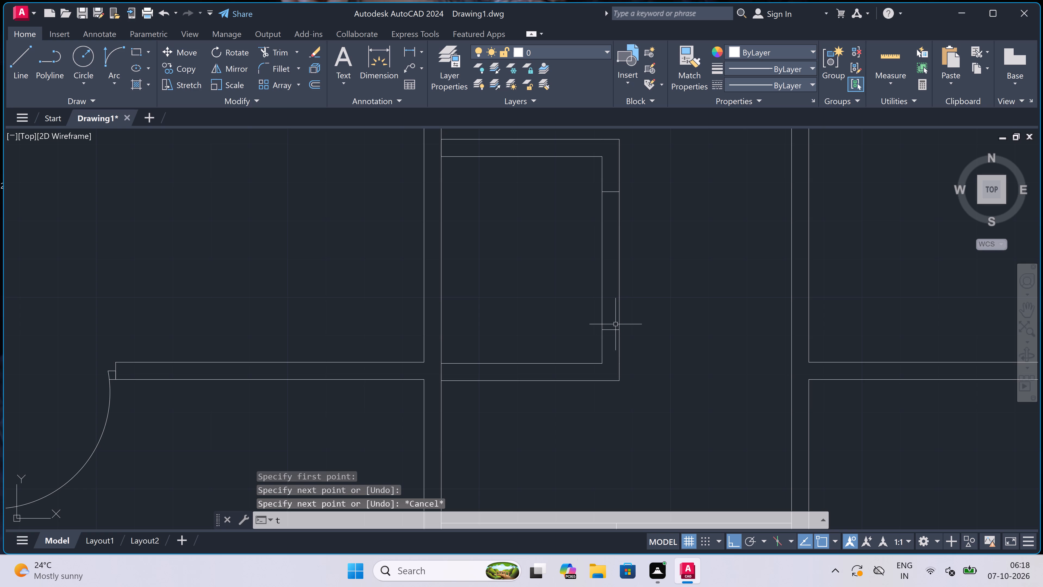
{"action": "key", "text": "space"}
{"action": "left_click", "coordinate": [590, 279]}
{"action": "left_click", "coordinate": [649, 276]}
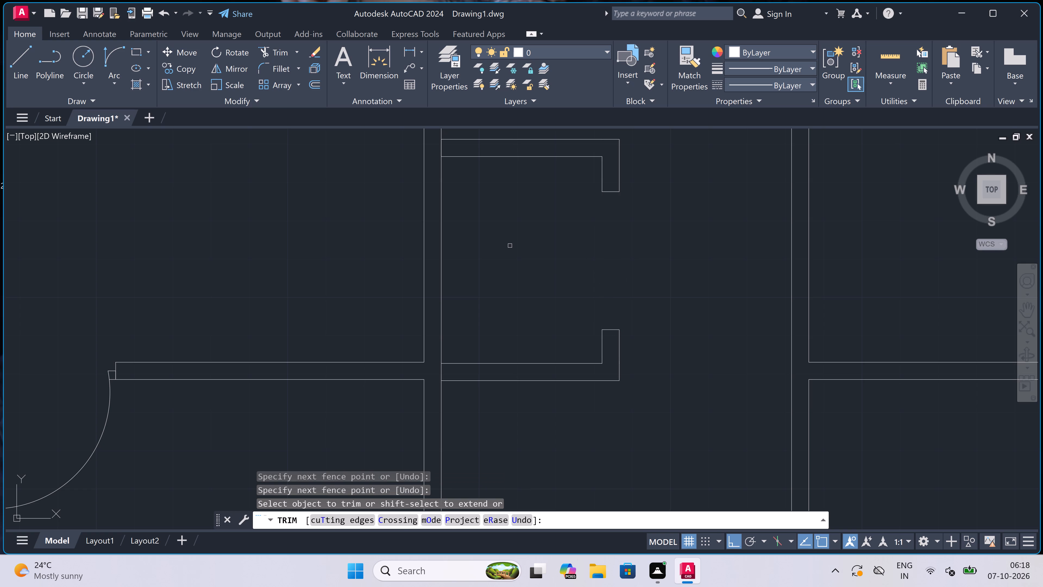
Trim the corridor's left inner wall face where the box's bottom and top walls join it.
{"action": "scroll", "coordinate": [442, 378], "scroll_direction": "up", "scroll_amount": 3}
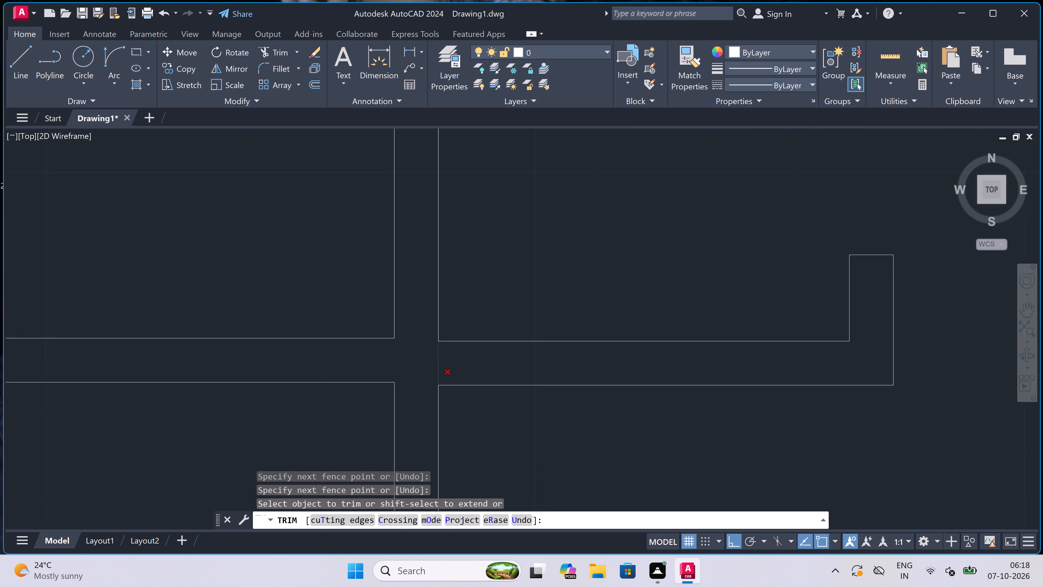
{"action": "left_click", "coordinate": [423, 358]}
{"action": "left_click", "coordinate": [502, 355]}
{"action": "scroll", "coordinate": [502, 355], "scroll_direction": "down", "scroll_amount": 5}
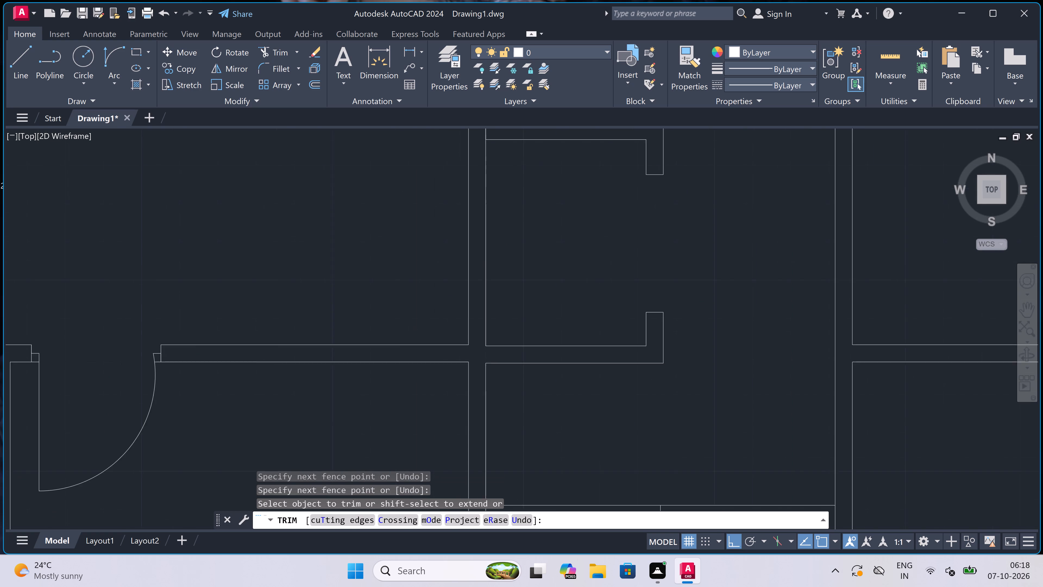
{"action": "scroll", "coordinate": [497, 267], "scroll_direction": "up", "scroll_amount": 5}
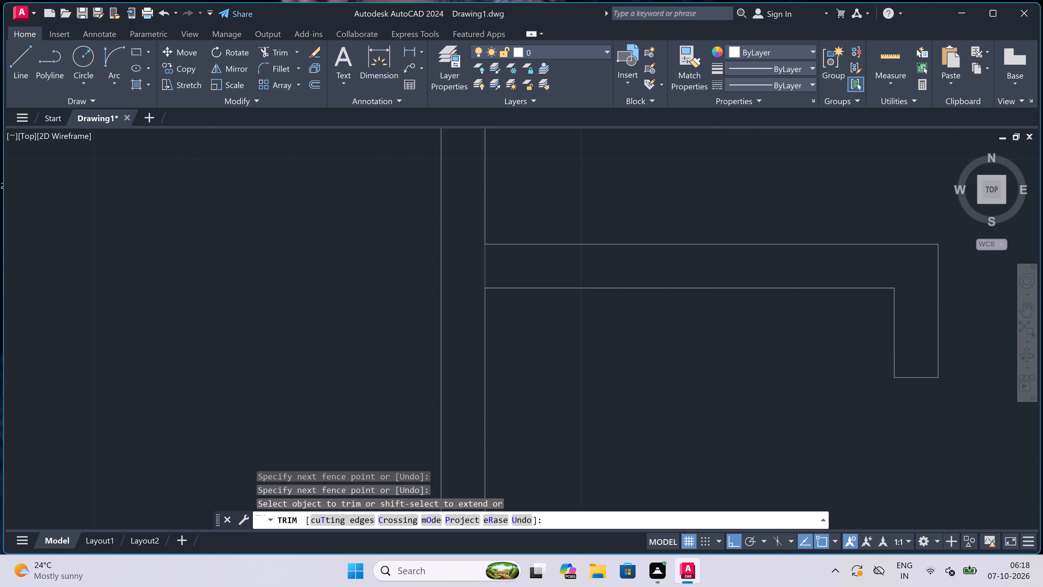
{"action": "left_click", "coordinate": [460, 270]}
{"action": "left_click", "coordinate": [531, 265]}
{"action": "scroll", "coordinate": [531, 265], "scroll_direction": "down", "scroll_amount": 5}
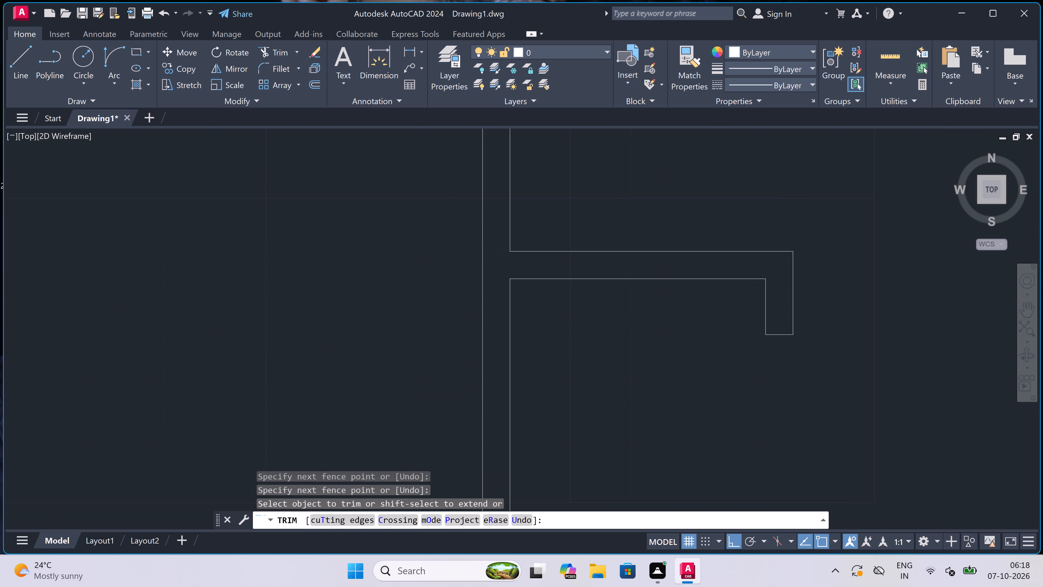
{"action": "scroll", "coordinate": [531, 265], "scroll_direction": "down", "scroll_amount": 2}
{"action": "scroll", "coordinate": [536, 293], "scroll_direction": "up", "scroll_amount": 3}
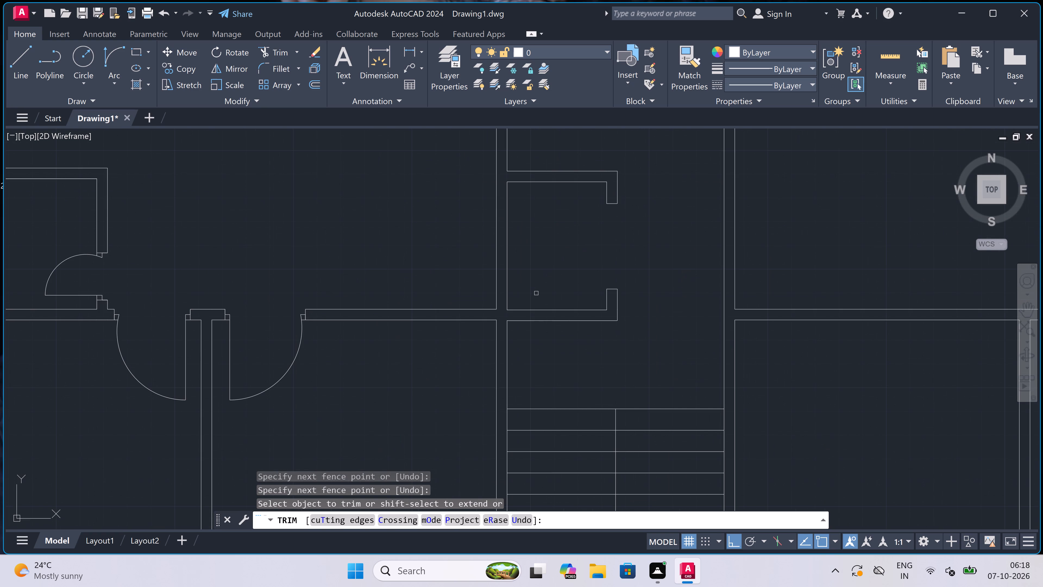
{"action": "key", "text": "Escape"}
Draw a vertical line about 3' long across the box opening, joining the midpoints of its two end lines.
{"action": "key", "text": "l"}
{"action": "key", "text": "space"}
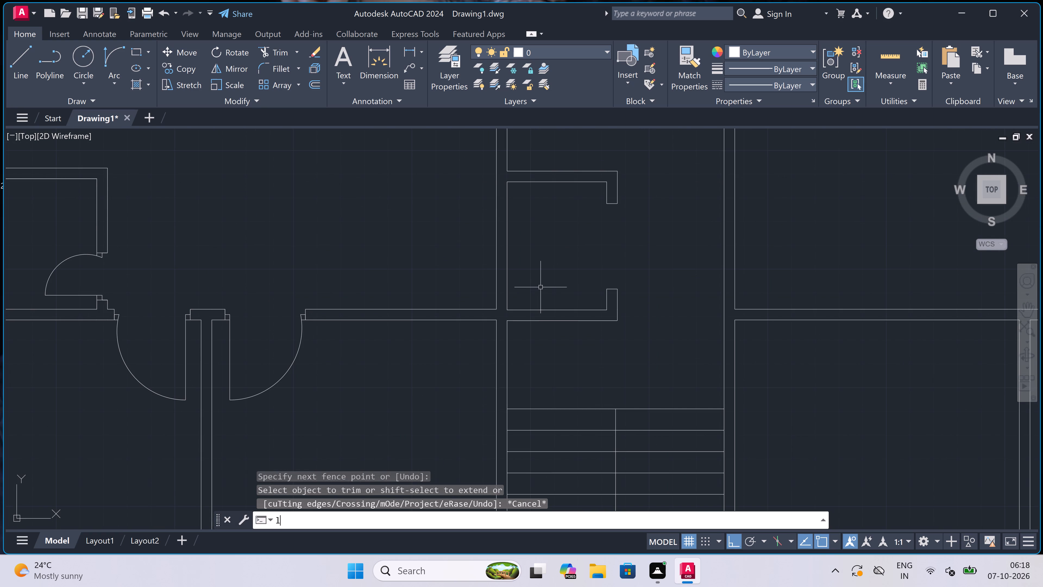
{"action": "scroll", "coordinate": [595, 215], "scroll_direction": "up", "scroll_amount": 1}
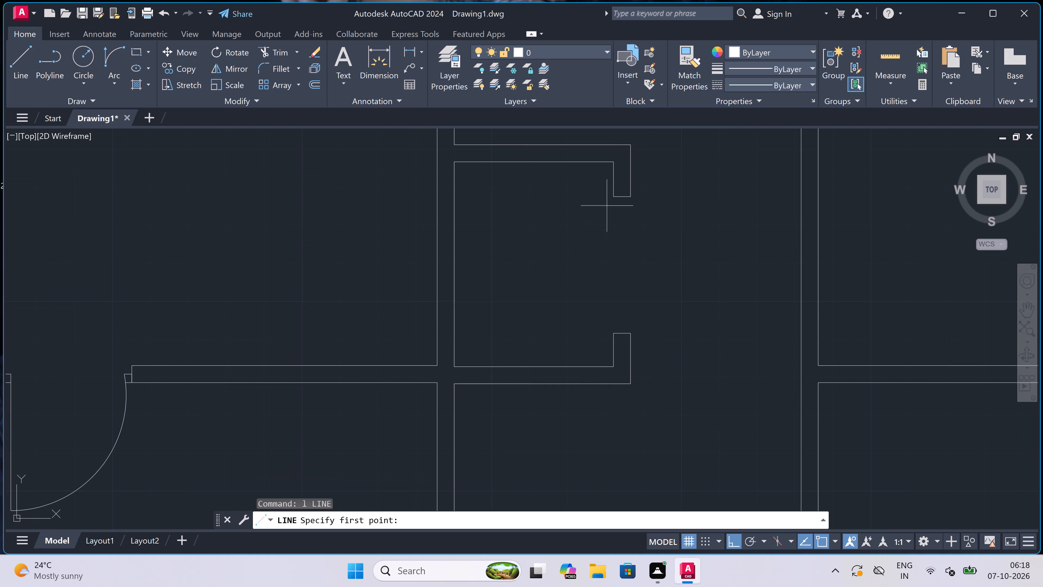
{"action": "left_click", "coordinate": [623, 200]}
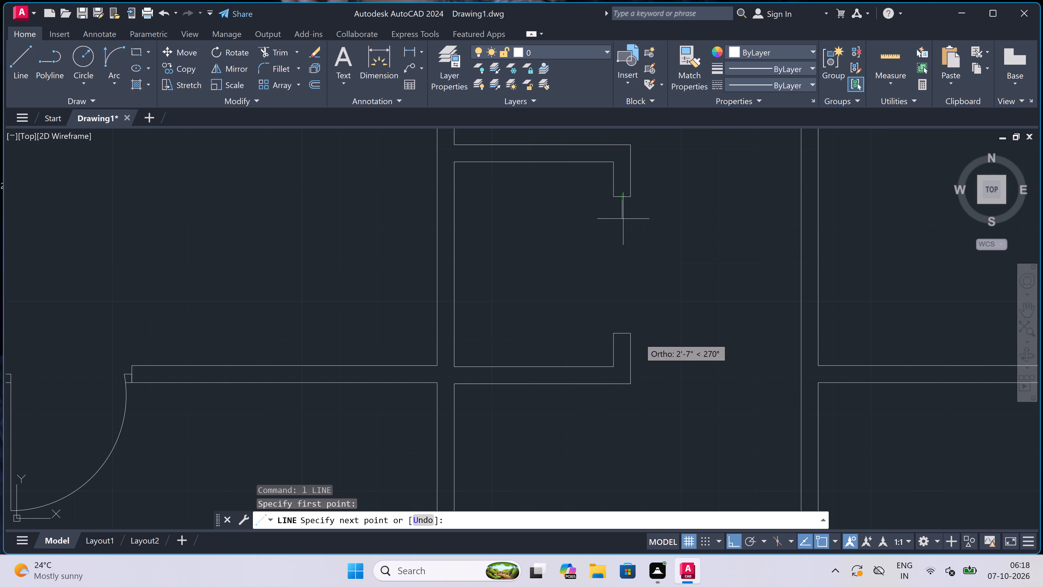
{"action": "scroll", "coordinate": [626, 330], "scroll_direction": "up", "scroll_amount": 3}
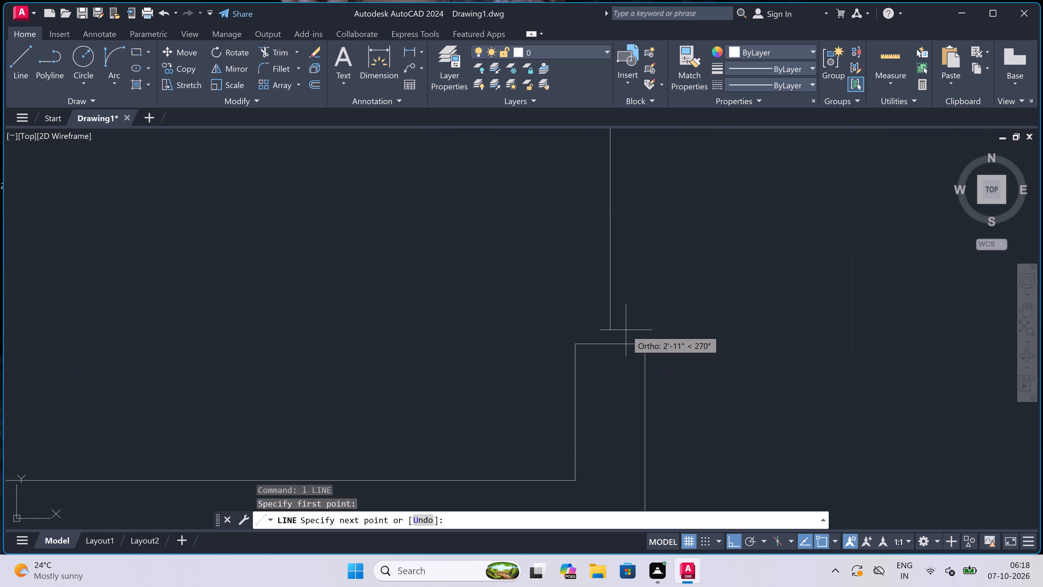
{"action": "left_click", "coordinate": [606, 346]}
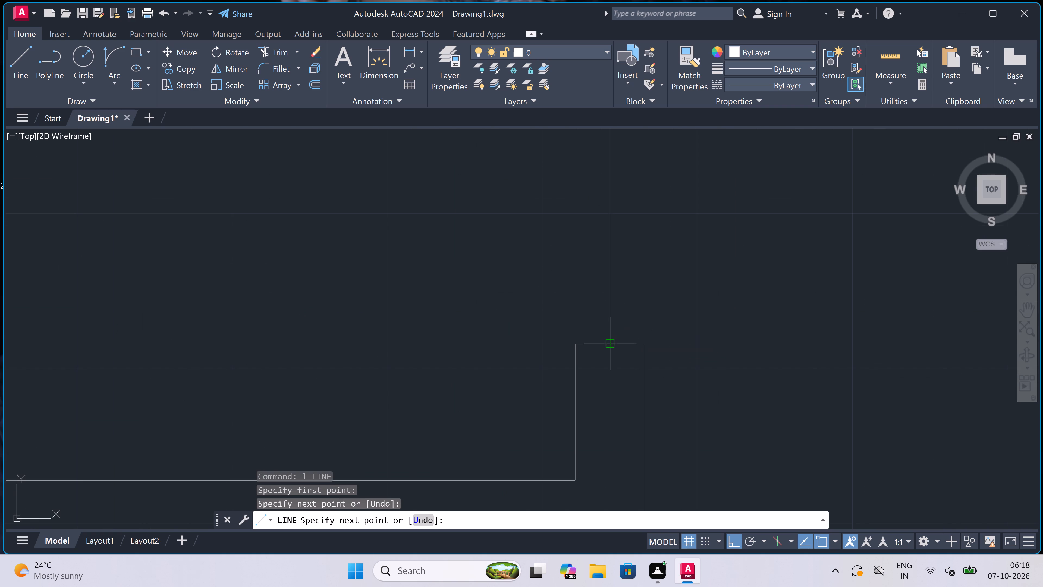
{"action": "key", "text": "Escape"}
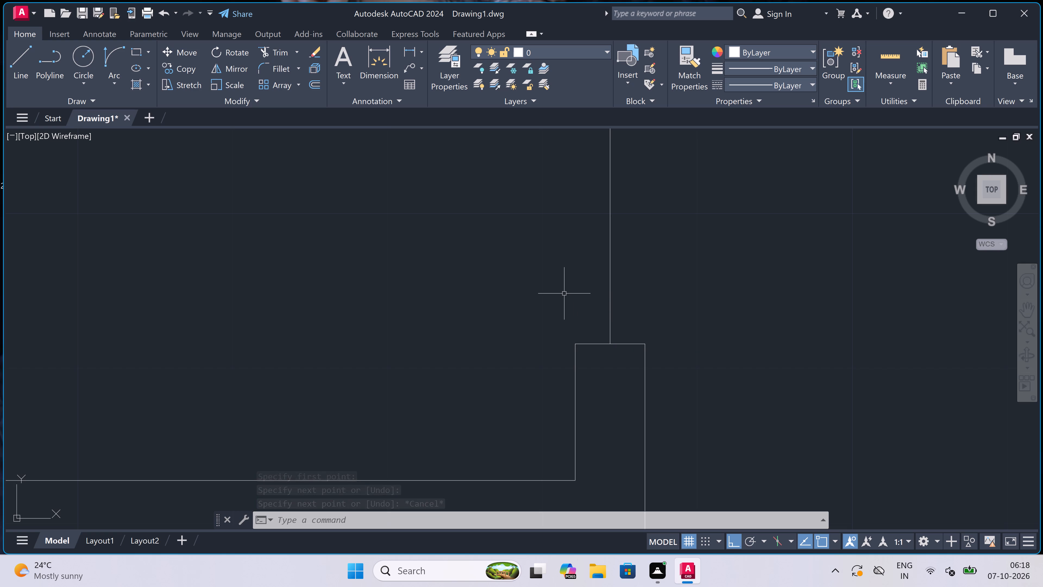
Draw a short horizontal line across the left exterior wall, near the upper corner of the plan's top-left room.
{"action": "scroll", "coordinate": [564, 293], "scroll_direction": "down", "scroll_amount": 3}
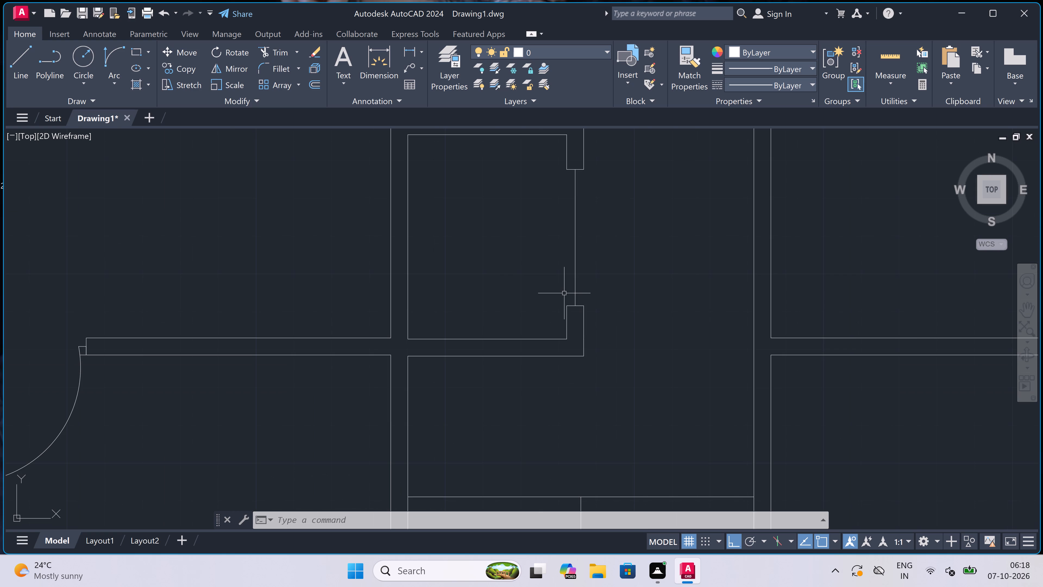
{"action": "scroll", "coordinate": [564, 293], "scroll_direction": "down", "scroll_amount": 2}
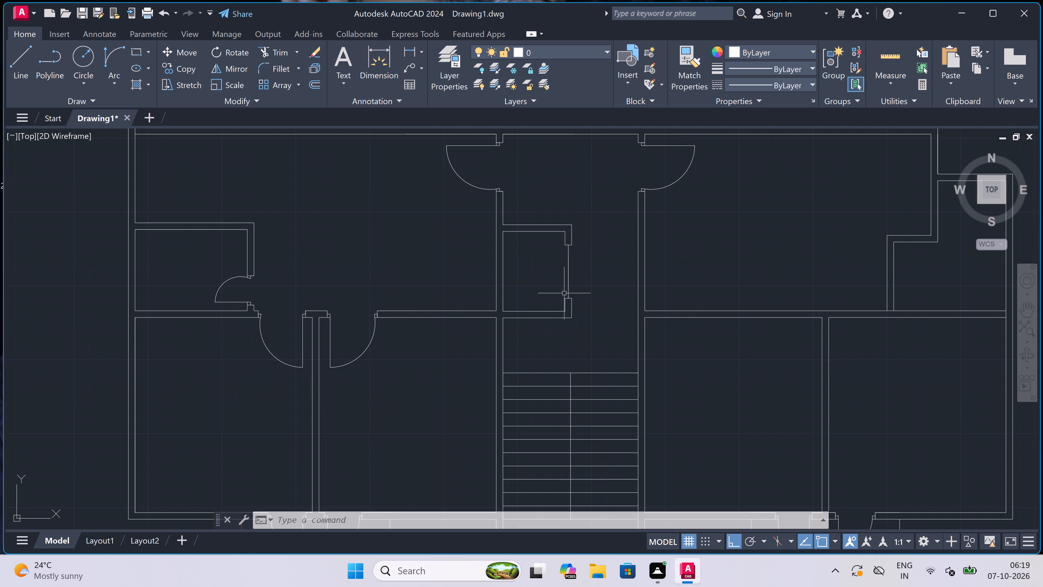
{"action": "scroll", "coordinate": [564, 293], "scroll_direction": "down", "scroll_amount": 4}
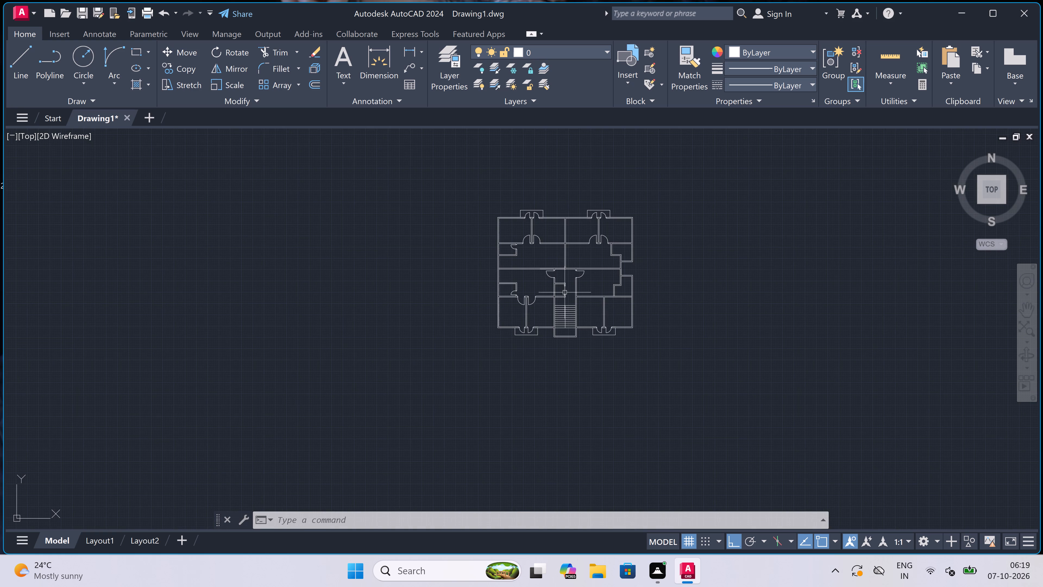
{"action": "scroll", "coordinate": [469, 208], "scroll_direction": "up", "scroll_amount": 1}
{"action": "scroll", "coordinate": [528, 236], "scroll_direction": "up", "scroll_amount": 3}
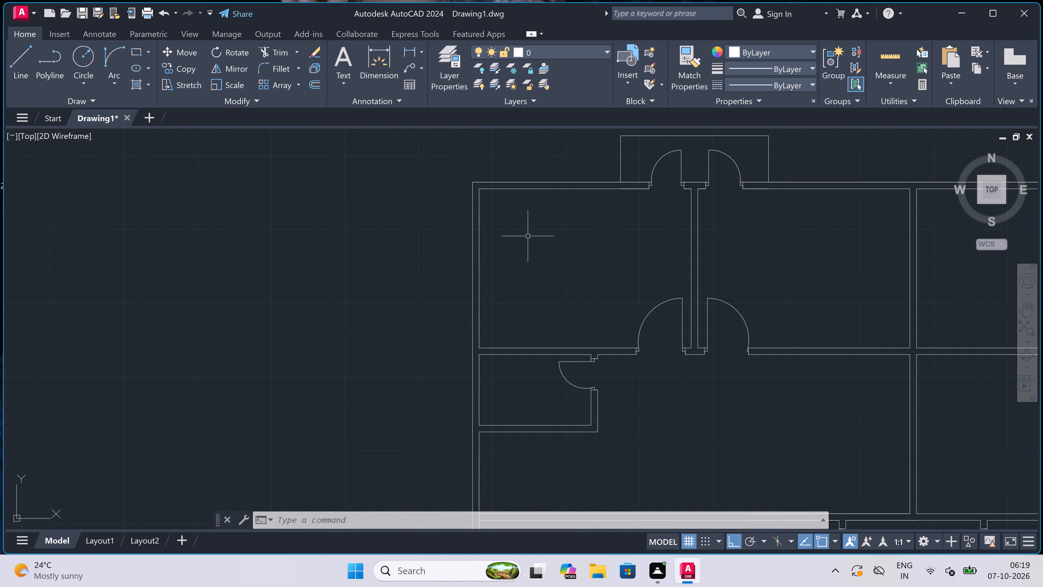
{"action": "key", "text": "l"}
{"action": "key", "text": "space"}
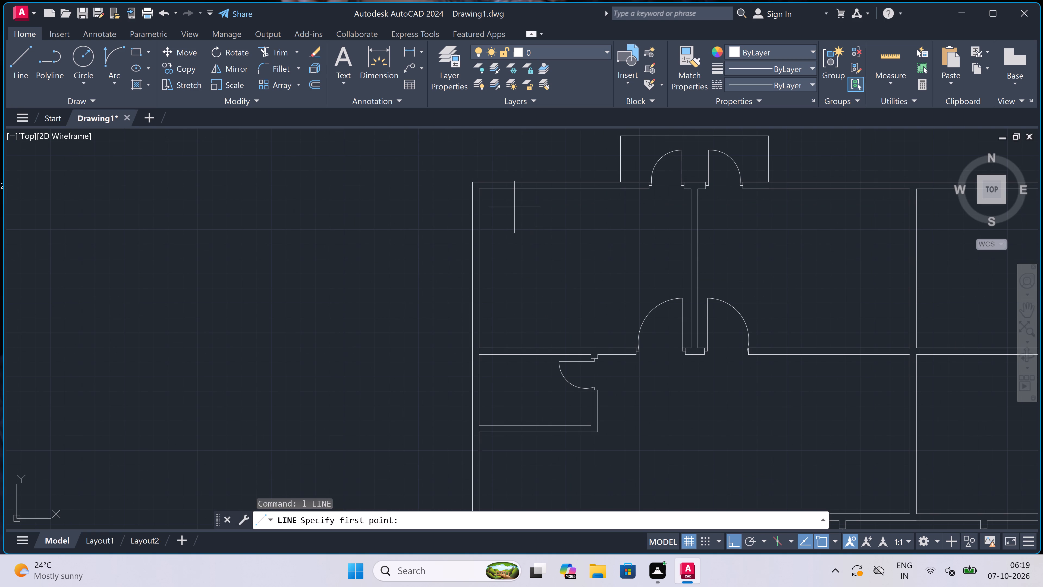
{"action": "scroll", "coordinate": [464, 225], "scroll_direction": "up", "scroll_amount": 1}
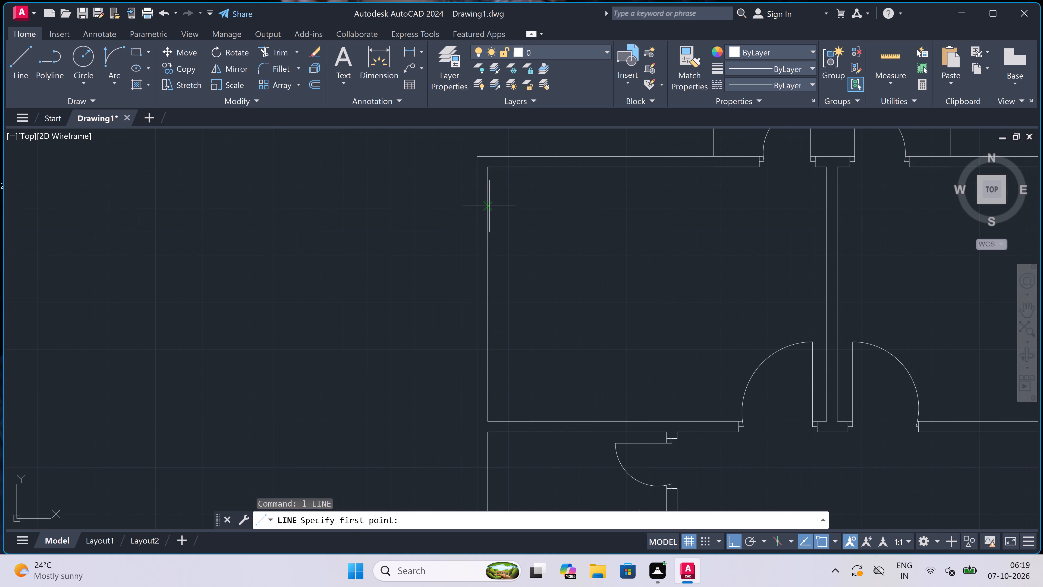
{"action": "left_click", "coordinate": [489, 206]}
{"action": "left_click", "coordinate": [474, 208]}
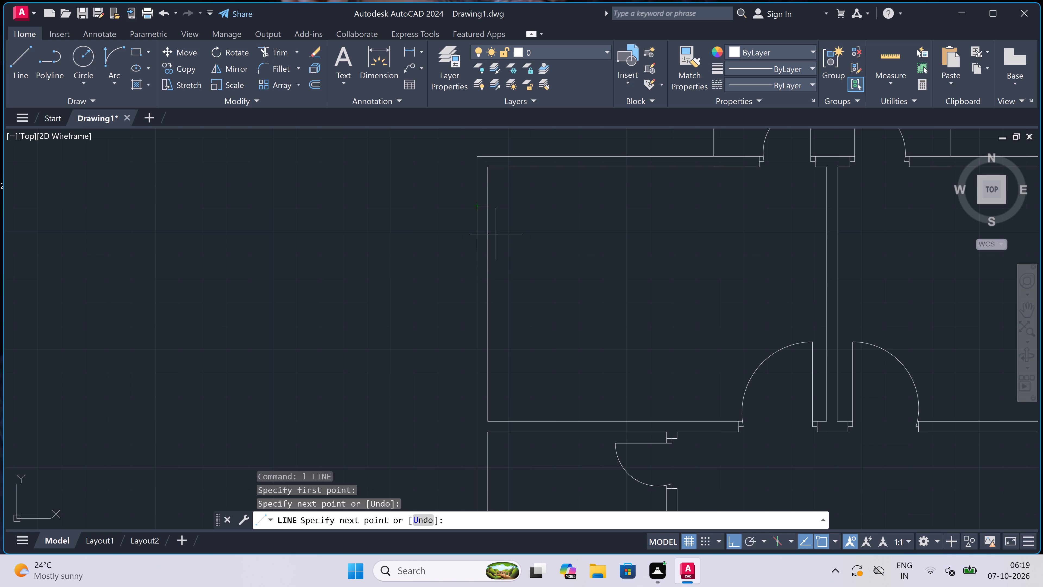
From that line's midpoint, draw a 5' line down the wall's centre and close its lower end with a line across the wall.
{"action": "scroll", "coordinate": [479, 201], "scroll_direction": "up", "scroll_amount": 2}
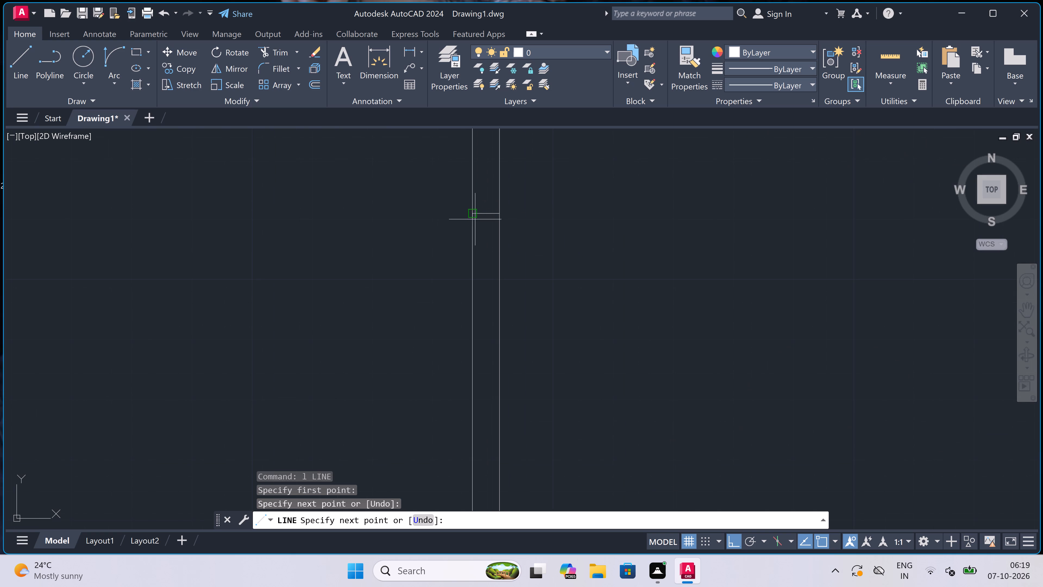
{"action": "scroll", "coordinate": [475, 218], "scroll_direction": "up", "scroll_amount": 2}
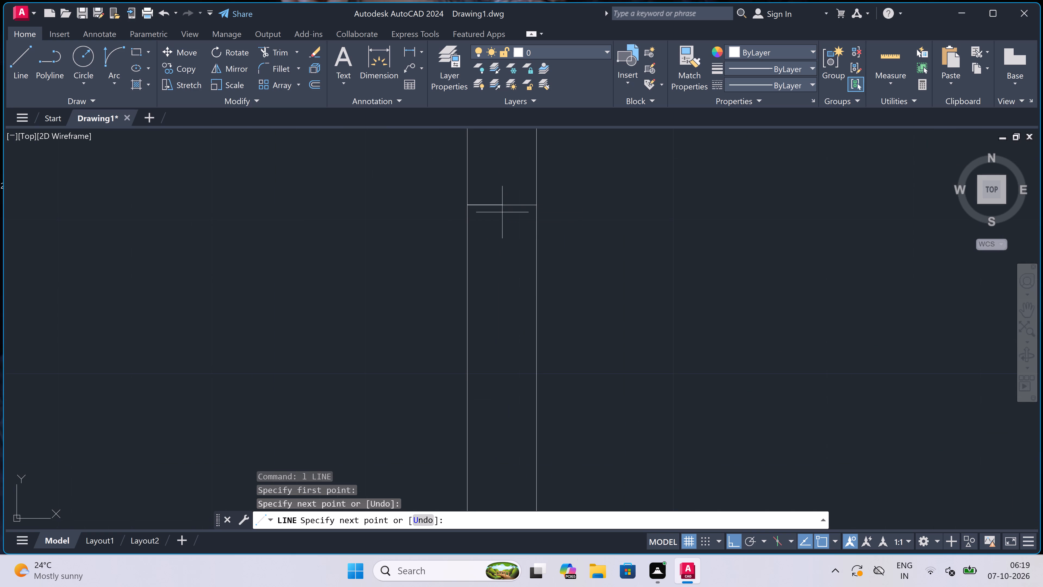
{"action": "left_click", "coordinate": [502, 205]}
{"action": "scroll", "coordinate": [503, 204], "scroll_direction": "down", "scroll_amount": 3}
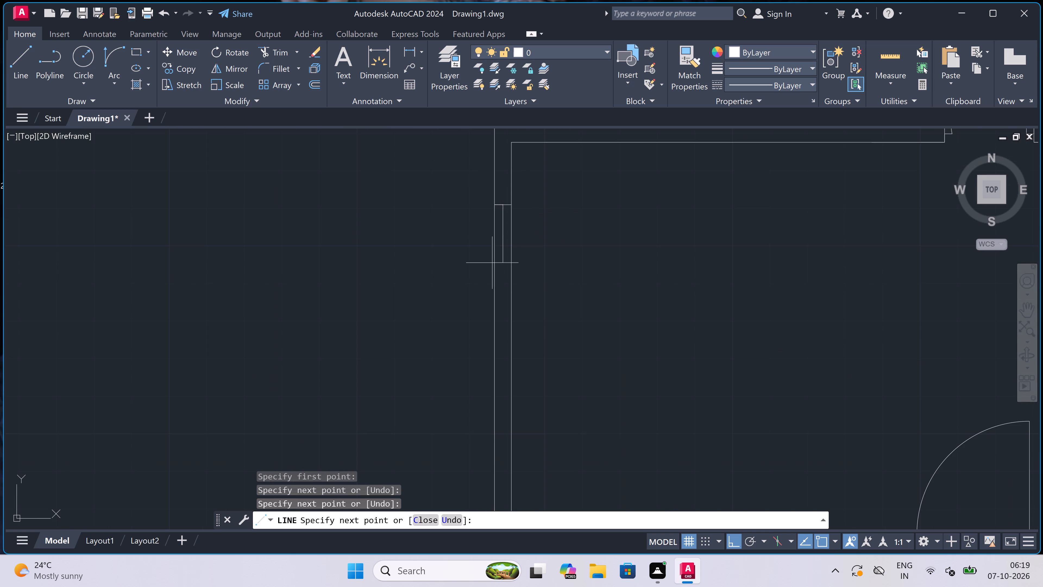
{"action": "scroll", "coordinate": [487, 289], "scroll_direction": "up", "scroll_amount": 2}
{"action": "type", "text": "5'"}
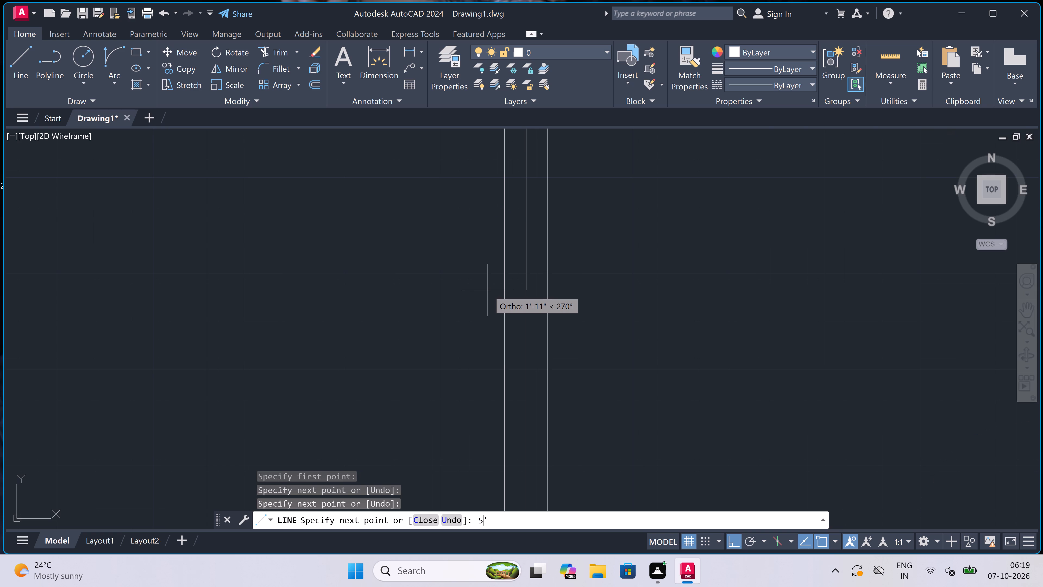
{"action": "key", "text": "space"}
{"action": "scroll", "coordinate": [489, 289], "scroll_direction": "down", "scroll_amount": 3}
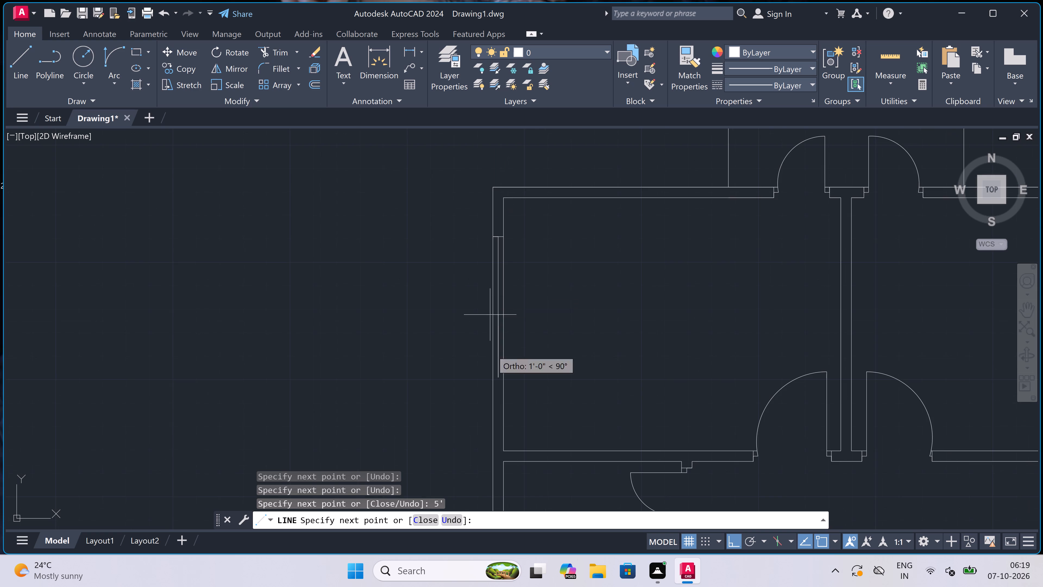
{"action": "scroll", "coordinate": [490, 359], "scroll_direction": "up", "scroll_amount": 3}
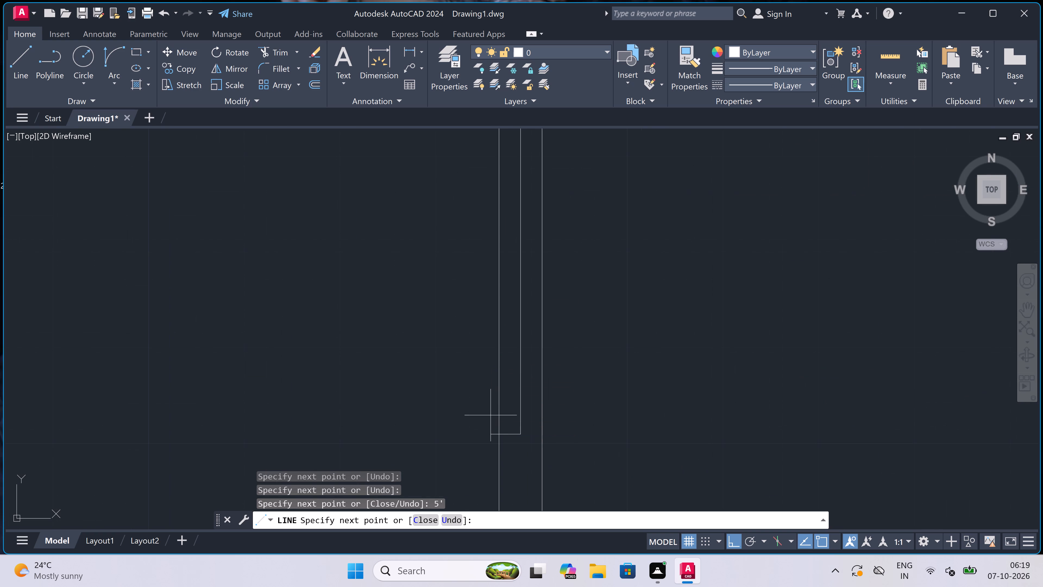
{"action": "left_click", "coordinate": [500, 434]}
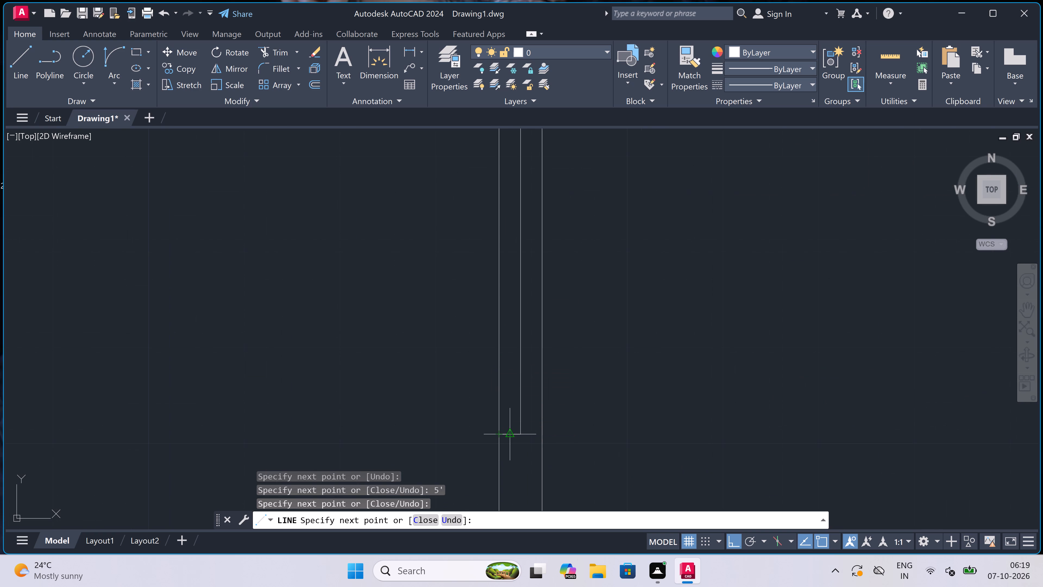
{"action": "left_click", "coordinate": [538, 435]}
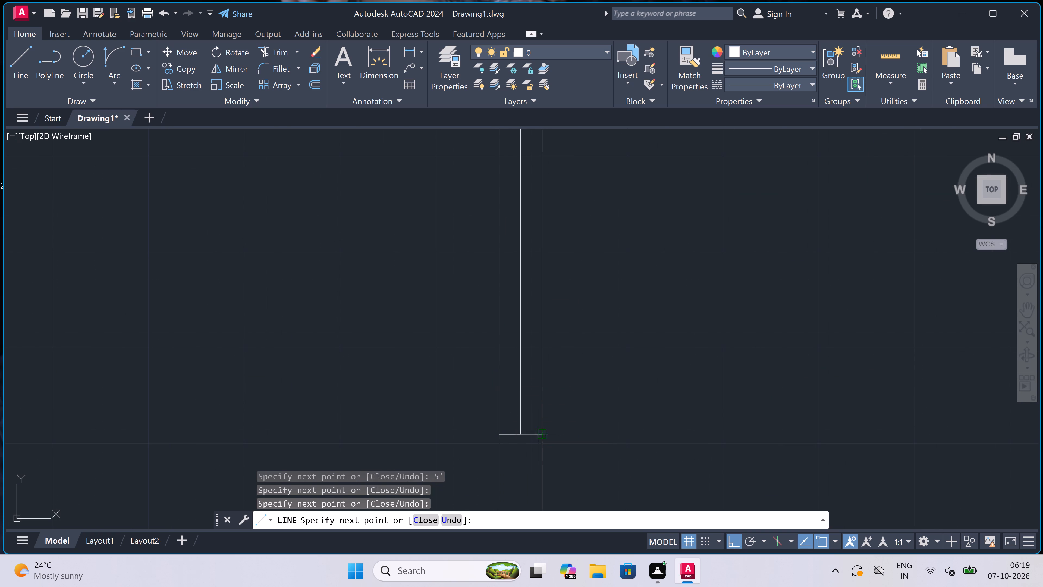
{"action": "key", "text": "Escape"}
Draw a window in the top exterior wall just right of the left balcony, with a 5' centre line between two lines across the wall.
{"action": "scroll", "coordinate": [472, 321], "scroll_direction": "down", "scroll_amount": 5}
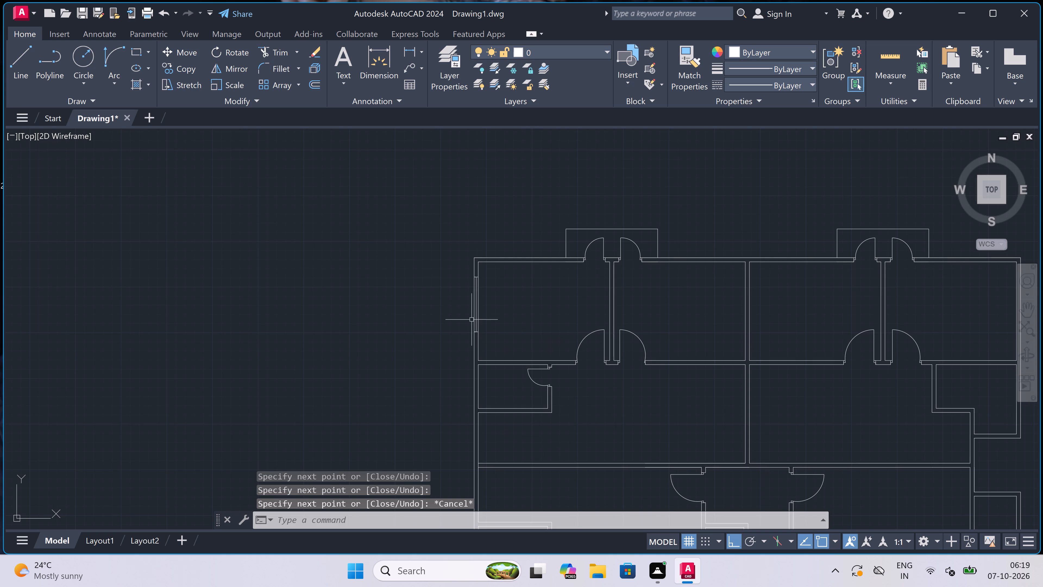
{"action": "key", "text": "space"}
{"action": "scroll", "coordinate": [847, 277], "scroll_direction": "up", "scroll_amount": 2}
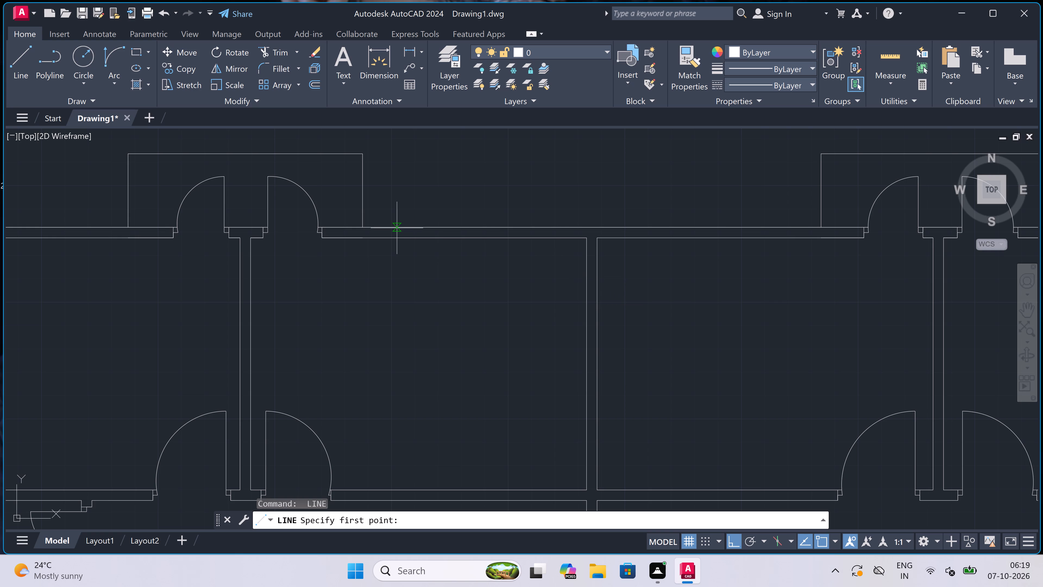
{"action": "left_click", "coordinate": [386, 229]}
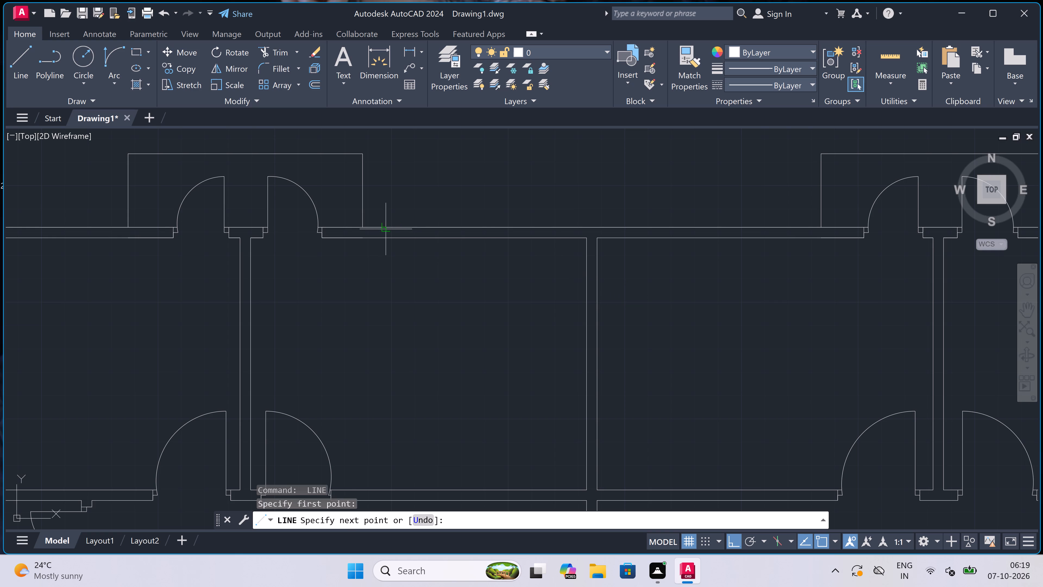
{"action": "left_click", "coordinate": [384, 242]}
{"action": "scroll", "coordinate": [385, 233], "scroll_direction": "up", "scroll_amount": 3}
{"action": "left_click", "coordinate": [385, 233]}
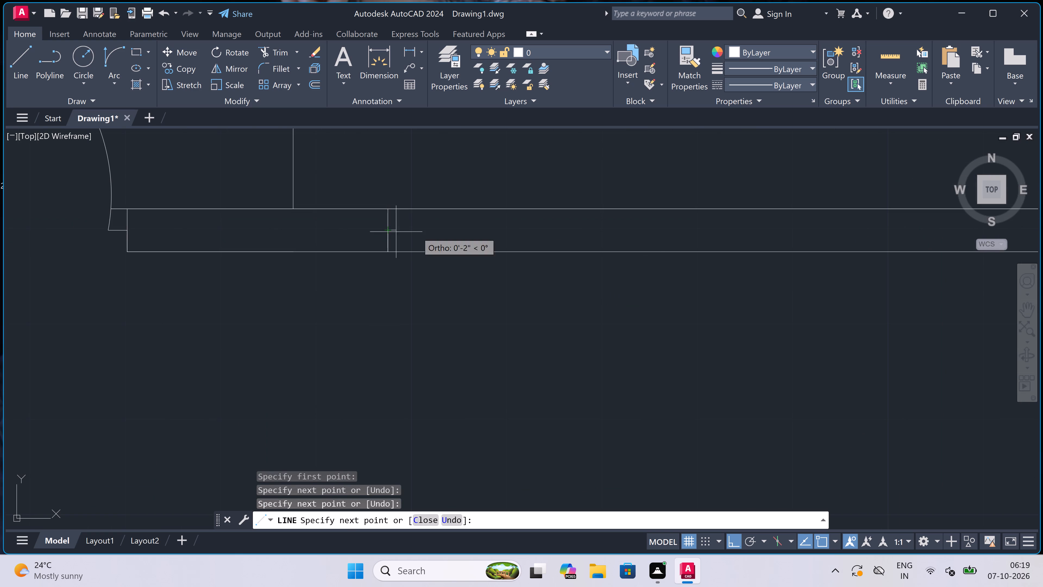
{"action": "type", "text": "5'"}
{"action": "key", "text": "space"}
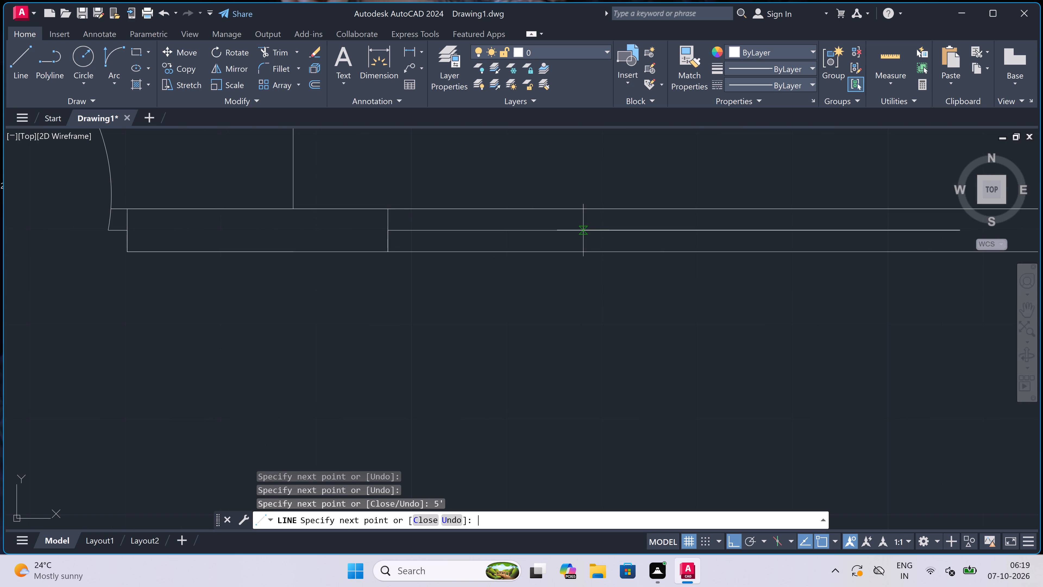
{"action": "scroll", "coordinate": [574, 221], "scroll_direction": "down", "scroll_amount": 3}
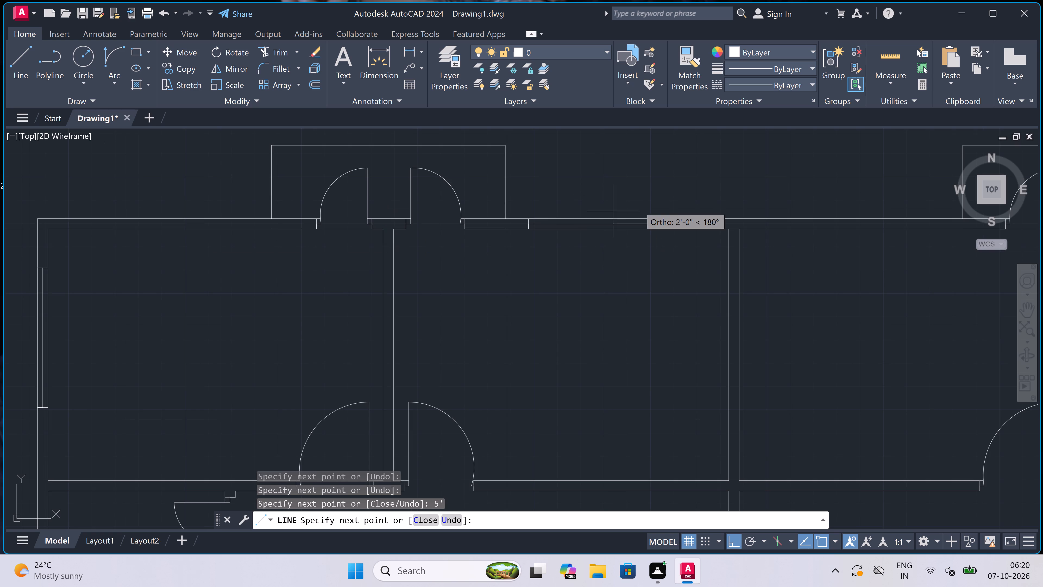
{"action": "scroll", "coordinate": [664, 216], "scroll_direction": "up", "scroll_amount": 2}
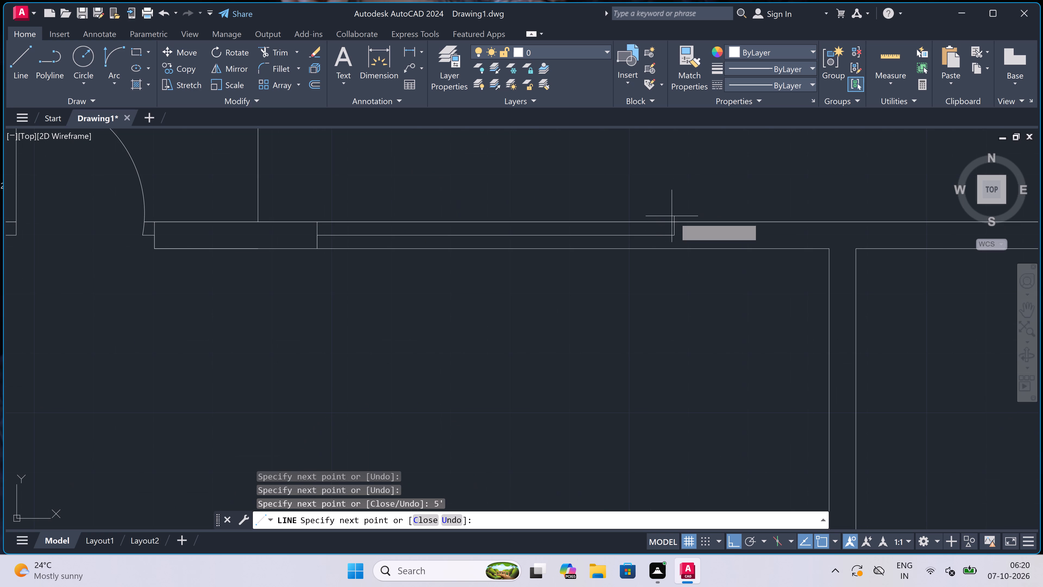
{"action": "left_click", "coordinate": [676, 221]}
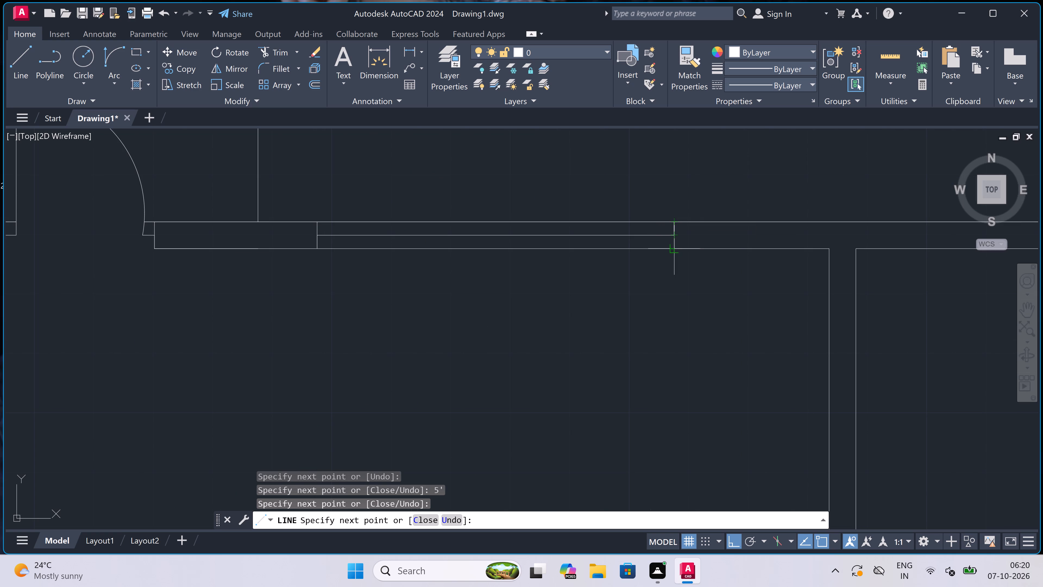
{"action": "left_click", "coordinate": [673, 247]}
{"action": "key", "text": "Escape"}
Draw a window in the top exterior wall just left of the right balcony, with a 5' centre line between two lines across the wall.
{"action": "scroll", "coordinate": [494, 251], "scroll_direction": "down", "scroll_amount": 3}
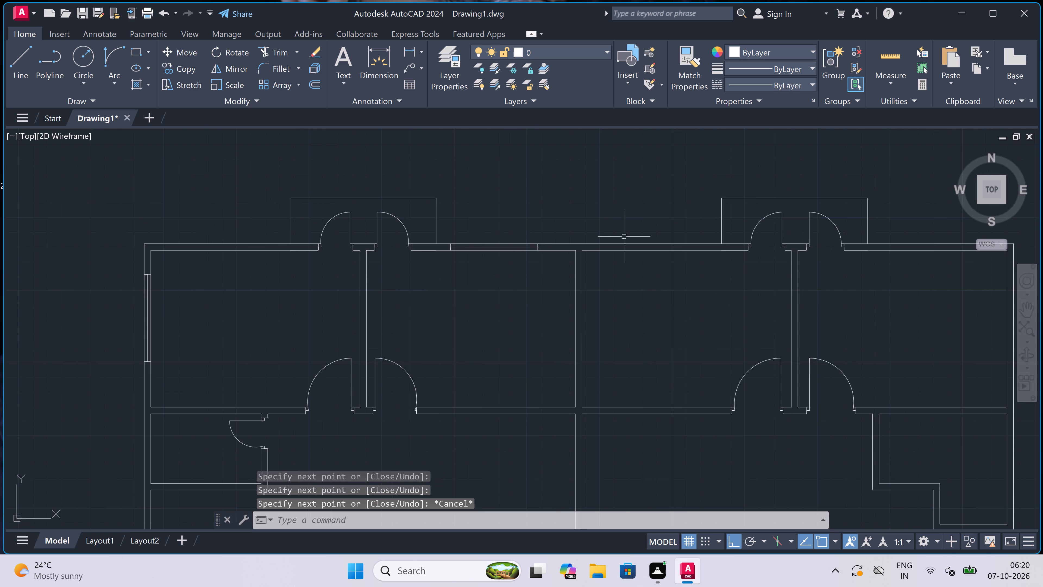
{"action": "scroll", "coordinate": [803, 221], "scroll_direction": "up", "scroll_amount": 2}
{"action": "key", "text": "space"}
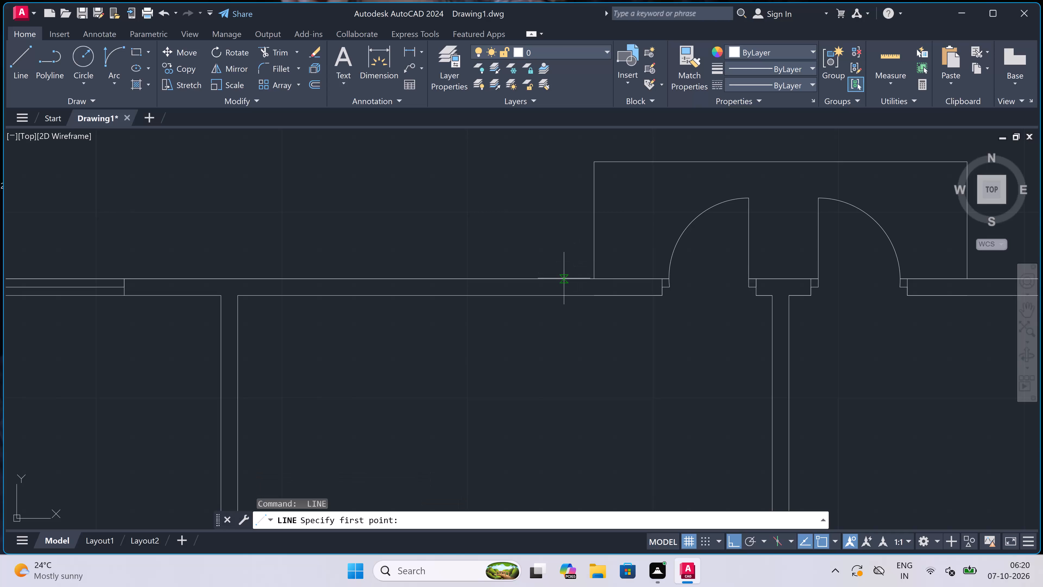
{"action": "left_click", "coordinate": [571, 278]}
{"action": "left_click", "coordinate": [571, 291]}
{"action": "left_click", "coordinate": [570, 288]}
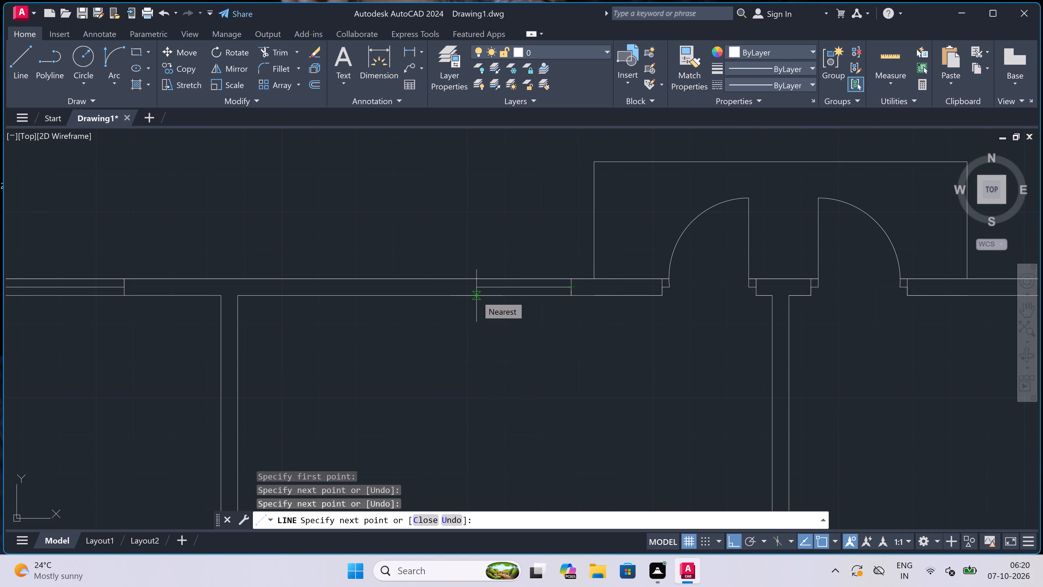
{"action": "type", "text": "5'"}
{"action": "key", "text": "space"}
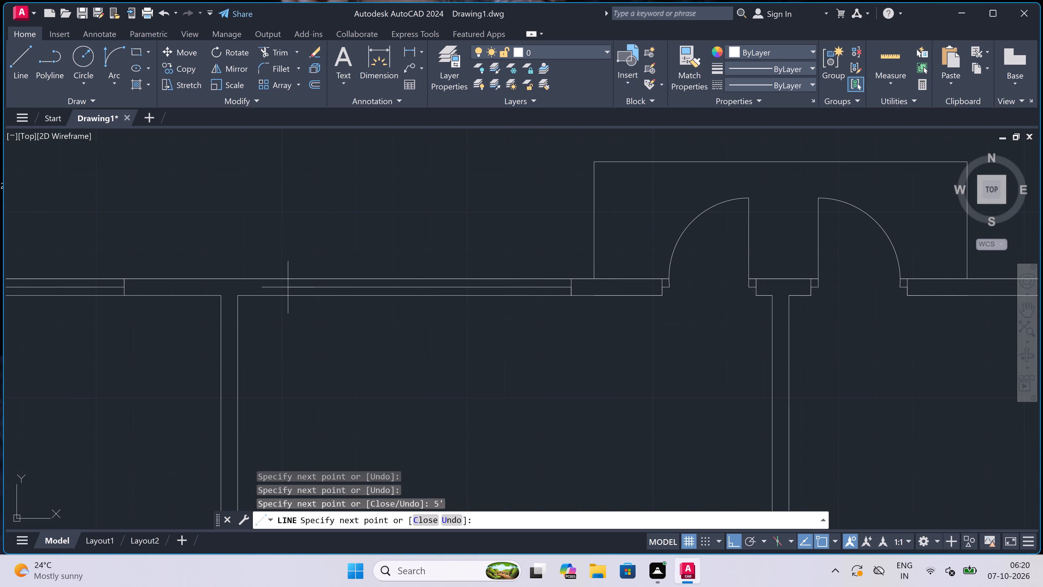
{"action": "scroll", "coordinate": [288, 287], "scroll_direction": "up", "scroll_amount": 1}
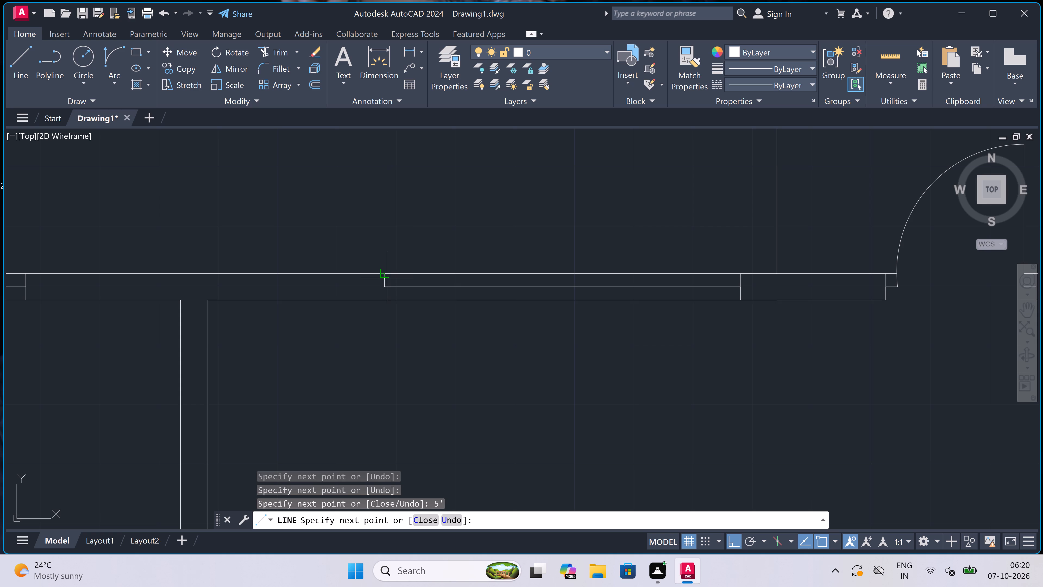
{"action": "left_click", "coordinate": [387, 277]}
{"action": "left_click", "coordinate": [382, 302]}
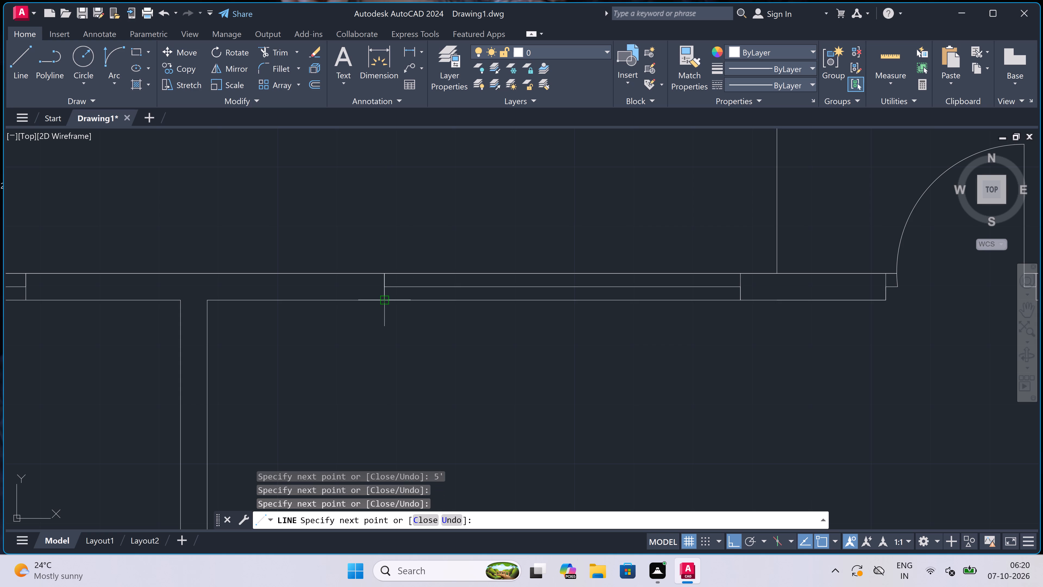
{"action": "key", "text": "Escape"}
Draw a line across the right exterior wall near the top-right room's upper corner, with a 5' line from its midpoint down the wall's centre.
{"action": "scroll", "coordinate": [396, 282], "scroll_direction": "down", "scroll_amount": 5}
{"action": "key", "text": "space"}
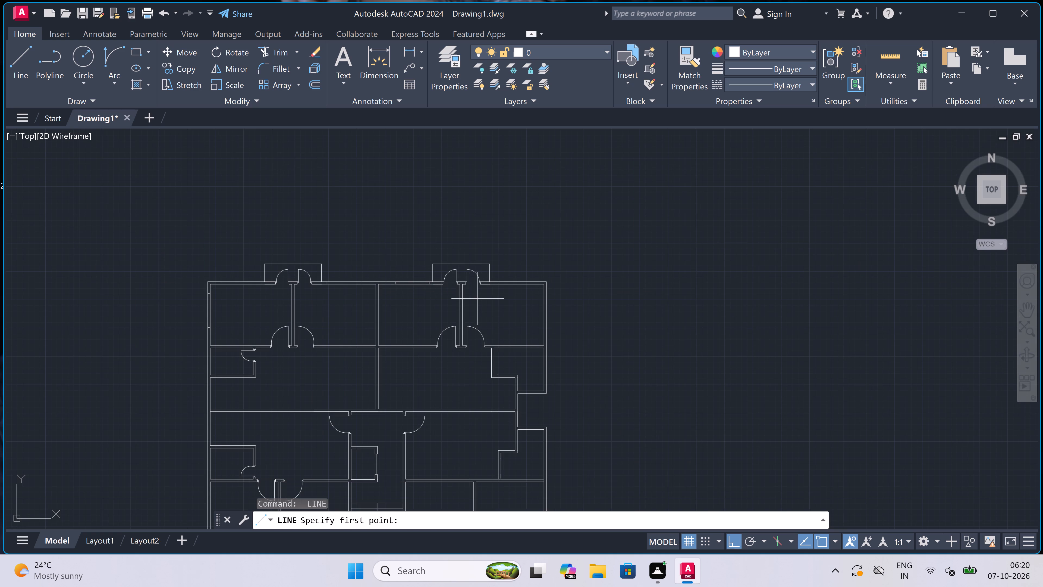
{"action": "scroll", "coordinate": [513, 296], "scroll_direction": "up", "scroll_amount": 4}
{"action": "scroll", "coordinate": [752, 290], "scroll_direction": "down", "scroll_amount": 2}
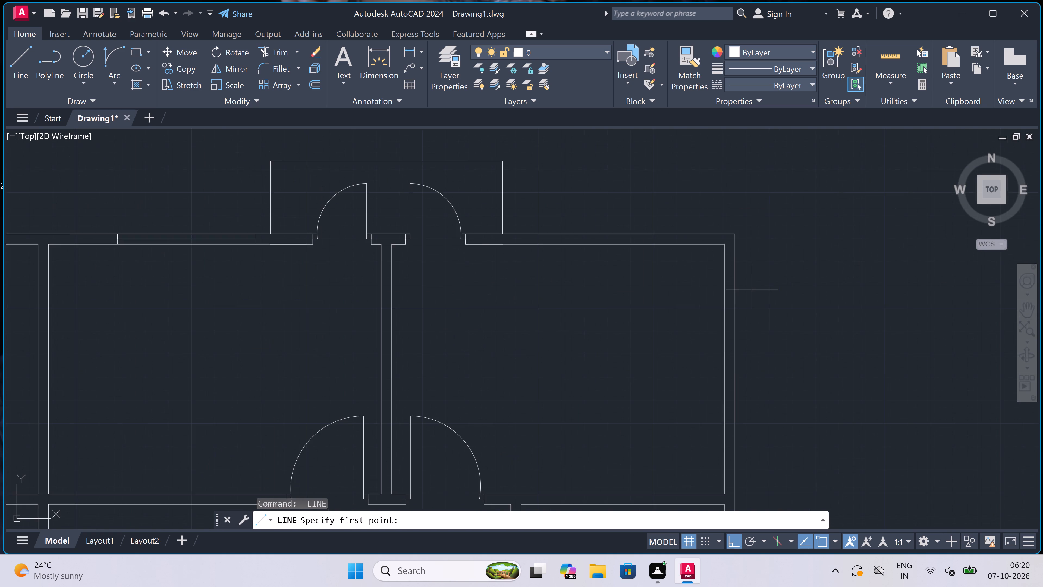
{"action": "scroll", "coordinate": [744, 302], "scroll_direction": "down", "scroll_amount": 1}
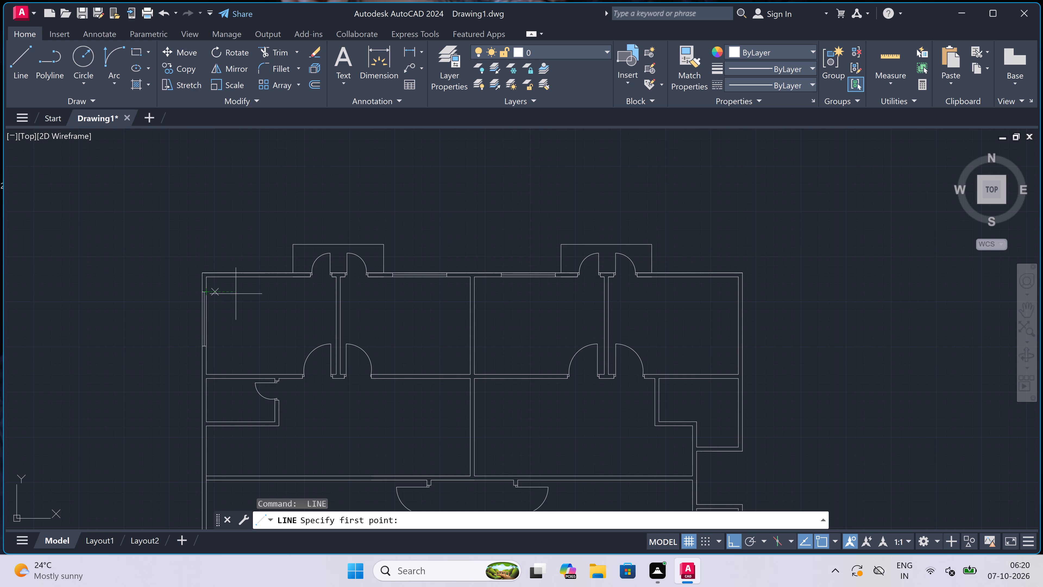
{"action": "left_click", "coordinate": [742, 292]}
{"action": "scroll", "coordinate": [742, 292], "scroll_direction": "up", "scroll_amount": 3}
{"action": "left_click", "coordinate": [742, 292]}
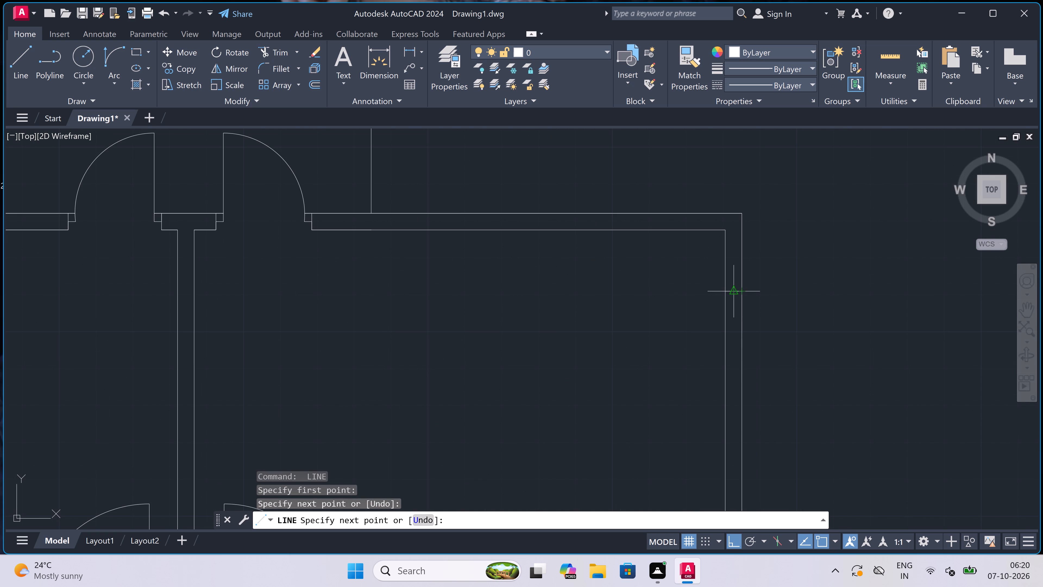
{"action": "left_click", "coordinate": [731, 295]}
{"action": "type", "text": "5'"}
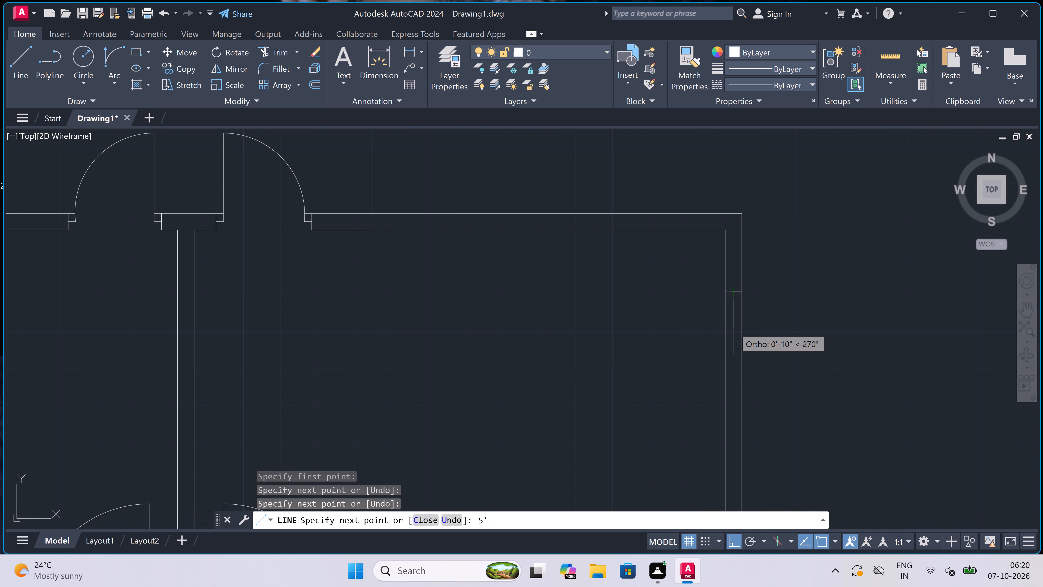
{"action": "key", "text": "space"}
Close the lower end of this 5' window with a line across the full thickness of the right exterior wall.
{"action": "scroll", "coordinate": [752, 306], "scroll_direction": "down", "scroll_amount": 4}
{"action": "scroll", "coordinate": [746, 351], "scroll_direction": "up", "scroll_amount": 2}
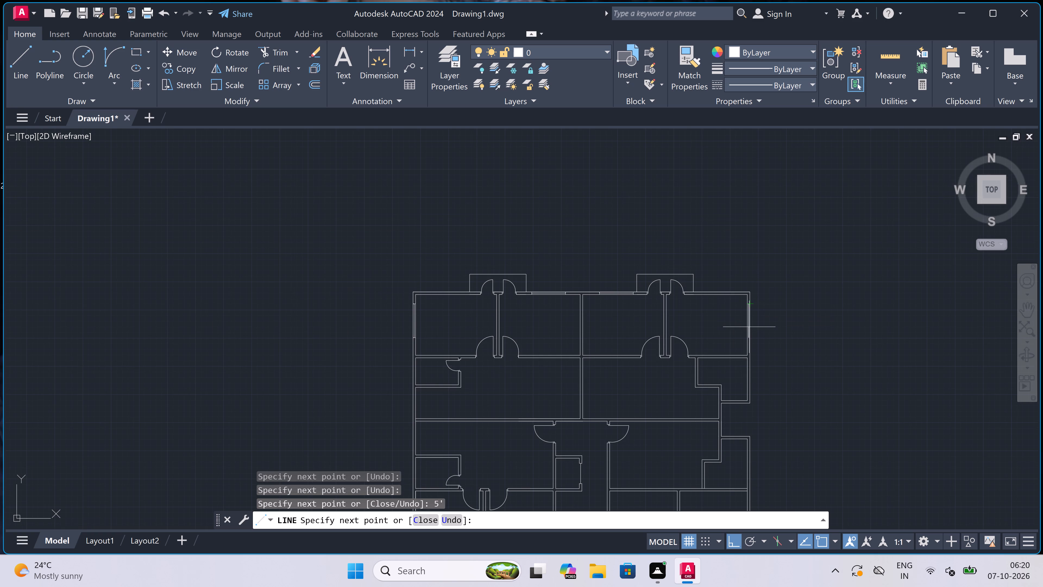
{"action": "scroll", "coordinate": [746, 351], "scroll_direction": "up", "scroll_amount": 2}
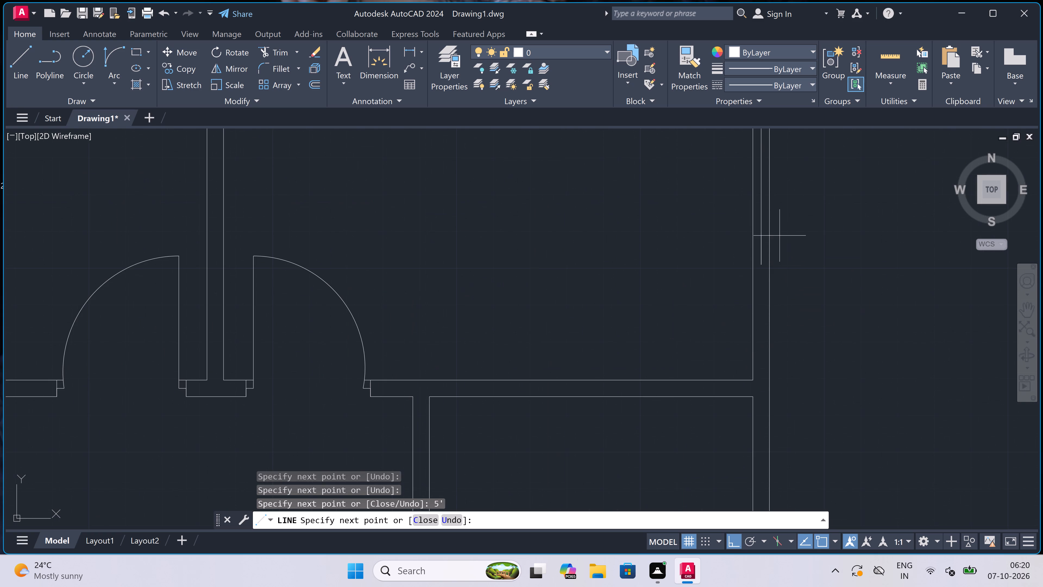
{"action": "scroll", "coordinate": [772, 252], "scroll_direction": "up", "scroll_amount": 3}
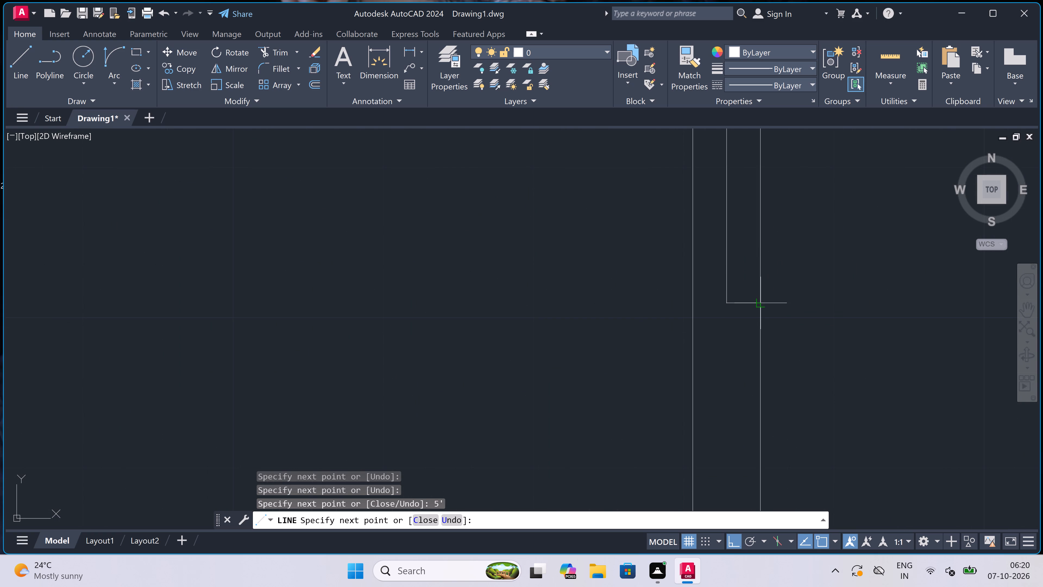
{"action": "left_click", "coordinate": [764, 304]}
{"action": "left_click", "coordinate": [688, 299]}
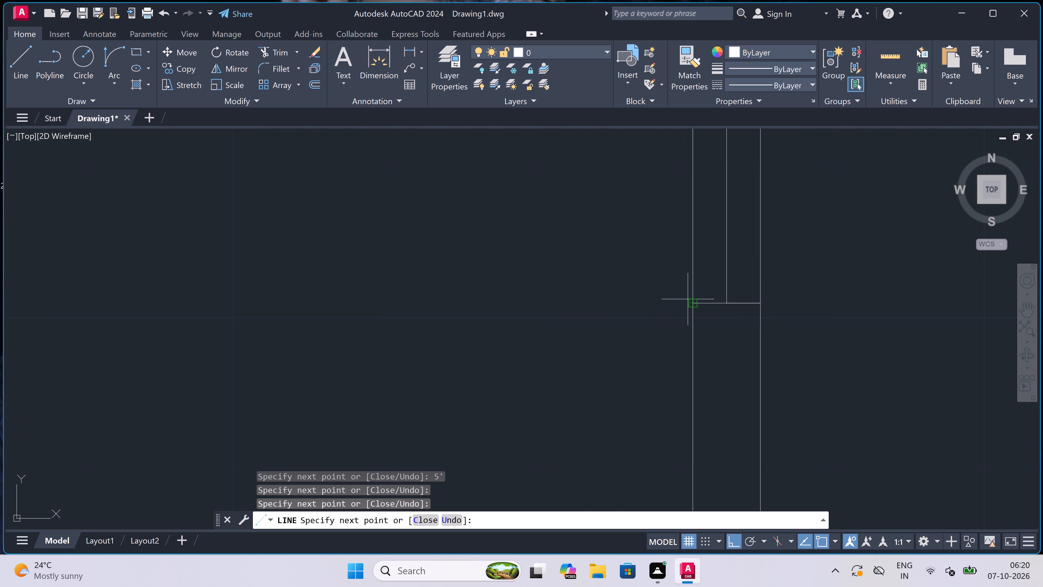
{"action": "key", "text": "Escape"}
Draw a jamb line across the left wall of the small room below the top-right room, just under its upper corner.
{"action": "scroll", "coordinate": [577, 286], "scroll_direction": "down", "scroll_amount": 5}
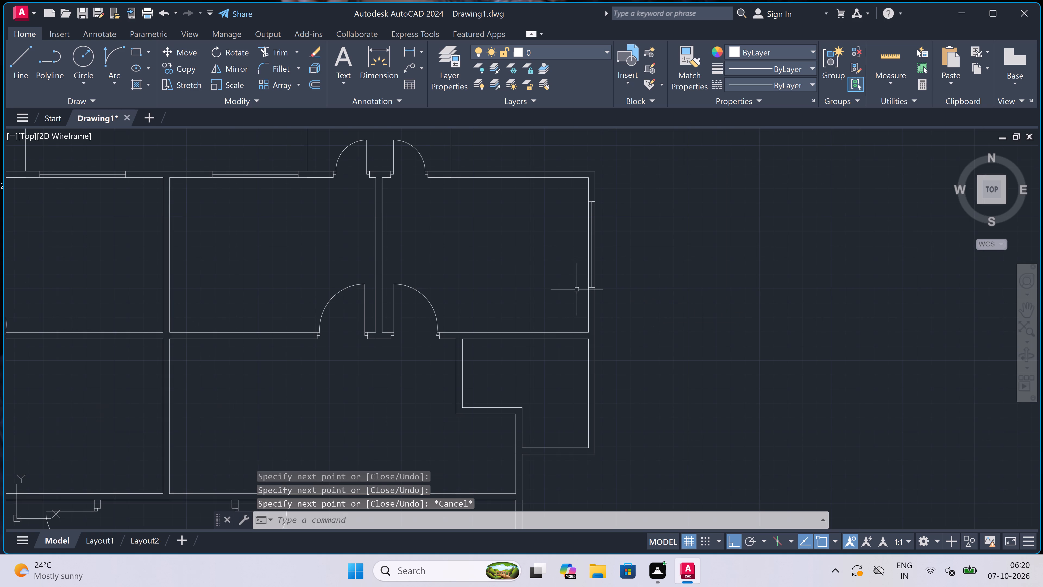
{"action": "scroll", "coordinate": [598, 390], "scroll_direction": "up", "scroll_amount": 2}
{"action": "key", "text": "space"}
{"action": "scroll", "coordinate": [562, 323], "scroll_direction": "down", "scroll_amount": 4}
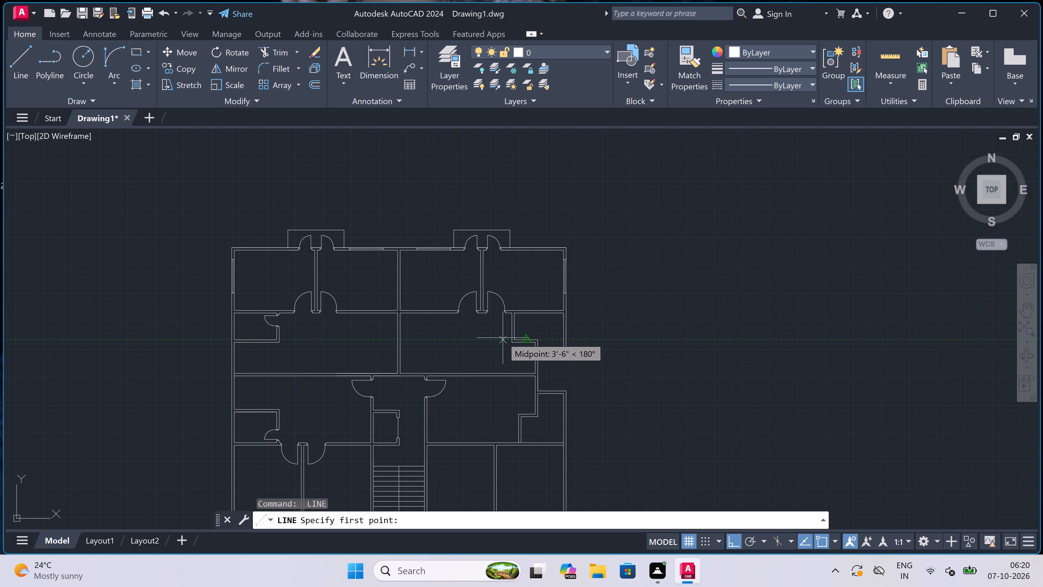
{"action": "scroll", "coordinate": [493, 323], "scroll_direction": "up", "scroll_amount": 3}
{"action": "scroll", "coordinate": [595, 292], "scroll_direction": "up", "scroll_amount": 2}
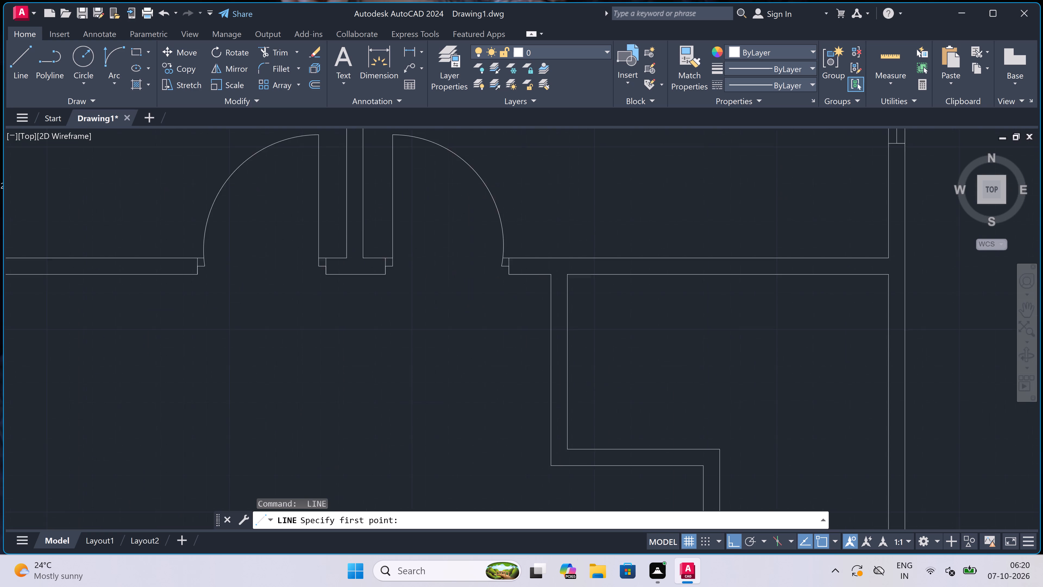
{"action": "key", "text": "space"}
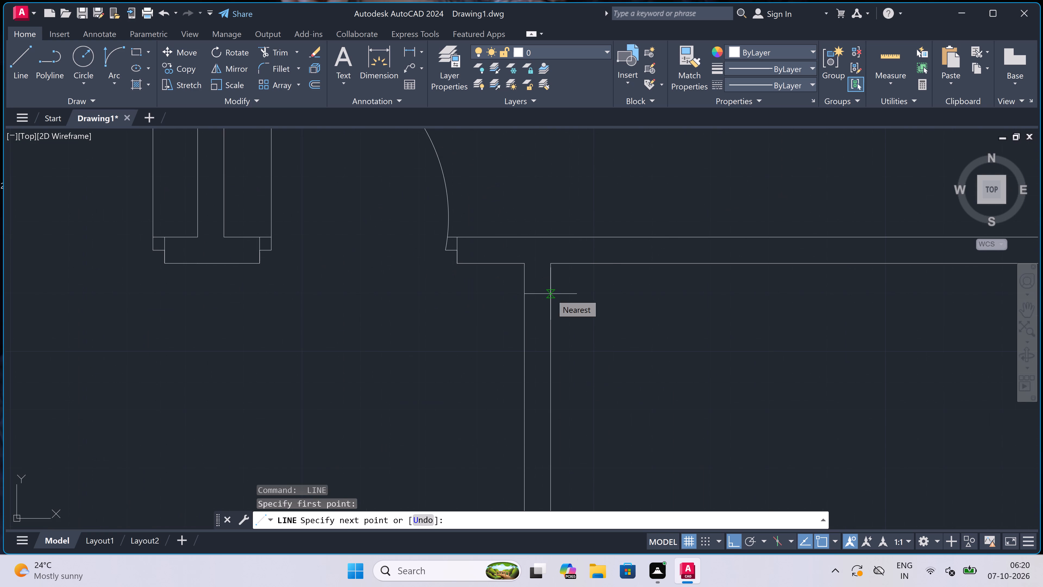
{"action": "key", "text": "Escape"}
{"action": "key", "text": "space"}
{"action": "left_click", "coordinate": [551, 294]}
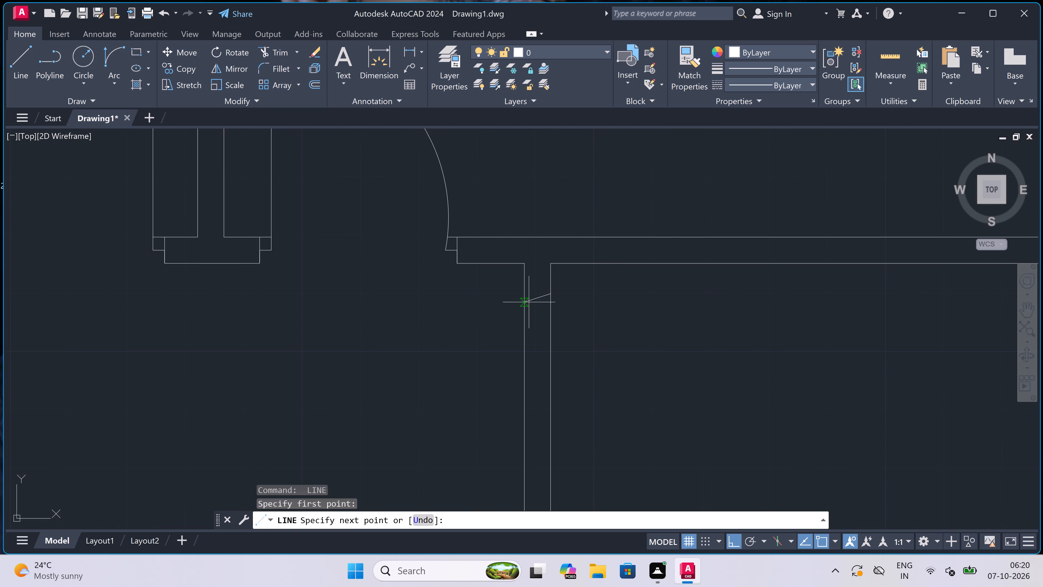
{"action": "left_click", "coordinate": [527, 299]}
From that jamb line's midpoint, draw a 2" stop downward and a 2' horizontal door leaf into the small room.
{"action": "double_click", "coordinate": [534, 297]}
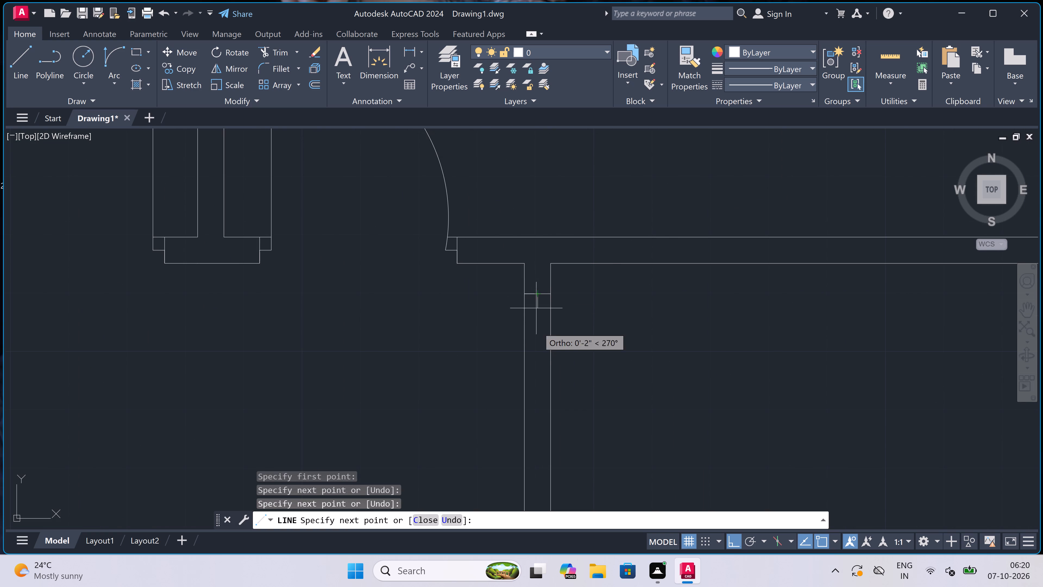
{"action": "type", "text": "2\""}
{"action": "key", "text": "space"}
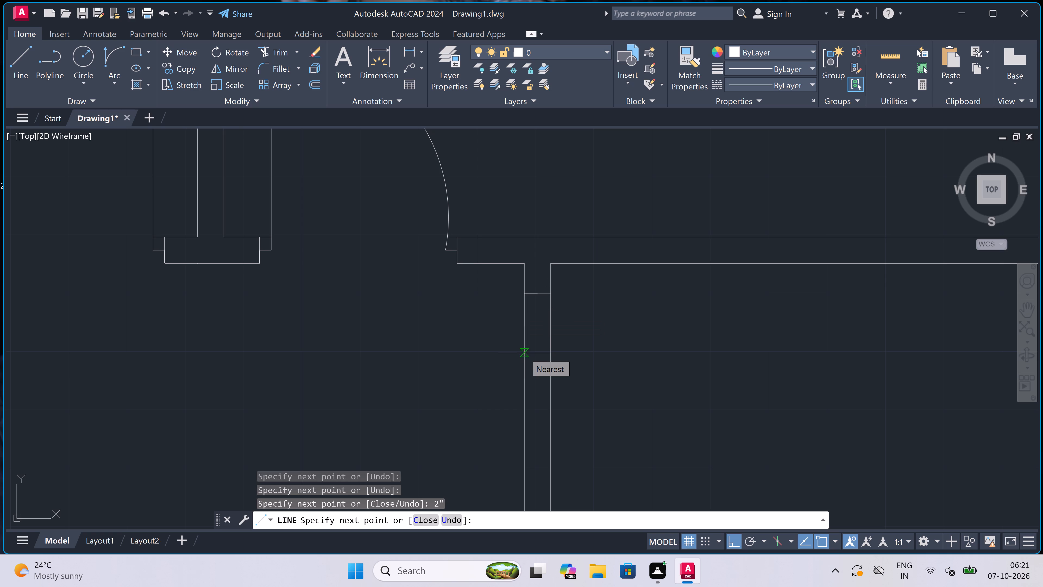
{"action": "key", "text": "ctrl+z"}
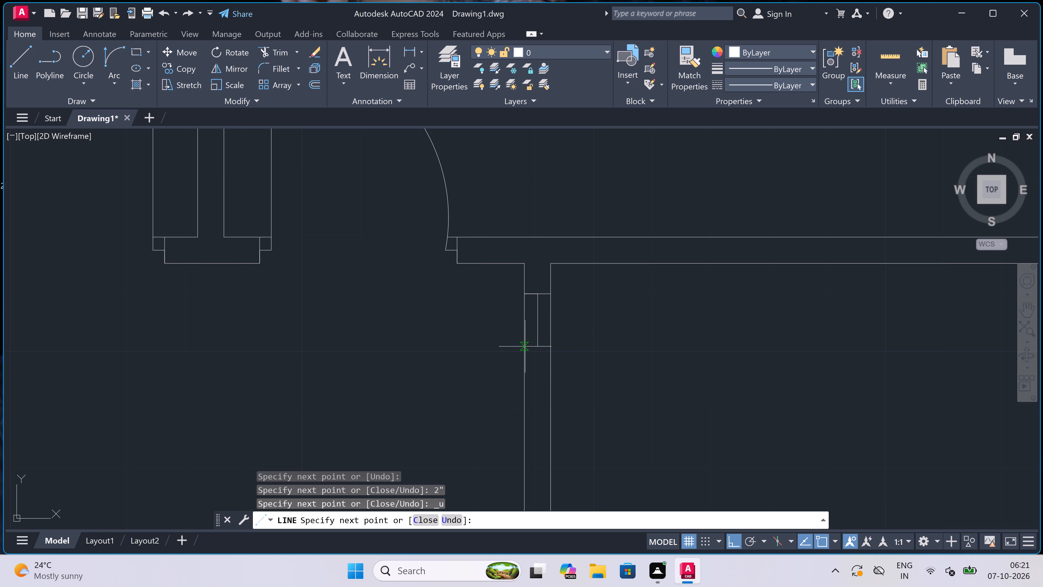
{"action": "key", "text": "2"}
{"action": "type", "text": "\""}
{"action": "key", "text": "space"}
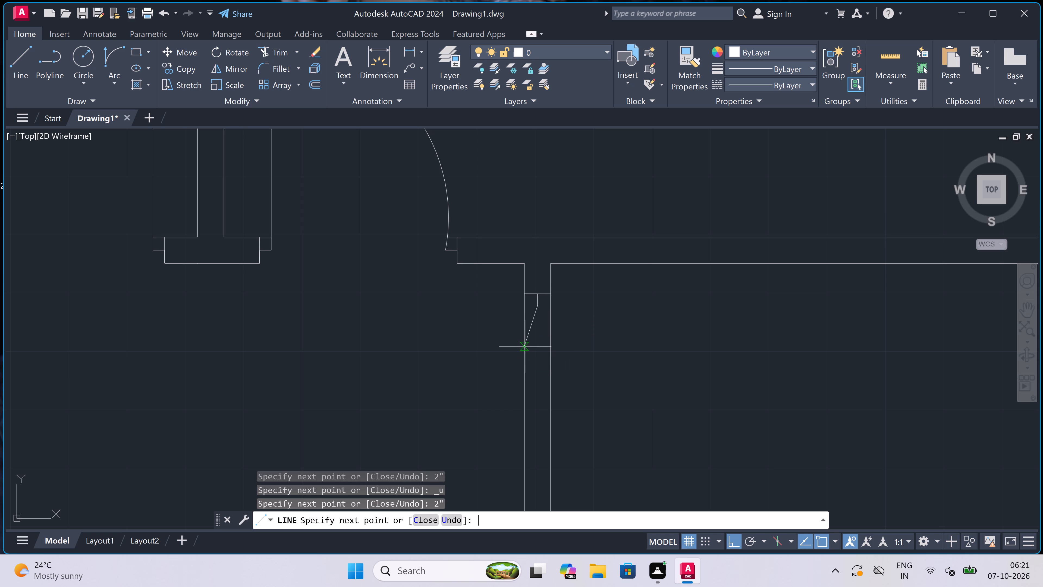
{"action": "type", "text": "2'"}
{"action": "key", "text": "space"}
{"action": "key", "text": "Escape"}
Draw the opposite jamb line across the same wall farther down, with a 2" stop going up from its midpoint.
{"action": "key", "text": "space"}
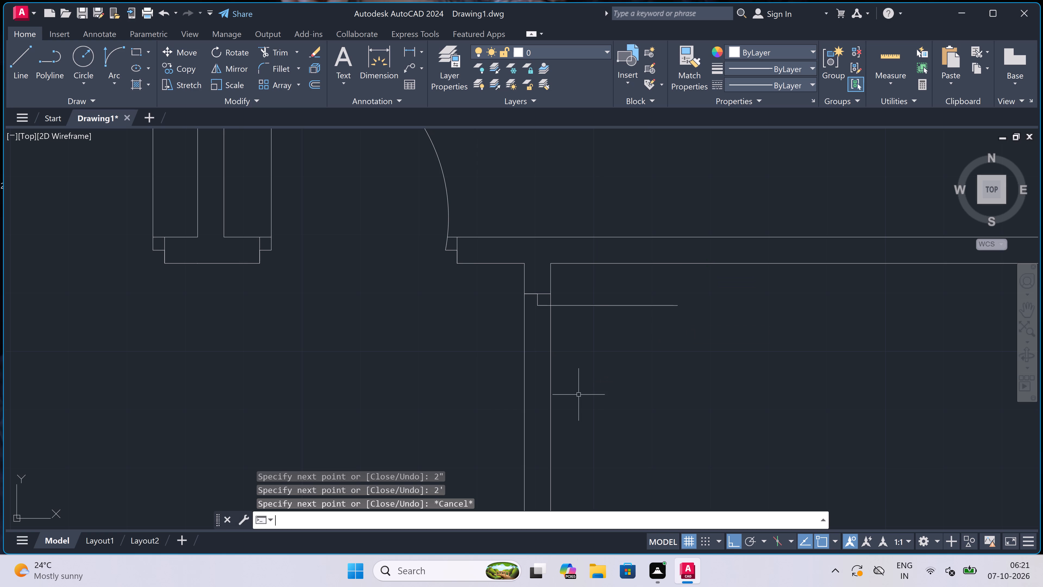
{"action": "left_click", "coordinate": [521, 415]}
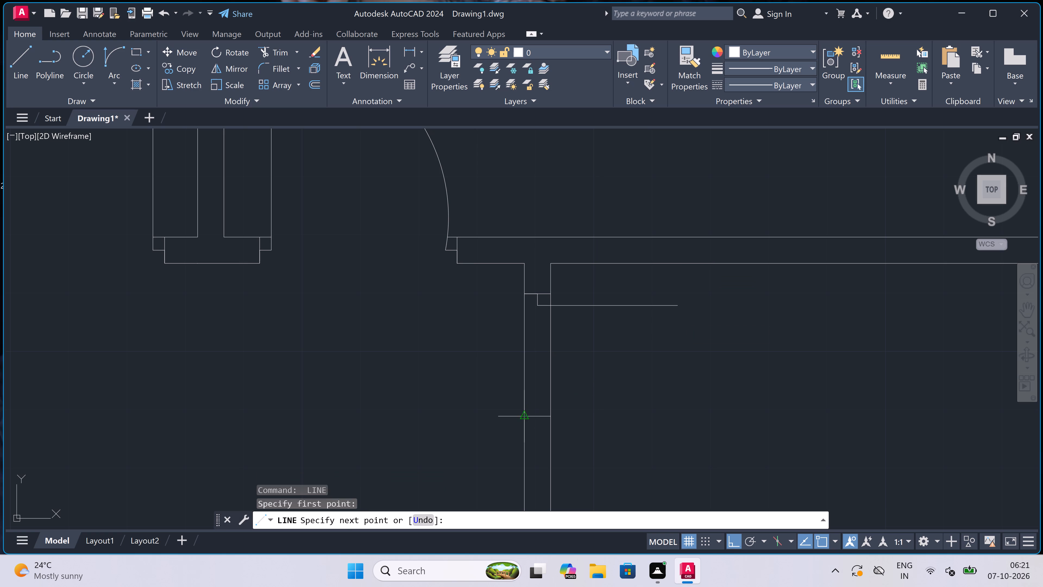
{"action": "left_click", "coordinate": [546, 414]}
{"action": "double_click", "coordinate": [534, 418]}
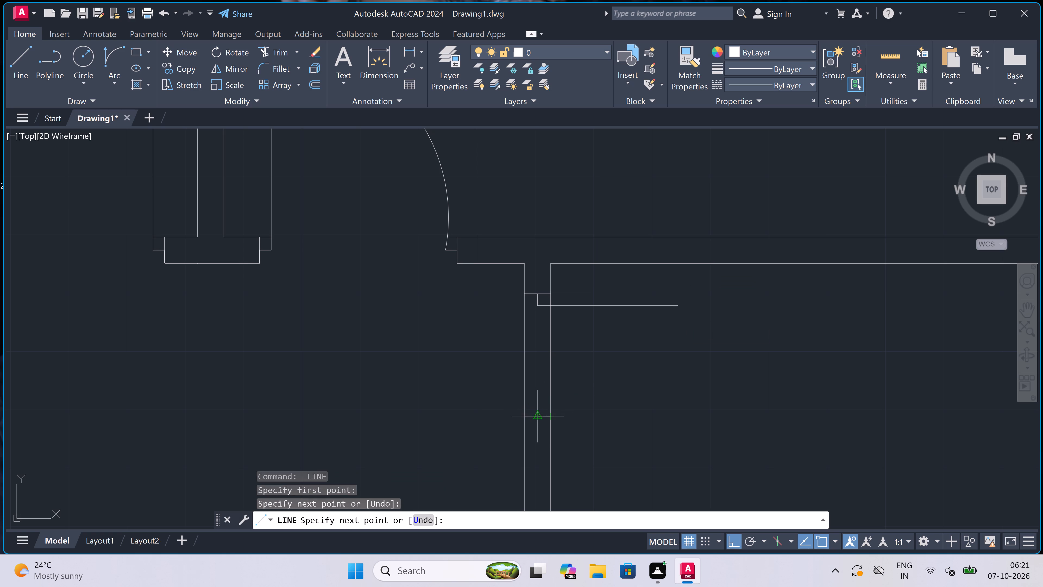
{"action": "key", "text": "2"}
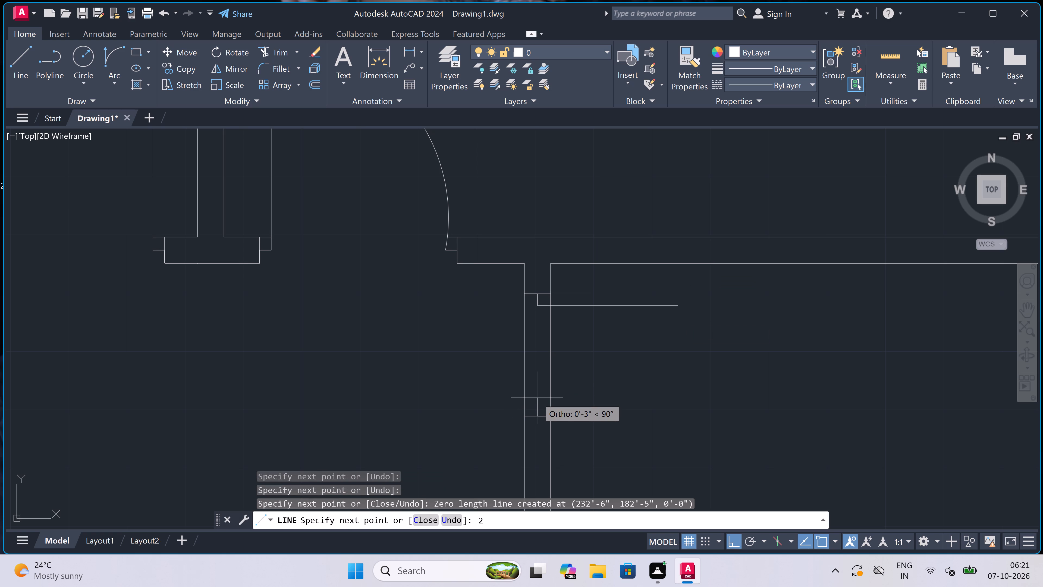
{"action": "type", "text": "\""}
{"action": "key", "text": "space"}
{"action": "key", "text": "Escape"}
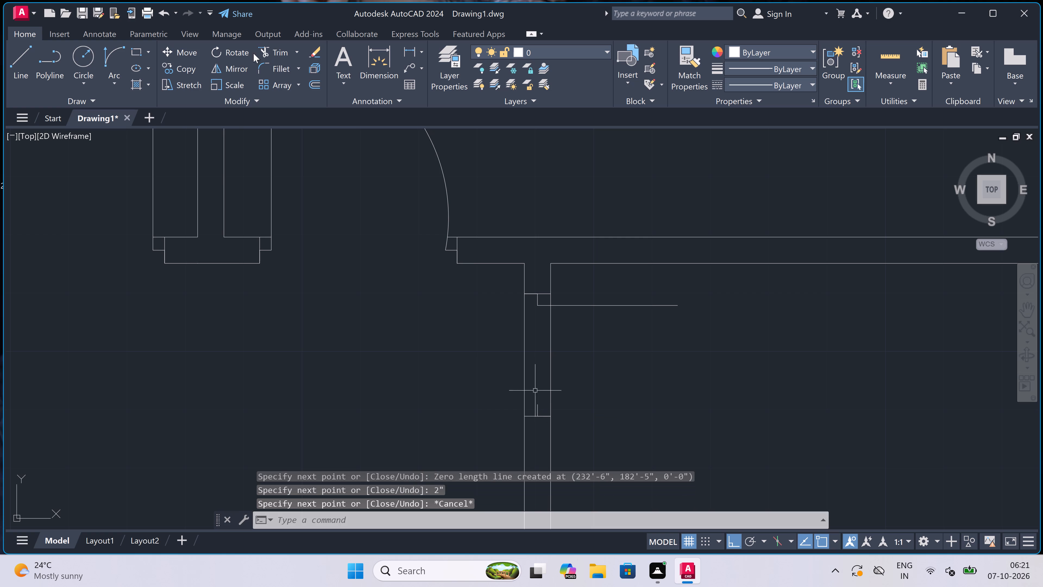
Draw the door swing arc from the leaf's free end to the tip of the lower 2" stop, bulging into the small room.
{"action": "left_click", "coordinate": [114, 51]}
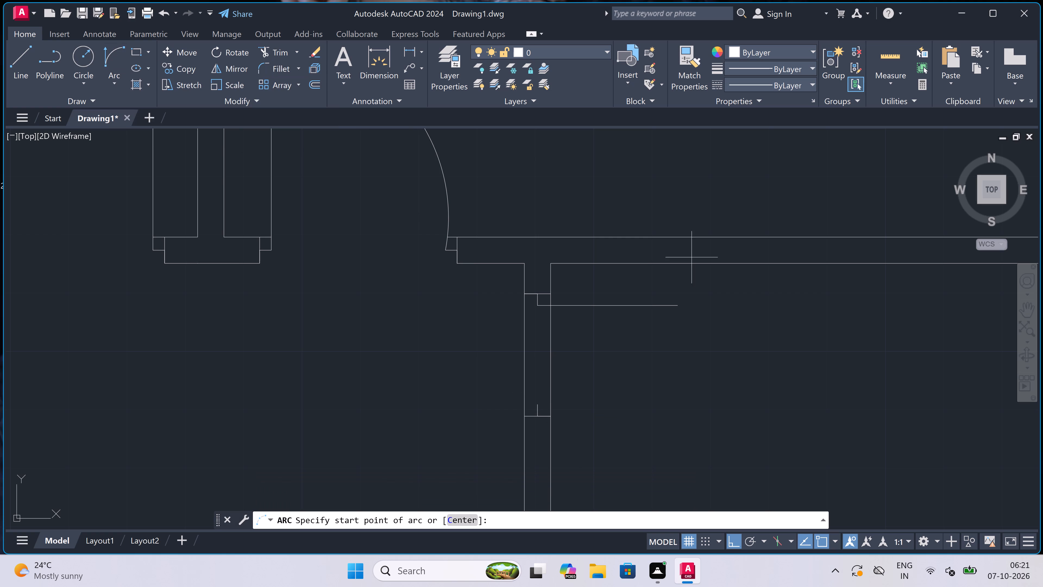
{"action": "left_click", "coordinate": [682, 308]}
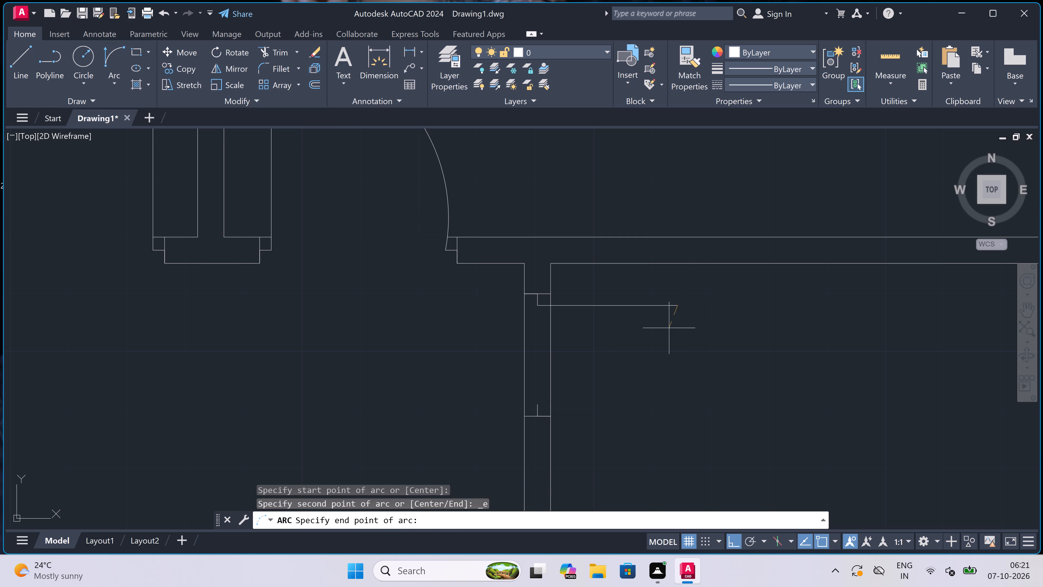
{"action": "left_click", "coordinate": [537, 400]}
{"action": "double_click", "coordinate": [630, 449]}
Trim both wall lines between the two jamb lines to open the small room's doorway.
{"action": "type", "text": "tr"}
{"action": "key", "text": "space"}
{"action": "double_click", "coordinate": [556, 344]}
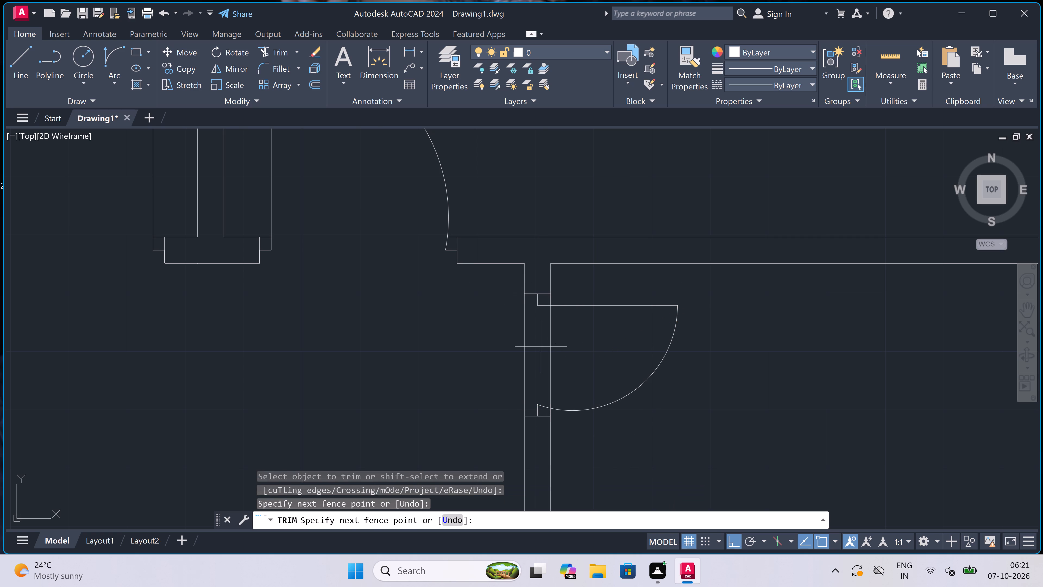
{"action": "left_click", "coordinate": [477, 357]}
{"action": "scroll", "coordinate": [515, 337], "scroll_direction": "down", "scroll_amount": 4}
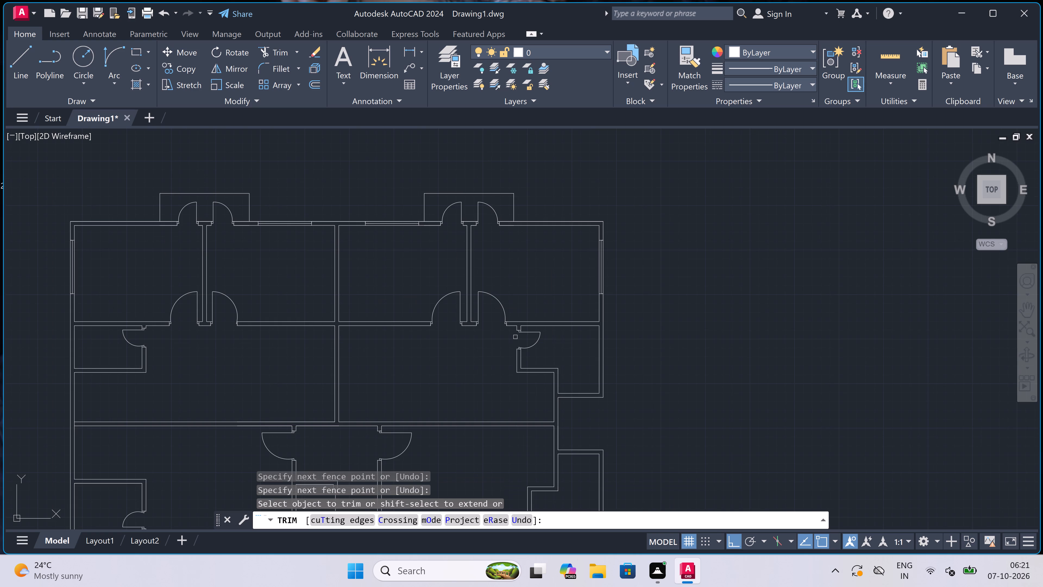
{"action": "key", "text": "Escape"}
Draw a jamb line across the left wall of the lower-right small room, just above the horizontal wall below it.
{"action": "scroll", "coordinate": [518, 338], "scroll_direction": "down", "scroll_amount": 3}
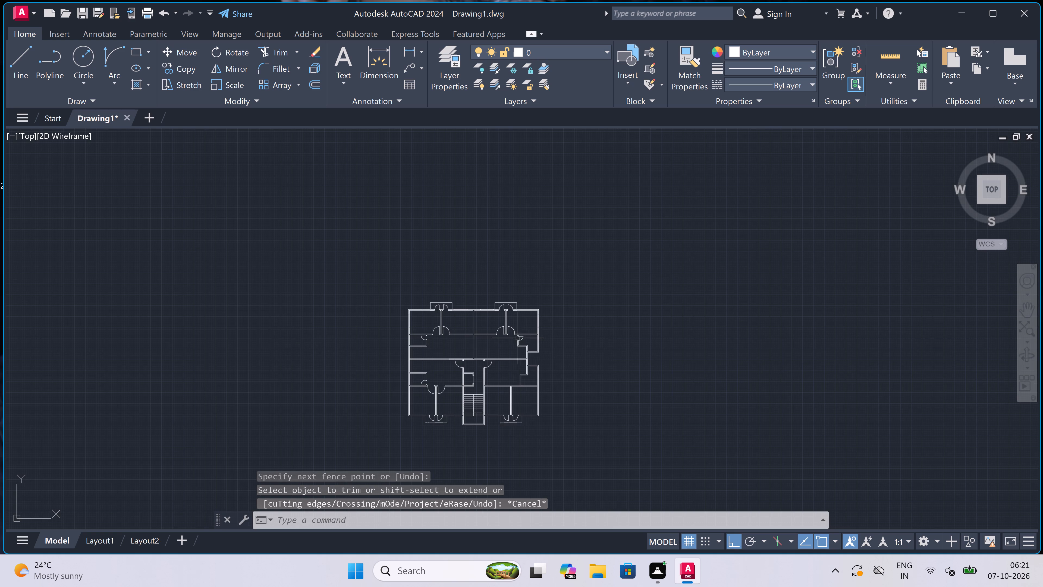
{"action": "scroll", "coordinate": [531, 387], "scroll_direction": "up", "scroll_amount": 4}
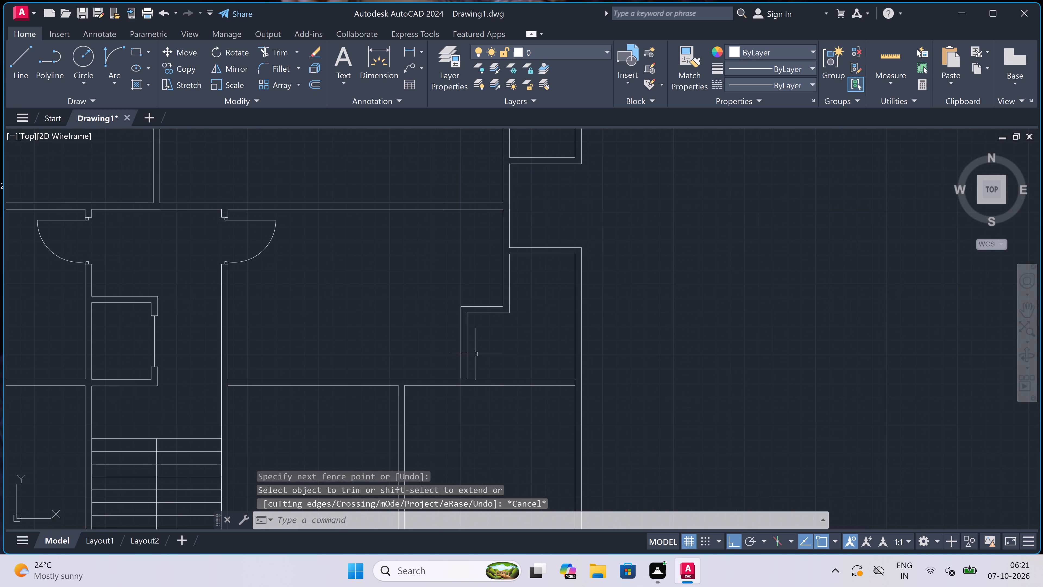
{"action": "scroll", "coordinate": [467, 379], "scroll_direction": "up", "scroll_amount": 3}
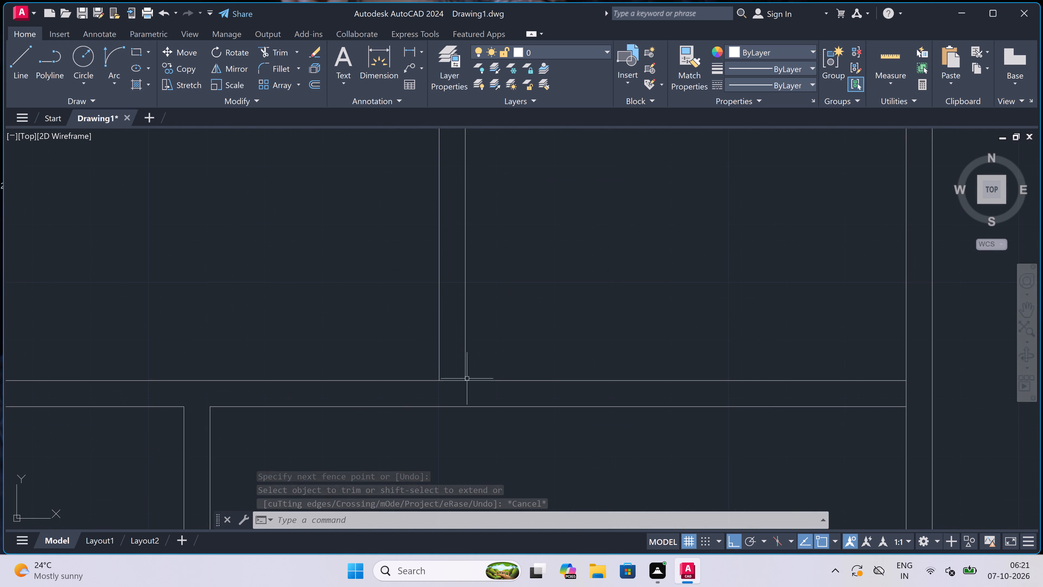
{"action": "scroll", "coordinate": [422, 350], "scroll_direction": "down", "scroll_amount": 2}
{"action": "scroll", "coordinate": [409, 336], "scroll_direction": "up", "scroll_amount": 2}
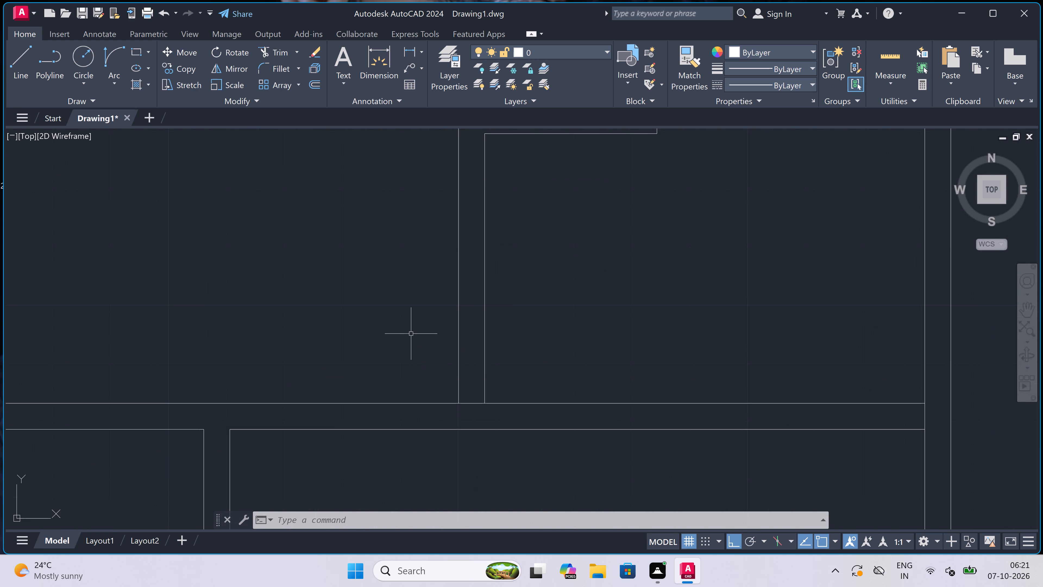
{"action": "type", "text": "l"}
{"action": "key", "text": "space"}
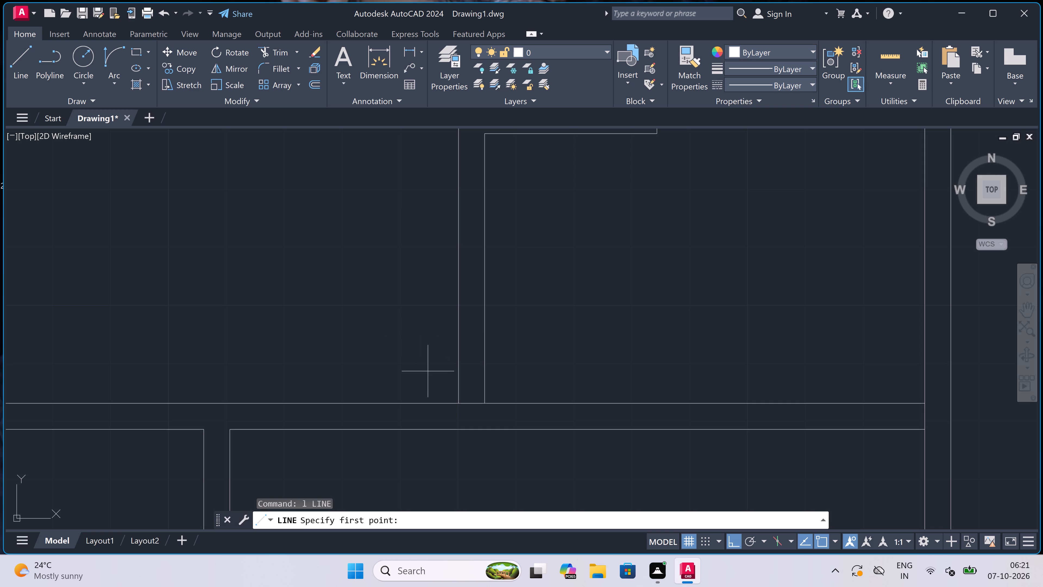
{"action": "left_click", "coordinate": [455, 373]}
{"action": "left_click", "coordinate": [486, 377]}
From that jamb line's midpoint, draw a 2" stop upward and a 2' horizontal door leaf into the small room.
{"action": "left_click", "coordinate": [473, 373]}
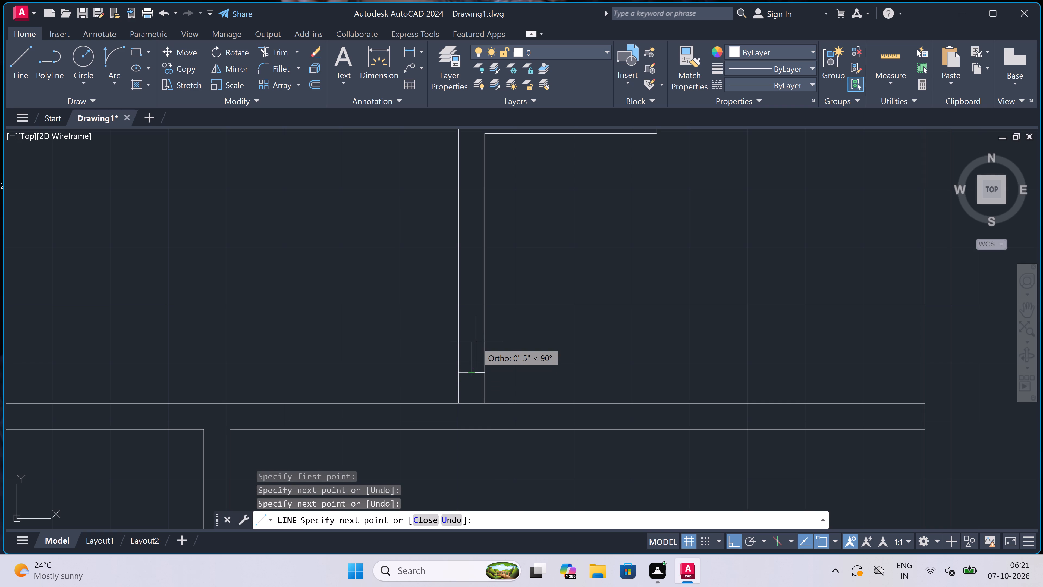
{"action": "type", "text": "2\""}
{"action": "key", "text": "space"}
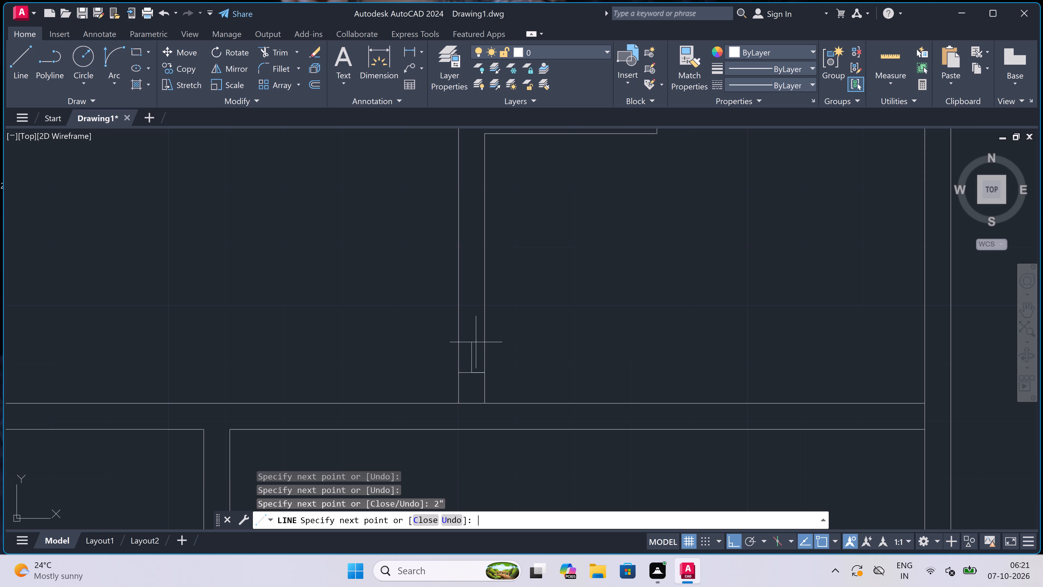
{"action": "key", "text": "3"}
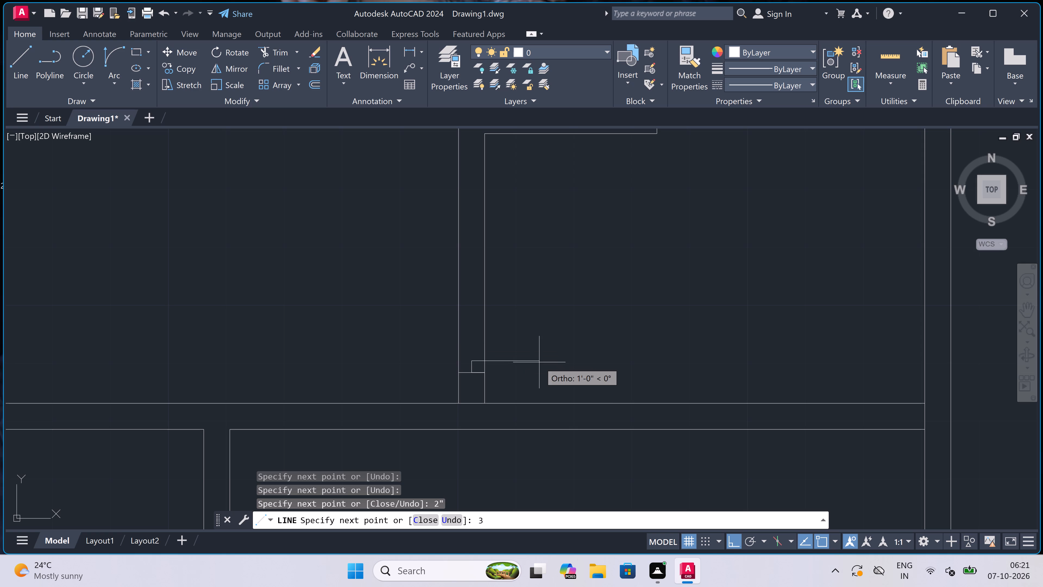
{"action": "key", "text": "BackSpace"}
{"action": "type", "text": "2'"}
{"action": "key", "text": "space"}
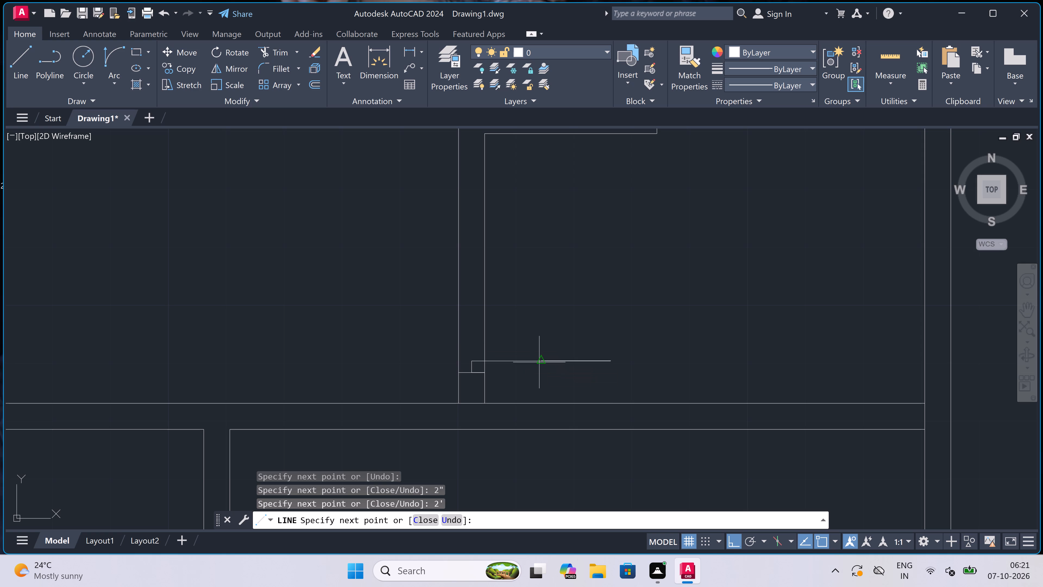
{"action": "key", "text": "Escape"}
Draw the opposite jamb line across the same wall farther up, with a 2" stop going down from its midpoint.
{"action": "key", "text": "space"}
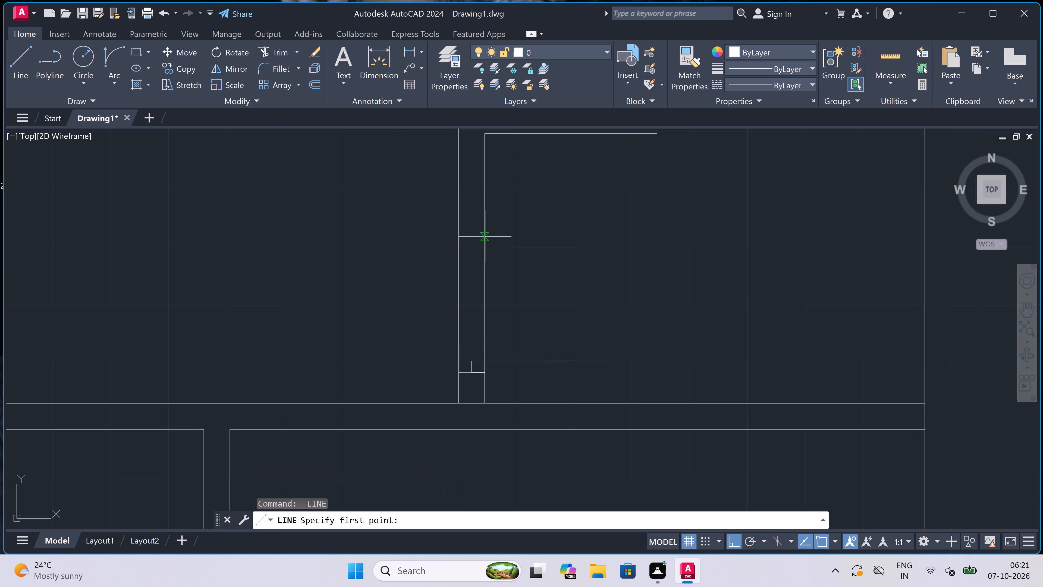
{"action": "left_click", "coordinate": [485, 237]}
{"action": "left_click", "coordinate": [466, 235]}
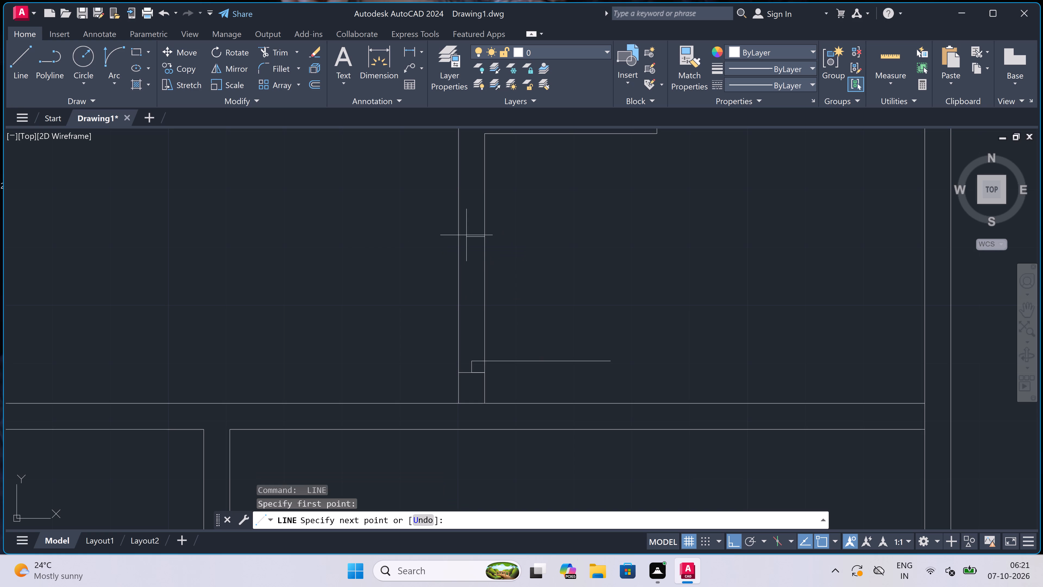
{"action": "left_click", "coordinate": [475, 233]}
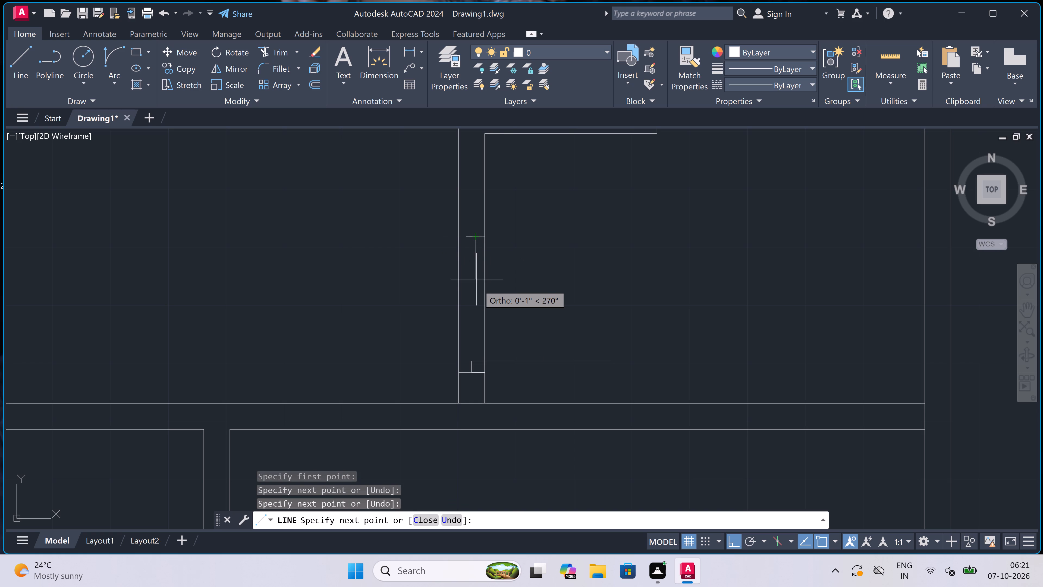
{"action": "scroll", "coordinate": [471, 234], "scroll_direction": "up", "scroll_amount": 3}
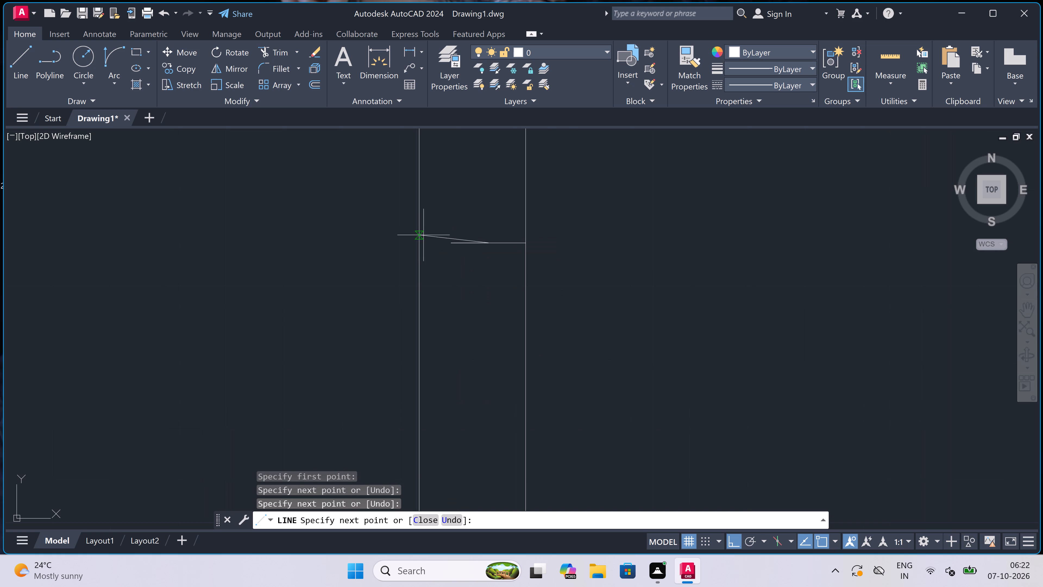
{"action": "key", "text": "ctrl+z"}
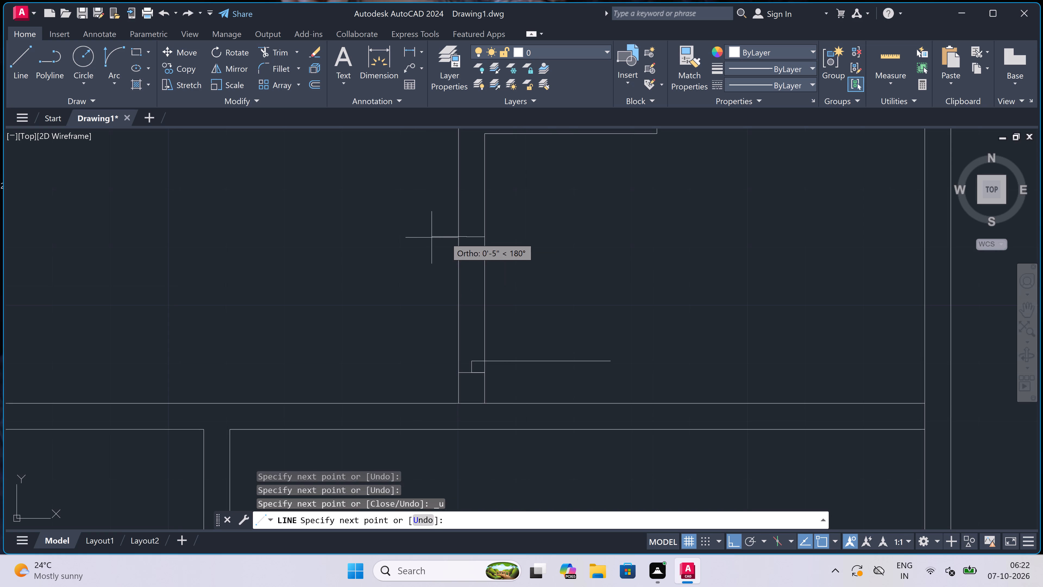
{"action": "scroll", "coordinate": [445, 237], "scroll_direction": "up", "scroll_amount": 3}
{"action": "left_click", "coordinate": [494, 232]}
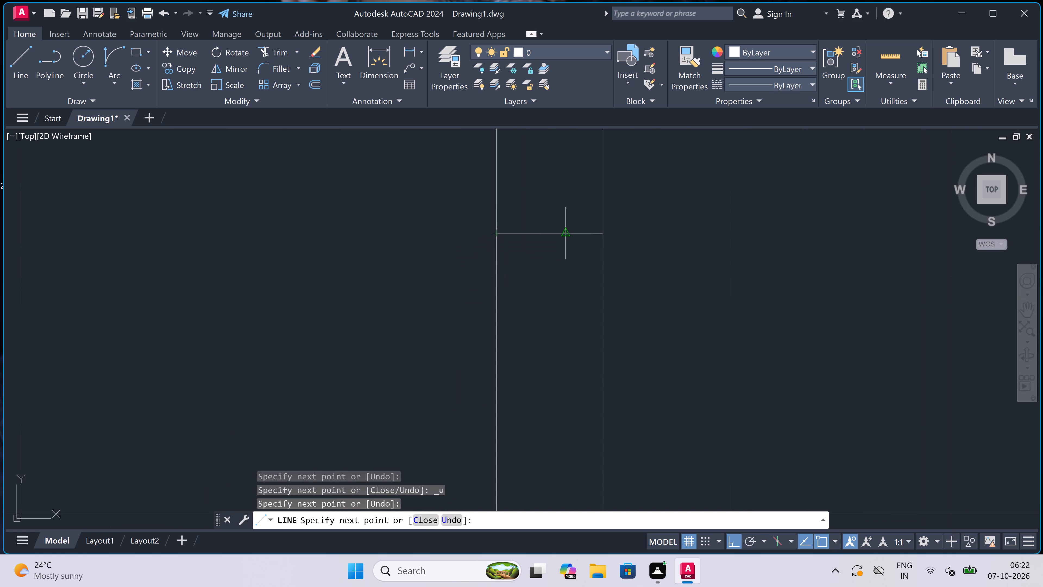
{"action": "left_click", "coordinate": [549, 232]}
{"action": "type", "text": "2\""}
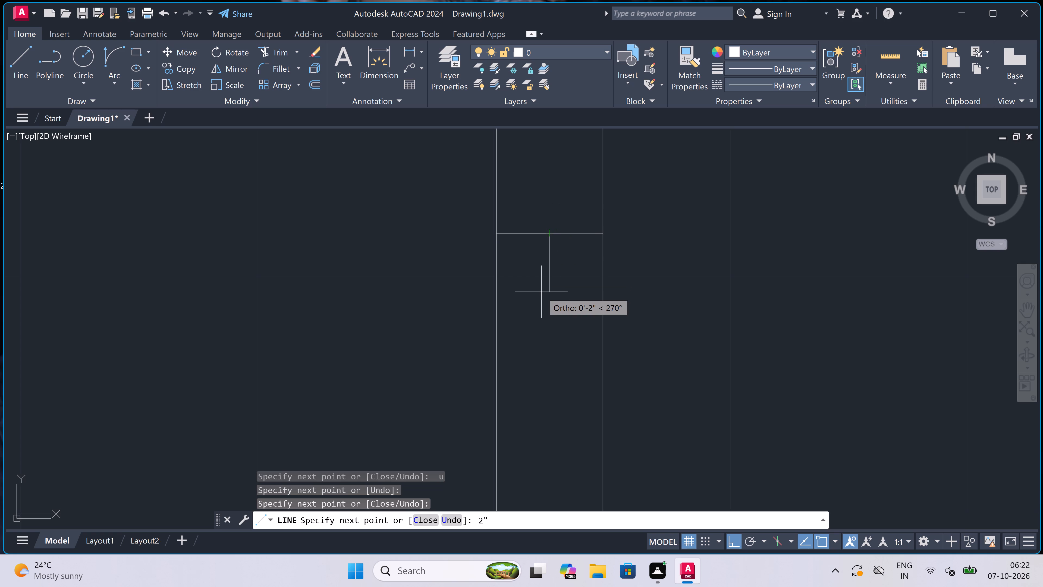
{"action": "key", "text": "space"}
{"action": "key", "text": "Escape"}
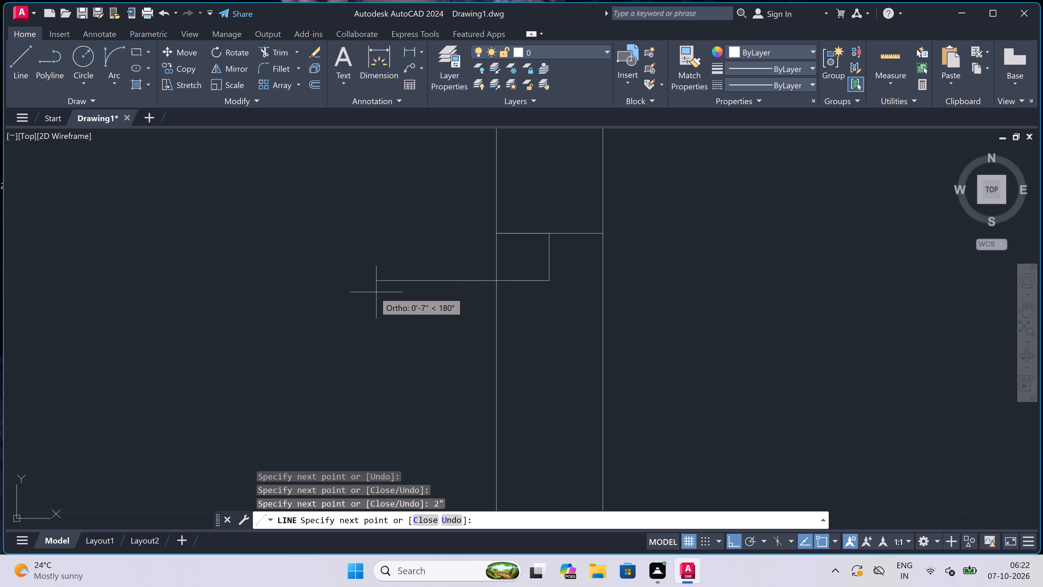
Draw the door swing arc from the leaf's free end to the tip of the upper 2" stop, bulging into the small room.
{"action": "scroll", "coordinate": [375, 292], "scroll_direction": "down", "scroll_amount": 2}
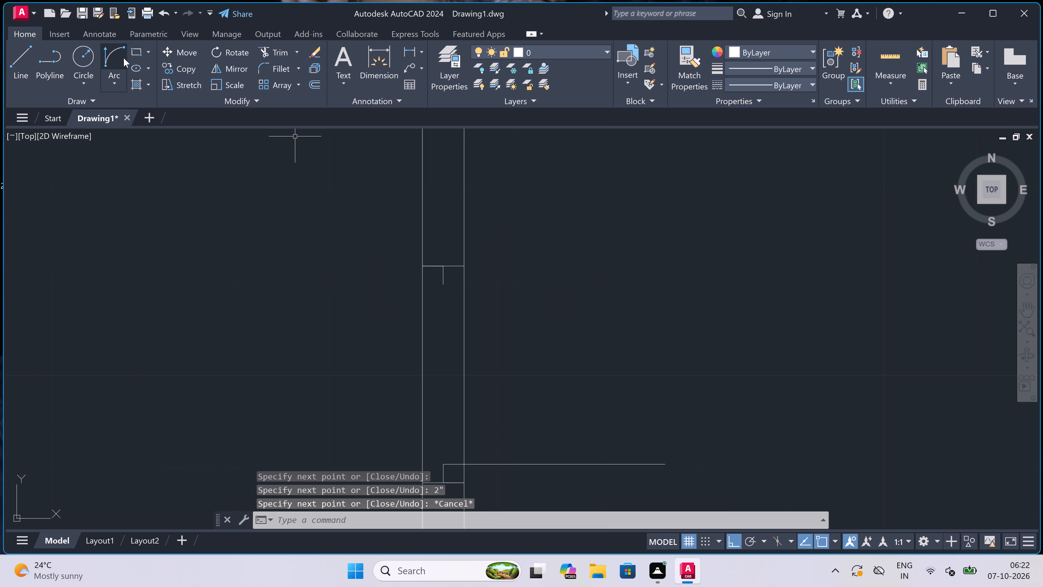
{"action": "left_click", "coordinate": [110, 51]}
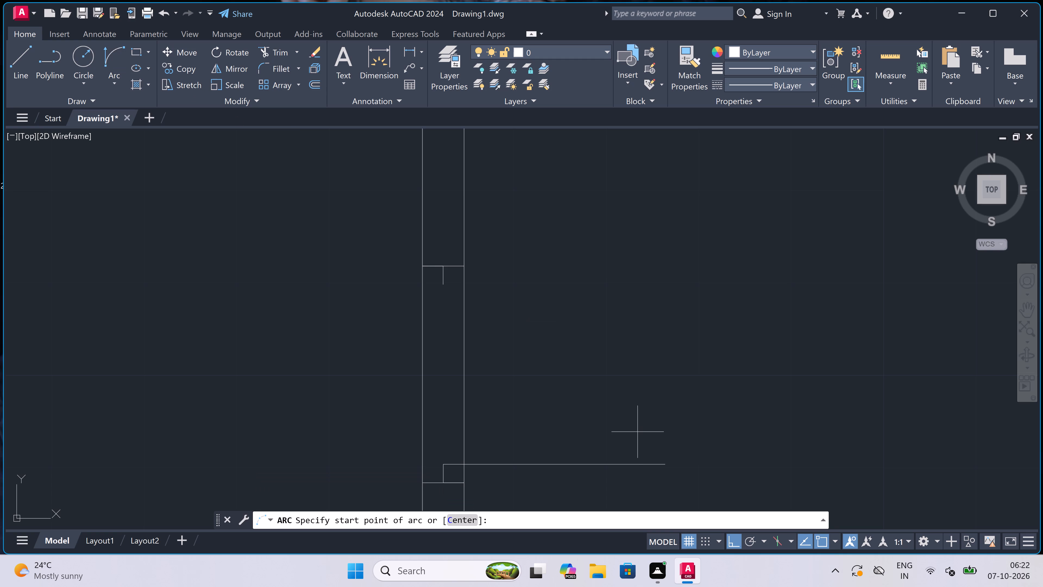
{"action": "left_click", "coordinate": [662, 462]}
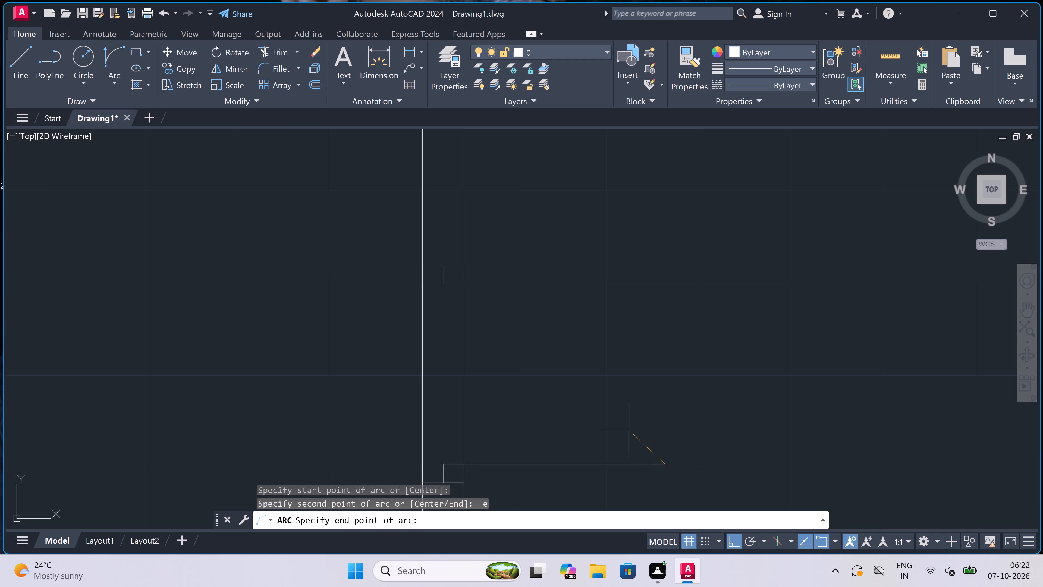
{"action": "left_click", "coordinate": [442, 286]}
{"action": "left_click", "coordinate": [528, 208]}
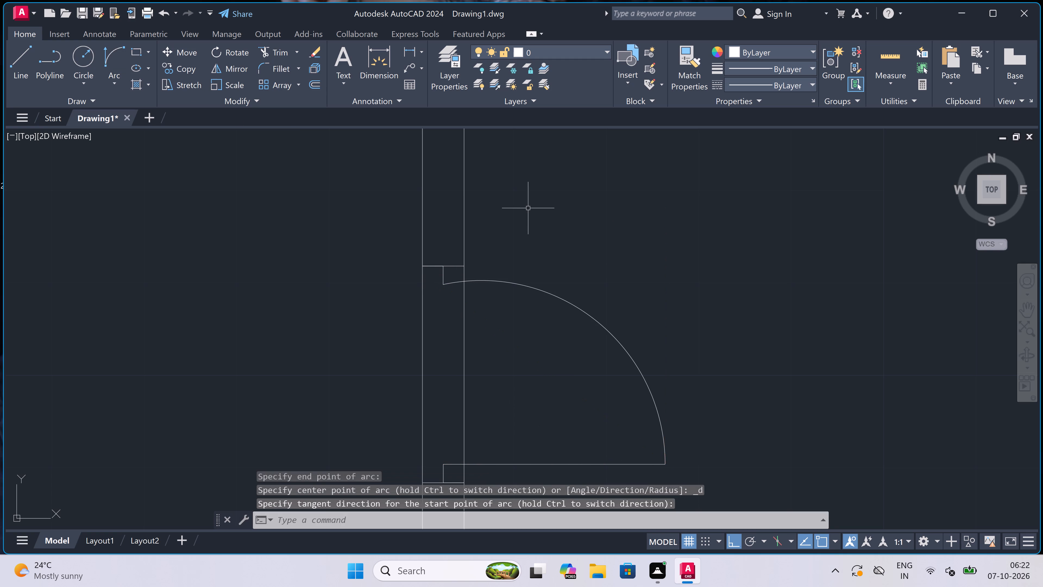
Trim both wall lines between the two jamb lines to open the lower-right small room's doorway.
{"action": "type", "text": "tr"}
{"action": "key", "text": "space"}
{"action": "scroll", "coordinate": [528, 210], "scroll_direction": "down", "scroll_amount": 2}
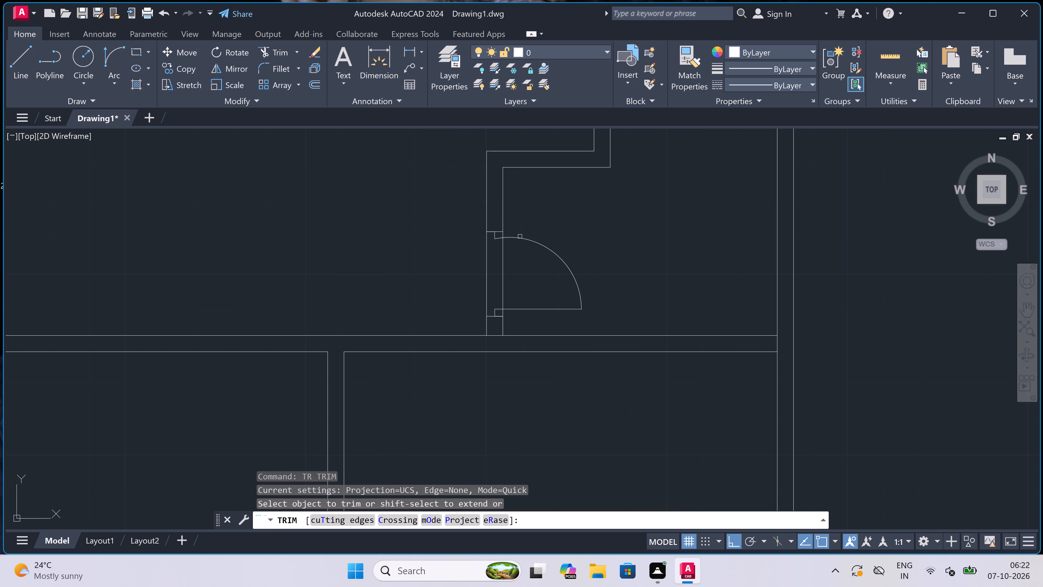
{"action": "left_click", "coordinate": [523, 253]}
{"action": "left_click", "coordinate": [473, 275]}
{"action": "scroll", "coordinate": [477, 268], "scroll_direction": "down", "scroll_amount": 3}
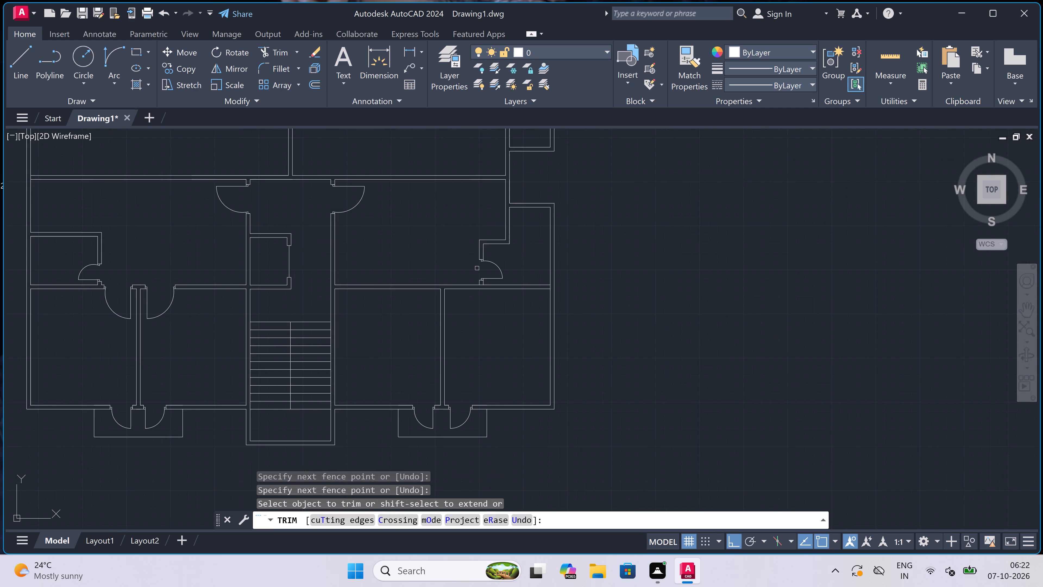
{"action": "scroll", "coordinate": [558, 223], "scroll_direction": "up", "scroll_amount": 2}
{"action": "key", "text": "Escape"}
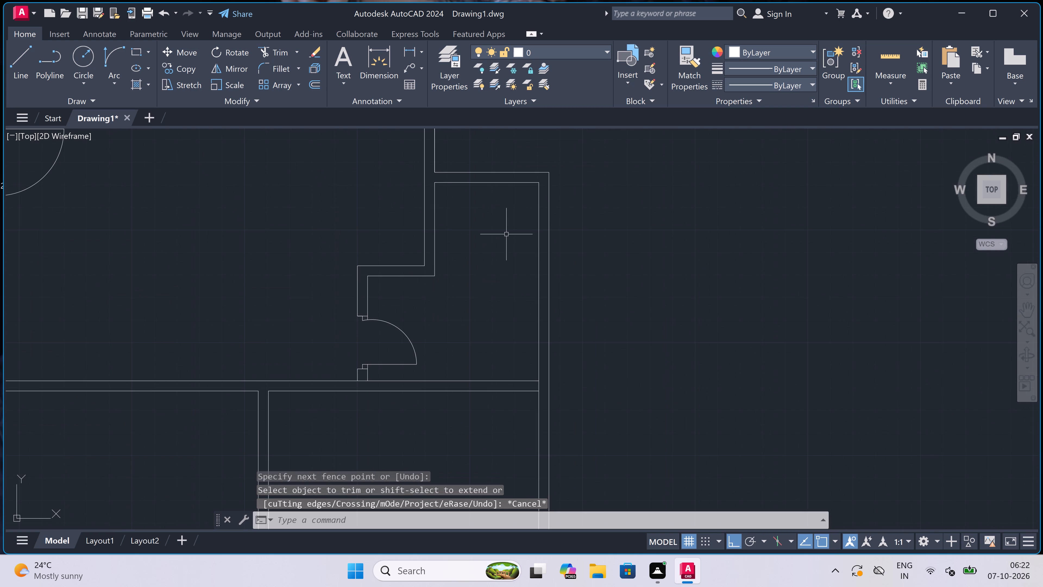
Draw a 2' window in the lower-right small room's top wall, with a line across the wall at each end and a centre line between them.
{"action": "type", "text": "l"}
{"action": "key", "text": "space"}
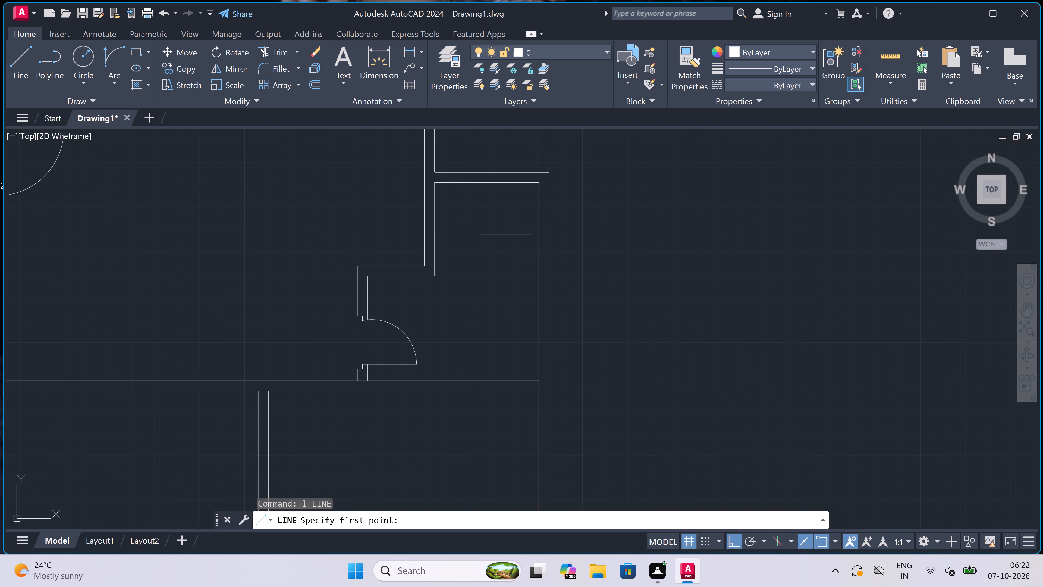
{"action": "scroll", "coordinate": [503, 227], "scroll_direction": "up", "scroll_amount": 1}
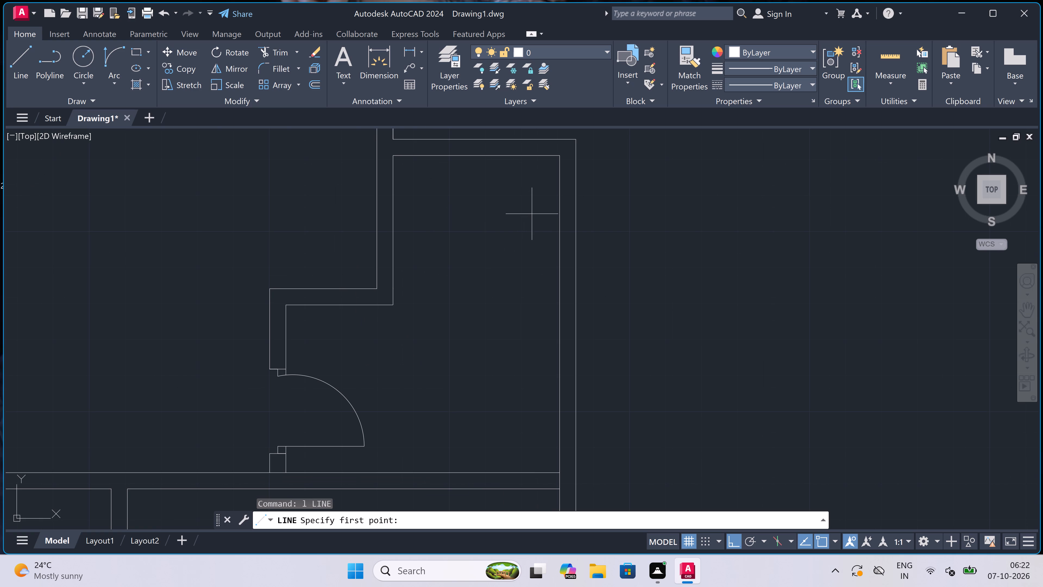
{"action": "scroll", "coordinate": [532, 214], "scroll_direction": "down", "scroll_amount": 3}
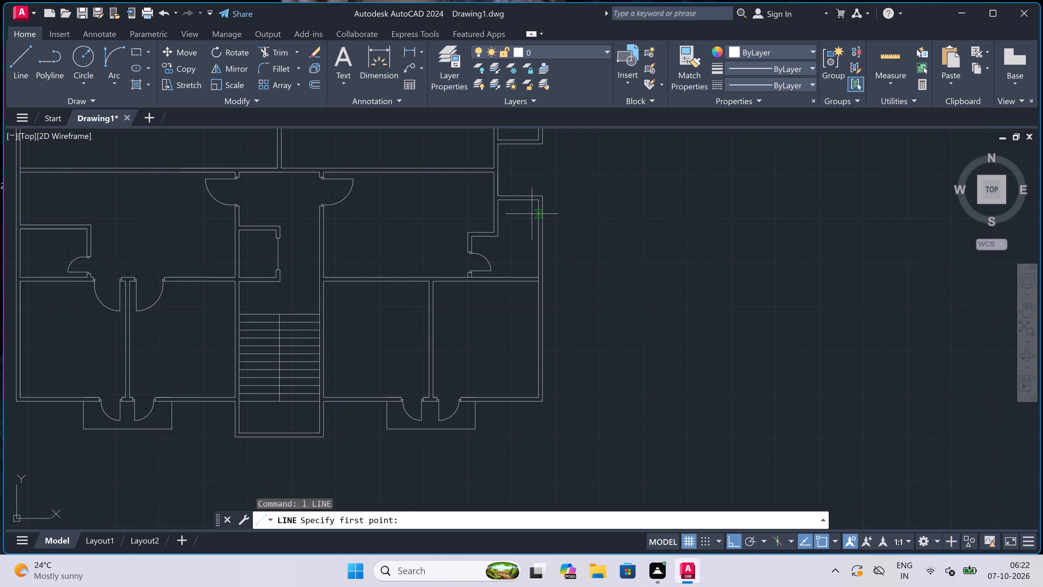
{"action": "scroll", "coordinate": [532, 214], "scroll_direction": "down", "scroll_amount": 2}
{"action": "scroll", "coordinate": [532, 214], "scroll_direction": "up", "scroll_amount": 2}
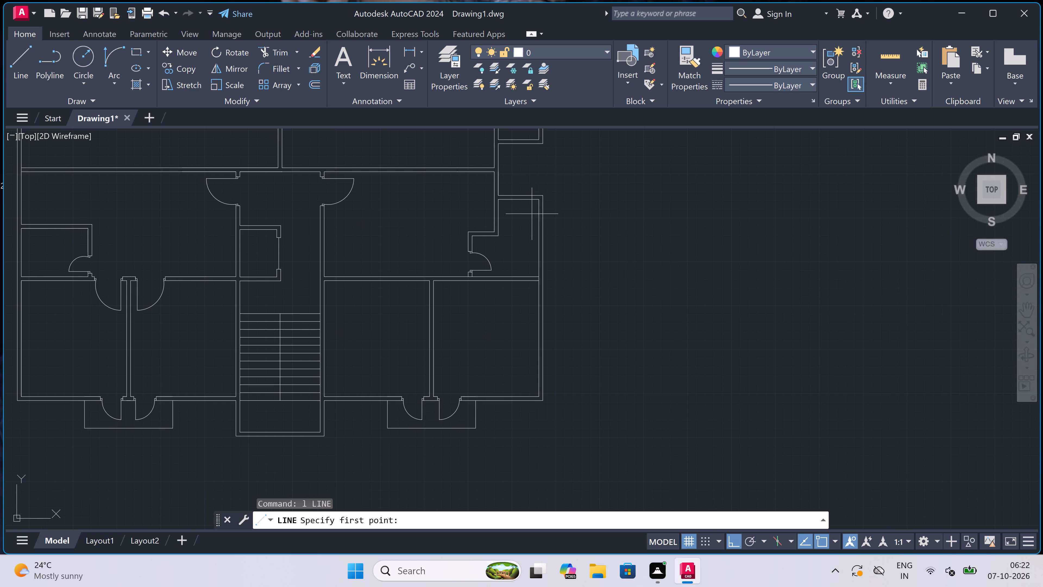
{"action": "scroll", "coordinate": [499, 185], "scroll_direction": "up", "scroll_amount": 4}
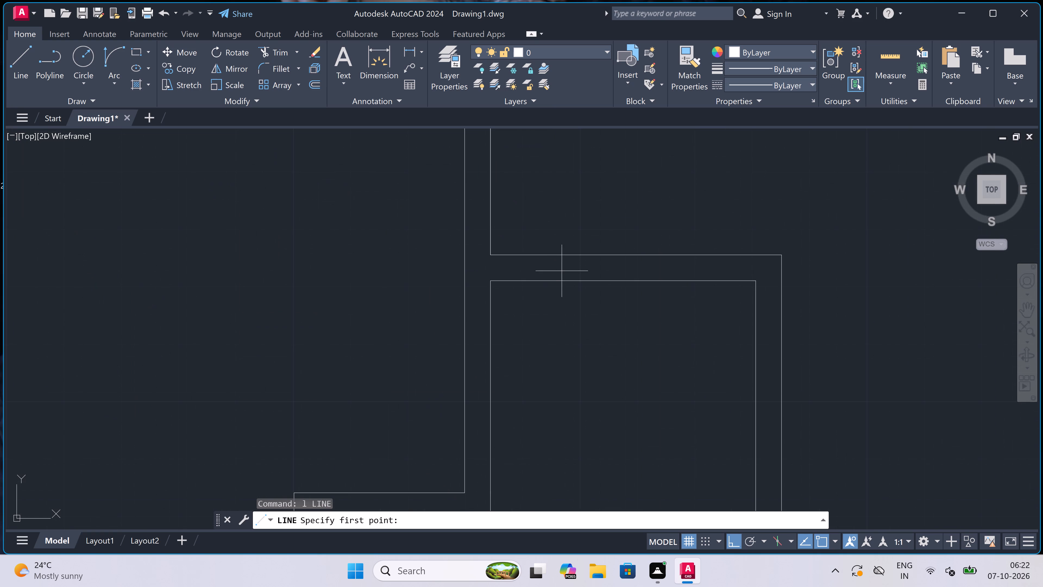
{"action": "left_click", "coordinate": [564, 276]}
{"action": "left_click", "coordinate": [568, 255]}
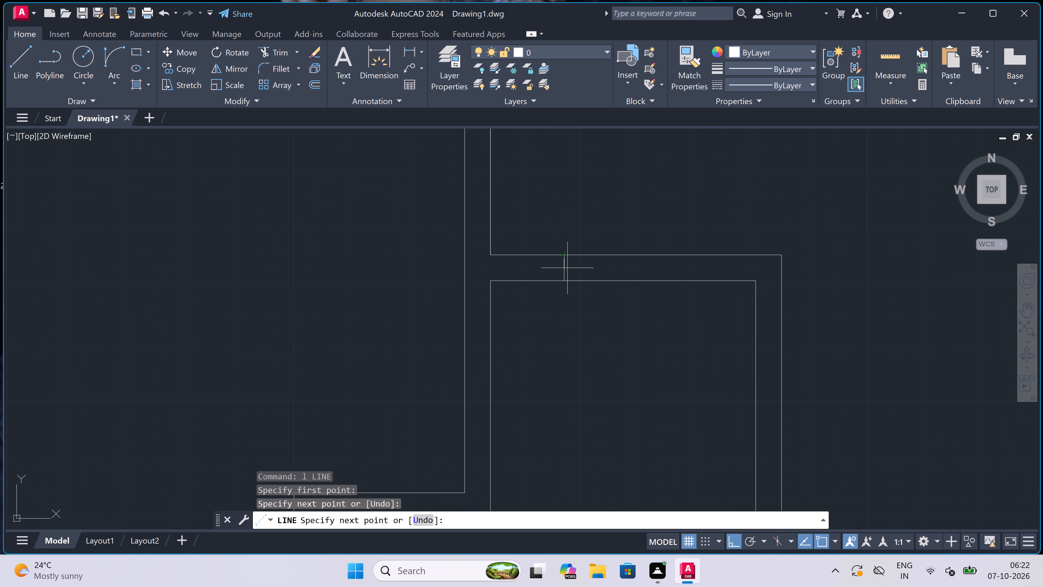
{"action": "left_click", "coordinate": [568, 267]}
{"action": "type", "text": "2'"}
{"action": "key", "text": "space"}
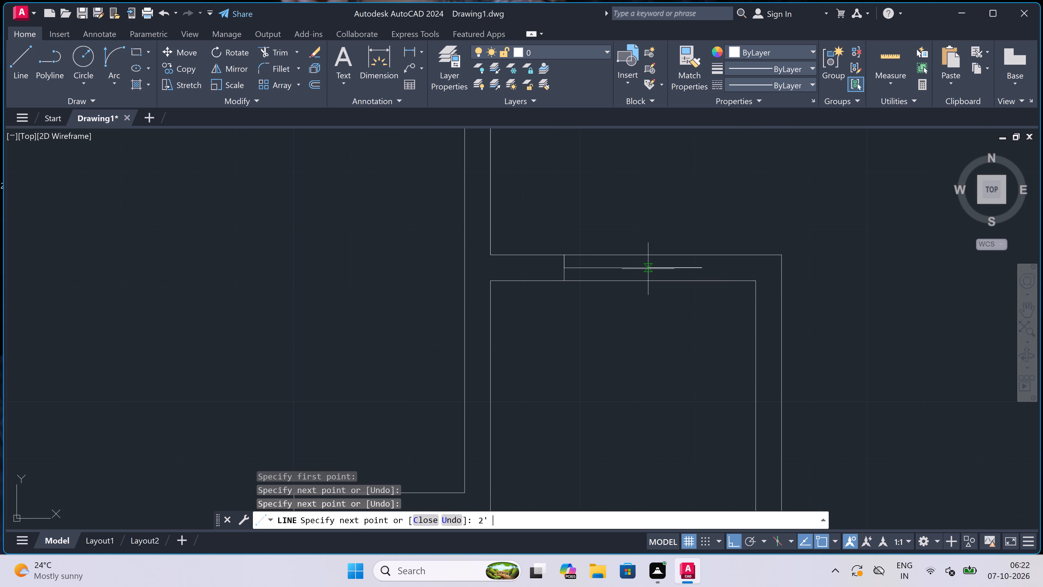
{"action": "left_click", "coordinate": [706, 252]}
{"action": "left_click", "coordinate": [699, 277]}
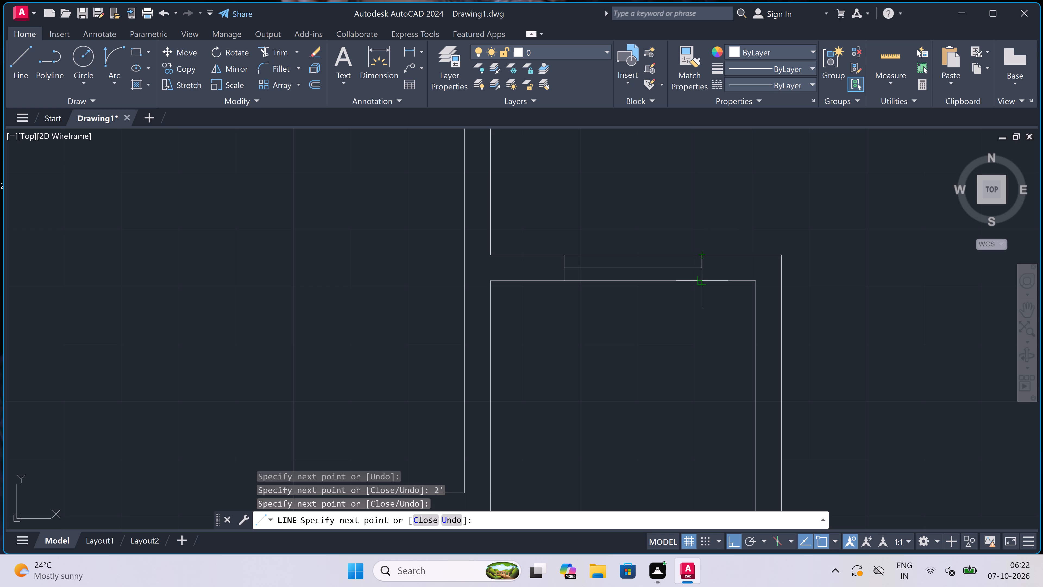
{"action": "key", "text": "Escape"}
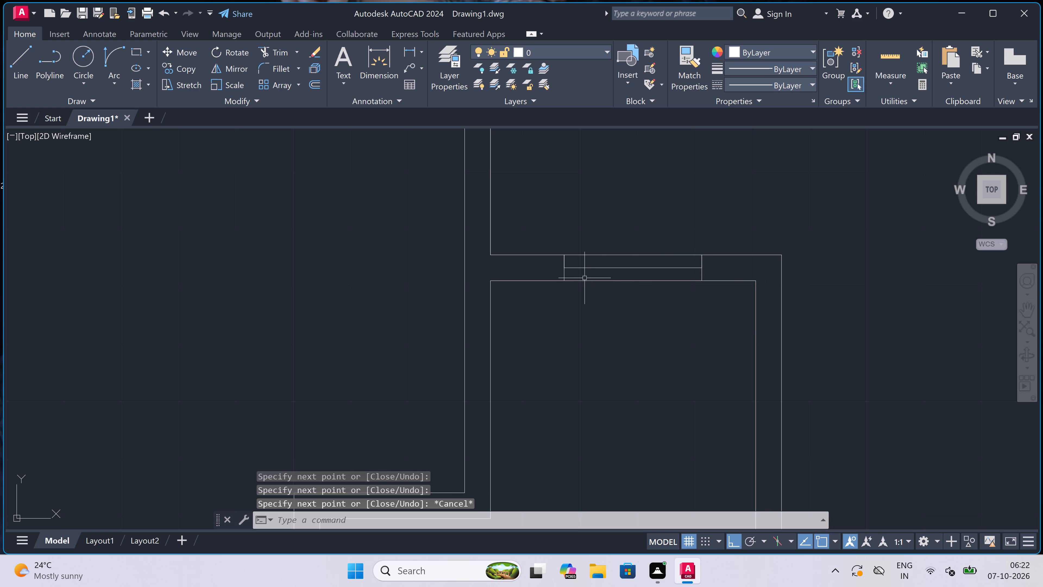
Draw a 2' window in the upper-right small room's bottom wall, aligned with the window below, with lines across both ends and a centre line.
{"action": "scroll", "coordinate": [535, 277], "scroll_direction": "down", "scroll_amount": 4}
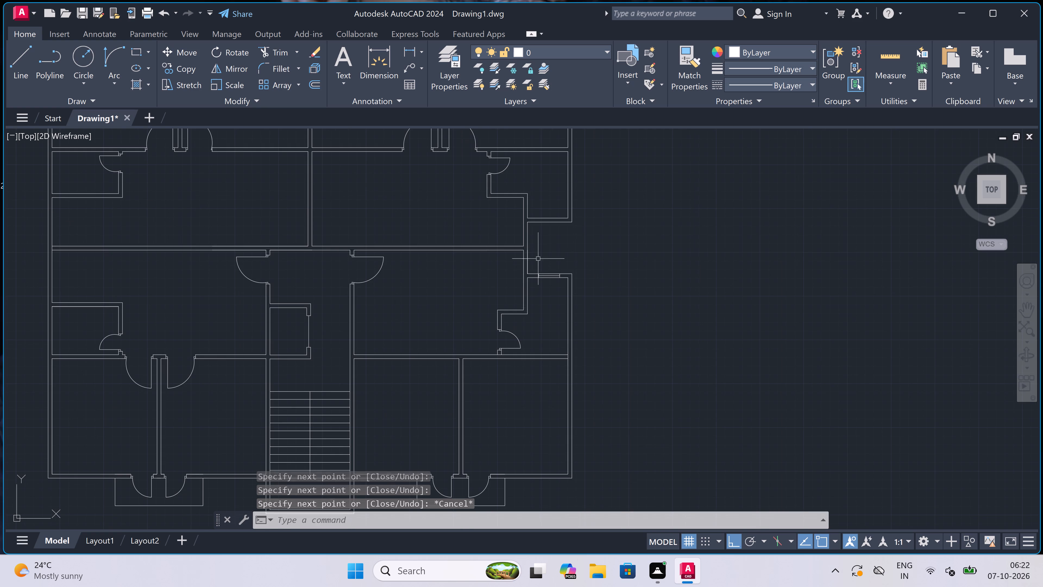
{"action": "scroll", "coordinate": [543, 240], "scroll_direction": "up", "scroll_amount": 4}
{"action": "scroll", "coordinate": [543, 239], "scroll_direction": "down", "scroll_amount": 2}
{"action": "key", "text": "space"}
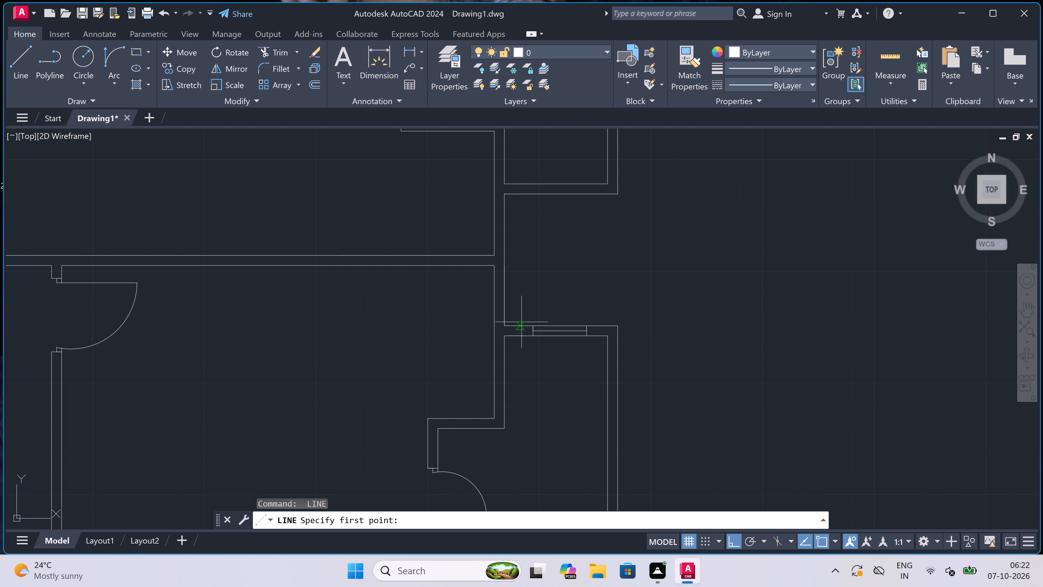
{"action": "left_click", "coordinate": [528, 195]}
{"action": "scroll", "coordinate": [532, 181], "scroll_direction": "up", "scroll_amount": 2}
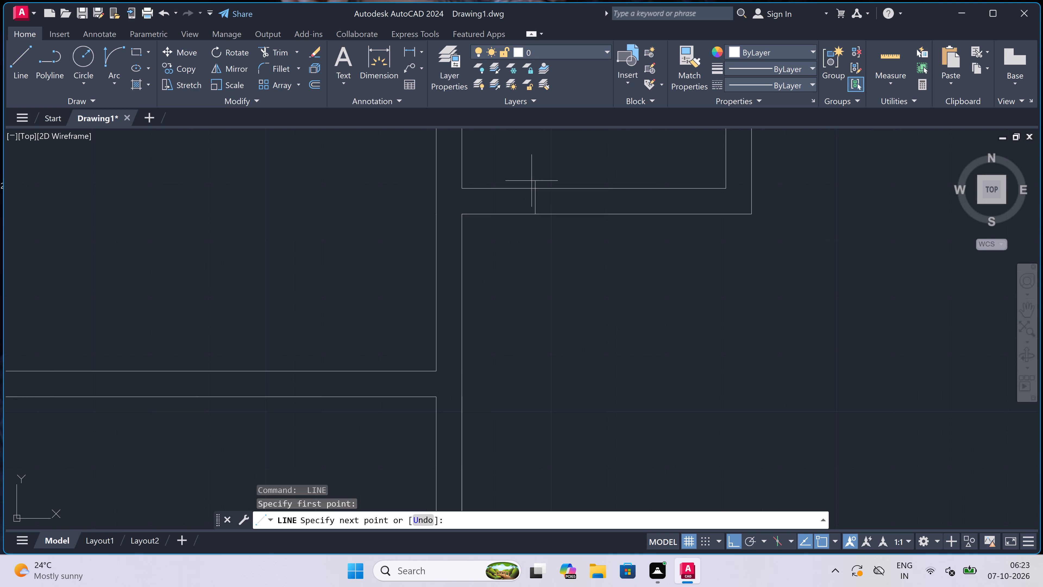
{"action": "left_click_drag", "start_coordinate": [524, 192], "coordinate": [528, 195]}
{"action": "scroll", "coordinate": [527, 192], "scroll_direction": "up", "scroll_amount": 2}
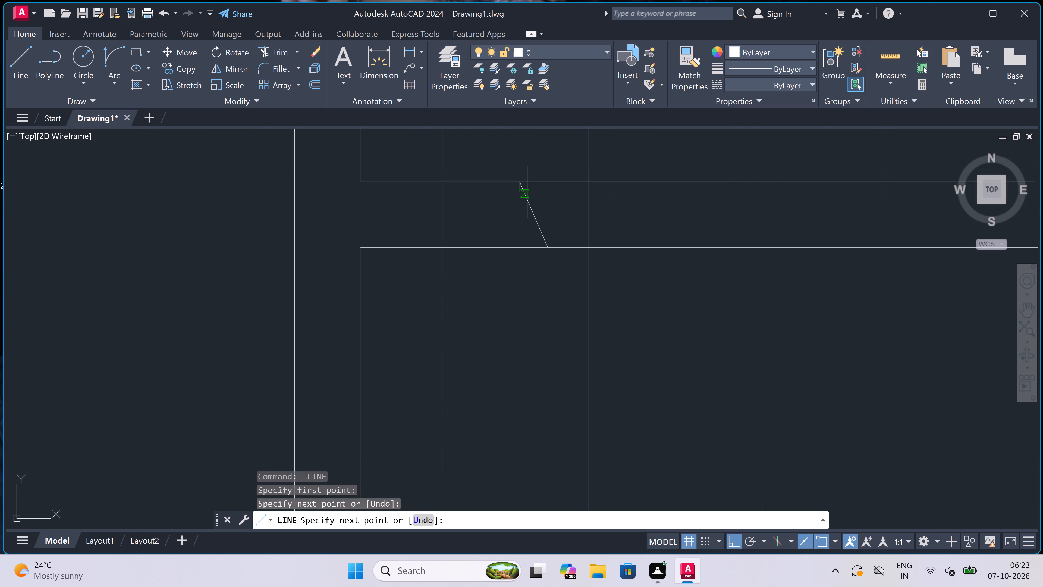
{"action": "key", "text": "ctrl+z"}
{"action": "left_click", "coordinate": [542, 192]}
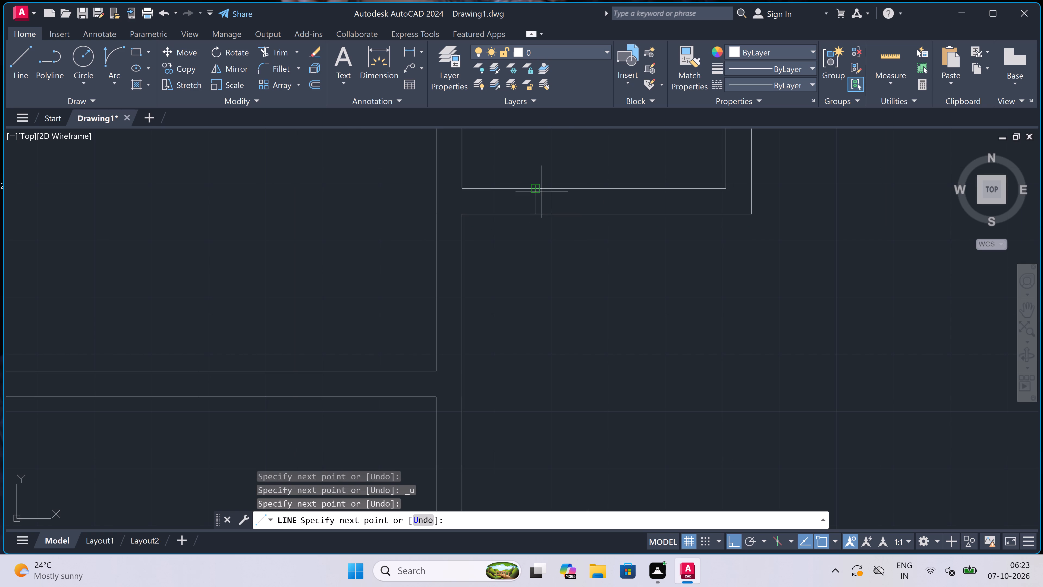
{"action": "scroll", "coordinate": [542, 192], "scroll_direction": "up", "scroll_amount": 2}
{"action": "left_click_drag", "start_coordinate": [527, 217], "coordinate": [525, 216]}
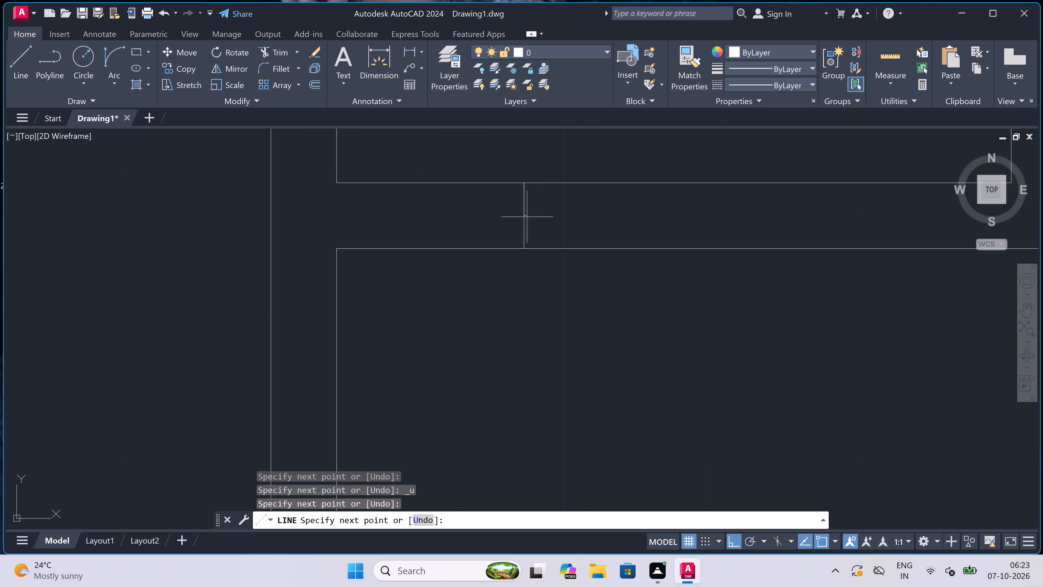
{"action": "left_click_drag", "start_coordinate": [525, 216], "coordinate": [530, 220]}
{"action": "key", "text": "3"}
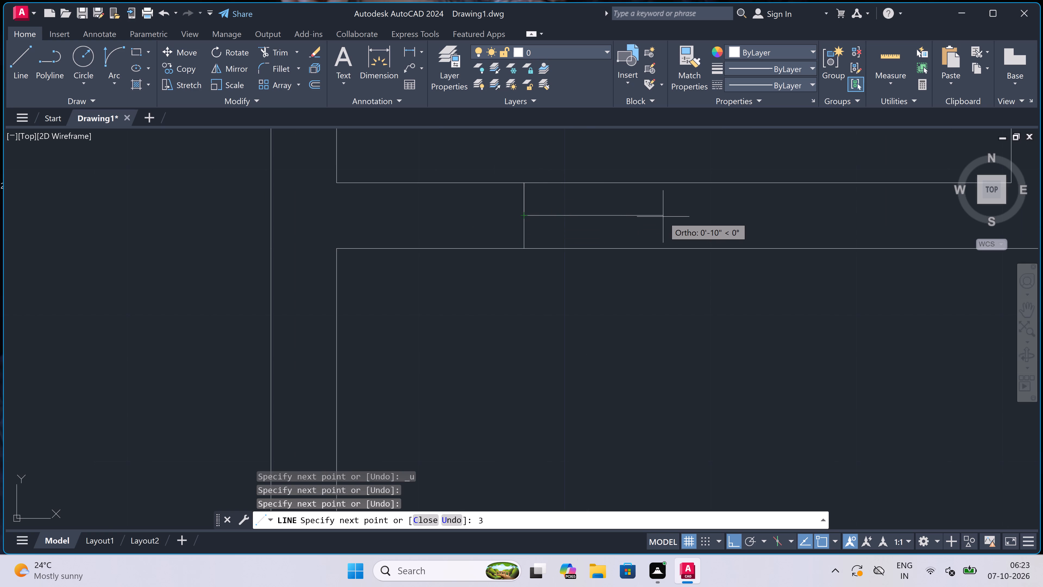
{"action": "key", "text": "BackSpace"}
{"action": "type", "text": "2'"}
{"action": "key", "text": "space"}
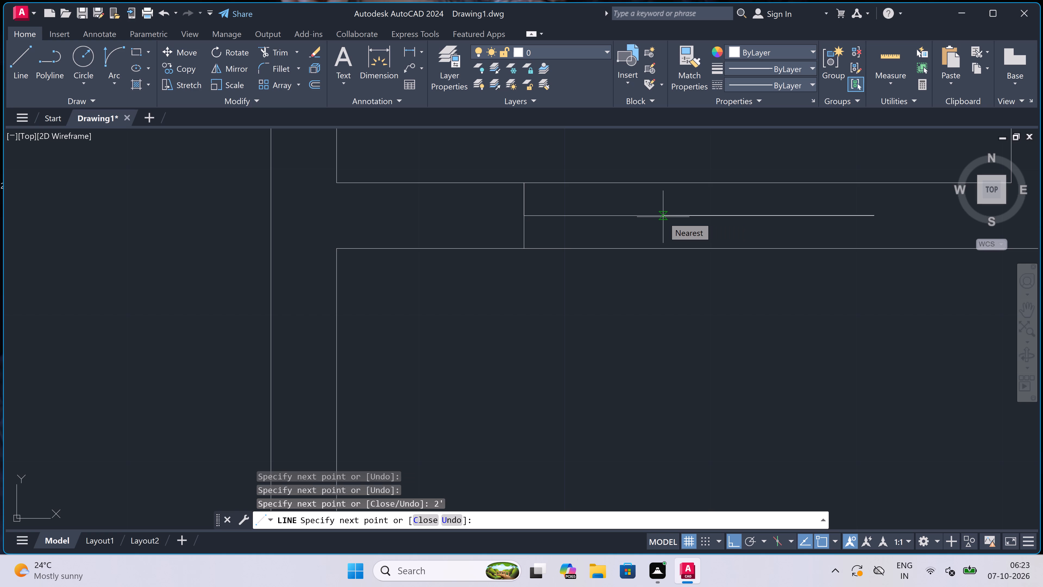
{"action": "scroll", "coordinate": [663, 217], "scroll_direction": "down", "scroll_amount": 2}
{"action": "scroll", "coordinate": [779, 201], "scroll_direction": "up", "scroll_amount": 2}
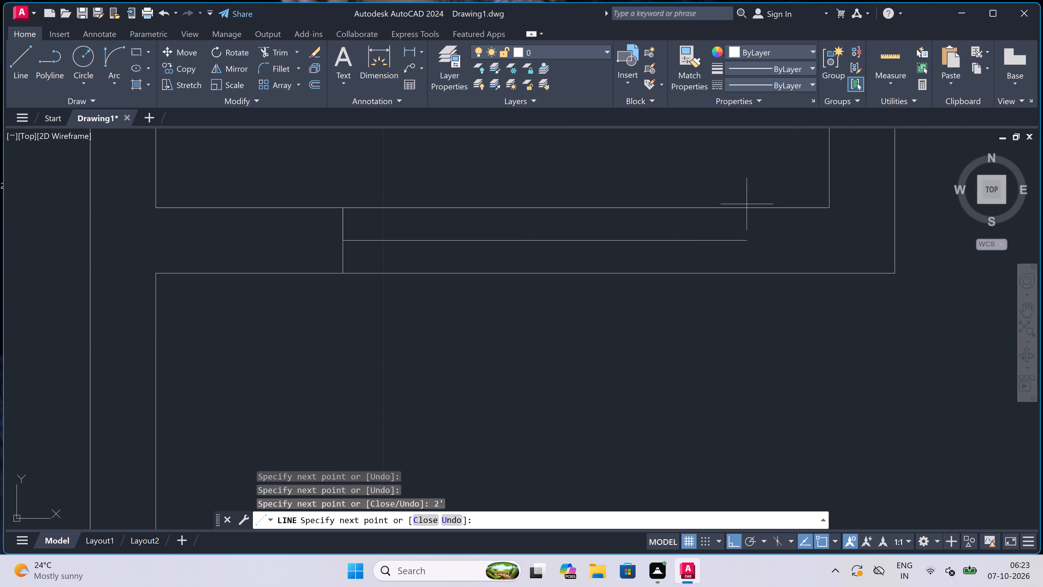
{"action": "left_click", "coordinate": [696, 211]}
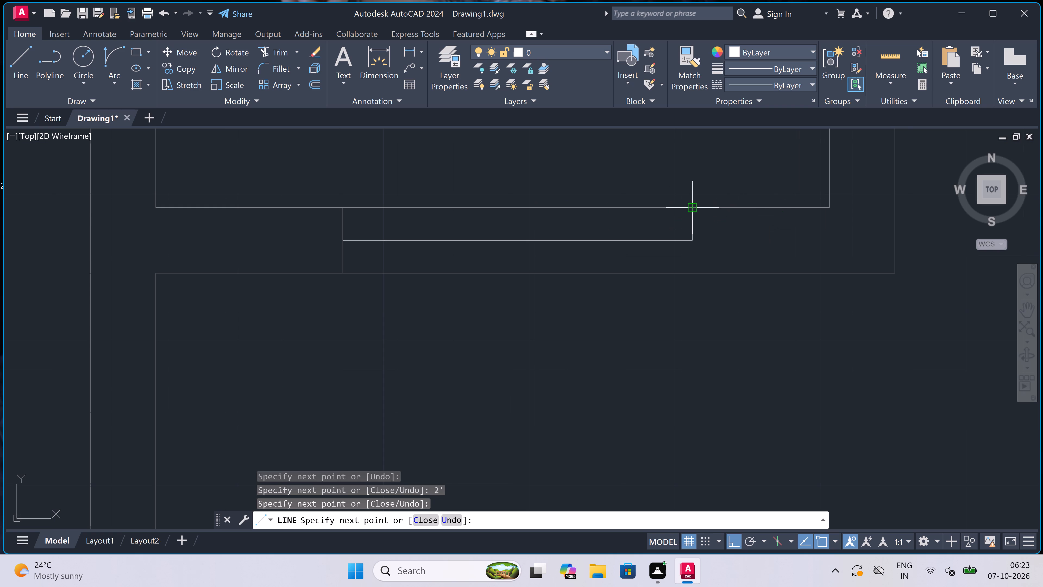
{"action": "left_click", "coordinate": [688, 274]}
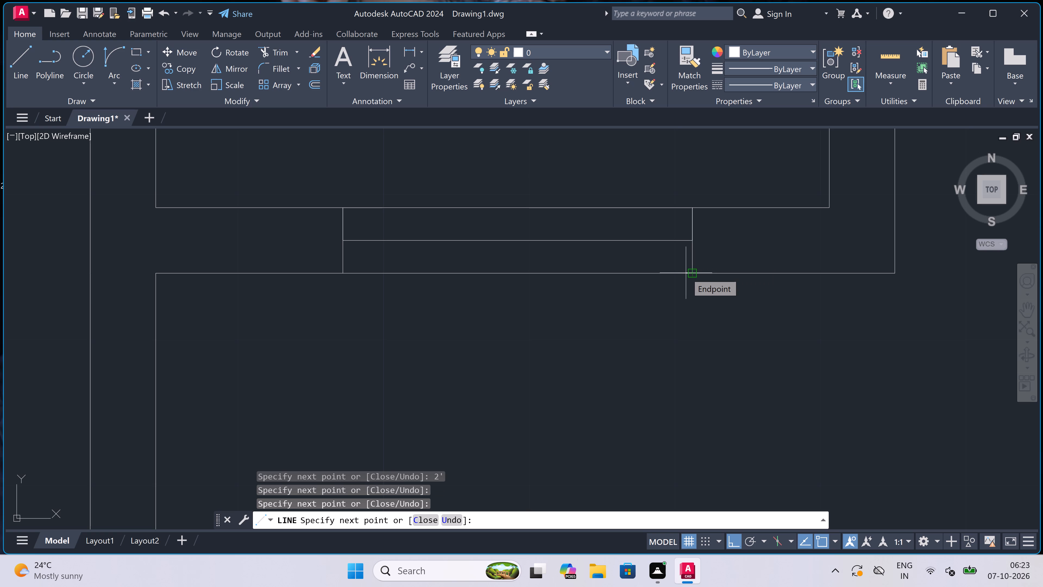
{"action": "key", "text": "Escape"}
Draw a 2' window in the upper-left small room's outer left wall, with a line across the wall at each end and a centre line.
{"action": "scroll", "coordinate": [549, 275], "scroll_direction": "down", "scroll_amount": 3}
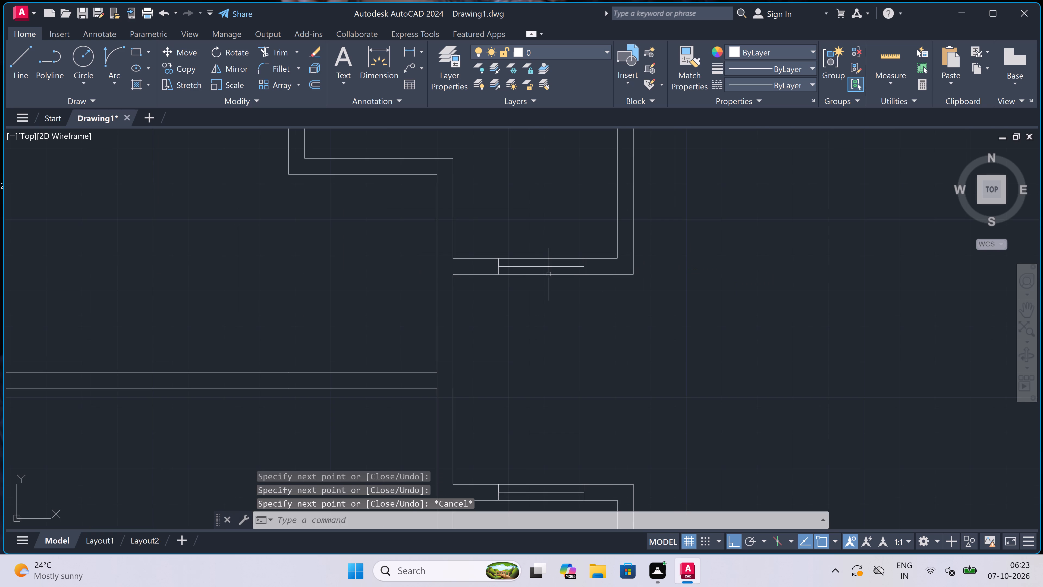
{"action": "scroll", "coordinate": [549, 274], "scroll_direction": "down", "scroll_amount": 4}
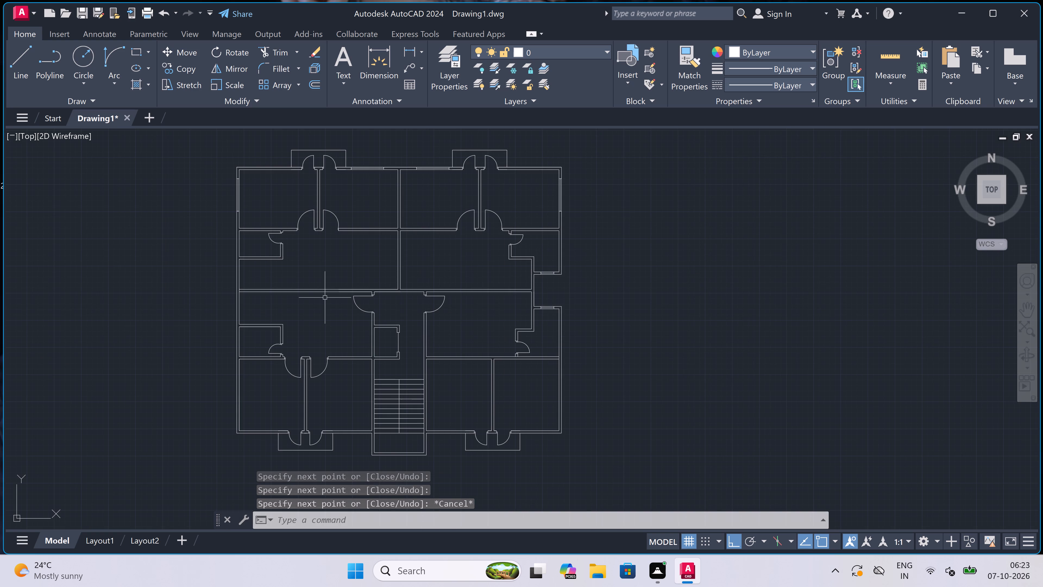
{"action": "scroll", "coordinate": [186, 257], "scroll_direction": "up", "scroll_amount": 3}
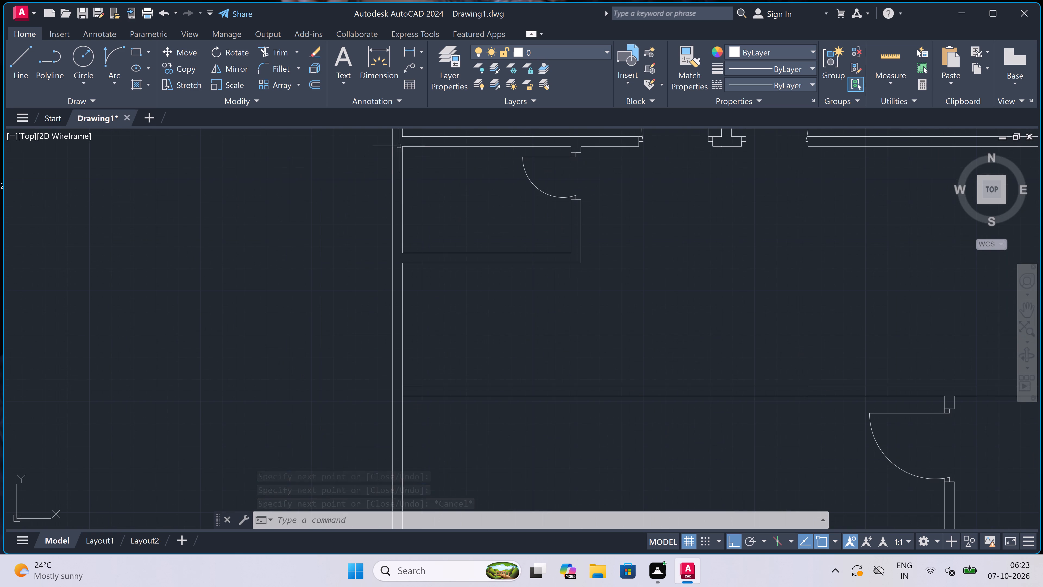
{"action": "scroll", "coordinate": [378, 153], "scroll_direction": "down", "scroll_amount": 4}
{"action": "scroll", "coordinate": [356, 132], "scroll_direction": "up", "scroll_amount": 5}
{"action": "scroll", "coordinate": [494, 298], "scroll_direction": "down", "scroll_amount": 3}
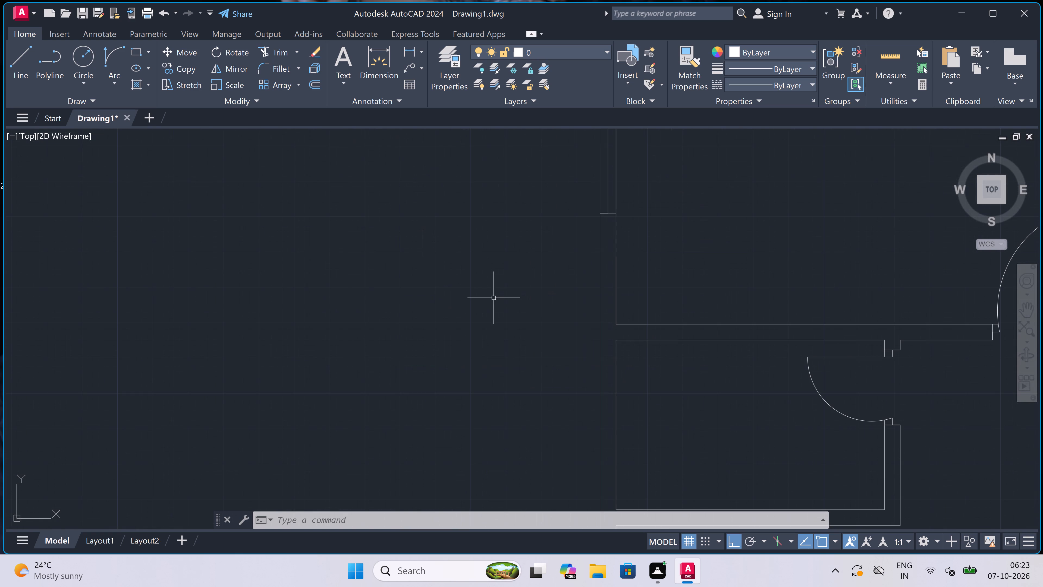
{"action": "scroll", "coordinate": [547, 354], "scroll_direction": "up", "scroll_amount": 3}
{"action": "scroll", "coordinate": [489, 211], "scroll_direction": "down", "scroll_amount": 2}
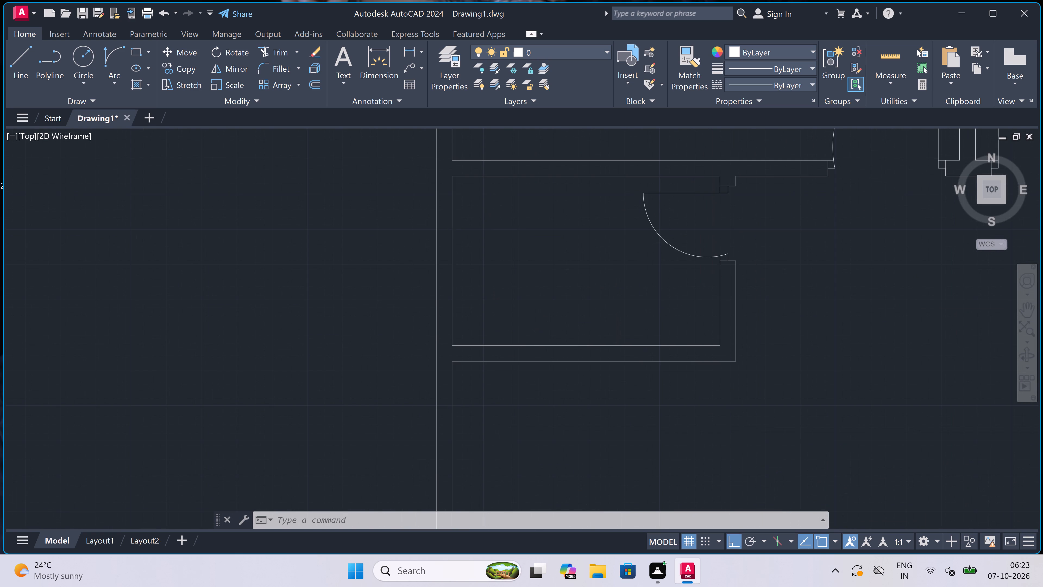
{"action": "scroll", "coordinate": [487, 207], "scroll_direction": "up", "scroll_amount": 1}
{"action": "key", "text": "l"}
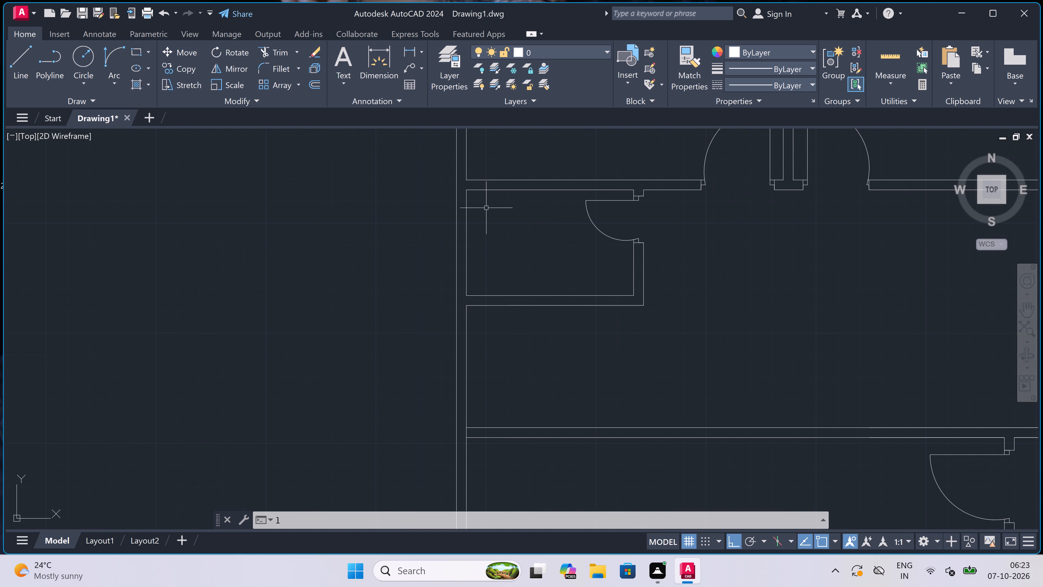
{"action": "key", "text": "space"}
{"action": "scroll", "coordinate": [461, 209], "scroll_direction": "up", "scroll_amount": 2}
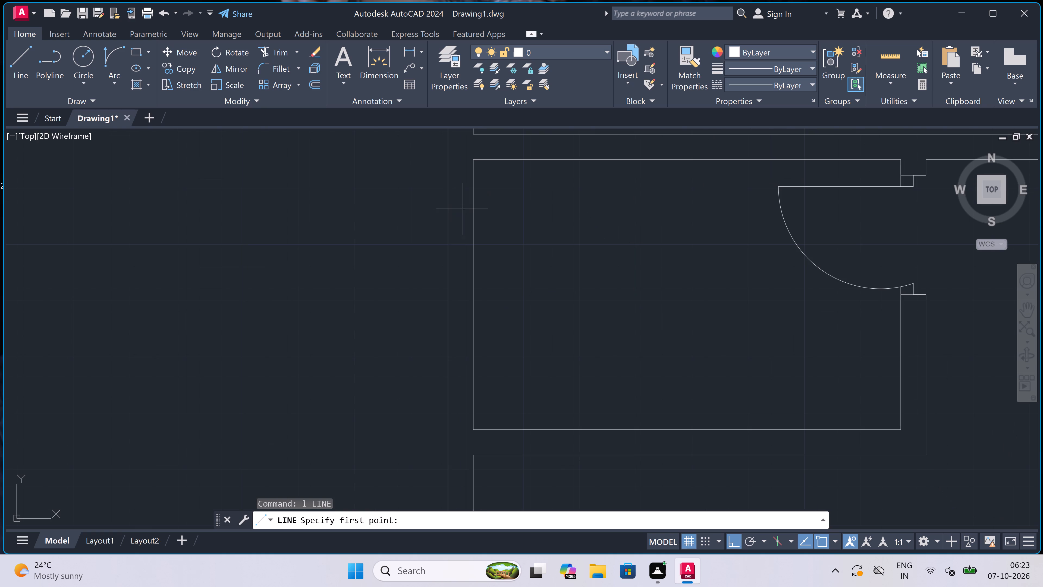
{"action": "left_click", "coordinate": [468, 210]}
{"action": "left_click", "coordinate": [450, 215]}
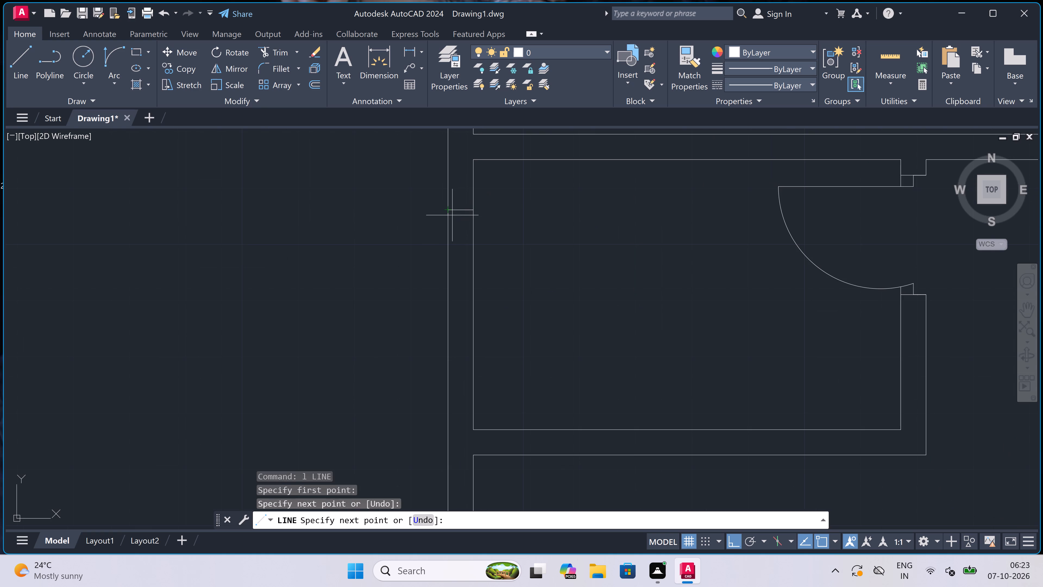
{"action": "left_click", "coordinate": [457, 213]}
{"action": "type", "text": "2'"}
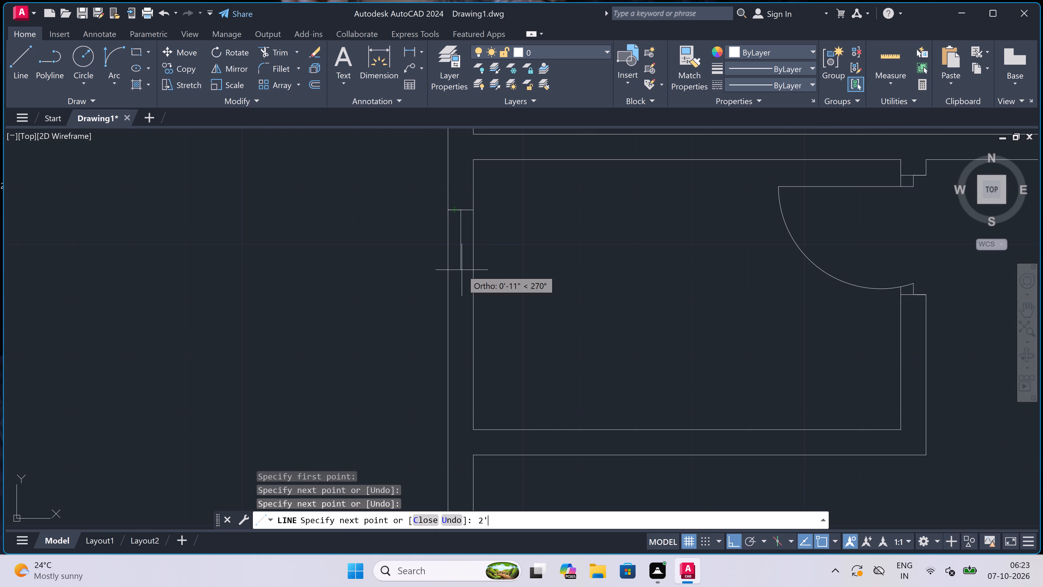
{"action": "key", "text": "space"}
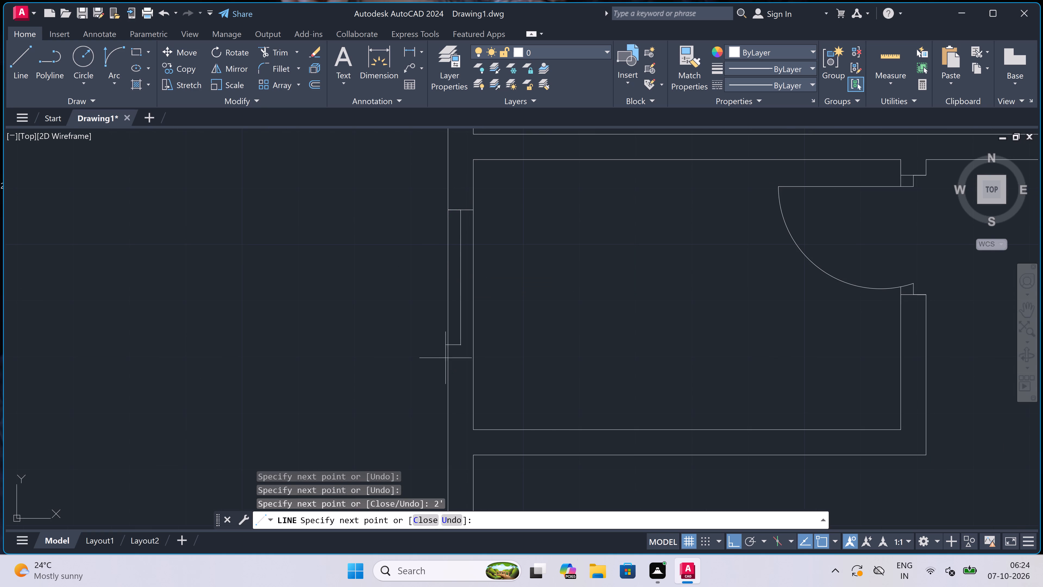
{"action": "left_click", "coordinate": [445, 347]}
{"action": "left_click", "coordinate": [475, 345]}
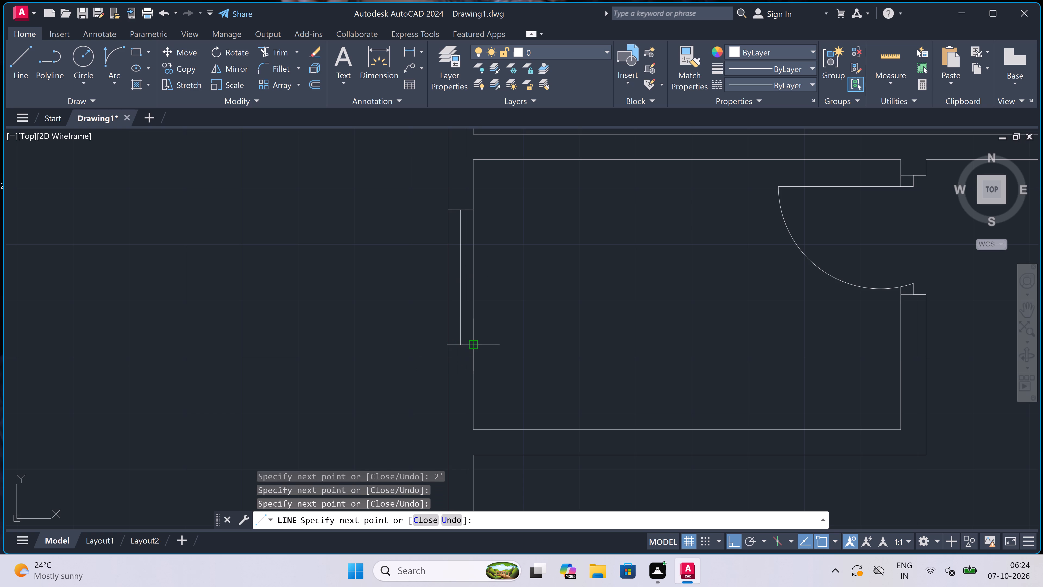
{"action": "key", "text": "Escape"}
Draw a 2' window in the lower-left small room's outer left wall, with a line across the wall at each end and a centre line.
{"action": "scroll", "coordinate": [481, 319], "scroll_direction": "down", "scroll_amount": 5}
{"action": "scroll", "coordinate": [474, 417], "scroll_direction": "up", "scroll_amount": 1}
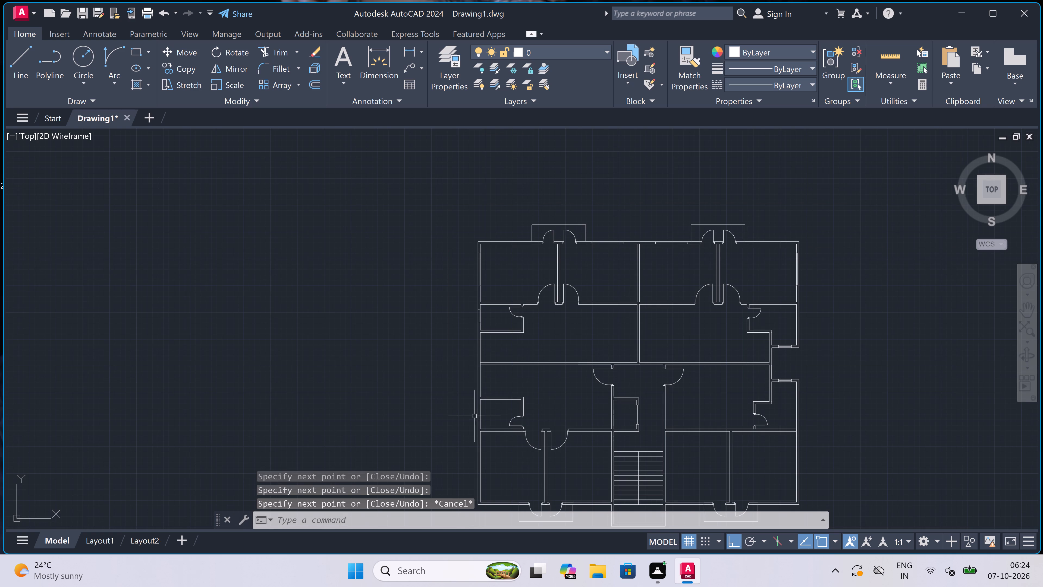
{"action": "scroll", "coordinate": [474, 417], "scroll_direction": "up", "scroll_amount": 2}
{"action": "key", "text": "space"}
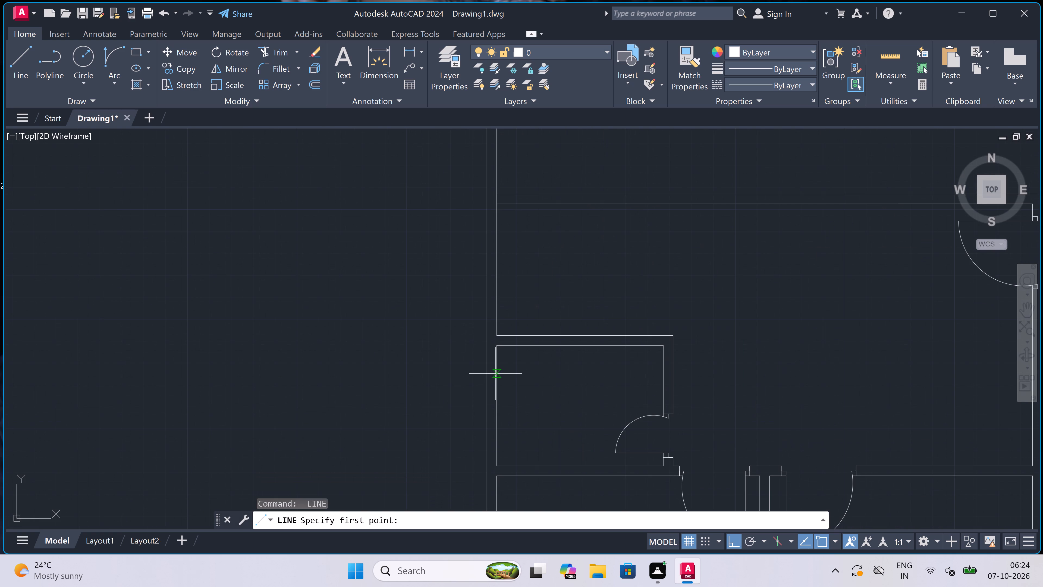
{"action": "left_click", "coordinate": [495, 374]}
{"action": "left_click", "coordinate": [482, 375]}
{"action": "scroll", "coordinate": [485, 374], "scroll_direction": "up", "scroll_amount": 3}
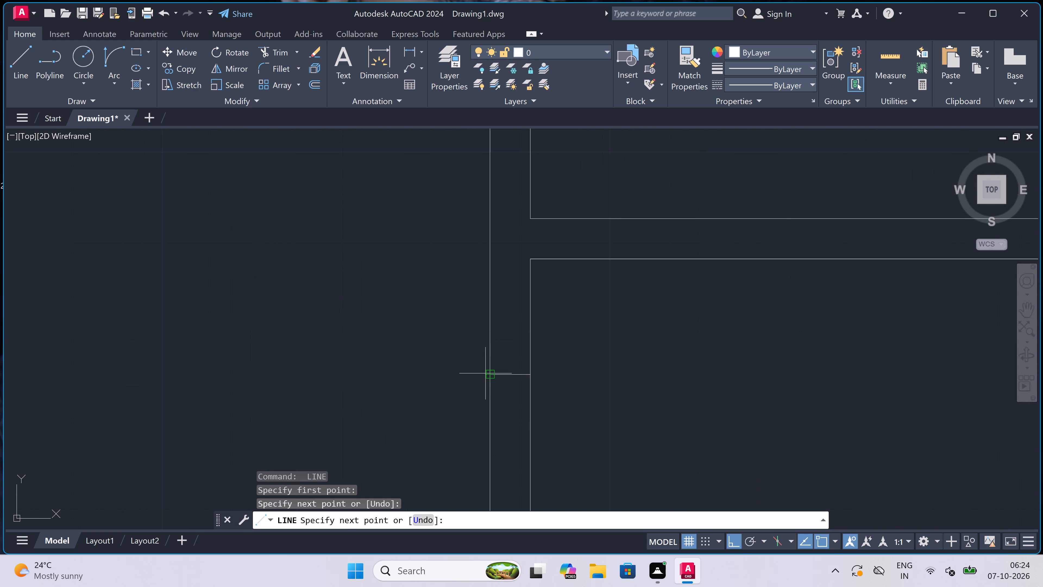
{"action": "left_click", "coordinate": [514, 375]}
{"action": "type", "text": "2'"}
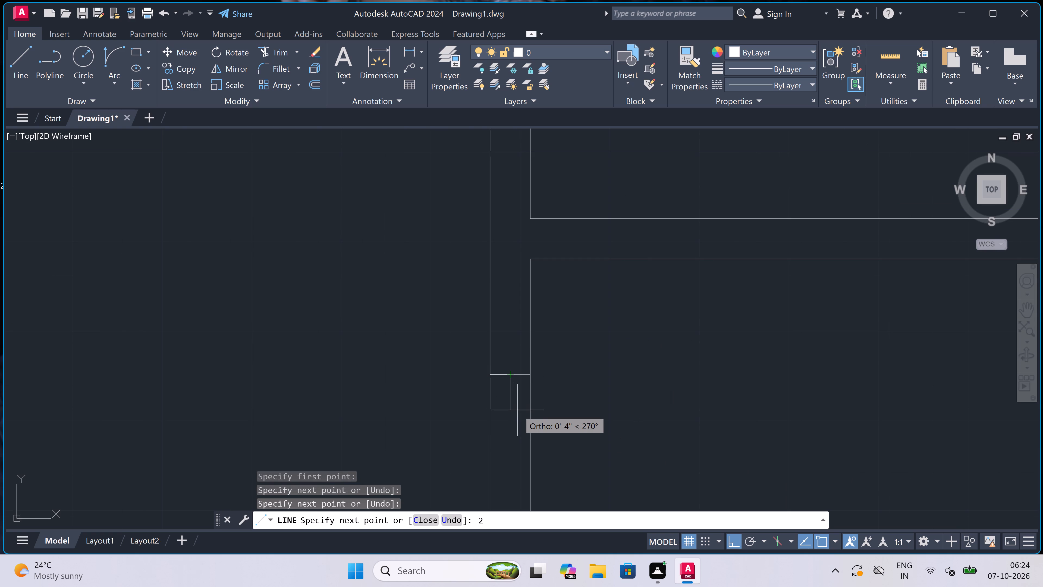
{"action": "key", "text": "space"}
{"action": "scroll", "coordinate": [523, 405], "scroll_direction": "down", "scroll_amount": 4}
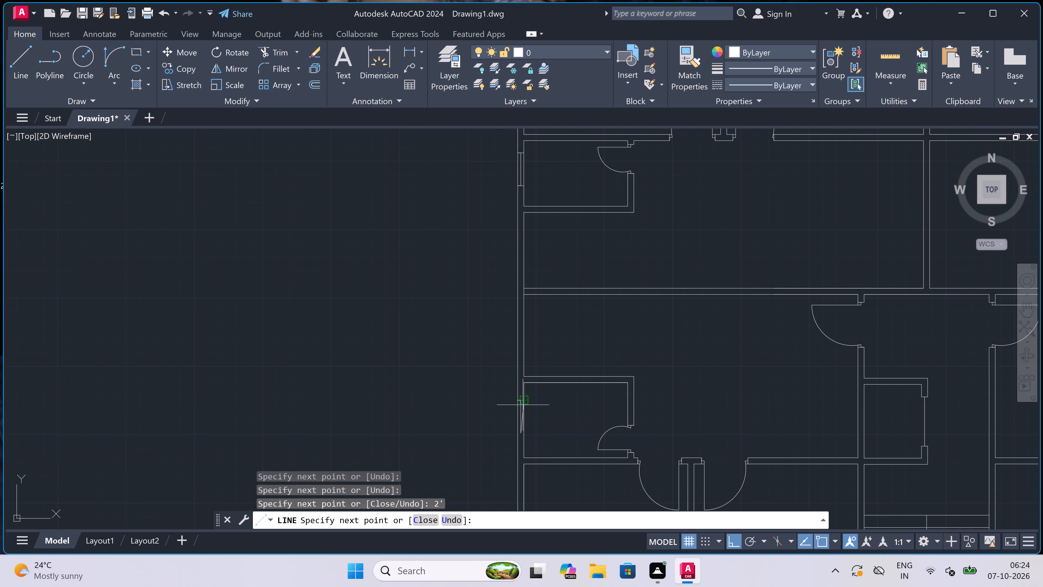
{"action": "scroll", "coordinate": [524, 471], "scroll_direction": "up", "scroll_amount": 3}
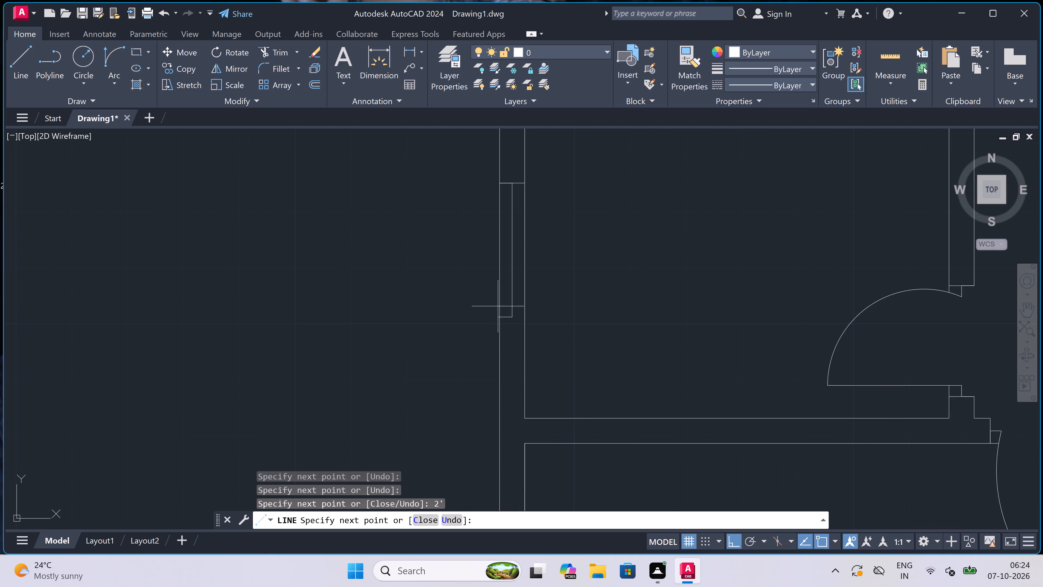
{"action": "left_click", "coordinate": [498, 315]}
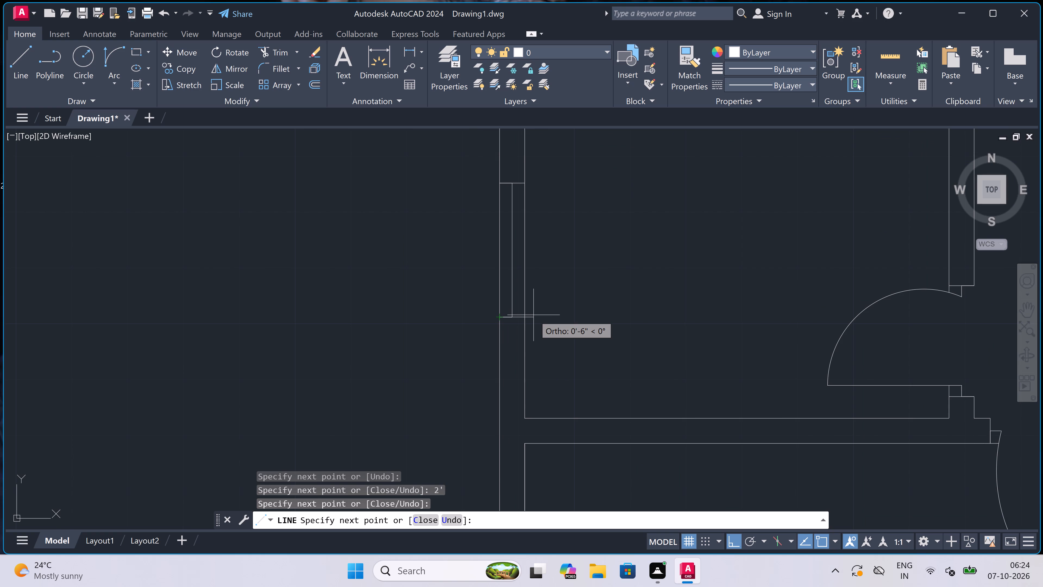
{"action": "left_click", "coordinate": [528, 317]}
{"action": "key", "text": "Escape"}
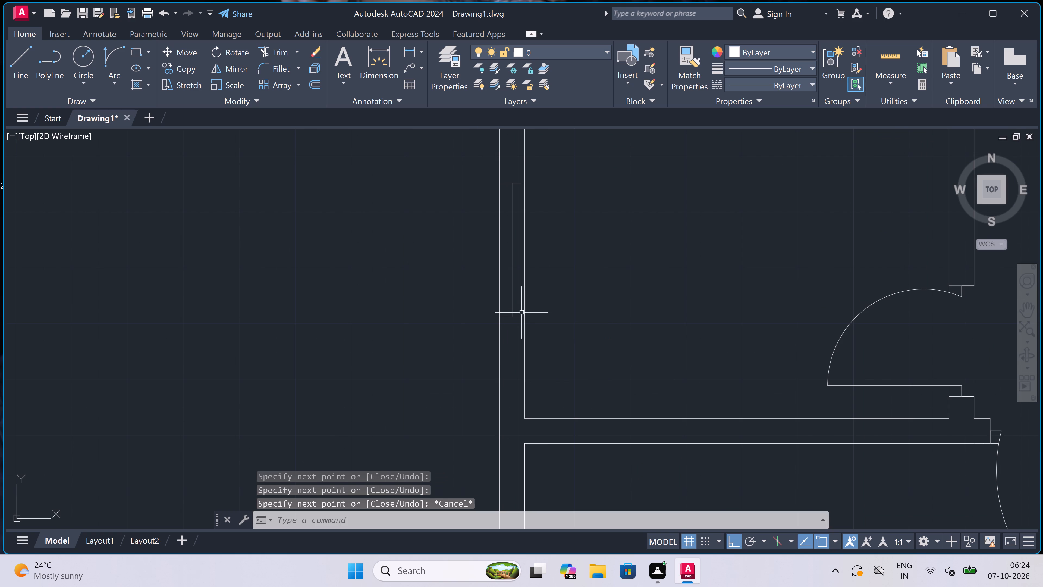
Draw a 5' window in the lower-left corner room's outer left wall, with a line across the wall at each end and a centre line.
{"action": "scroll", "coordinate": [498, 311], "scroll_direction": "down", "scroll_amount": 5}
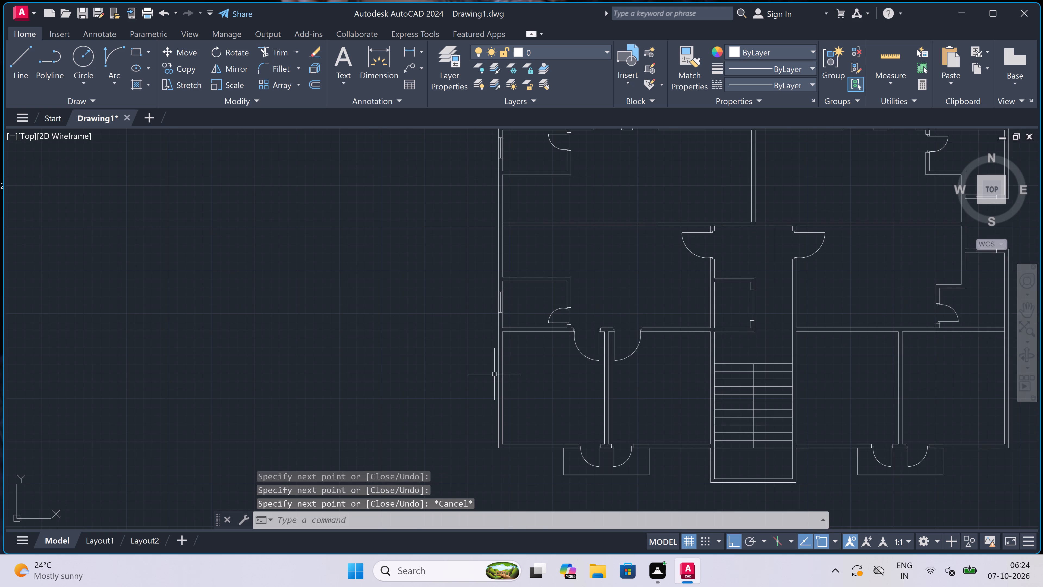
{"action": "key", "text": "space"}
{"action": "scroll", "coordinate": [501, 360], "scroll_direction": "up", "scroll_amount": 3}
{"action": "left_click", "coordinate": [506, 356]}
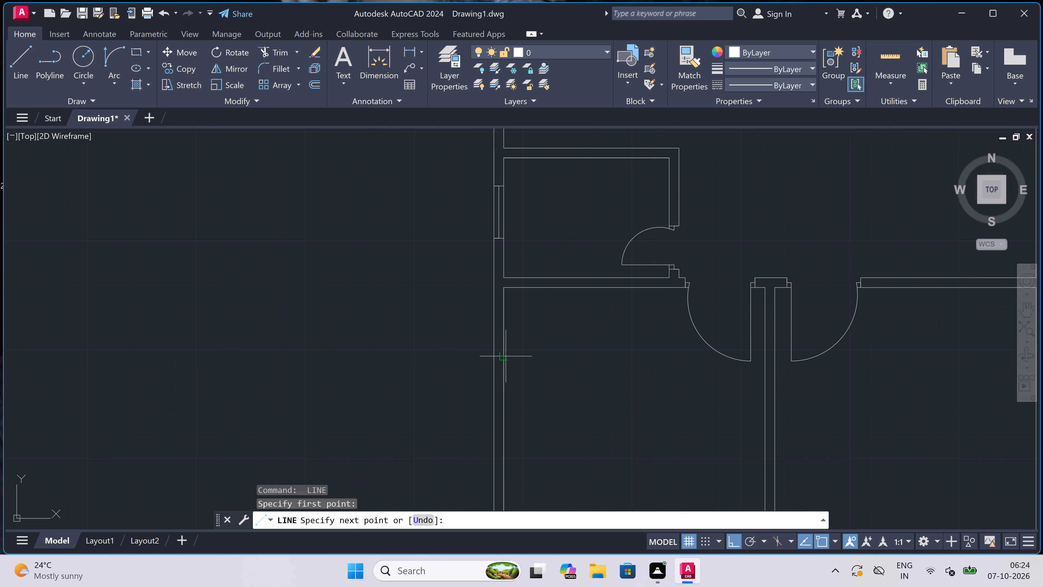
{"action": "left_click", "coordinate": [496, 352]}
{"action": "scroll", "coordinate": [496, 352], "scroll_direction": "up", "scroll_amount": 4}
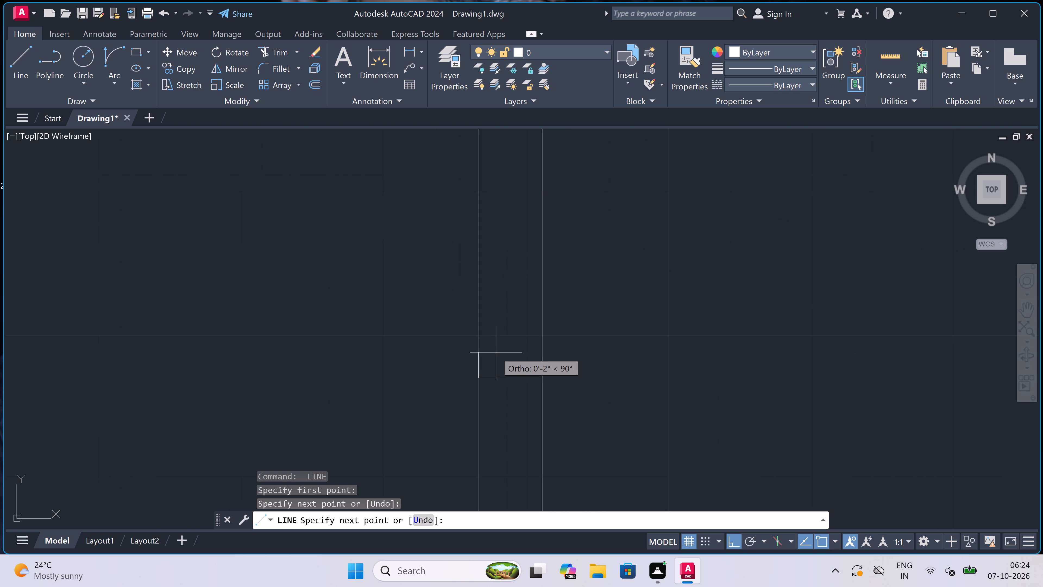
{"action": "left_click", "coordinate": [507, 377]}
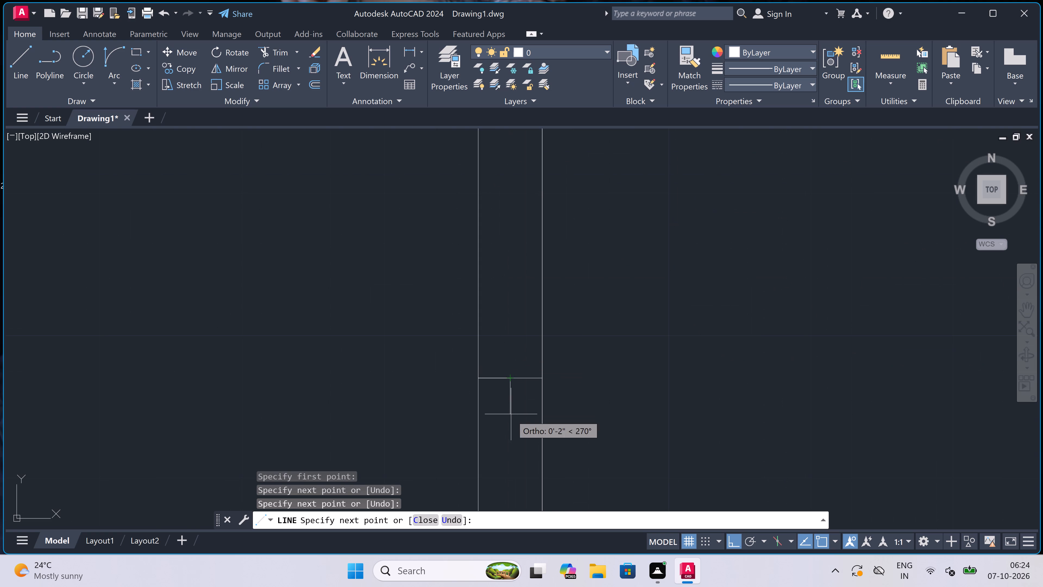
{"action": "type", "text": "5'"}
{"action": "key", "text": "space"}
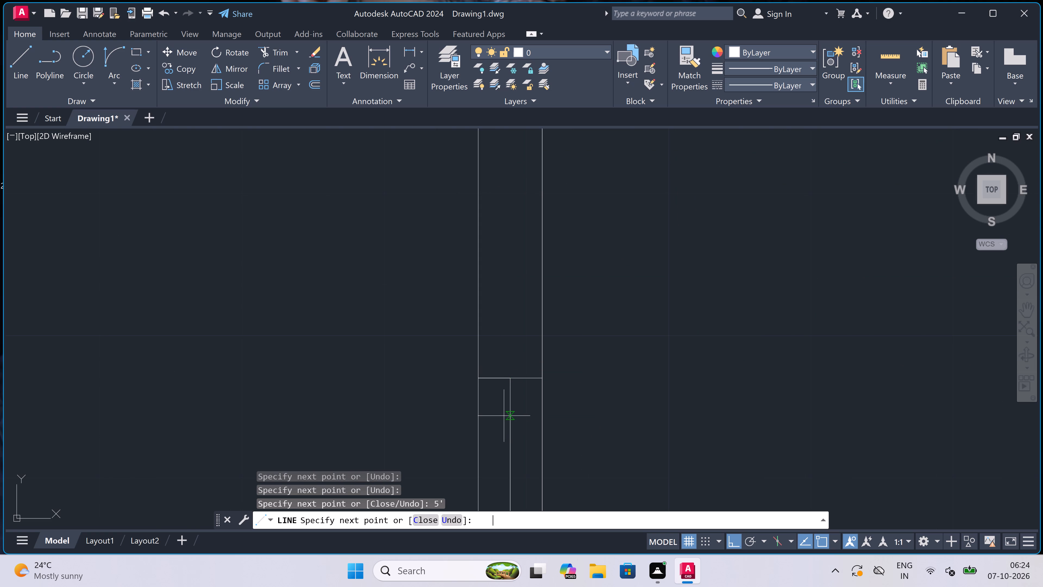
{"action": "scroll", "coordinate": [511, 400], "scroll_direction": "down", "scroll_amount": 7}
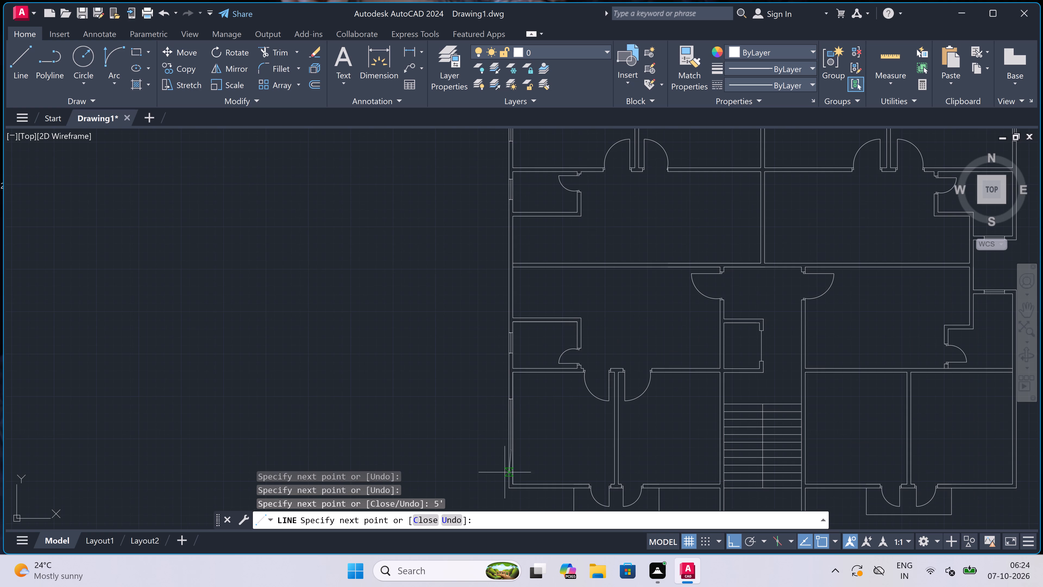
{"action": "scroll", "coordinate": [515, 453], "scroll_direction": "up", "scroll_amount": 4}
{"action": "scroll", "coordinate": [497, 434], "scroll_direction": "up", "scroll_amount": 2}
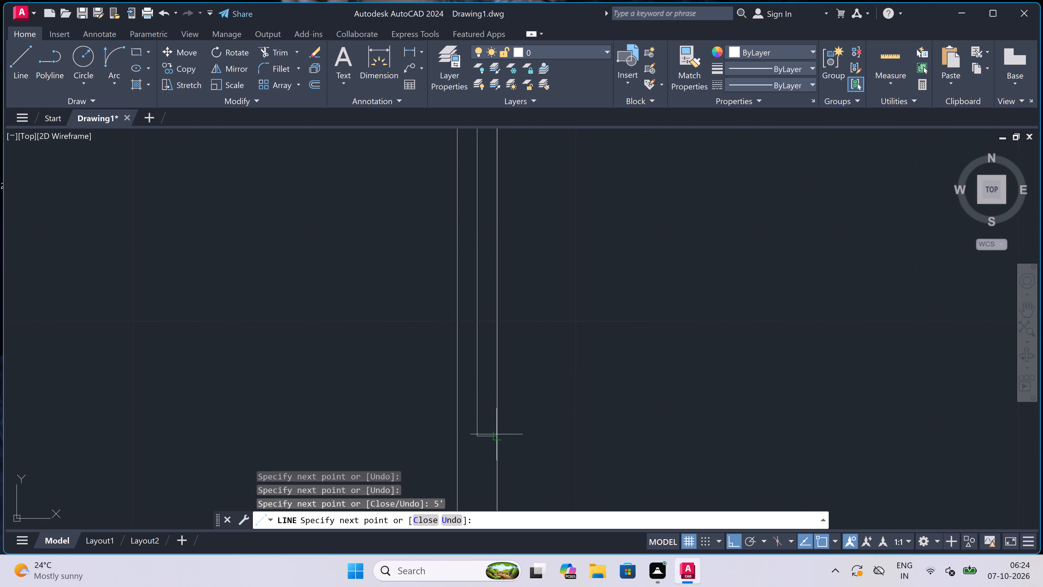
{"action": "left_click", "coordinate": [497, 435]}
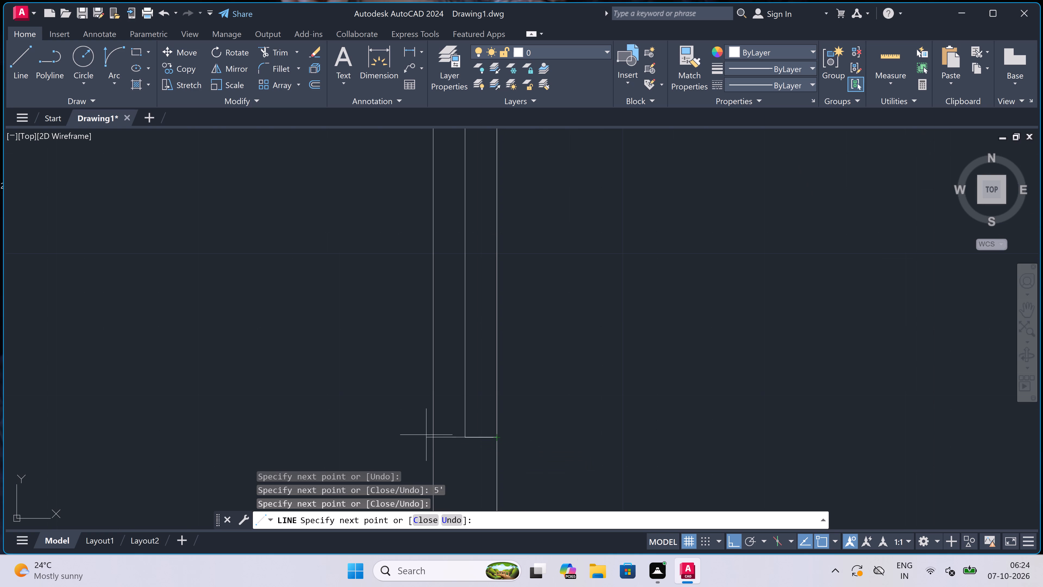
{"action": "left_click", "coordinate": [432, 436]}
{"action": "key", "text": "Escape"}
Start a window in the bottom wall of the room left of the staircase with an end line across the wall, returning to its midpoint.
{"action": "scroll", "coordinate": [488, 415], "scroll_direction": "down", "scroll_amount": 5}
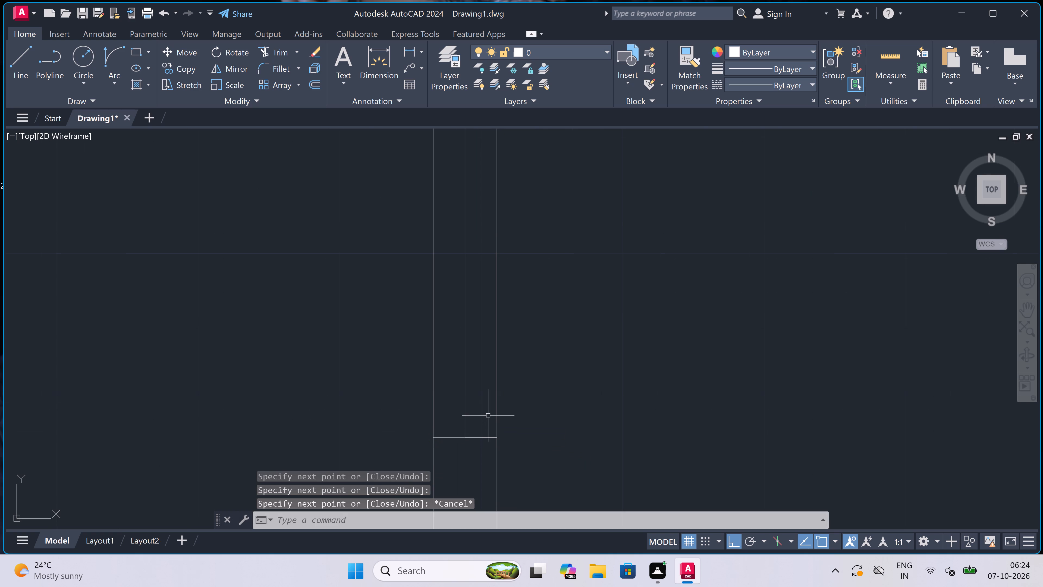
{"action": "scroll", "coordinate": [491, 390], "scroll_direction": "down", "scroll_amount": 3}
{"action": "scroll", "coordinate": [535, 385], "scroll_direction": "up", "scroll_amount": 3}
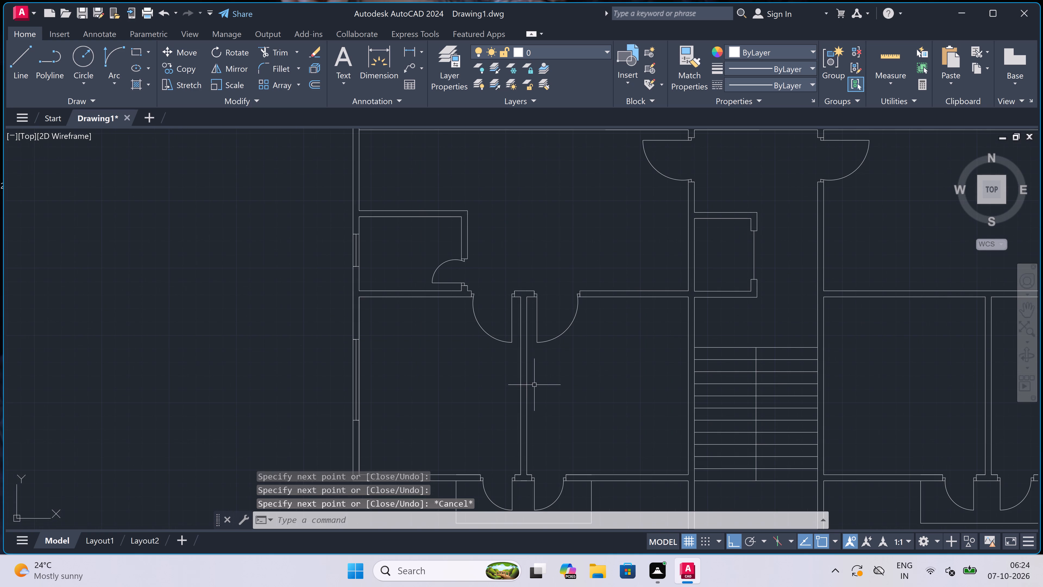
{"action": "scroll", "coordinate": [633, 425], "scroll_direction": "down", "scroll_amount": 5}
{"action": "scroll", "coordinate": [639, 437], "scroll_direction": "up", "scroll_amount": 4}
{"action": "scroll", "coordinate": [601, 393], "scroll_direction": "up", "scroll_amount": 3}
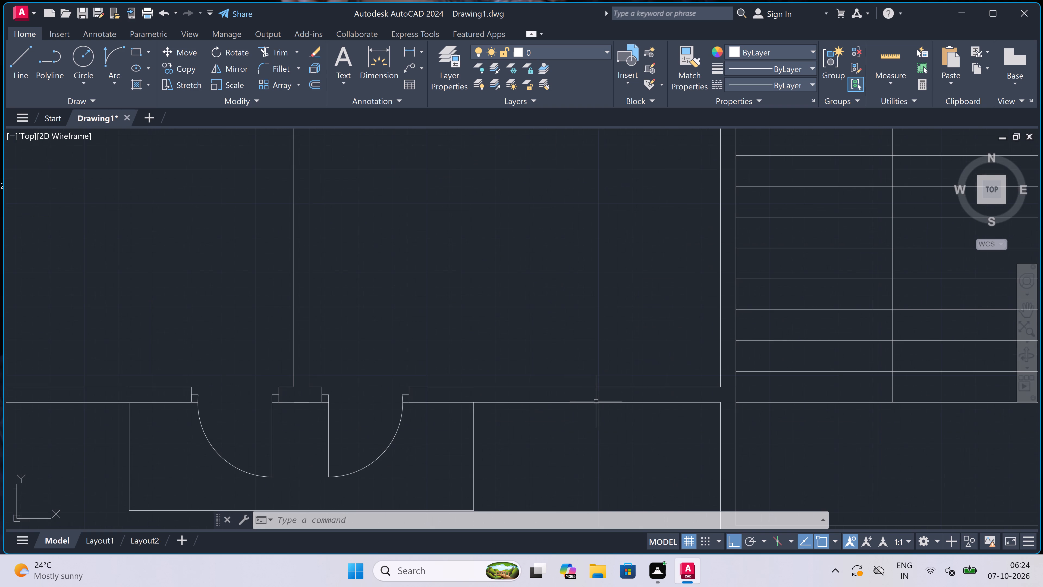
{"action": "scroll", "coordinate": [579, 388], "scroll_direction": "up", "scroll_amount": 1}
{"action": "key", "text": "space"}
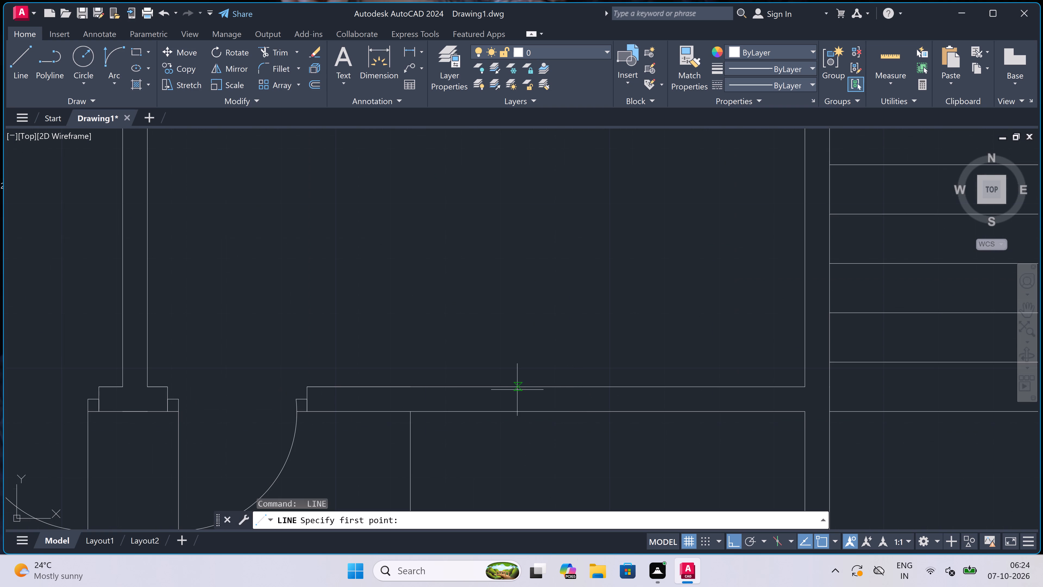
{"action": "left_click", "coordinate": [471, 387]}
{"action": "left_click", "coordinate": [471, 404]}
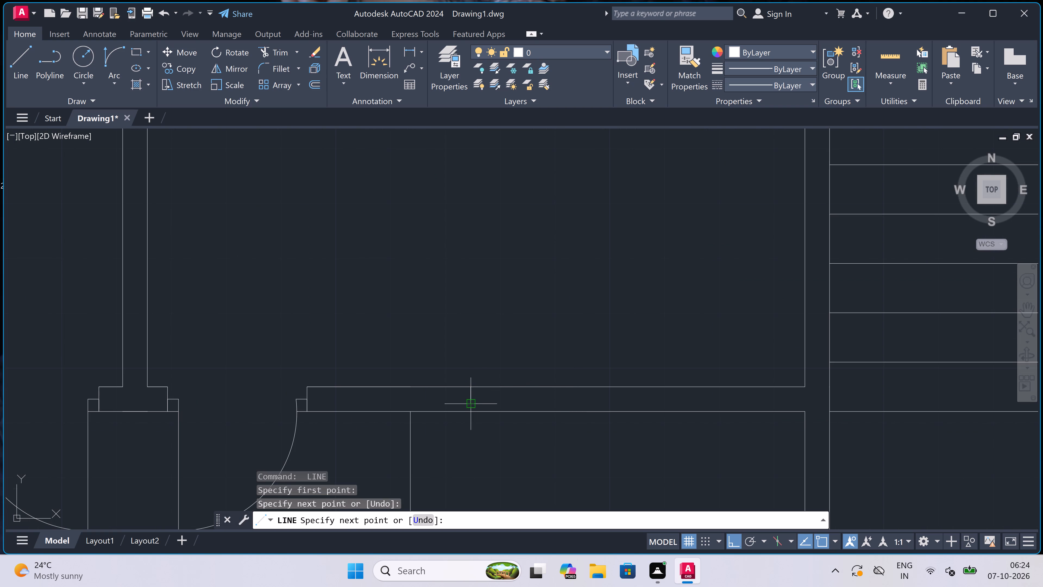
{"action": "left_click", "coordinate": [472, 412]}
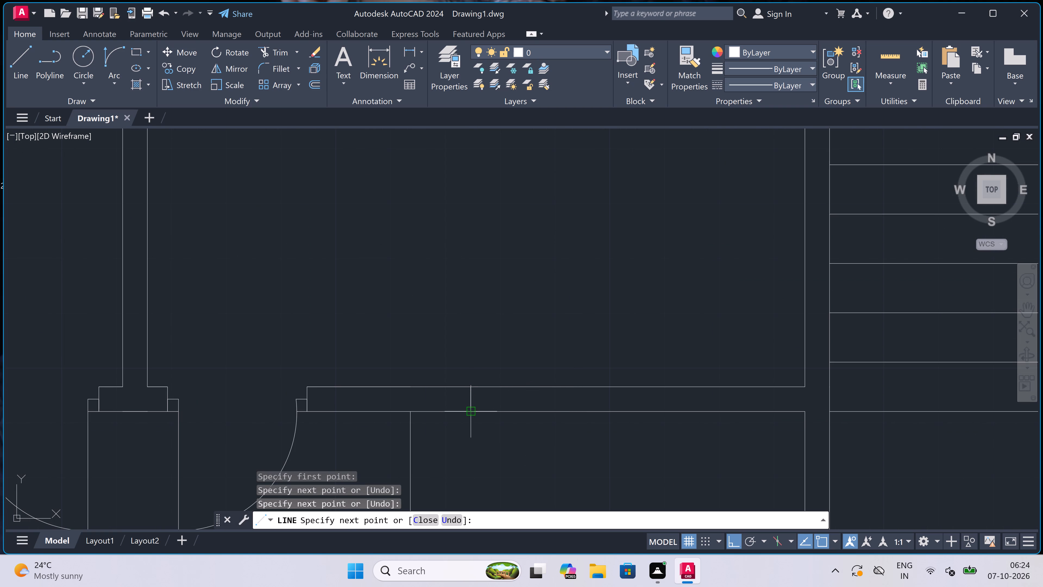
{"action": "scroll", "coordinate": [470, 395], "scroll_direction": "up", "scroll_amount": 3}
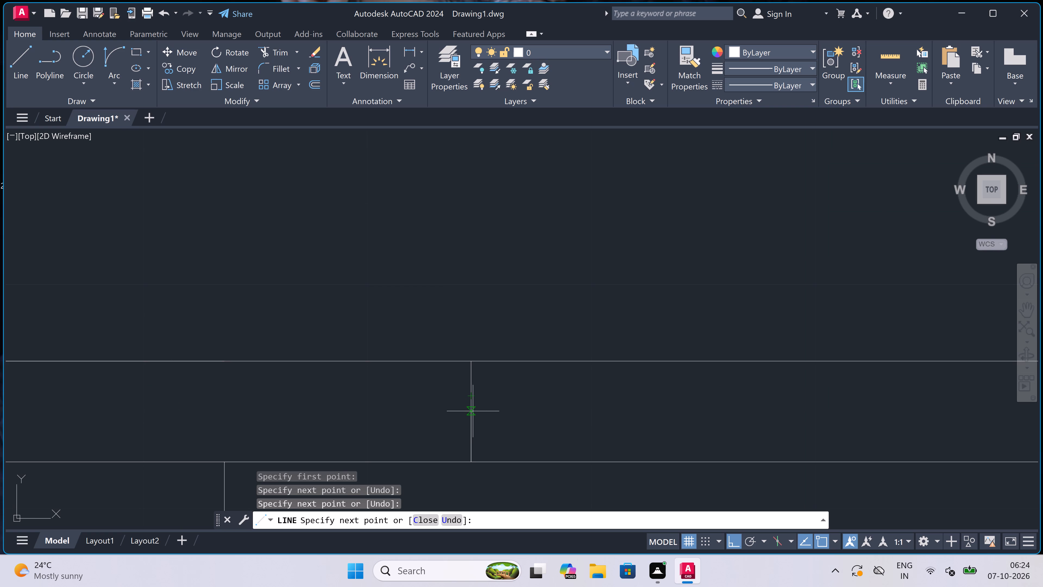
{"action": "left_click", "coordinate": [473, 408]}
{"action": "scroll", "coordinate": [473, 408], "scroll_direction": "down", "scroll_amount": 3}
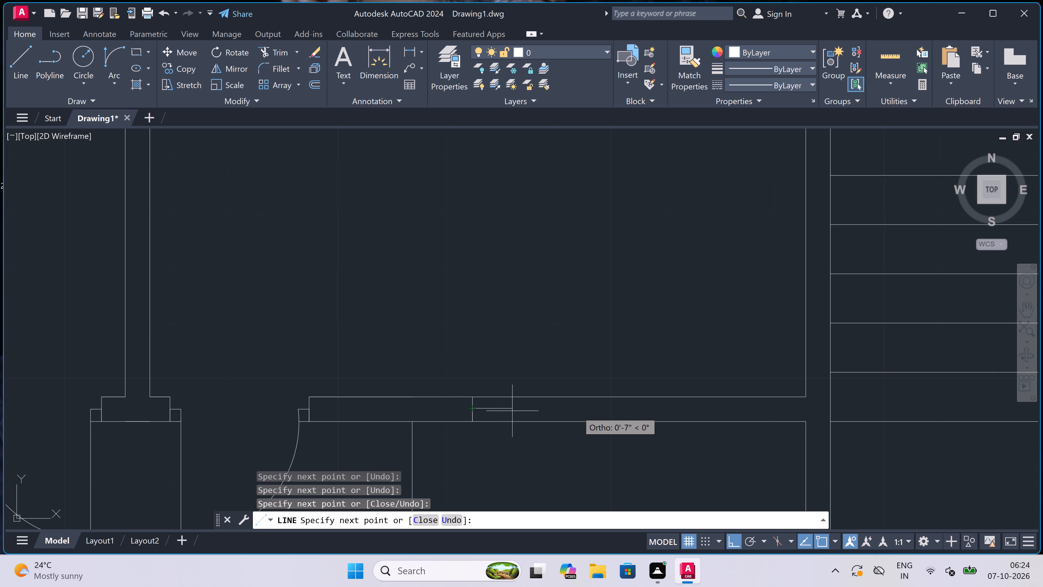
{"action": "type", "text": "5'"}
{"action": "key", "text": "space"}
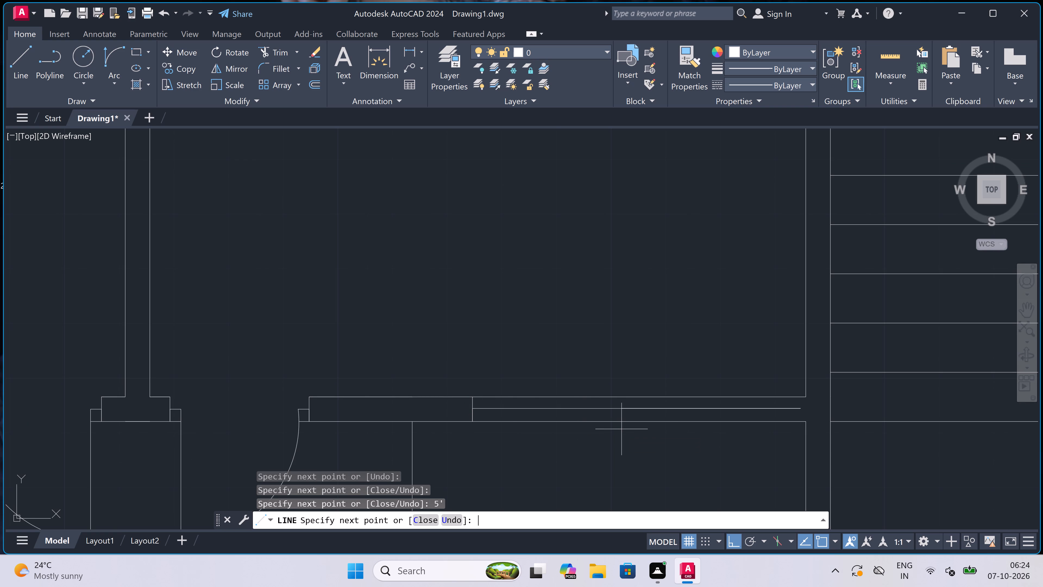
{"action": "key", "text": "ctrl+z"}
Draw the window's 4' centre line towards the staircase and close its far end with a line across the wall.
{"action": "type", "text": "4'"}
{"action": "key", "text": "space"}
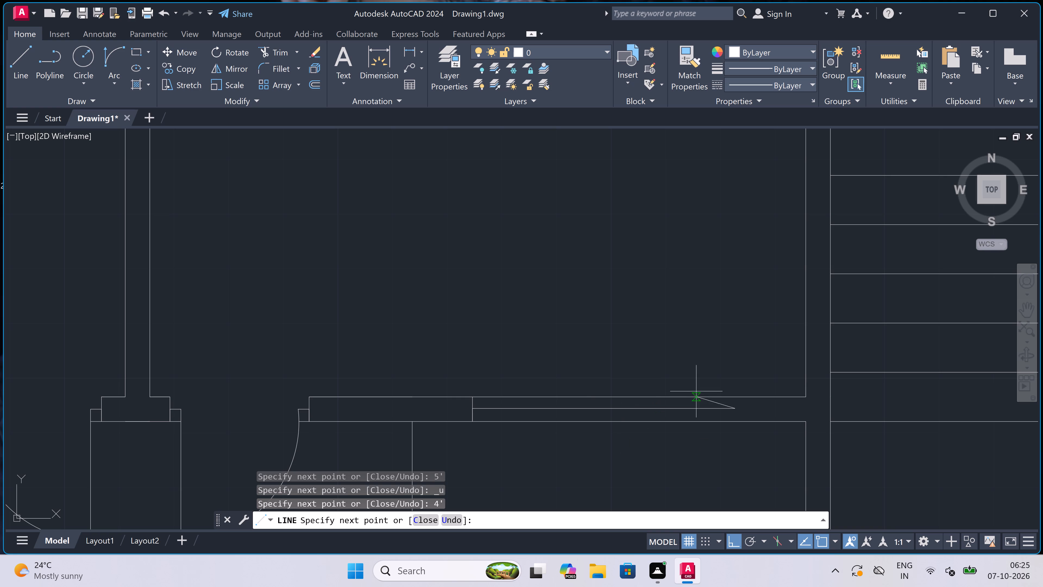
{"action": "double_click", "coordinate": [735, 394]}
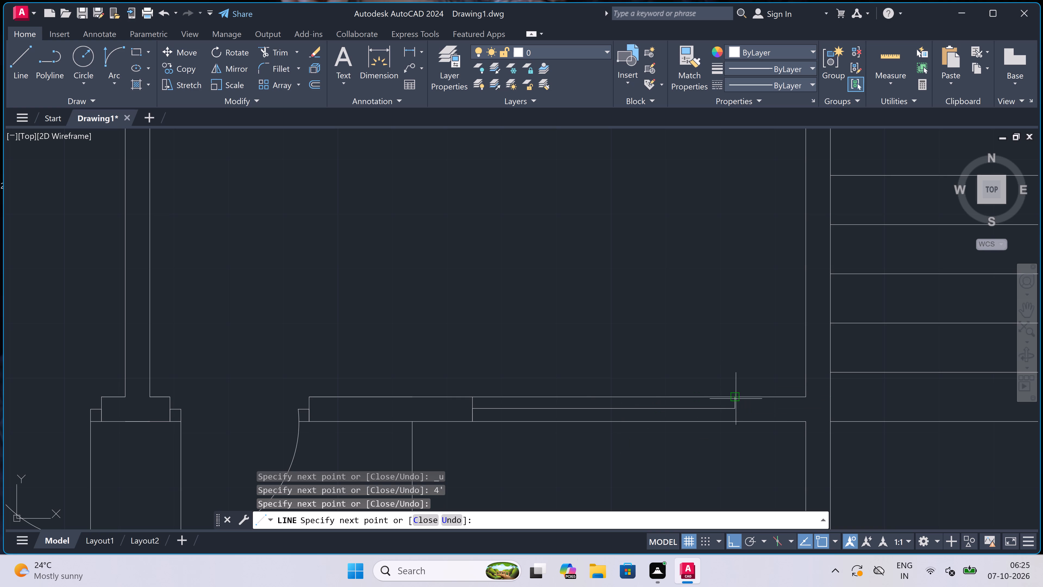
{"action": "left_click", "coordinate": [735, 419]}
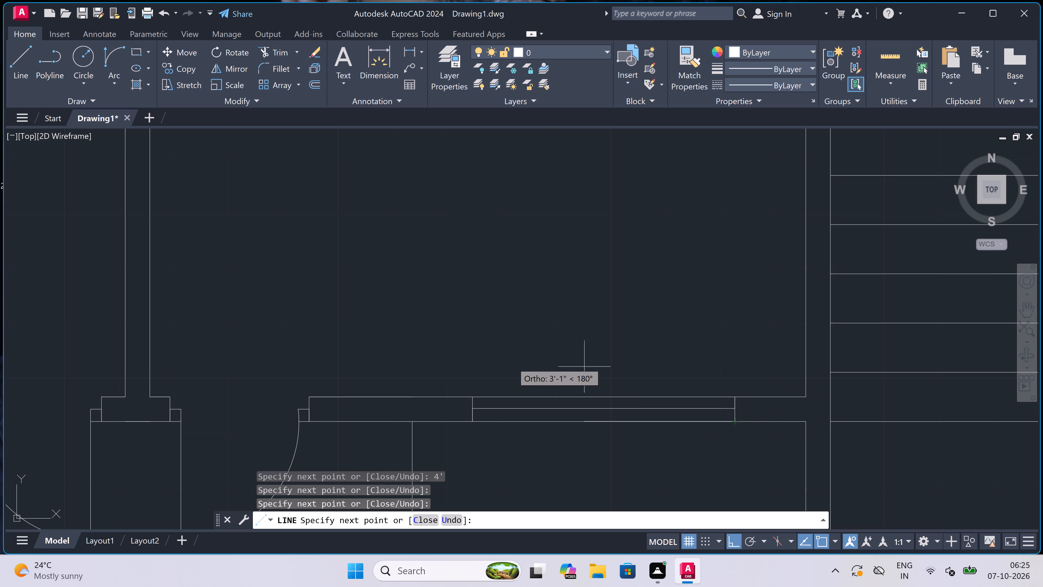
{"action": "key", "text": "Escape"}
Draw a 4' window in the bottom wall of the room right of the staircase, with lines across both ends and a centre line.
{"action": "scroll", "coordinate": [481, 364], "scroll_direction": "down", "scroll_amount": 5}
{"action": "scroll", "coordinate": [673, 366], "scroll_direction": "up", "scroll_amount": 3}
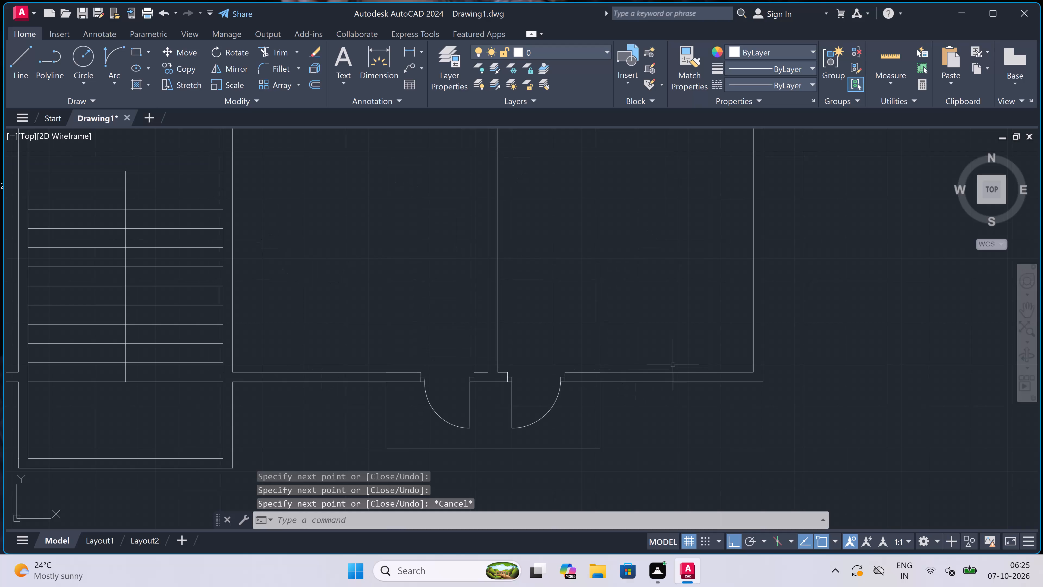
{"action": "scroll", "coordinate": [224, 397], "scroll_direction": "up", "scroll_amount": 2}
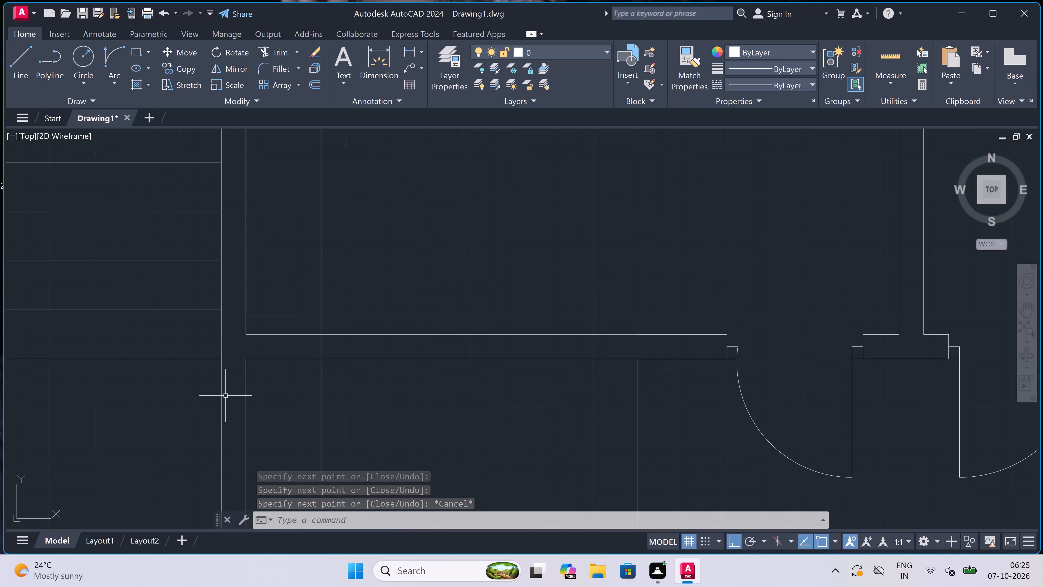
{"action": "key", "text": "space"}
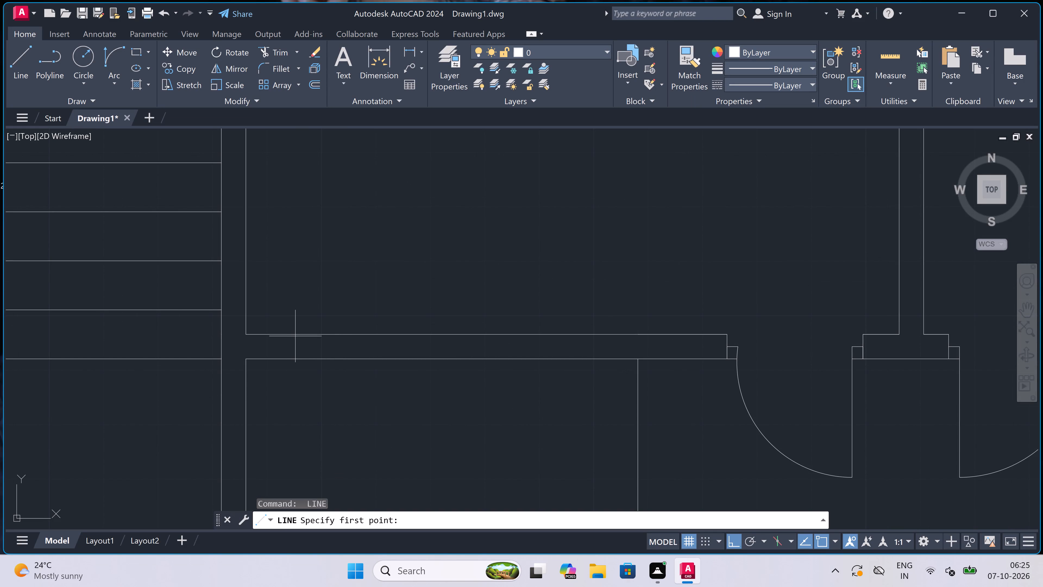
{"action": "left_click", "coordinate": [291, 335]}
{"action": "left_click", "coordinate": [293, 361]}
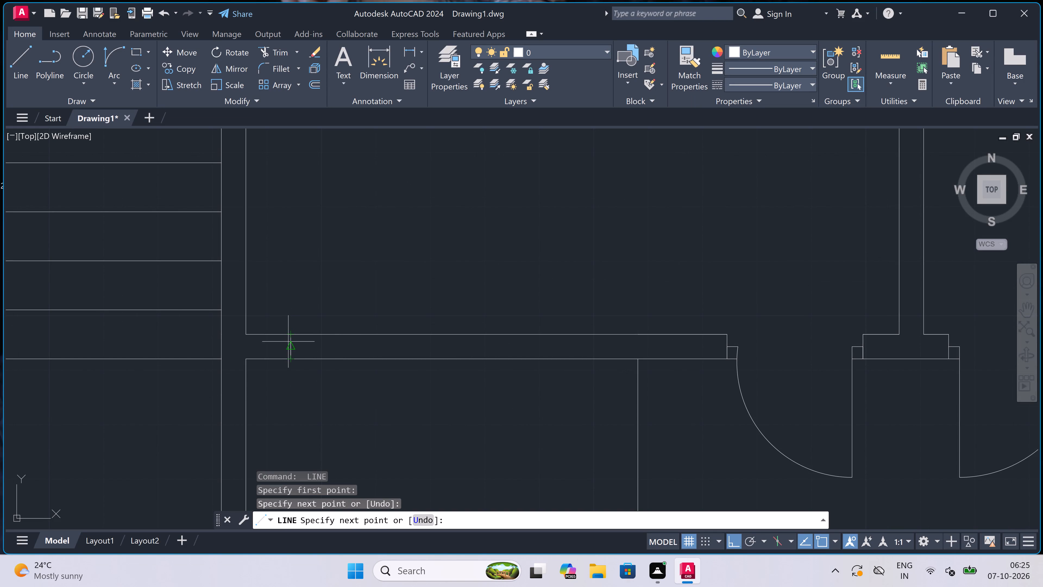
{"action": "left_click", "coordinate": [290, 348]}
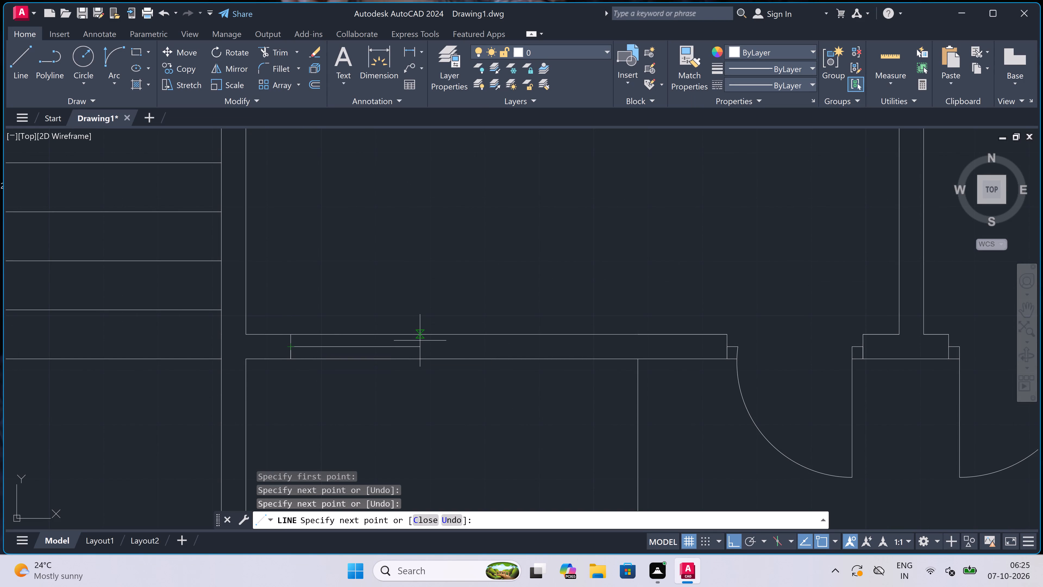
{"action": "type", "text": "4'"}
{"action": "key", "text": "space"}
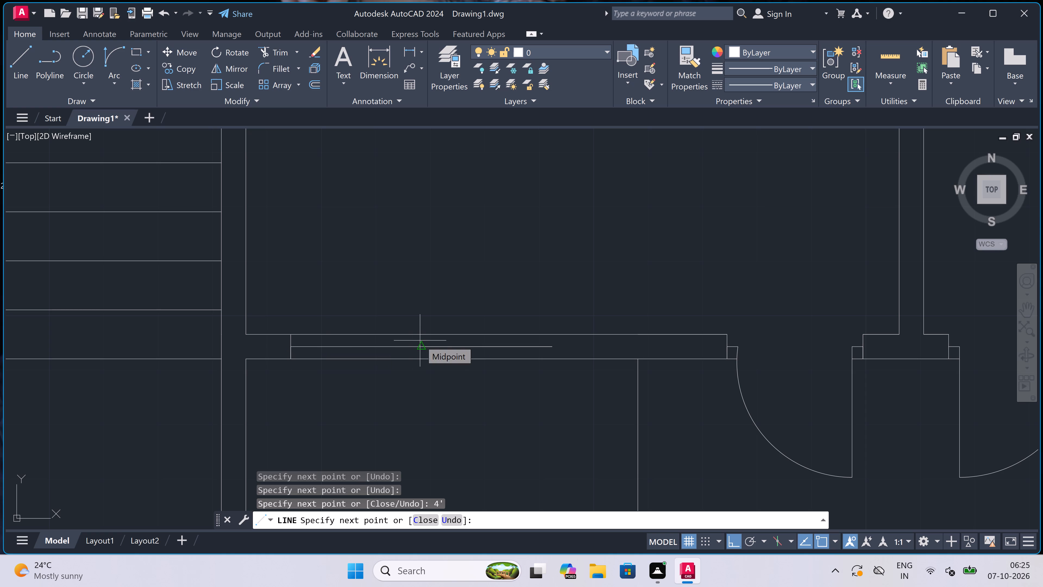
{"action": "left_click", "coordinate": [554, 330]}
{"action": "scroll", "coordinate": [553, 349], "scroll_direction": "up", "scroll_amount": 2}
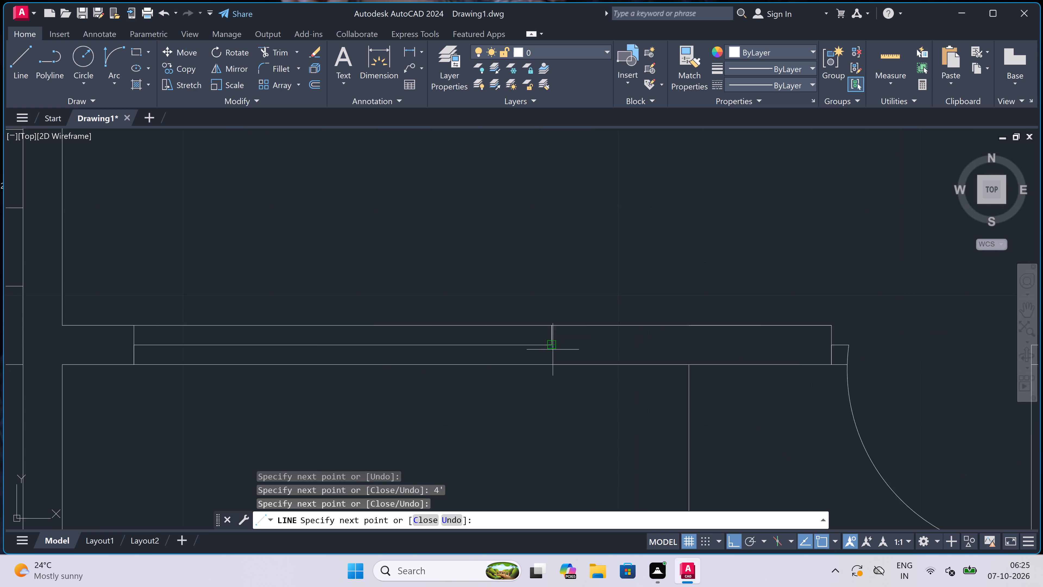
{"action": "scroll", "coordinate": [552, 349], "scroll_direction": "up", "scroll_amount": 1}
{"action": "left_click", "coordinate": [552, 386]}
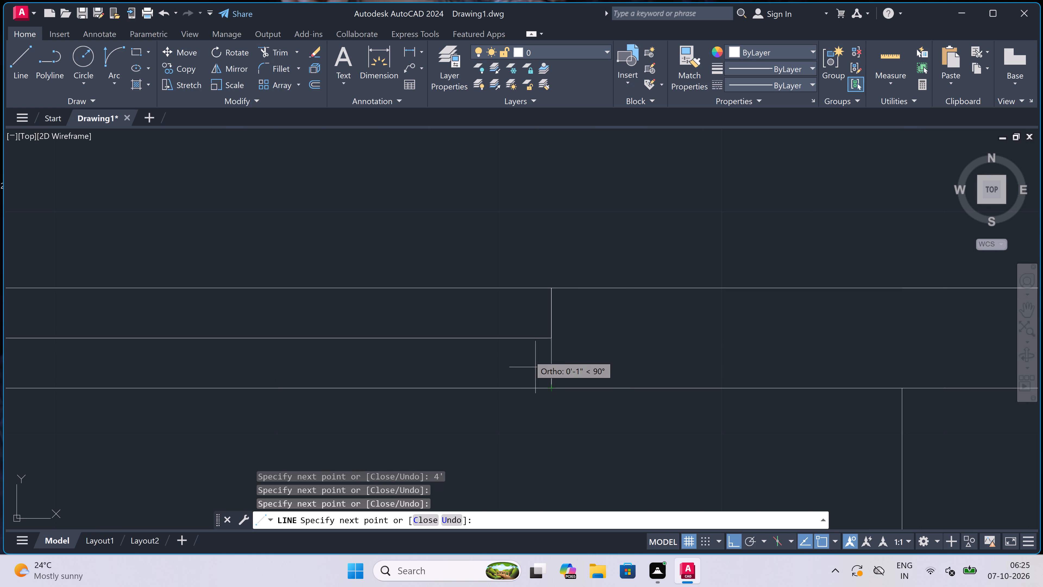
{"action": "key", "text": "Escape"}
Start a window in the lower-right corner room's outer right wall with an end line across the wall and a 5' centre line running down from its midpoint.
{"action": "scroll", "coordinate": [477, 344], "scroll_direction": "down", "scroll_amount": 9}
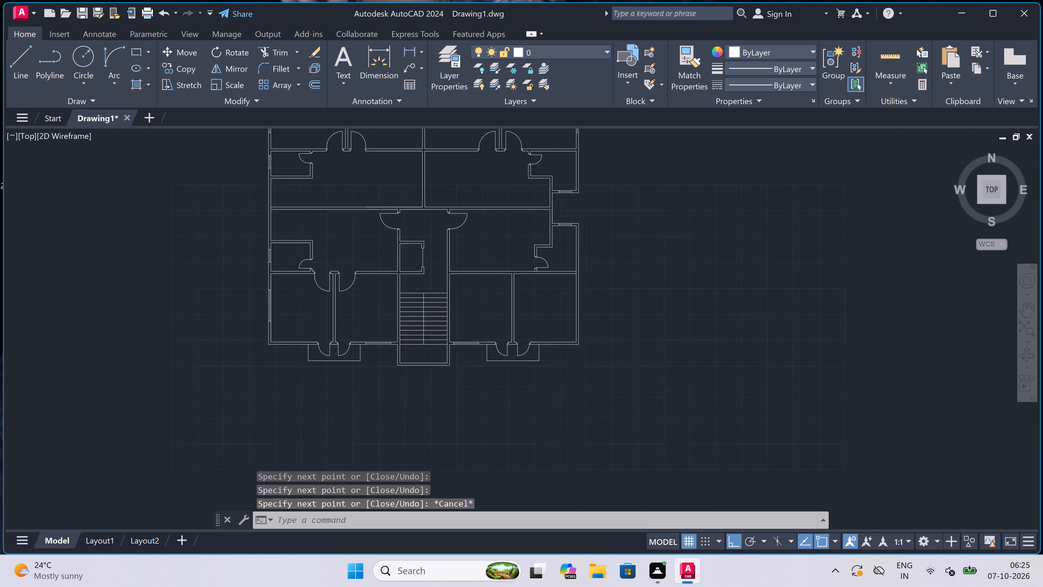
{"action": "scroll", "coordinate": [568, 279], "scroll_direction": "up", "scroll_amount": 2}
{"action": "scroll", "coordinate": [477, 366], "scroll_direction": "up", "scroll_amount": 3}
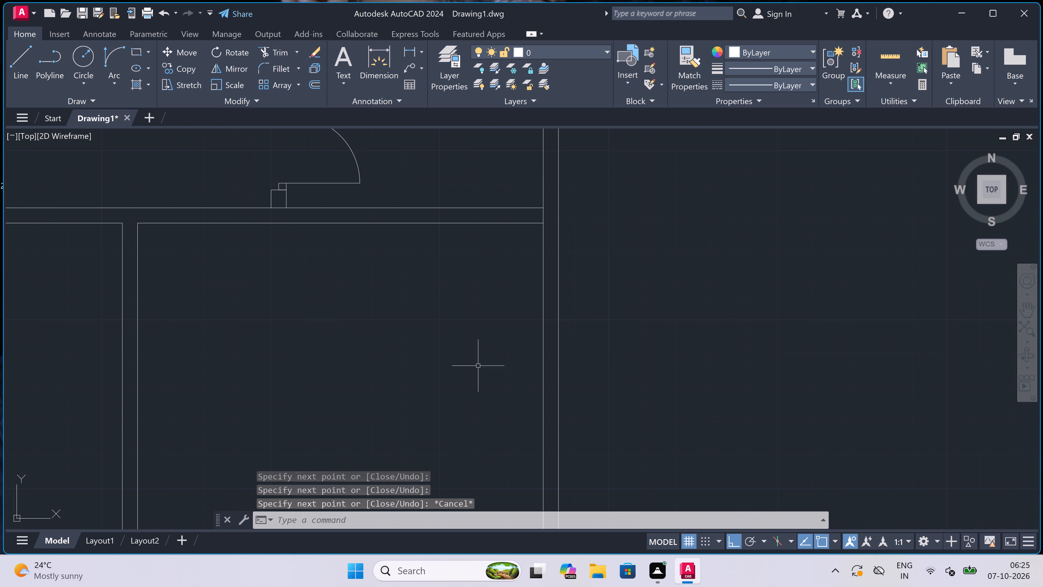
{"action": "key", "text": "space"}
{"action": "scroll", "coordinate": [539, 306], "scroll_direction": "down", "scroll_amount": 2}
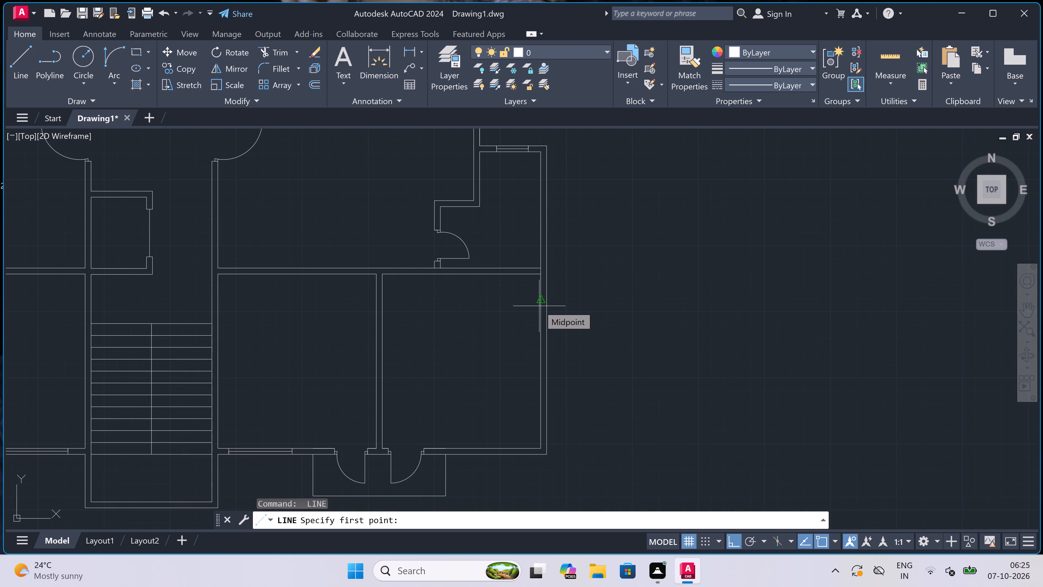
{"action": "scroll", "coordinate": [539, 306], "scroll_direction": "down", "scroll_amount": 2}
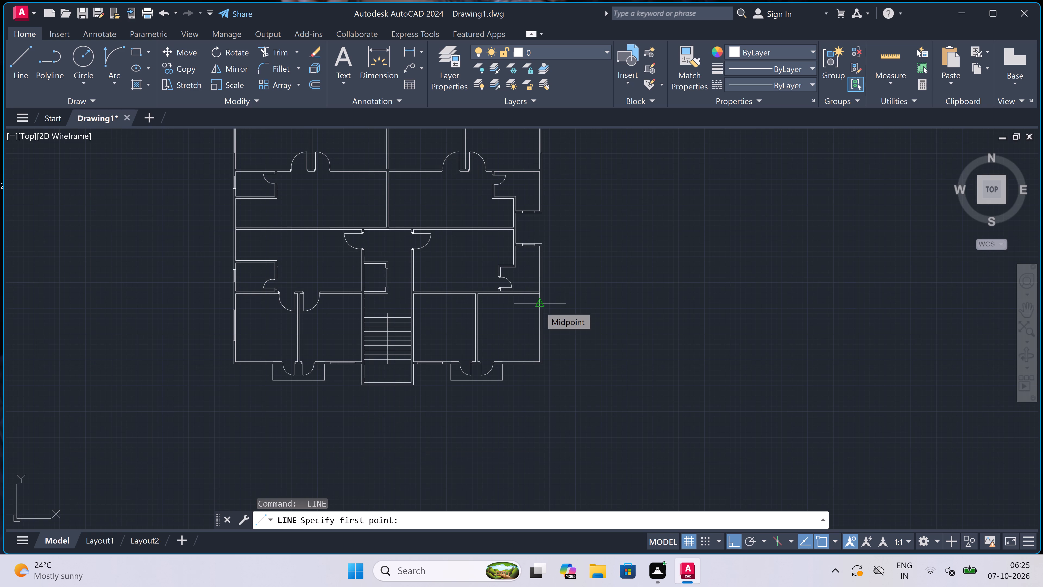
{"action": "scroll", "coordinate": [539, 306], "scroll_direction": "up", "scroll_amount": 3}
{"action": "left_click", "coordinate": [540, 316]}
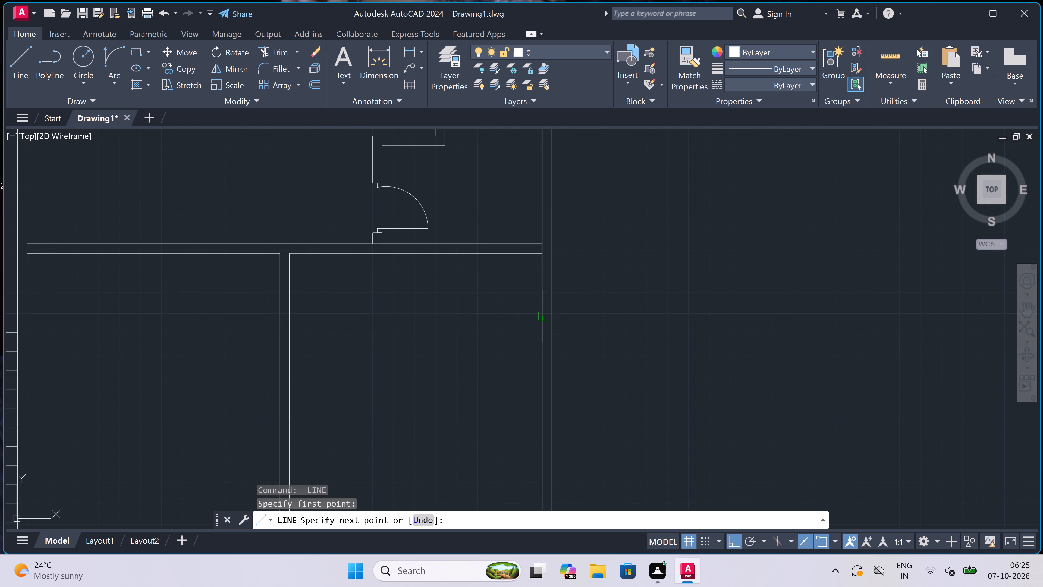
{"action": "left_click", "coordinate": [547, 319]}
{"action": "left_click", "coordinate": [544, 319]}
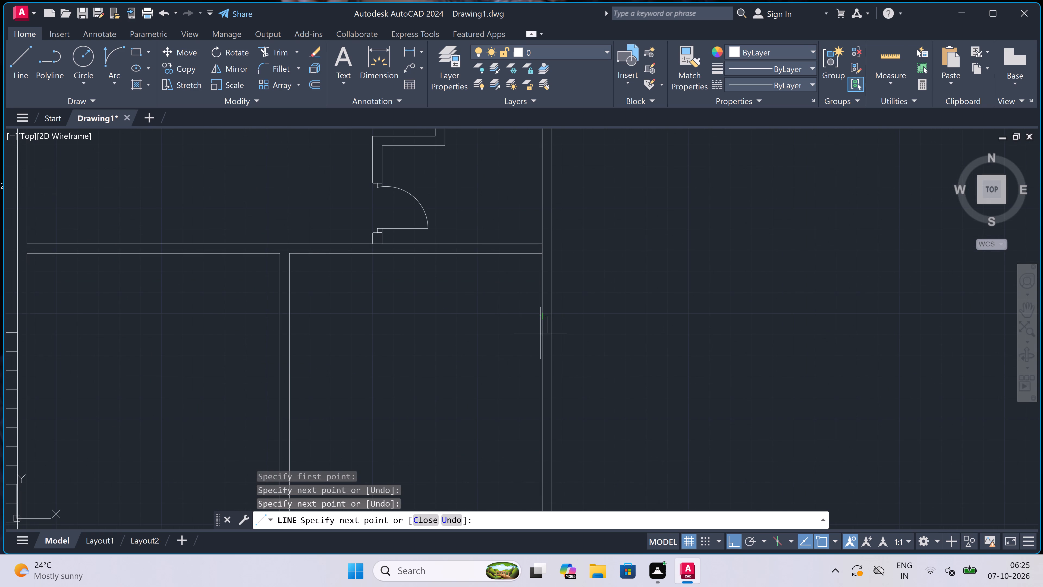
{"action": "scroll", "coordinate": [536, 341], "scroll_direction": "up", "scroll_amount": 3}
{"action": "type", "text": "5'"}
{"action": "key", "text": "space"}
Close the lower end of the corner room's 5' window with a line across the full wall thickness.
{"action": "scroll", "coordinate": [535, 341], "scroll_direction": "down", "scroll_amount": 4}
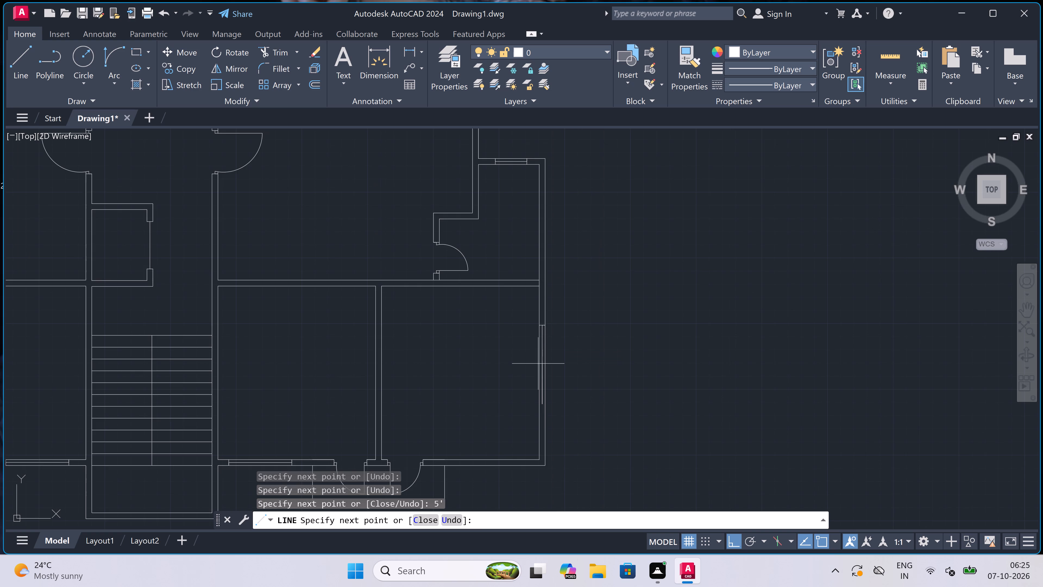
{"action": "scroll", "coordinate": [539, 382], "scroll_direction": "up", "scroll_amount": 1}
{"action": "scroll", "coordinate": [538, 432], "scroll_direction": "up", "scroll_amount": 3}
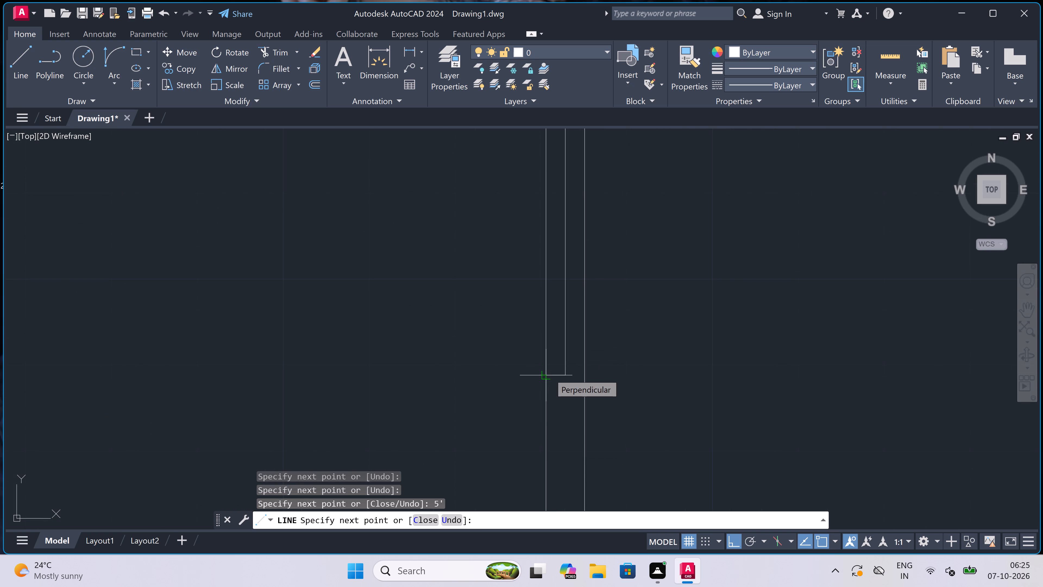
{"action": "left_click", "coordinate": [549, 373]}
{"action": "left_click", "coordinate": [586, 379]}
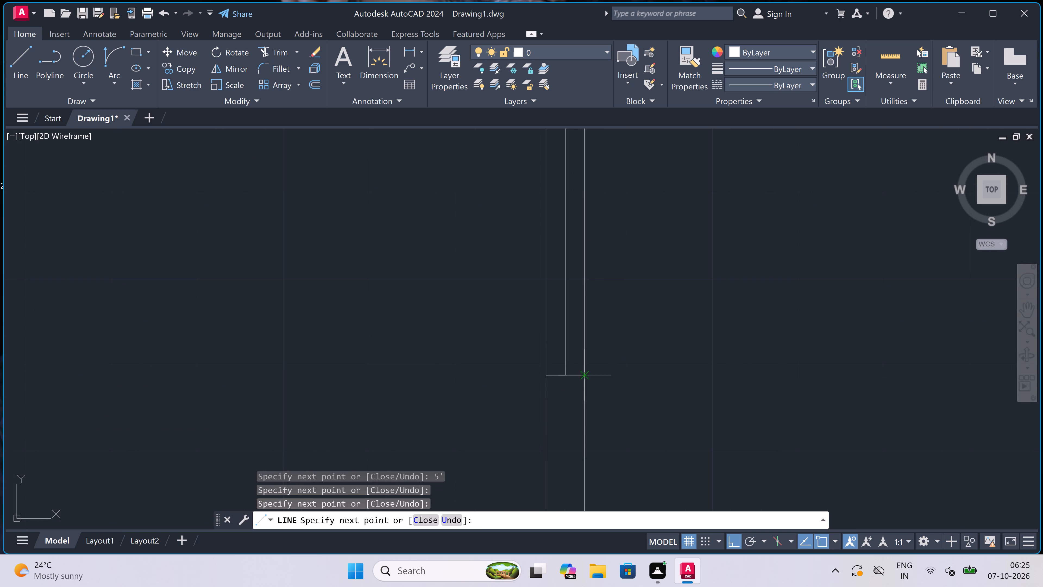
{"action": "key", "text": "Escape"}
In the lower-right corner room's top wall, beside the partition, draw a door jamb across the wall with a 2" stop and a 3' leaf into the room.
{"action": "scroll", "coordinate": [577, 361], "scroll_direction": "down", "scroll_amount": 5}
{"action": "scroll", "coordinate": [532, 334], "scroll_direction": "up", "scroll_amount": 1}
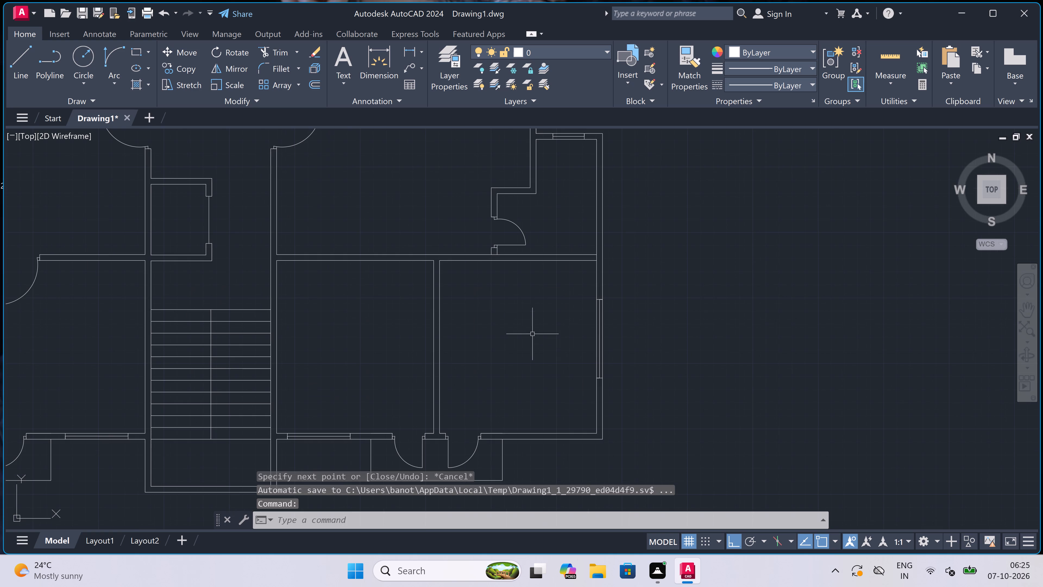
{"action": "key", "text": "space"}
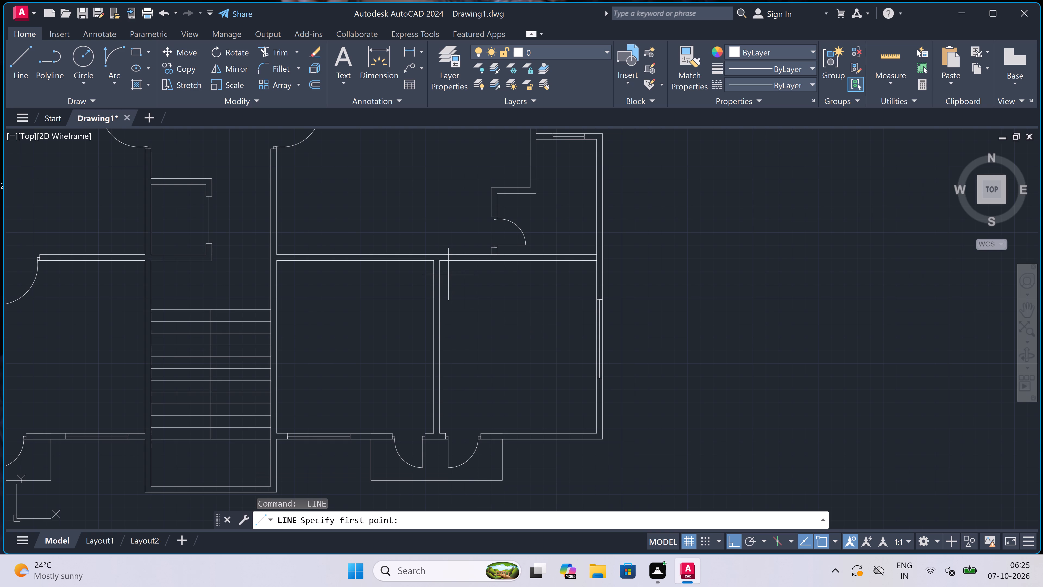
{"action": "scroll", "coordinate": [424, 248], "scroll_direction": "up", "scroll_amount": 4}
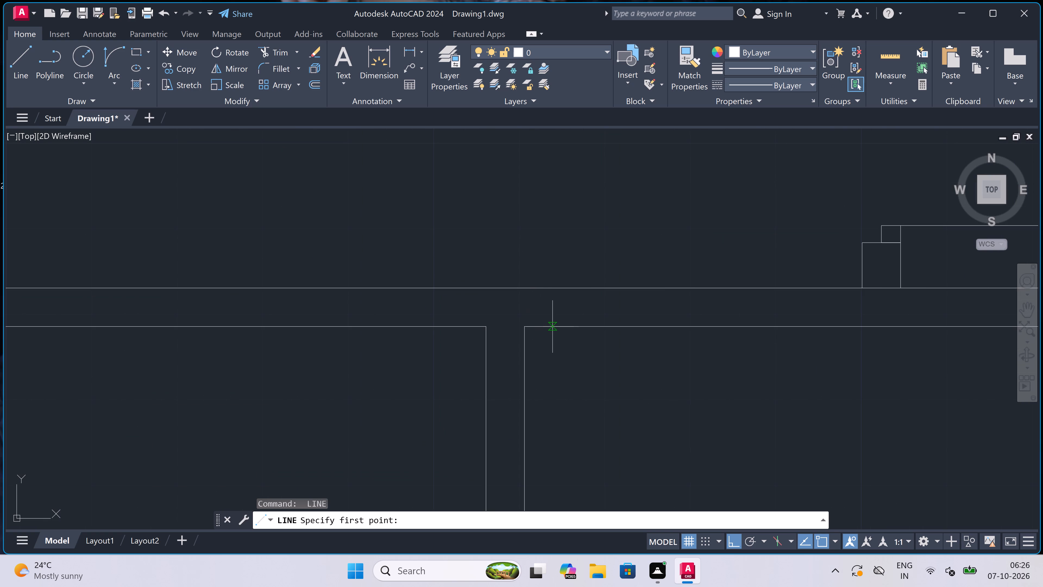
{"action": "left_click", "coordinate": [562, 328]}
{"action": "left_click", "coordinate": [560, 291]}
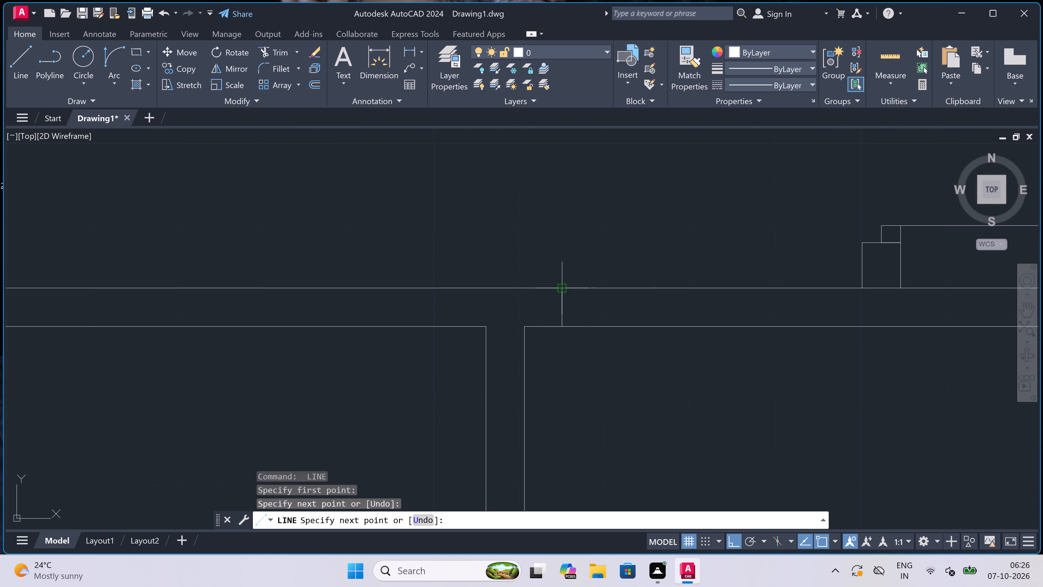
{"action": "left_click", "coordinate": [563, 311]}
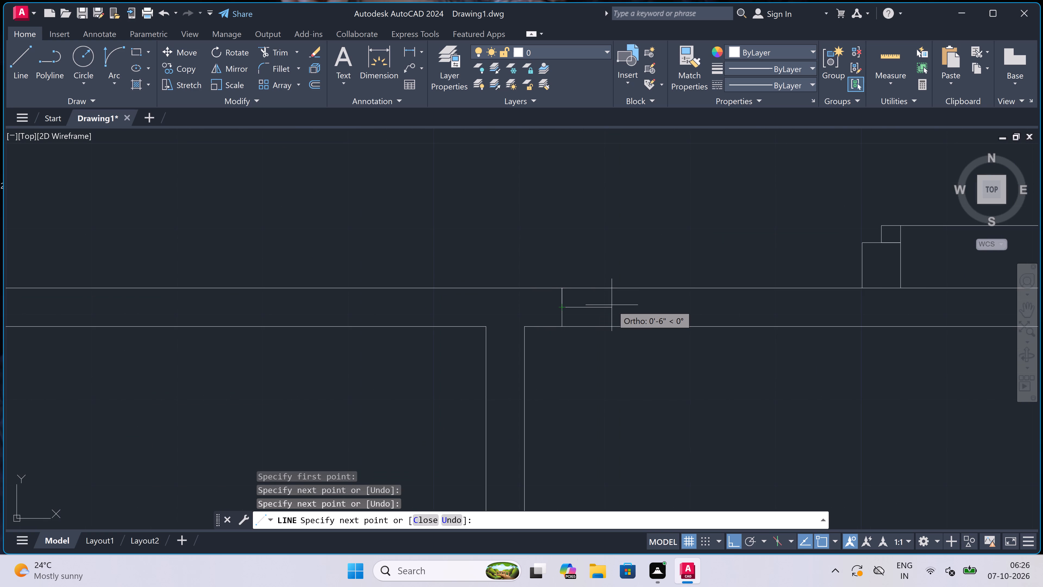
{"action": "type", "text": "2\""}
{"action": "key", "text": "space"}
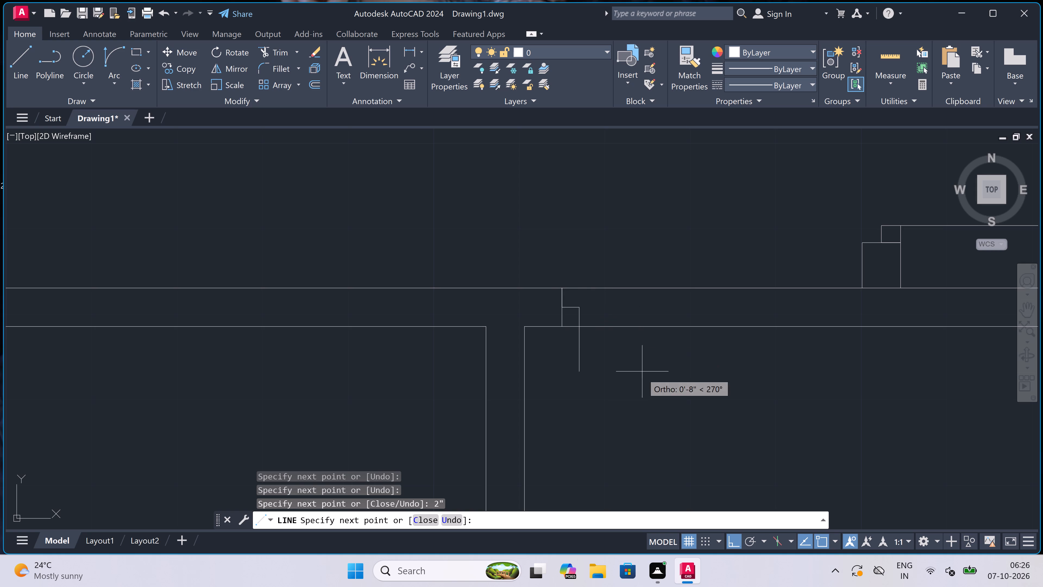
{"action": "type", "text": "3'"}
{"action": "key", "text": "space"}
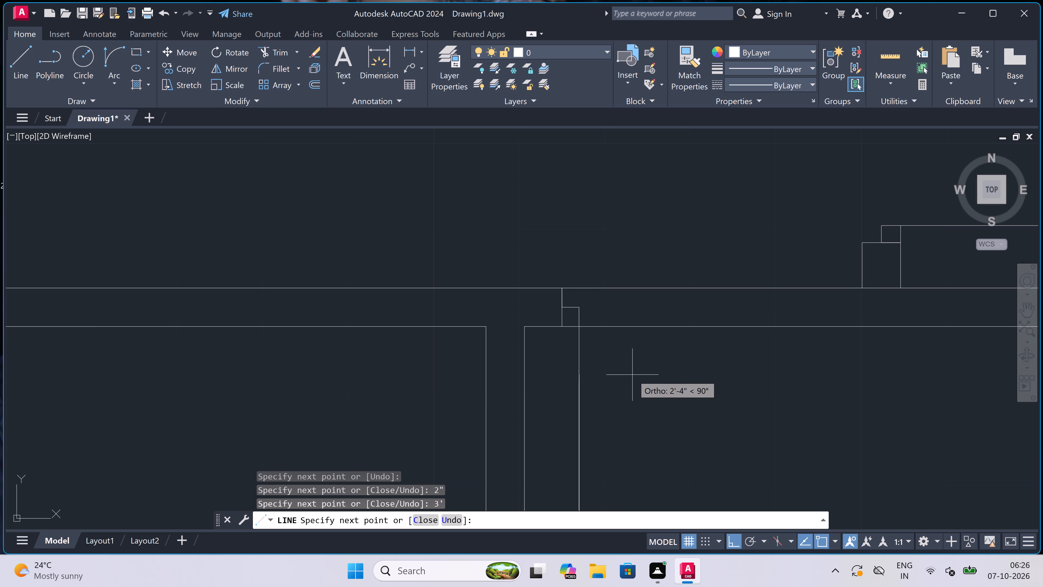
{"action": "scroll", "coordinate": [567, 314], "scroll_direction": "down", "scroll_amount": 5}
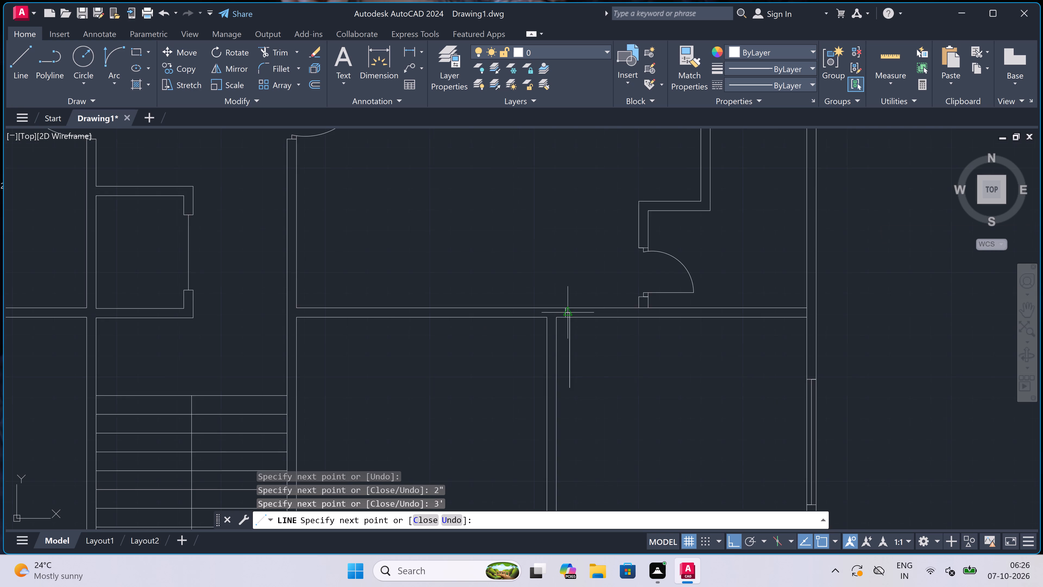
{"action": "scroll", "coordinate": [585, 340], "scroll_direction": "up", "scroll_amount": 3}
{"action": "key", "text": "Escape"}
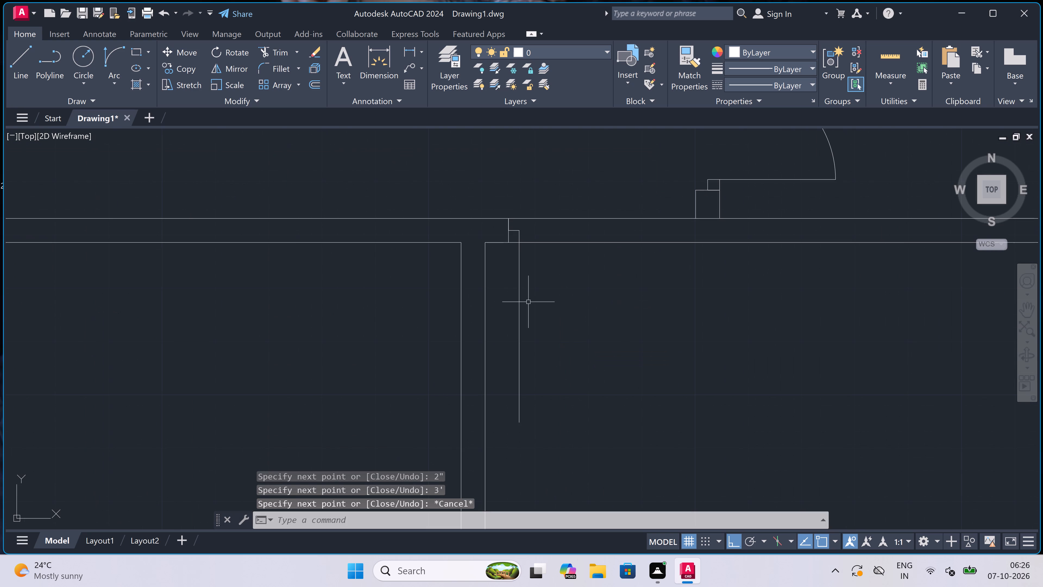
Draw a matching jamb line, 2" stop and 3' door leaf on the other side of the partition, in the room beside the staircase.
{"action": "key", "text": "space"}
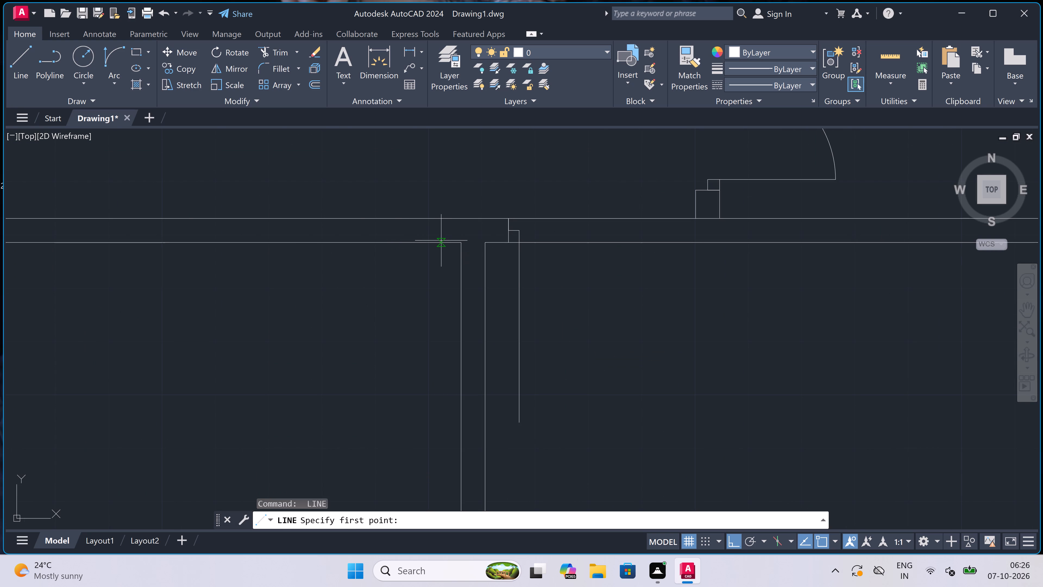
{"action": "left_click", "coordinate": [431, 243]}
{"action": "left_click", "coordinate": [429, 221]}
{"action": "left_click", "coordinate": [428, 231]}
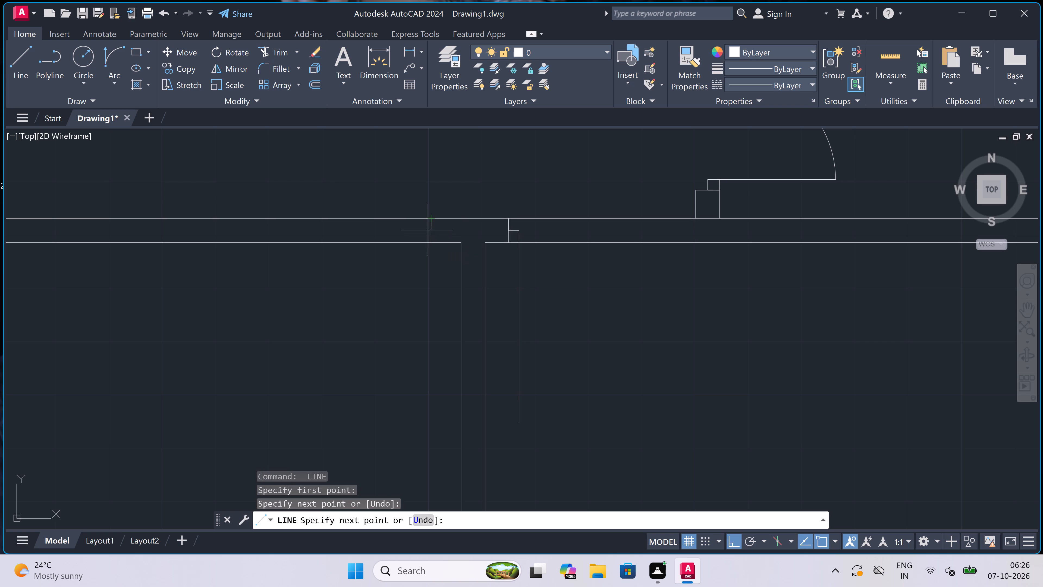
{"action": "type", "text": "2\""}
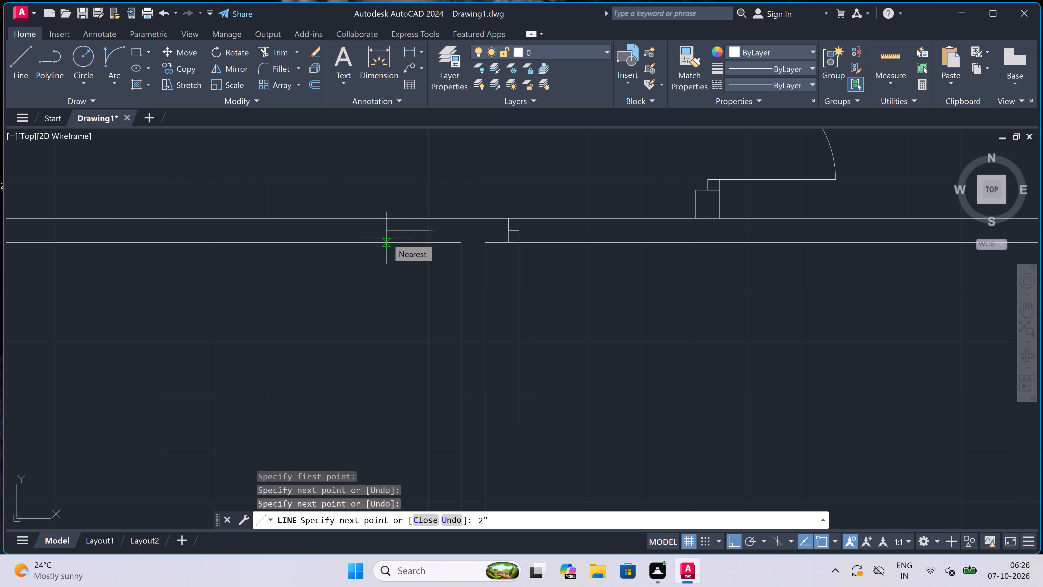
{"action": "key", "text": "space"}
{"action": "type", "text": "3'"}
{"action": "key", "text": "space"}
{"action": "key", "text": "Escape"}
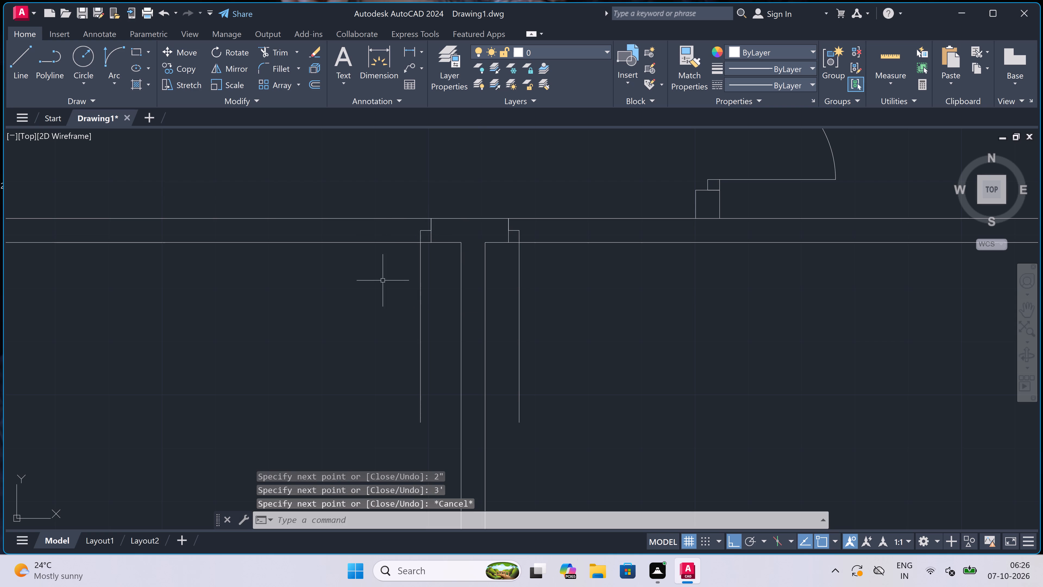
Draw the opposite jamb of the staircase-side room's door across the top wall, with a 2" stop pointing into the opening.
{"action": "key", "text": "space"}
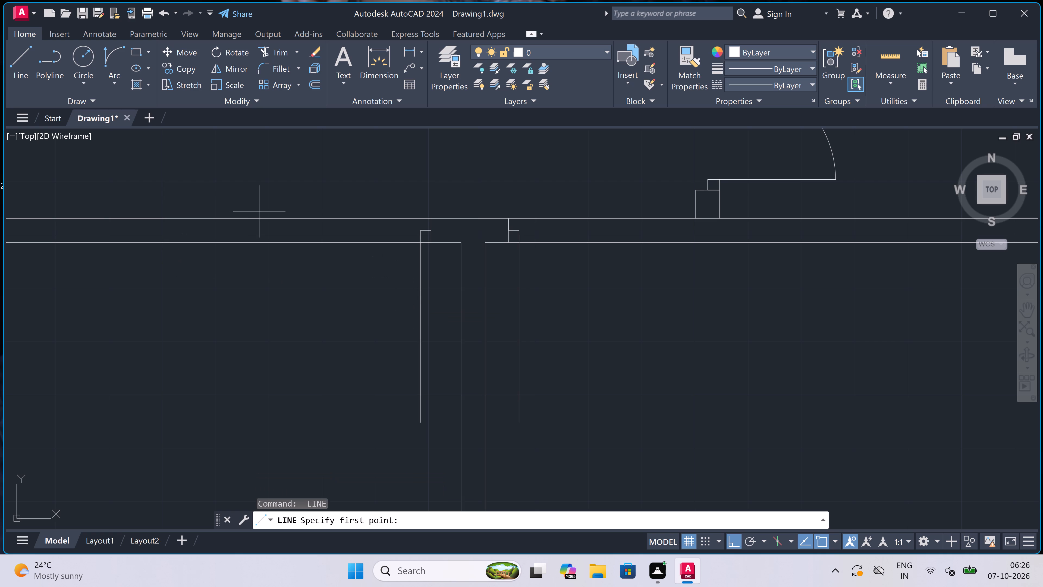
{"action": "left_click", "coordinate": [256, 225]}
{"action": "left_click", "coordinate": [253, 243]}
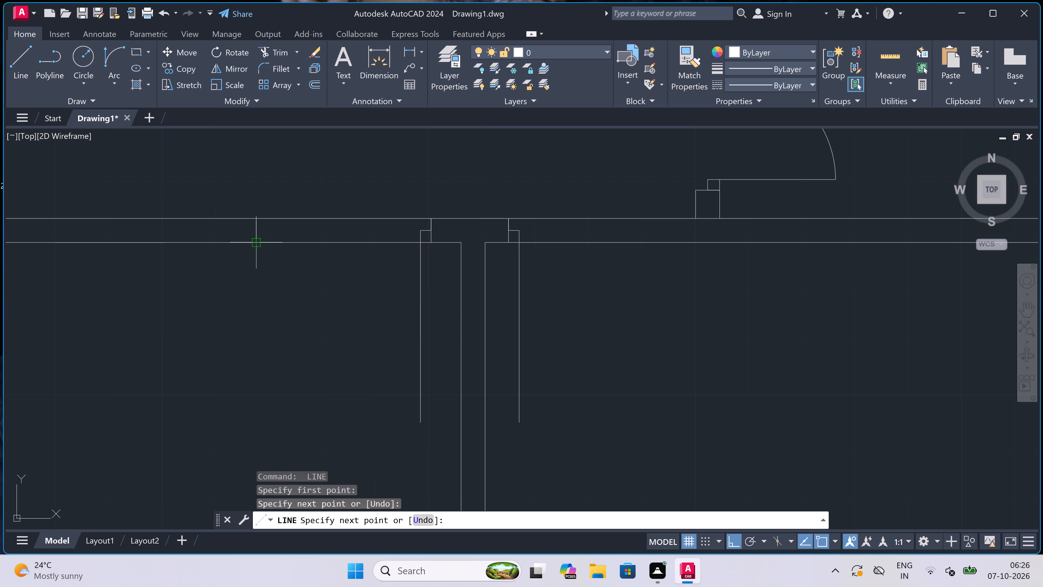
{"action": "left_click", "coordinate": [255, 232]}
{"action": "type", "text": "2\""}
{"action": "key", "text": "space"}
{"action": "key", "text": "Escape"}
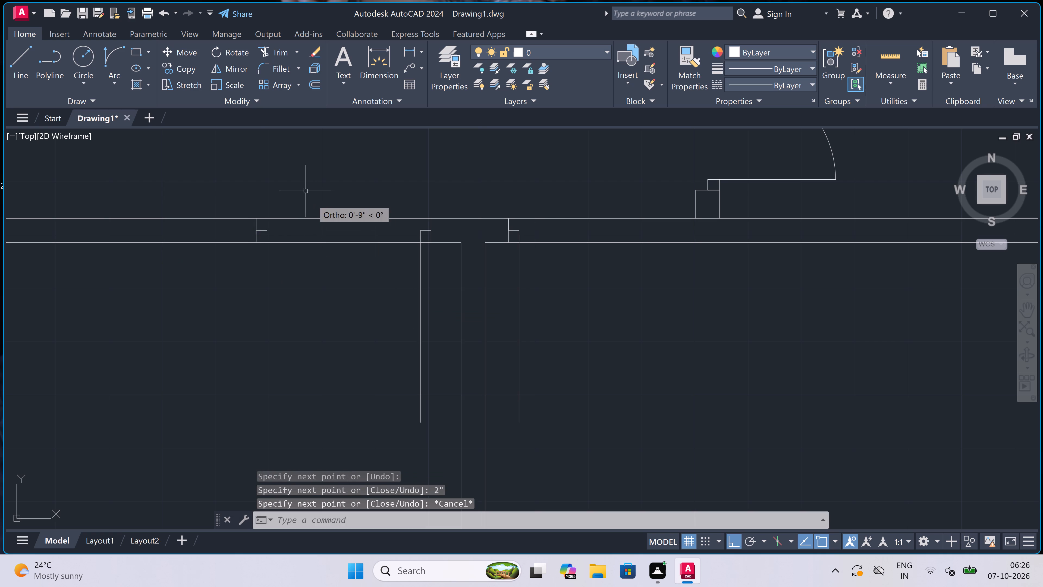
Draw the swing arc of the staircase-side room's door from the leaf's lower end to the opposite jamb's stop.
{"action": "left_click", "coordinate": [109, 51]}
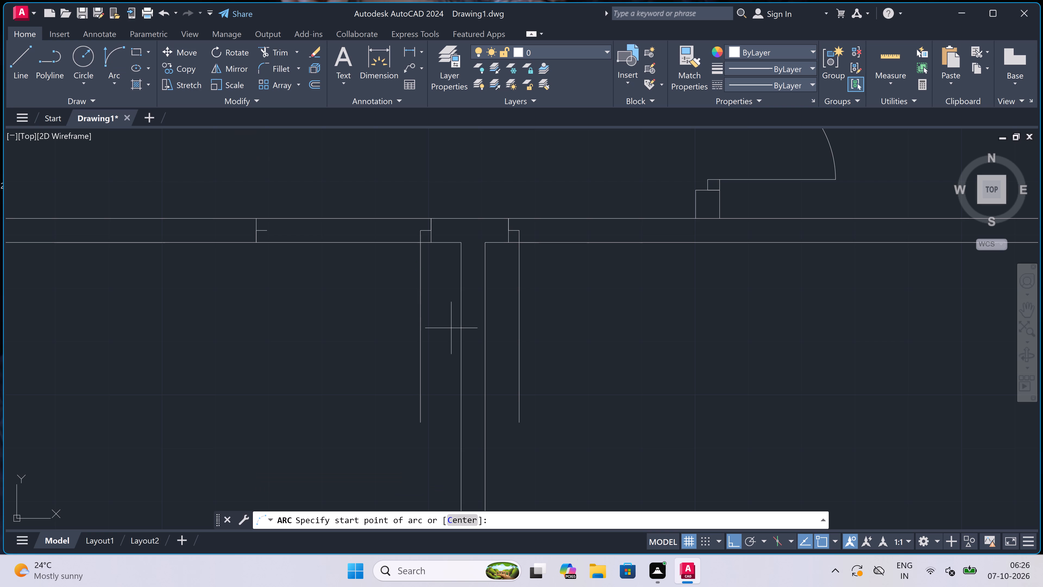
{"action": "left_click", "coordinate": [416, 424]}
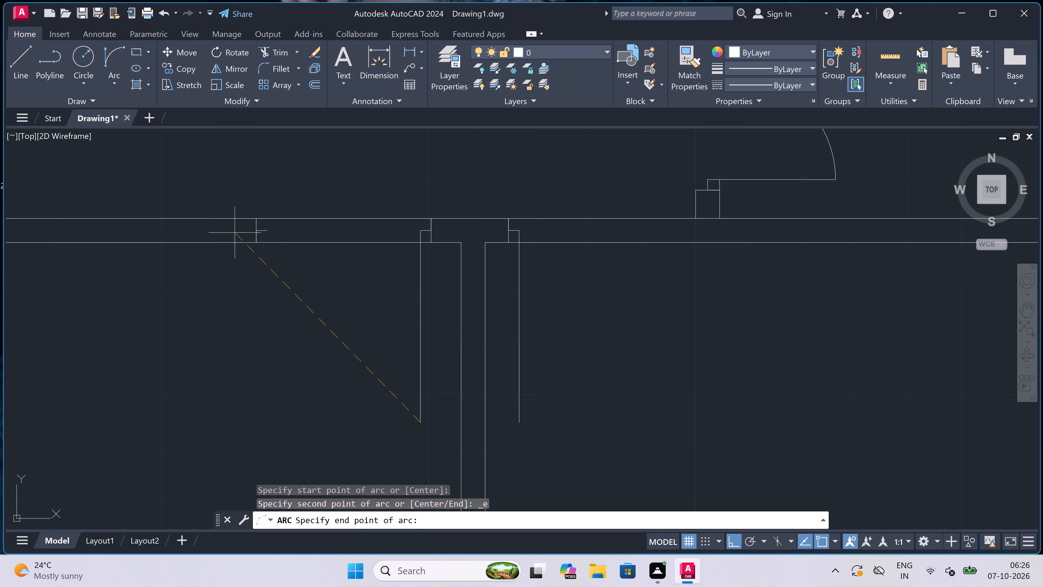
{"action": "left_click", "coordinate": [269, 232]}
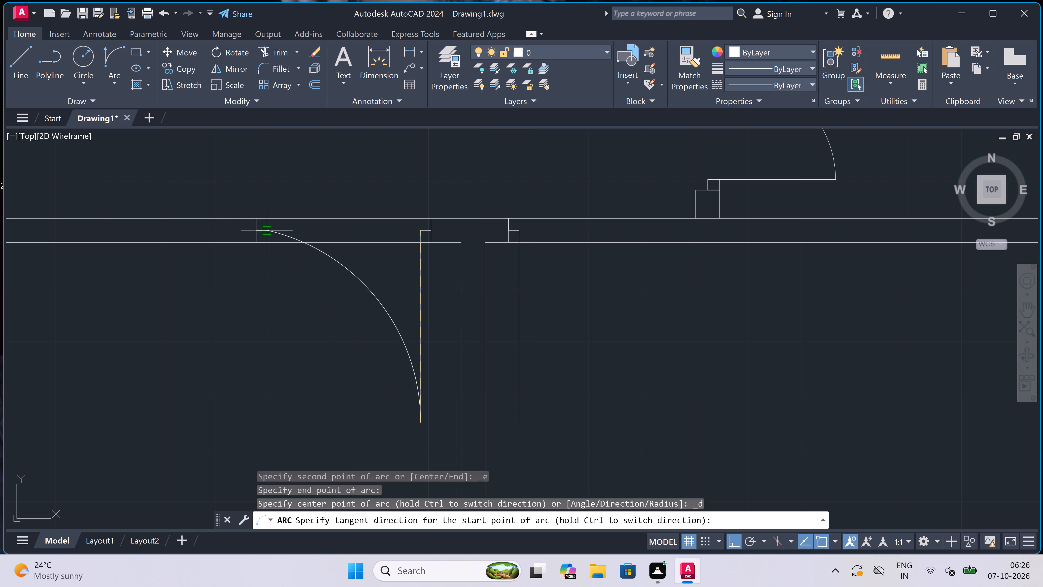
{"action": "left_click", "coordinate": [191, 287]}
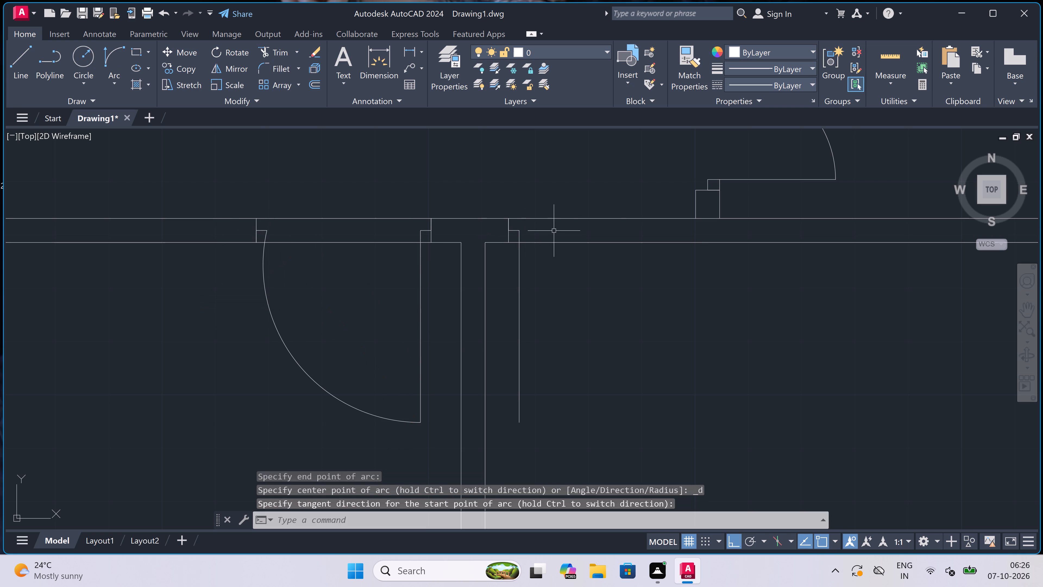
{"action": "key", "text": "Escape"}
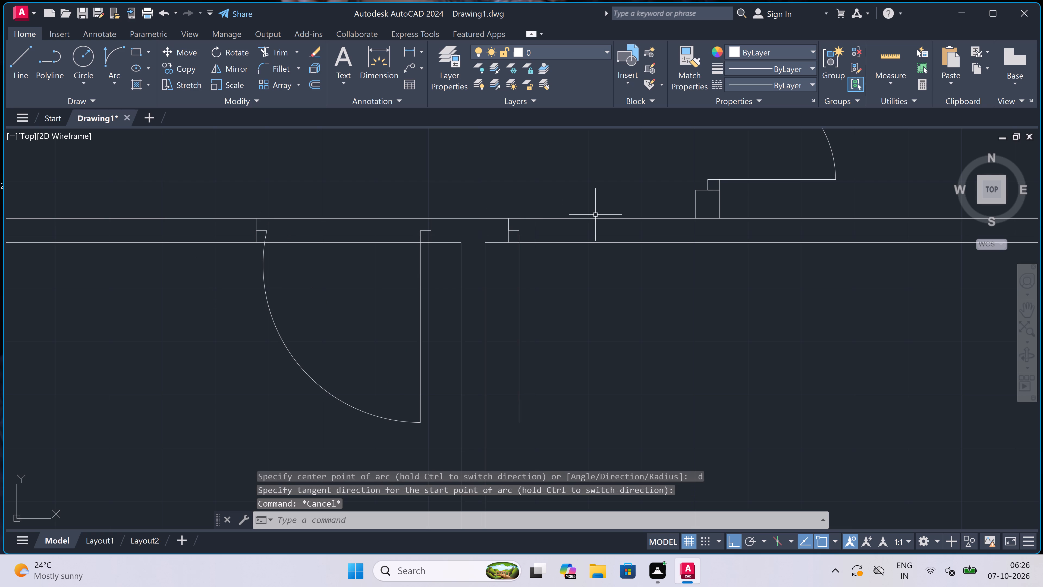
Draw the corner room door's opposite jamb across the top wall, in line with the bathroom door's wall, with a 2" stop into the opening.
{"action": "key", "text": "l"}
{"action": "key", "text": "space"}
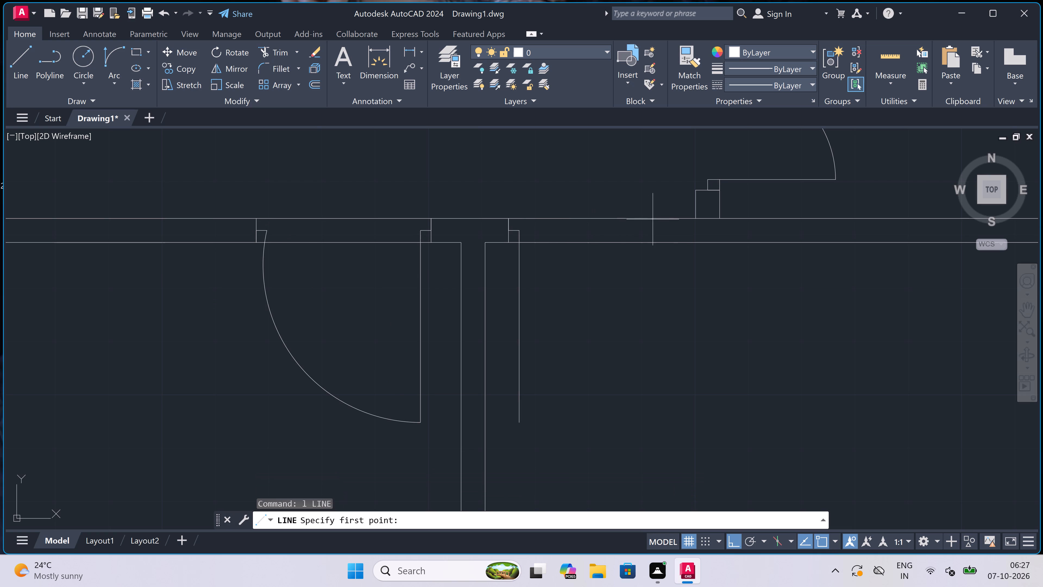
{"action": "left_click", "coordinate": [691, 217]}
{"action": "left_click", "coordinate": [695, 240]}
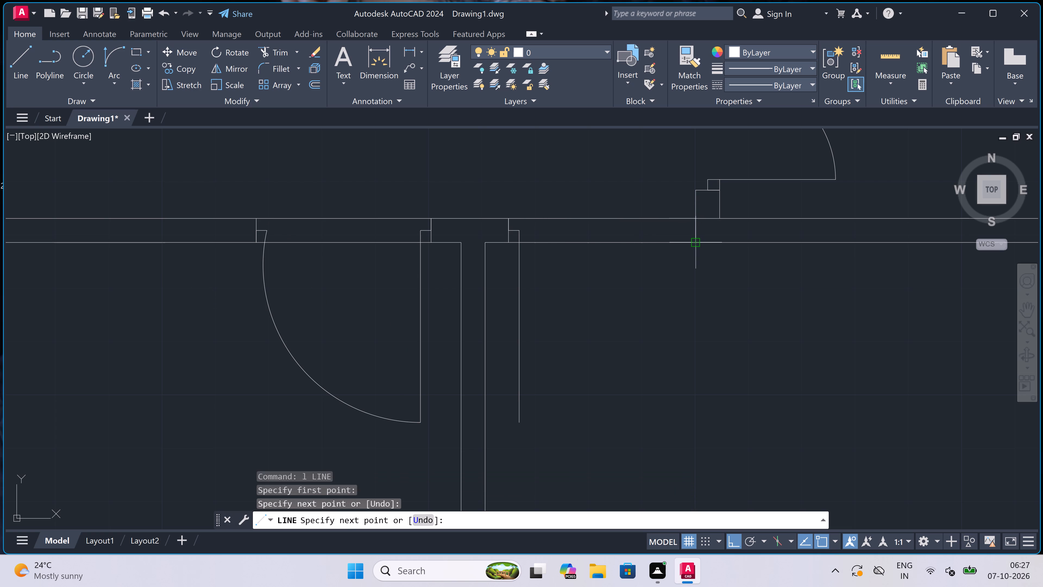
{"action": "left_click", "coordinate": [693, 226]}
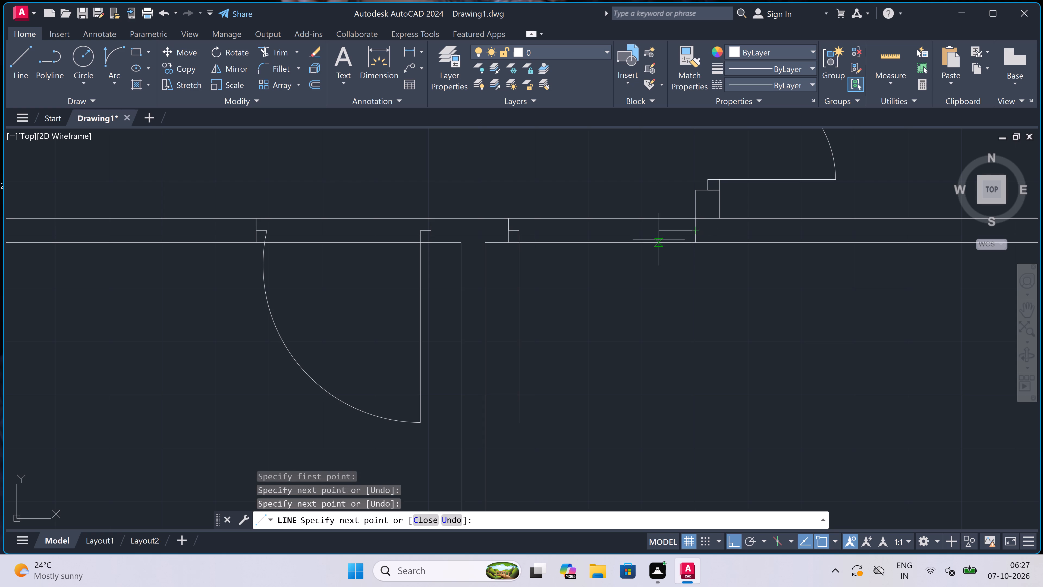
{"action": "key", "text": "2"}
{"action": "type", "text": "\""}
{"action": "key", "text": "space"}
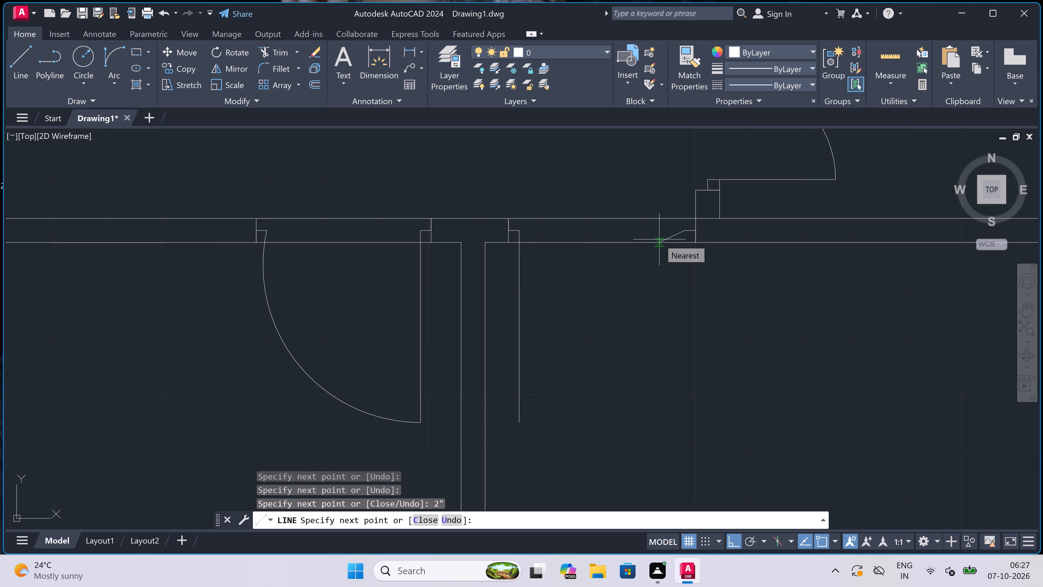
{"action": "key", "text": "Escape"}
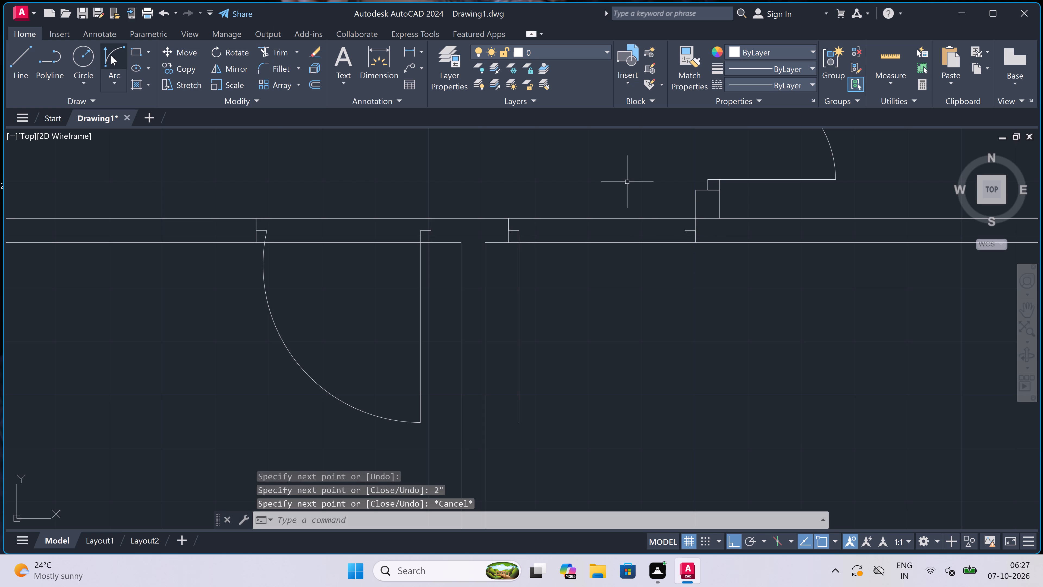
Draw the swing arc of the corner room's door from the leaf's lower end to the opposite jamb's stop.
{"action": "left_click", "coordinate": [110, 55]}
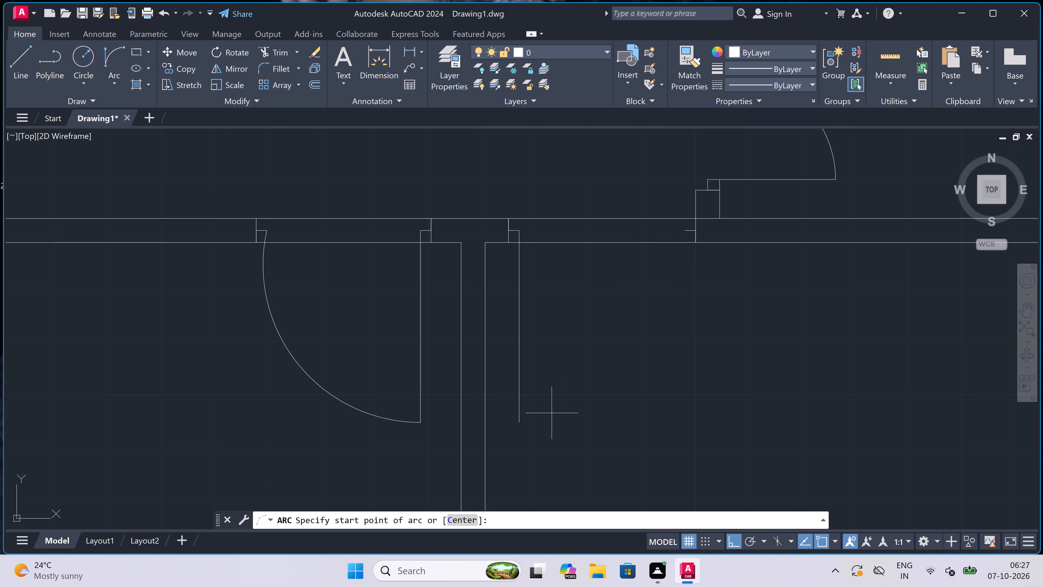
{"action": "left_click", "coordinate": [521, 427]}
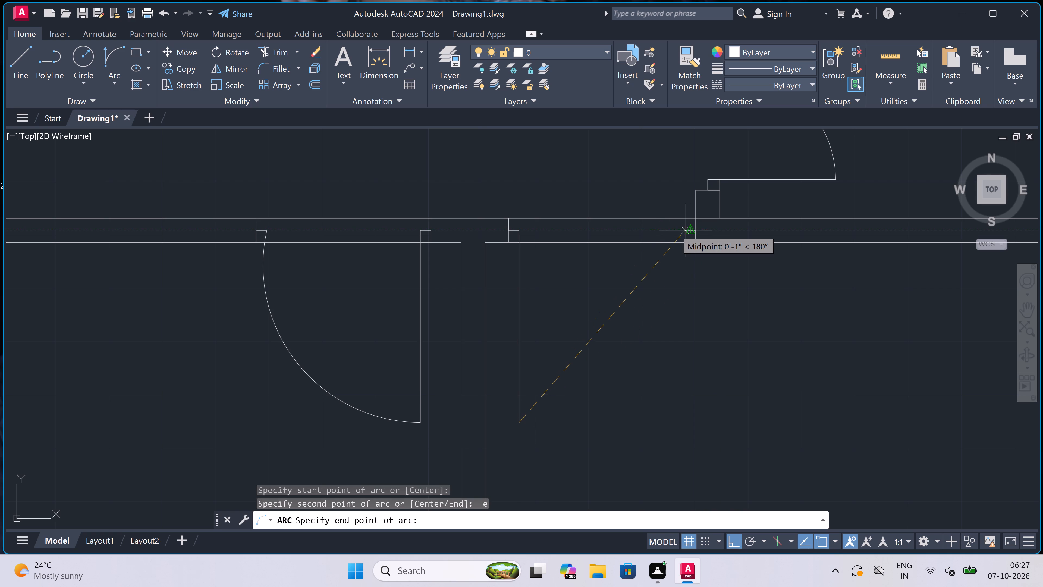
{"action": "left_click", "coordinate": [683, 229]}
{"action": "left_click", "coordinate": [706, 302]}
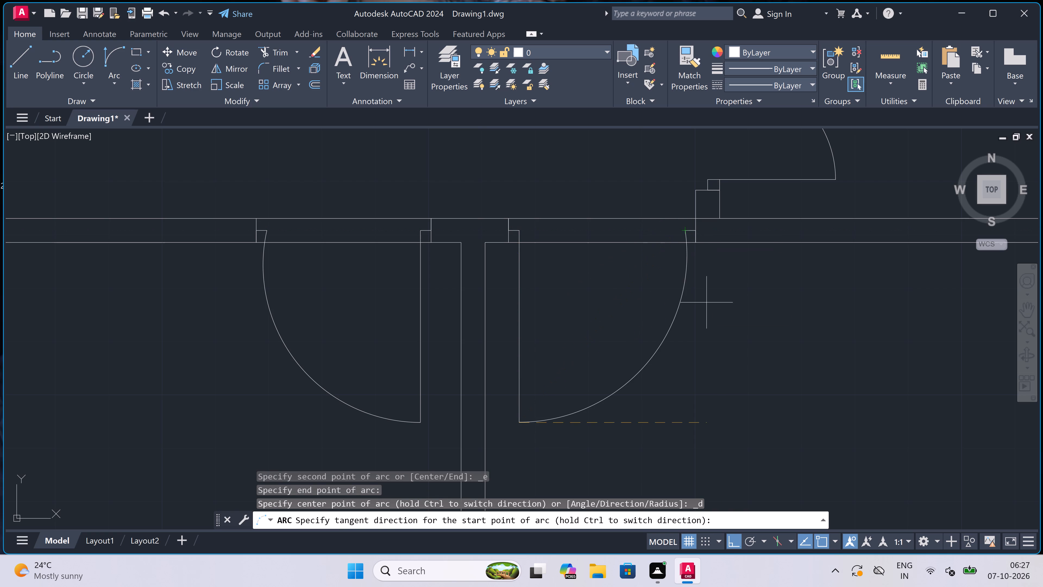
Trim the wall lines across the corner room's and staircase-side room's door openings, and the leftover piece at the bathroom wall junction.
{"action": "key", "text": "t"}
{"action": "key", "text": "r"}
{"action": "key", "text": "space"}
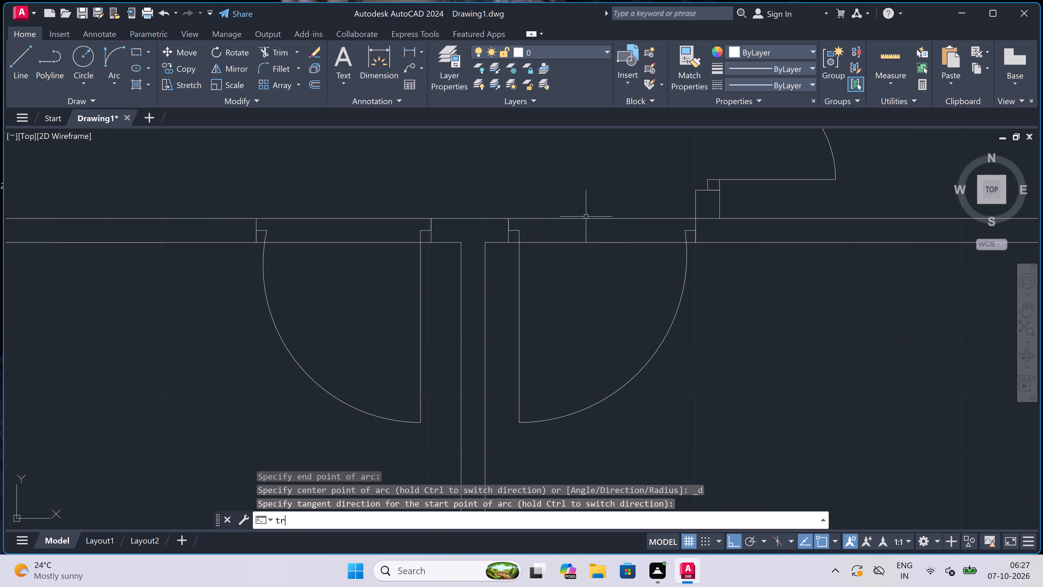
{"action": "left_click", "coordinate": [567, 197]}
{"action": "left_click", "coordinate": [576, 274]}
{"action": "scroll", "coordinate": [576, 274], "scroll_direction": "down", "scroll_amount": 4}
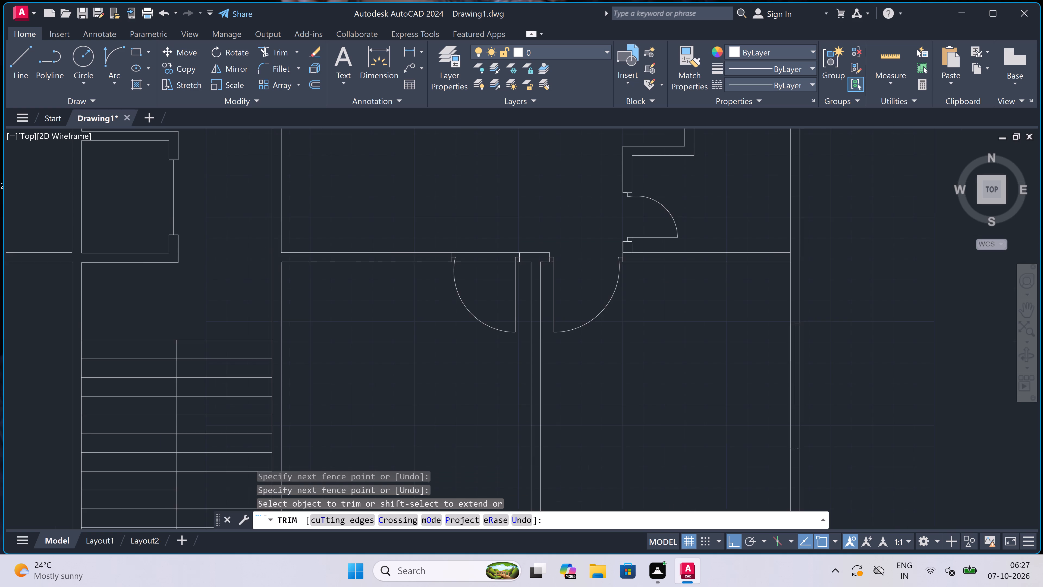
{"action": "scroll", "coordinate": [604, 248], "scroll_direction": "up", "scroll_amount": 4}
{"action": "scroll", "coordinate": [558, 368], "scroll_direction": "up", "scroll_amount": 2}
{"action": "left_click", "coordinate": [560, 368]}
{"action": "left_click", "coordinate": [550, 318]}
{"action": "scroll", "coordinate": [550, 318], "scroll_direction": "down", "scroll_amount": 4}
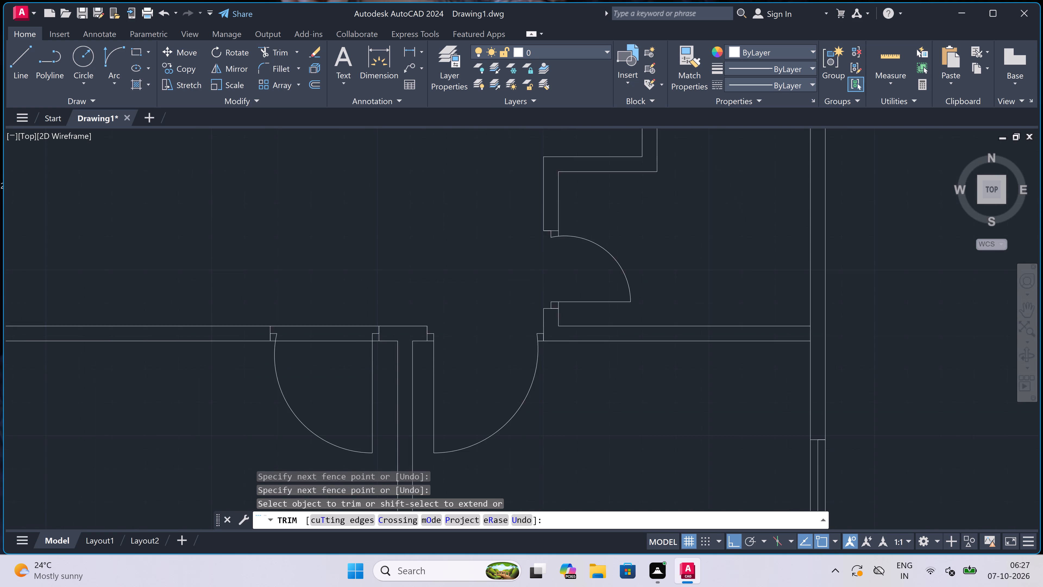
{"action": "left_click", "coordinate": [395, 357]}
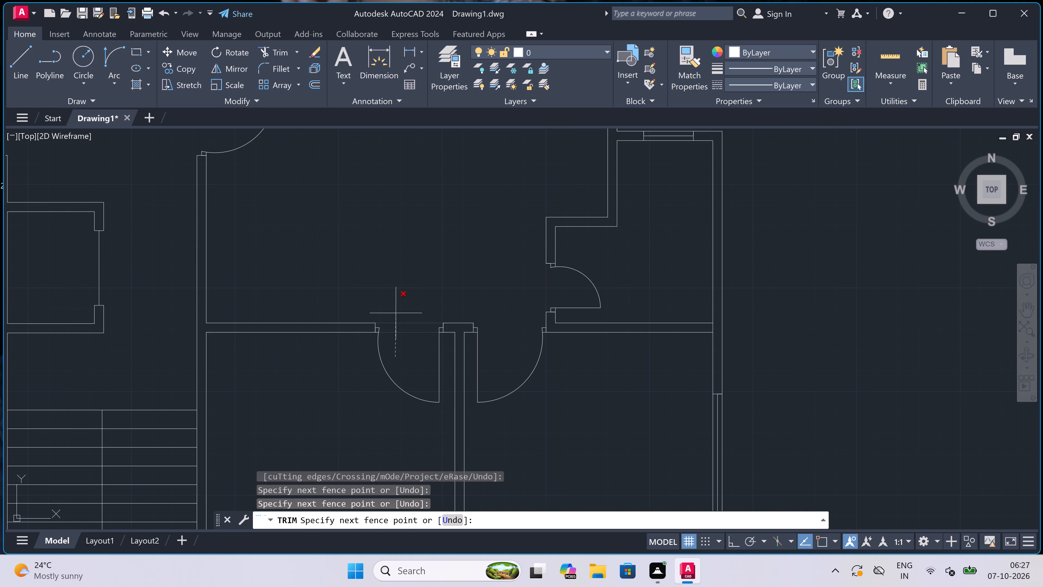
{"action": "left_click", "coordinate": [398, 300]}
{"action": "scroll", "coordinate": [498, 282], "scroll_direction": "down", "scroll_amount": 4}
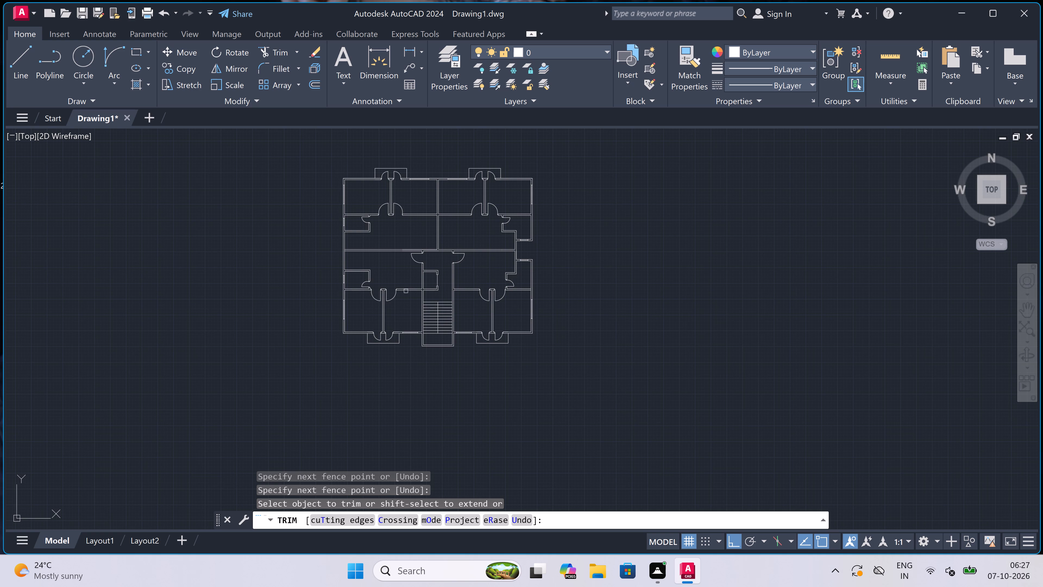
{"action": "scroll", "coordinate": [354, 298], "scroll_direction": "up", "scroll_amount": 3}
{"action": "scroll", "coordinate": [370, 288], "scroll_direction": "down", "scroll_amount": 4}
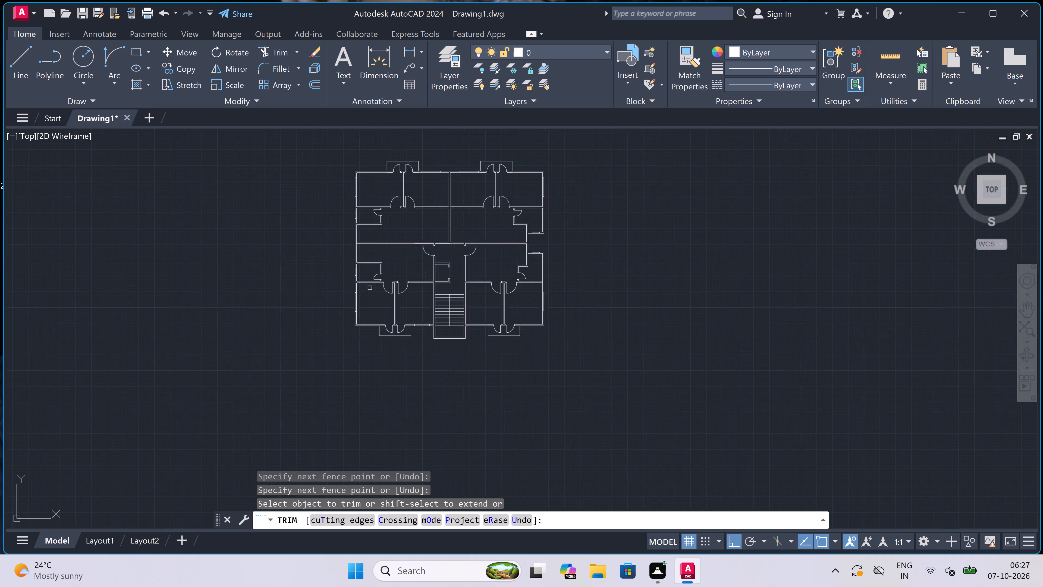
{"action": "scroll", "coordinate": [437, 274], "scroll_direction": "up", "scroll_amount": 3}
{"action": "key", "text": "Escape"}
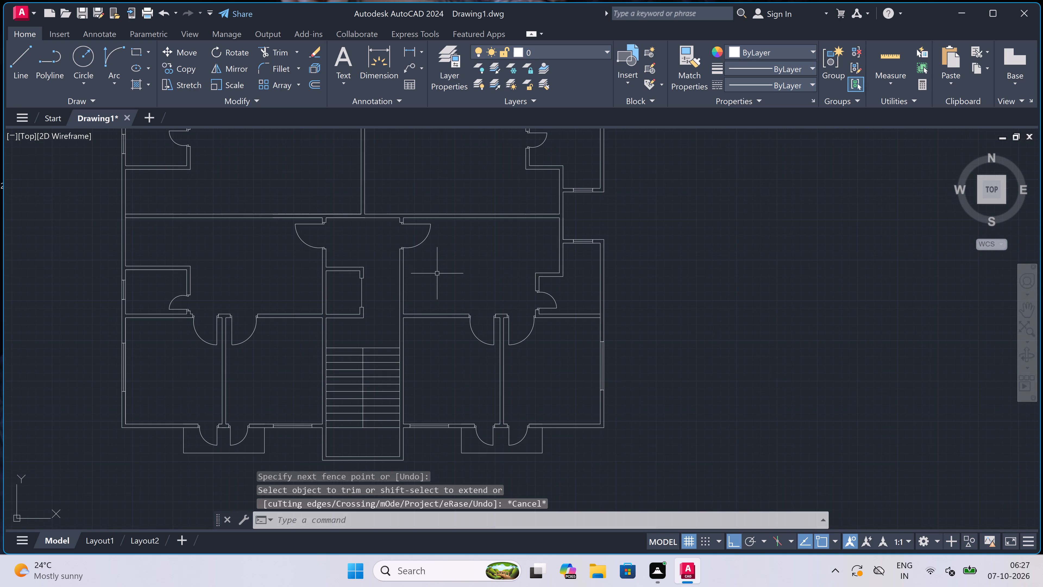
Draw a window jamb line straight across the staircase's bottom outer wall, in from its left corner.
{"action": "scroll", "coordinate": [438, 276], "scroll_direction": "down", "scroll_amount": 1}
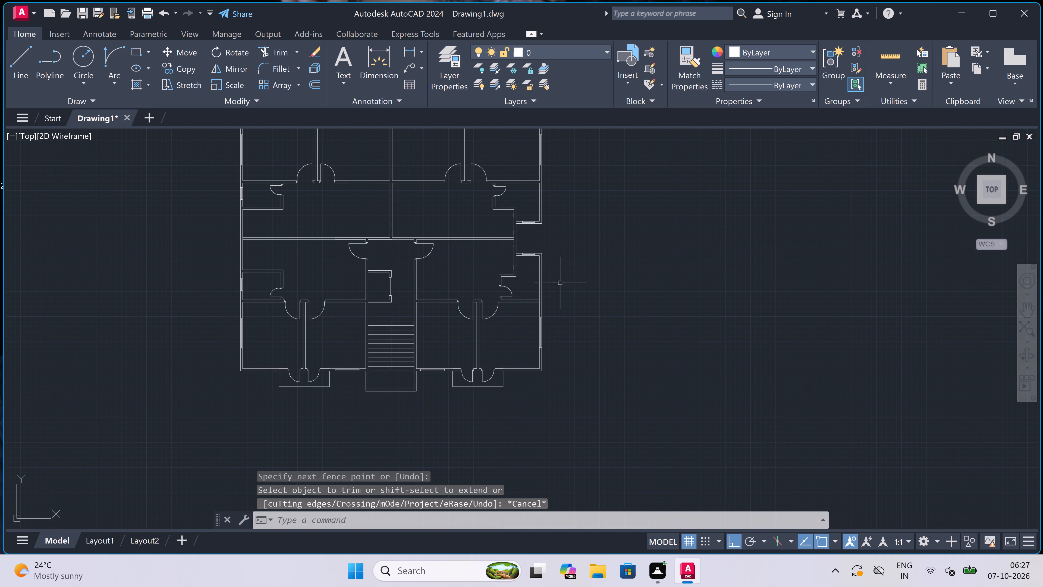
{"action": "scroll", "coordinate": [560, 283], "scroll_direction": "up", "scroll_amount": 1}
{"action": "scroll", "coordinate": [560, 283], "scroll_direction": "down", "scroll_amount": 1}
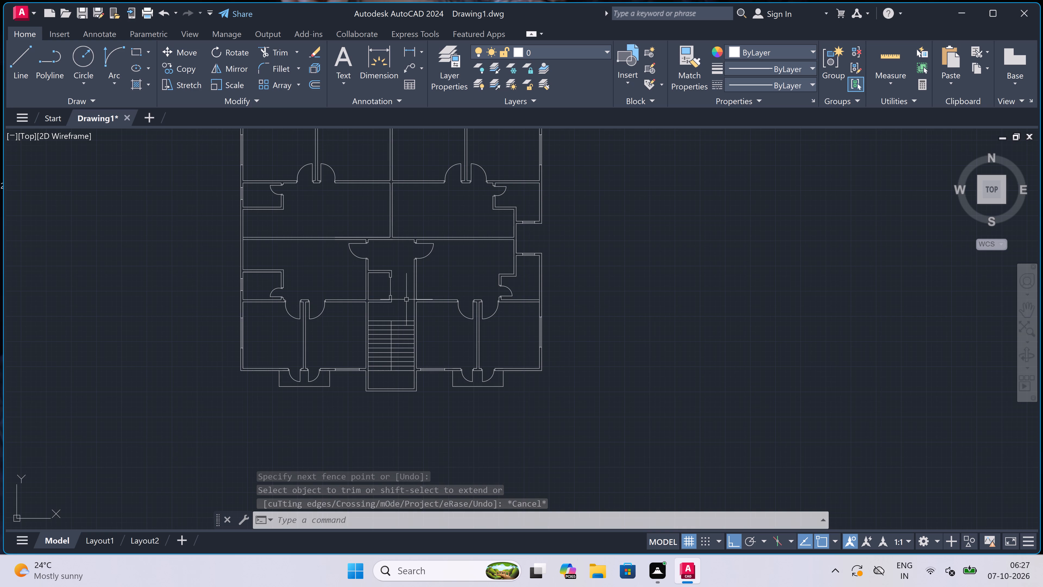
{"action": "scroll", "coordinate": [390, 422], "scroll_direction": "up", "scroll_amount": 3}
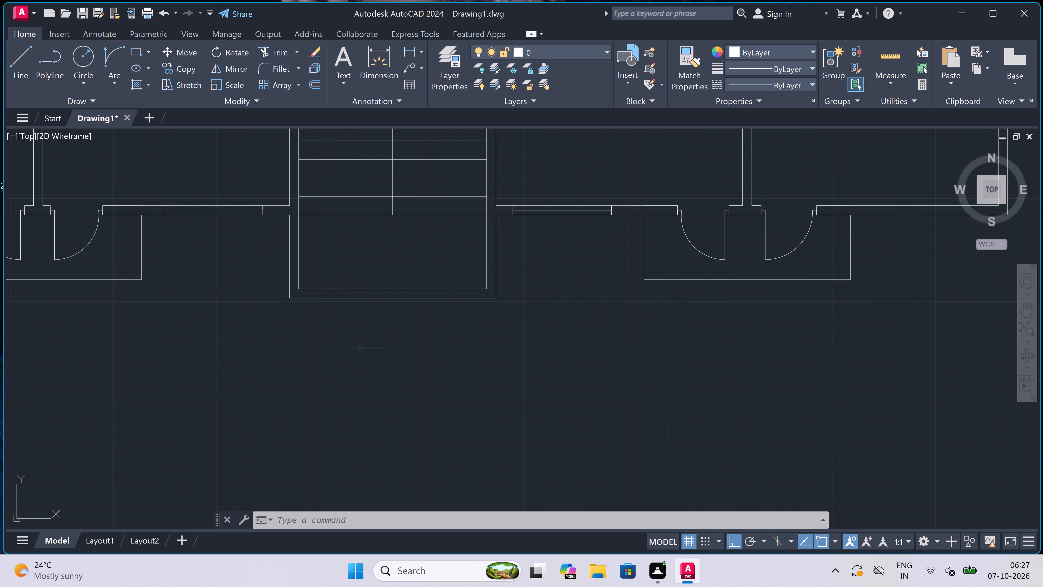
{"action": "scroll", "coordinate": [318, 318], "scroll_direction": "up", "scroll_amount": 1}
{"action": "key", "text": "l"}
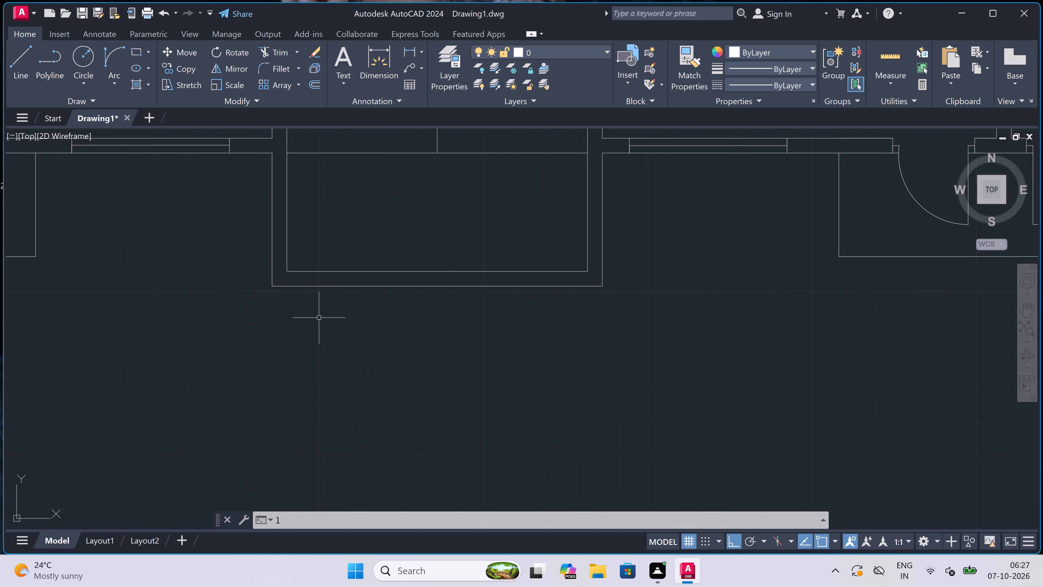
{"action": "key", "text": "space"}
{"action": "left_click", "coordinate": [341, 273]}
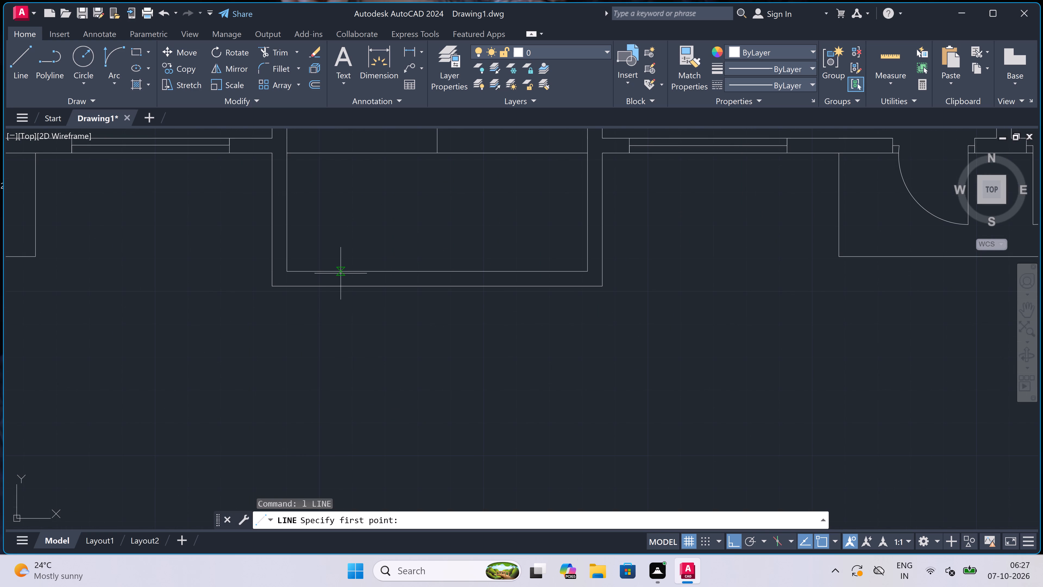
{"action": "left_click", "coordinate": [341, 292]}
{"action": "scroll", "coordinate": [339, 280], "scroll_direction": "up", "scroll_amount": 3}
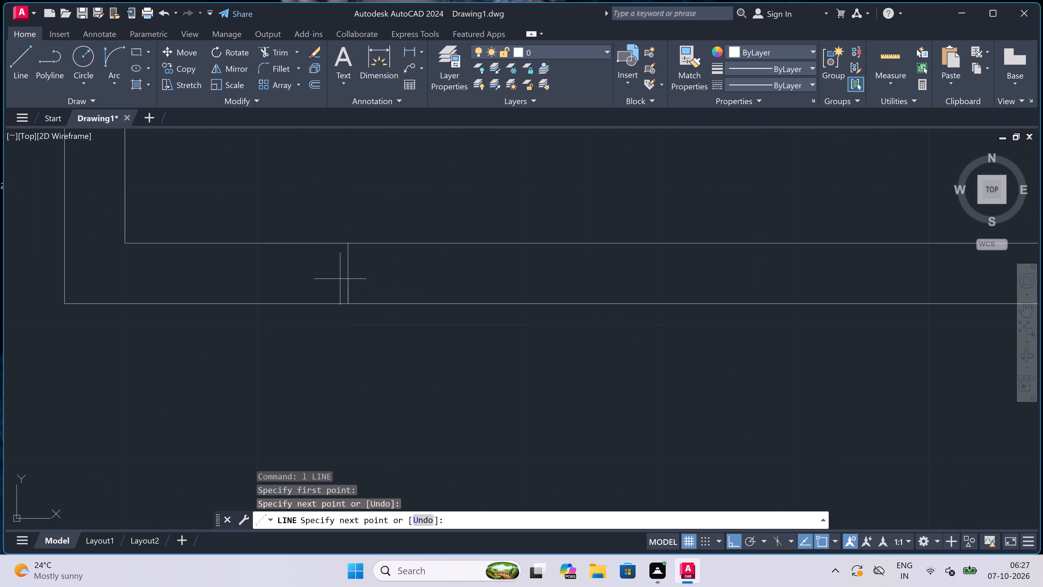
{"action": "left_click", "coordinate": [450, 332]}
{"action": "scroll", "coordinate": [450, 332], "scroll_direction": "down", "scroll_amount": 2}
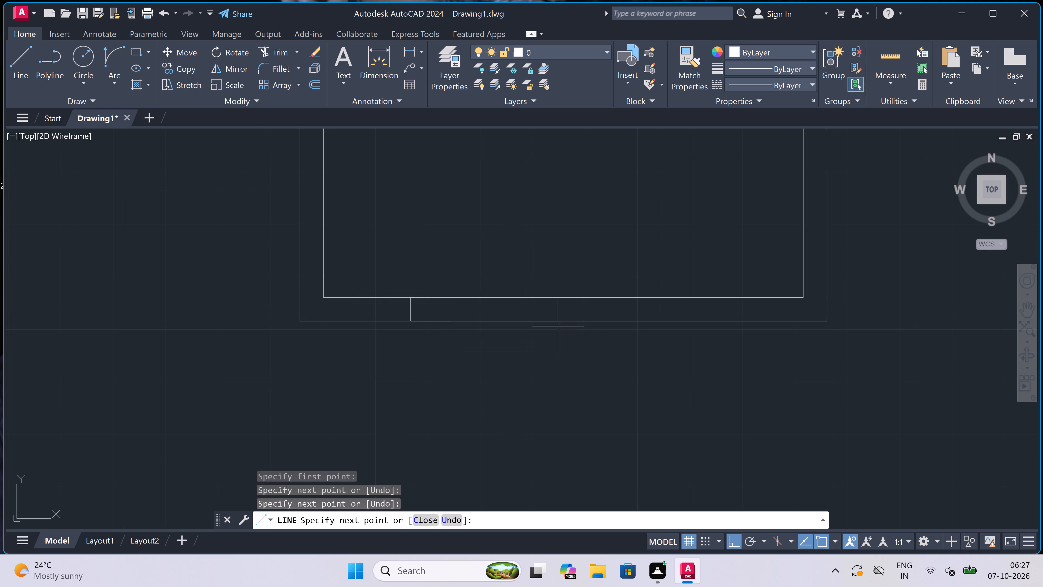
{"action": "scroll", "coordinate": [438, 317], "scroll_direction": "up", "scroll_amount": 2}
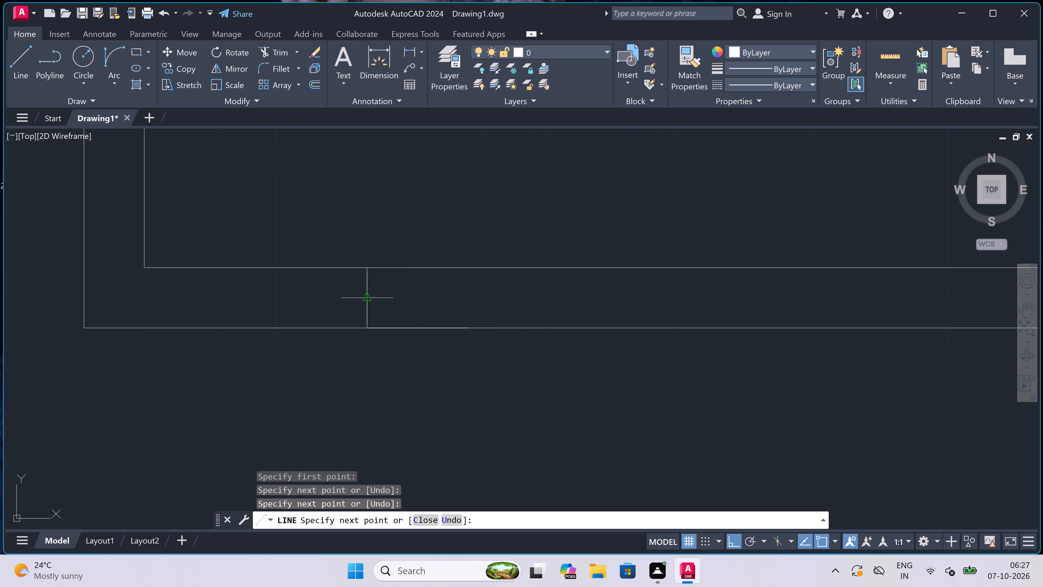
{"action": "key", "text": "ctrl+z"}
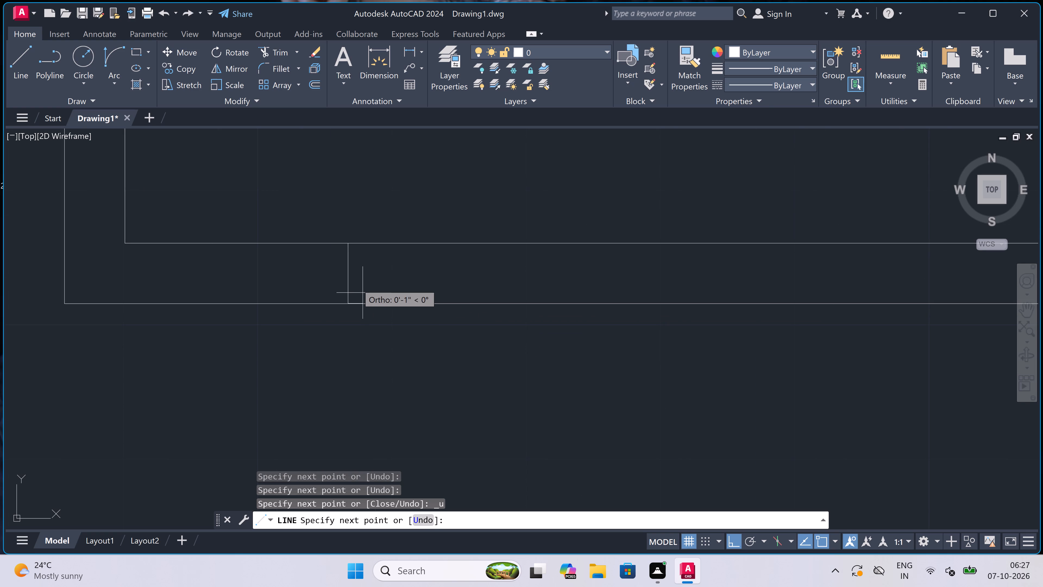
Draw a 5' window centre line from the jamb's midpoint along the staircase's bottom wall.
{"action": "left_click", "coordinate": [351, 273]}
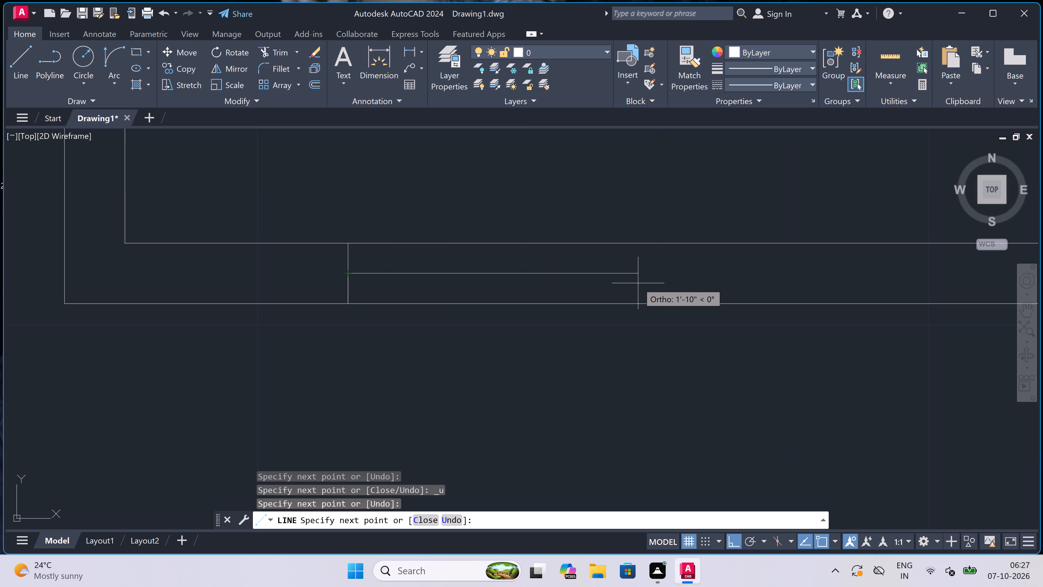
{"action": "type", "text": "5'"}
{"action": "key", "text": "space"}
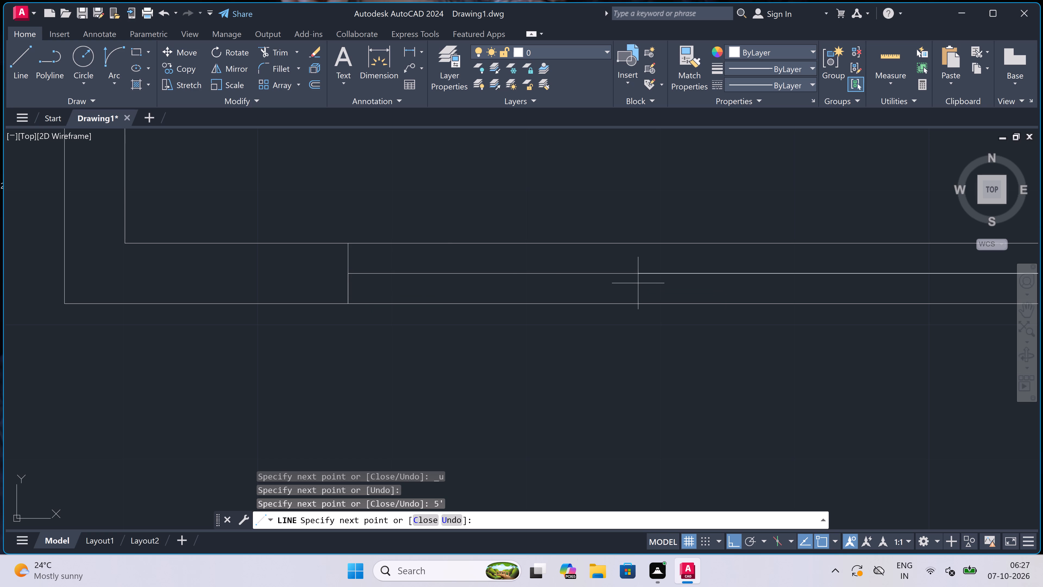
{"action": "scroll", "coordinate": [637, 283], "scroll_direction": "down", "scroll_amount": 3}
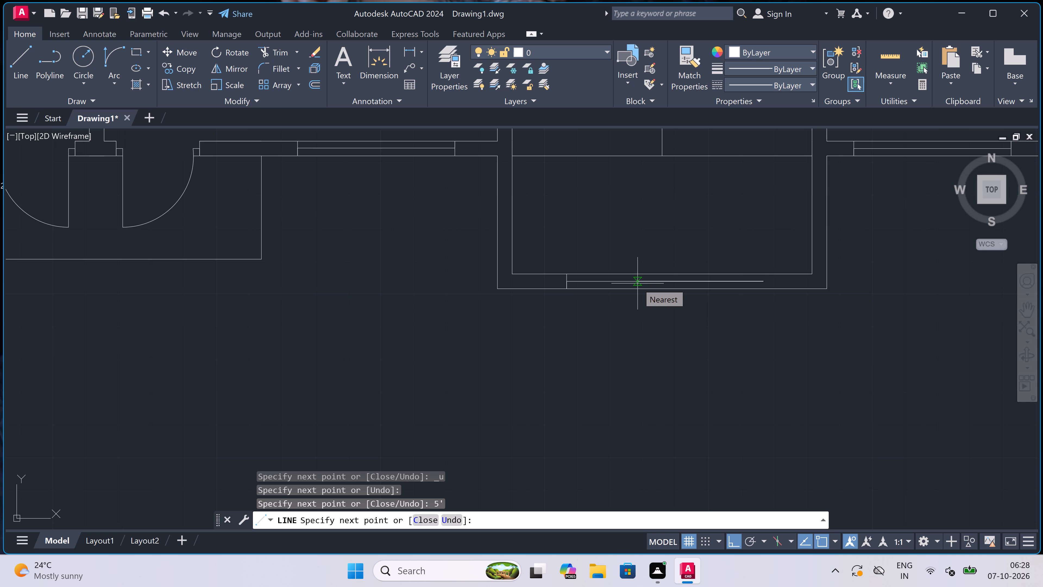
Undo the 5' window line, redraw it at 4', and close its end with a jamb across both wall faces.
{"action": "key", "text": "ctrl+z"}
{"action": "type", "text": "4'"}
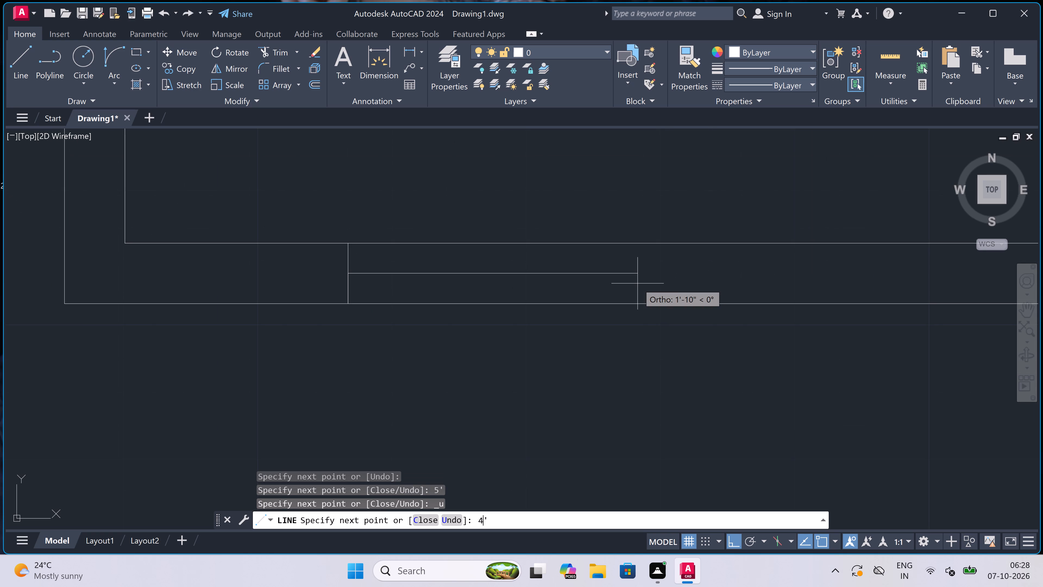
{"action": "key", "text": "space"}
{"action": "scroll", "coordinate": [637, 283], "scroll_direction": "down", "scroll_amount": 3}
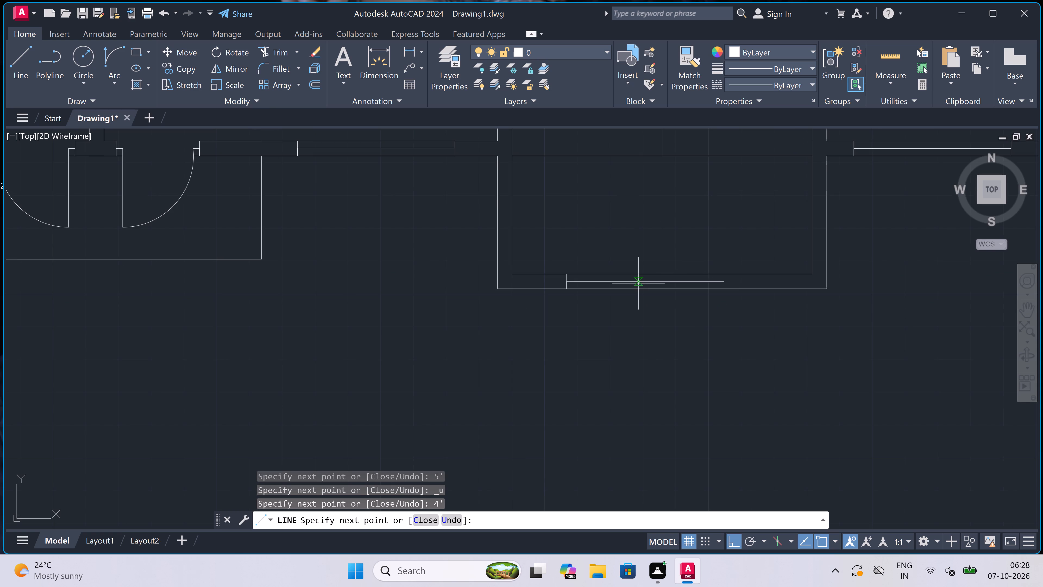
{"action": "scroll", "coordinate": [702, 269], "scroll_direction": "up", "scroll_amount": 1}
{"action": "scroll", "coordinate": [741, 269], "scroll_direction": "up", "scroll_amount": 2}
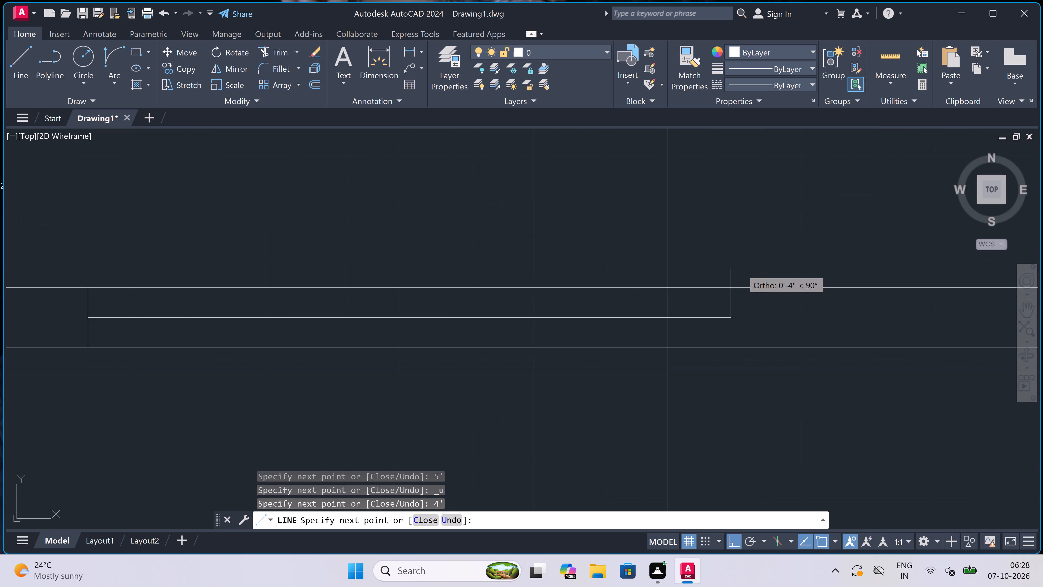
{"action": "left_click", "coordinate": [731, 287]}
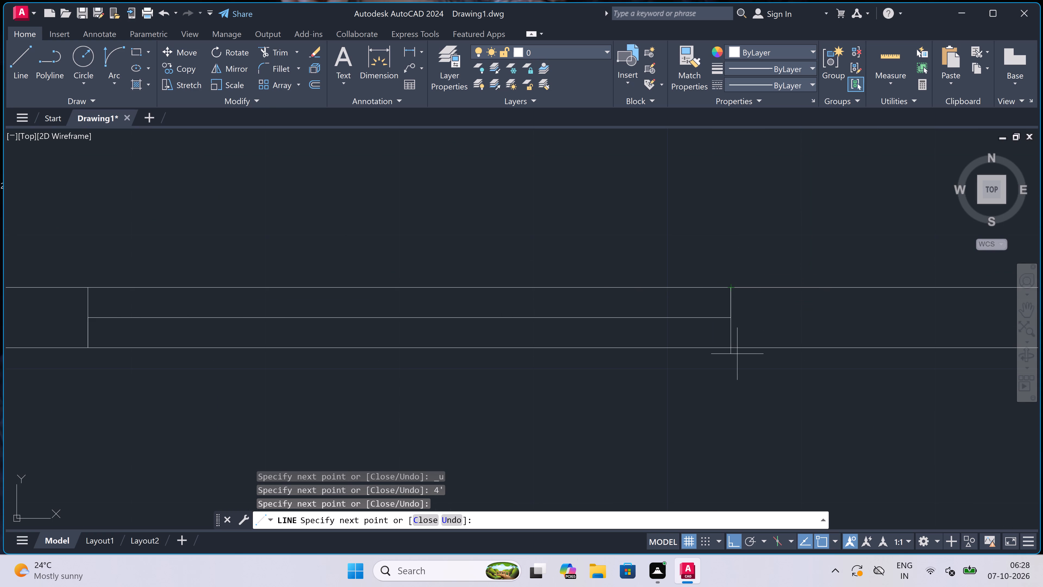
{"action": "left_click", "coordinate": [734, 348]}
{"action": "key", "text": "Escape"}
{"action": "scroll", "coordinate": [546, 310], "scroll_direction": "down", "scroll_amount": 2}
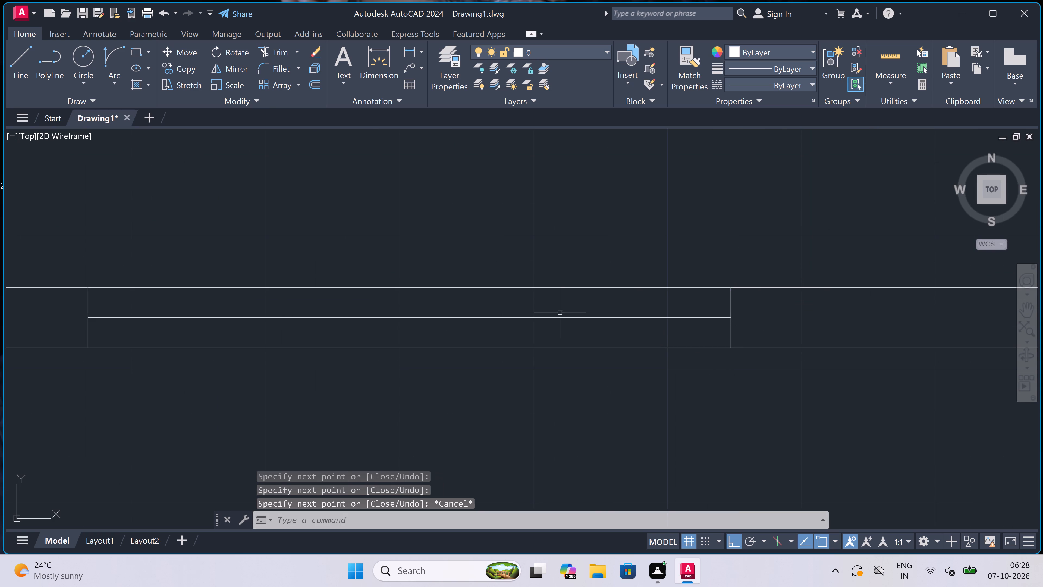
Draw a door jamb across the central horizontal wall just right of the upper partition, with a 2" stop and a 3' leaf upward.
{"action": "scroll", "coordinate": [546, 310], "scroll_direction": "down", "scroll_amount": 1}
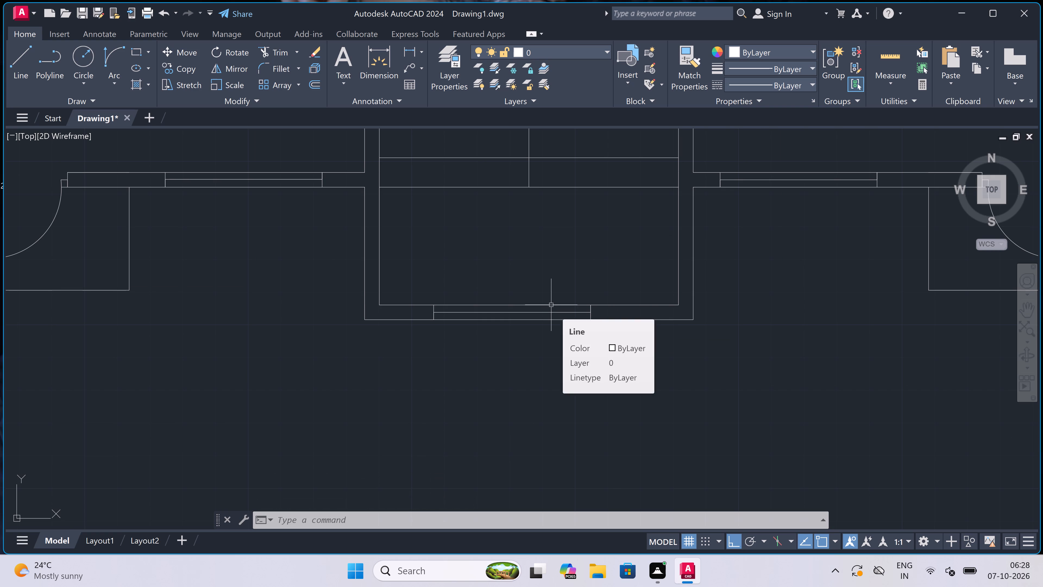
{"action": "scroll", "coordinate": [725, 265], "scroll_direction": "down", "scroll_amount": 2}
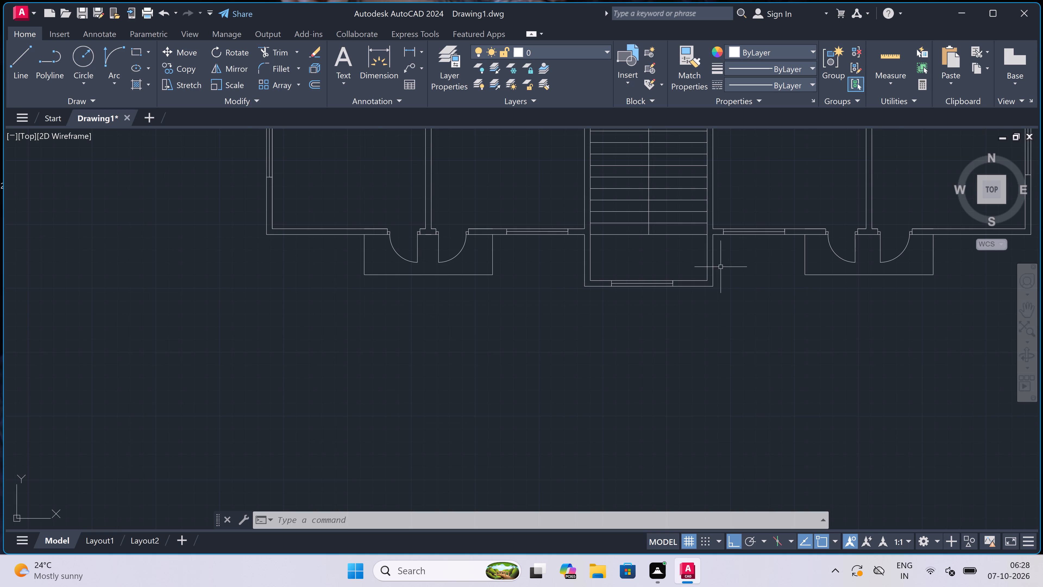
{"action": "scroll", "coordinate": [712, 270], "scroll_direction": "down", "scroll_amount": 2}
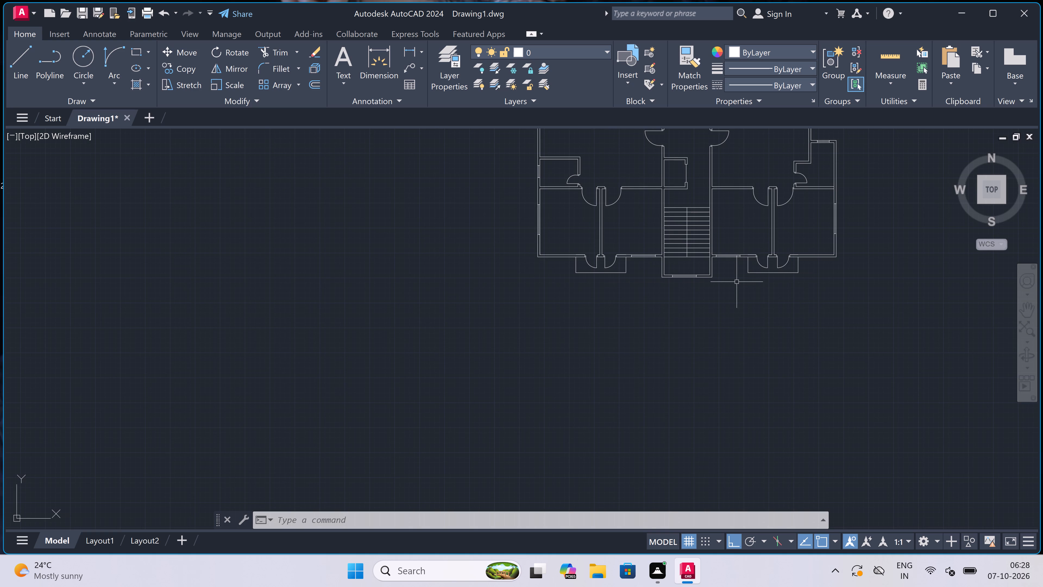
{"action": "scroll", "coordinate": [712, 278], "scroll_direction": "down", "scroll_amount": 3}
{"action": "scroll", "coordinate": [712, 201], "scroll_direction": "up", "scroll_amount": 3}
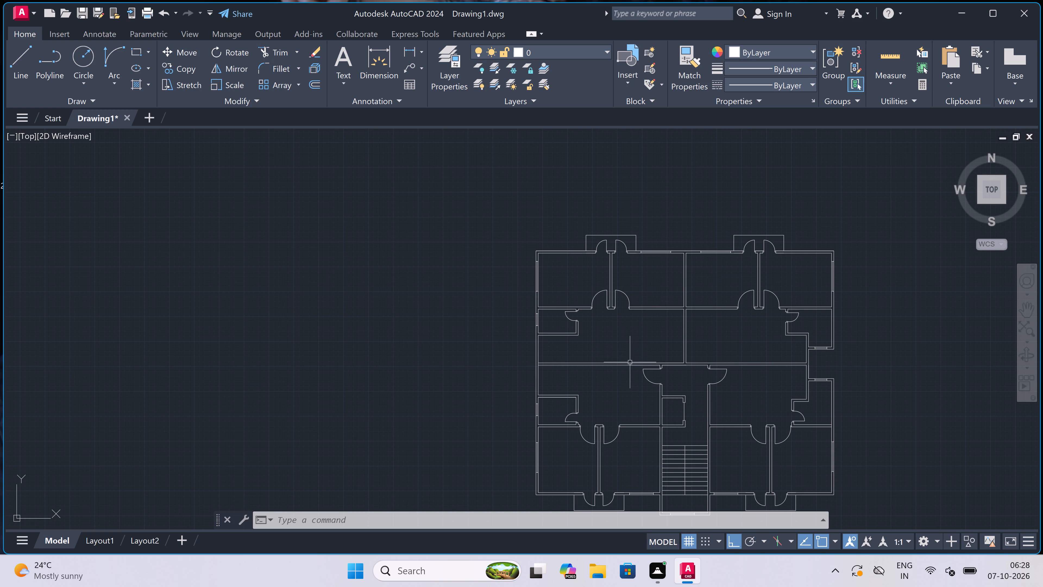
{"action": "scroll", "coordinate": [679, 371], "scroll_direction": "down", "scroll_amount": 1}
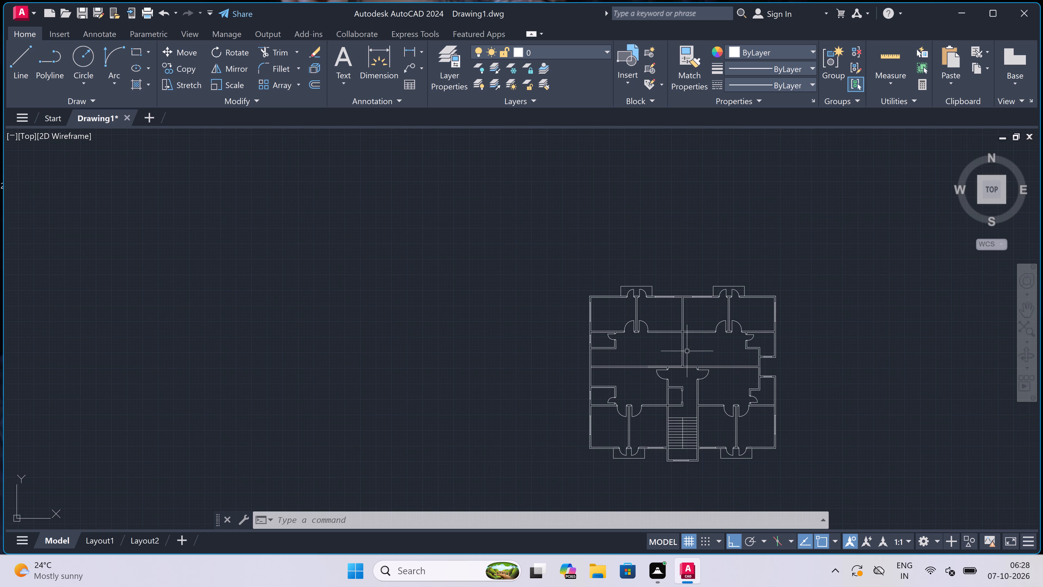
{"action": "scroll", "coordinate": [677, 369], "scroll_direction": "up", "scroll_amount": 5}
{"action": "scroll", "coordinate": [732, 357], "scroll_direction": "up", "scroll_amount": 2}
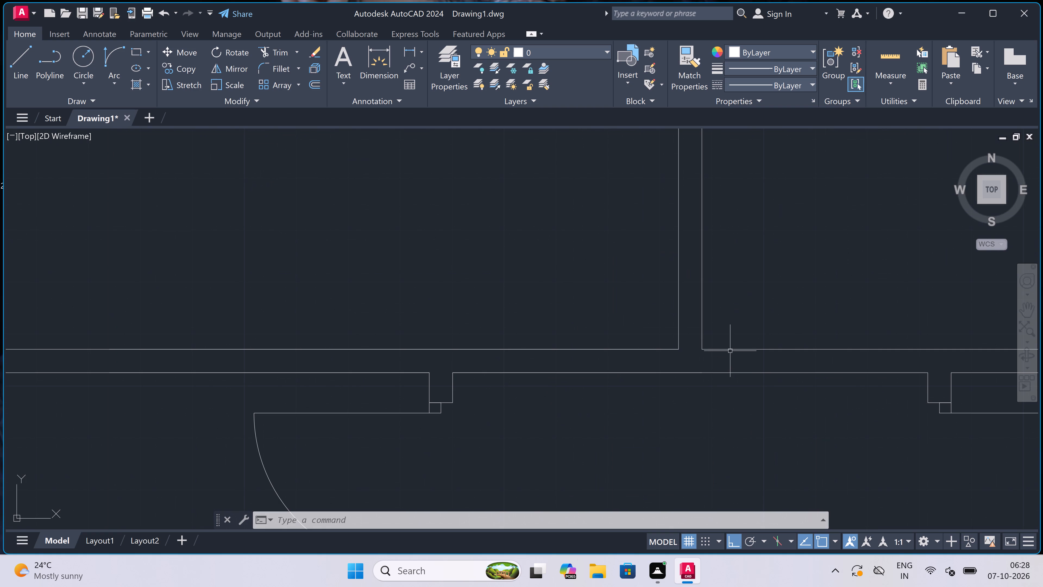
{"action": "type", "text": "l"}
{"action": "key", "text": "space"}
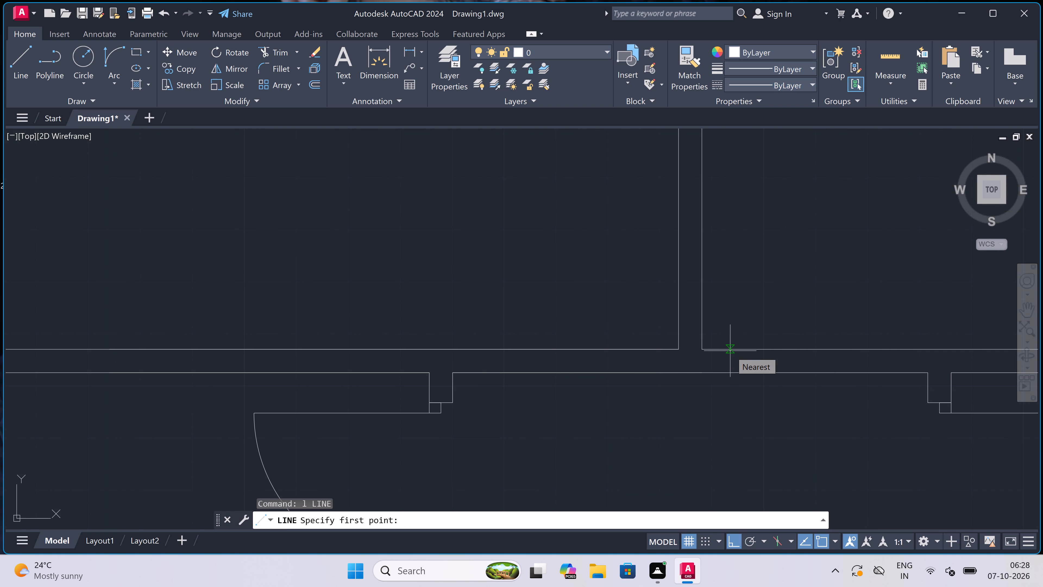
{"action": "left_click", "coordinate": [730, 351]}
{"action": "left_click", "coordinate": [724, 374]}
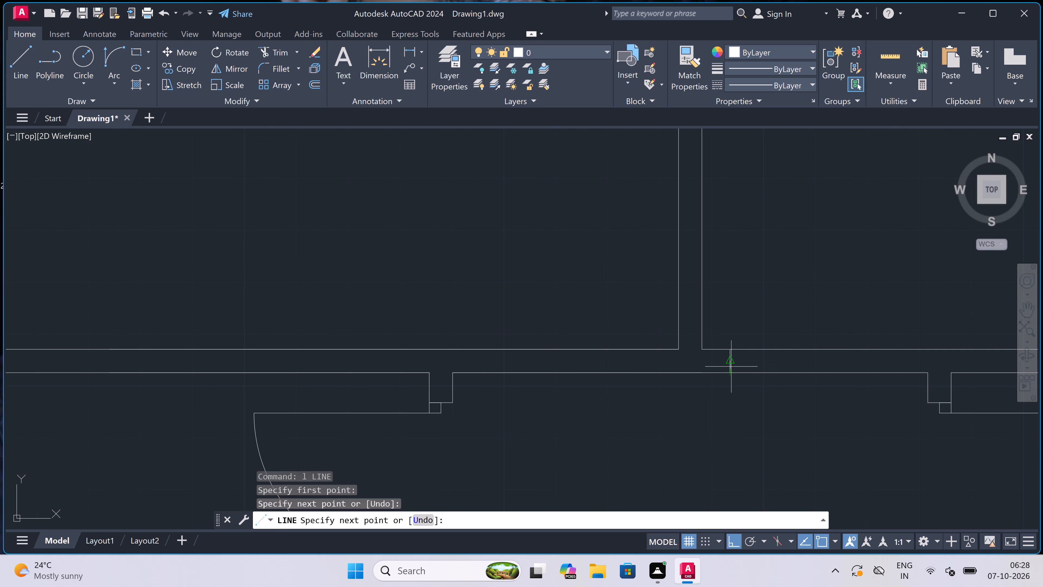
{"action": "left_click", "coordinate": [731, 367]}
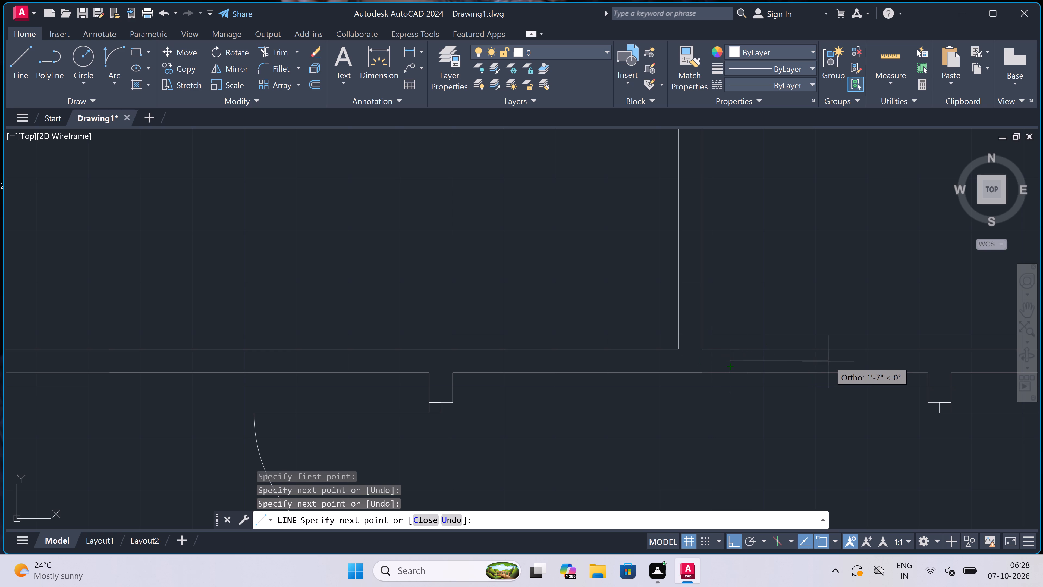
{"action": "type", "text": "2\""}
{"action": "key", "text": "space"}
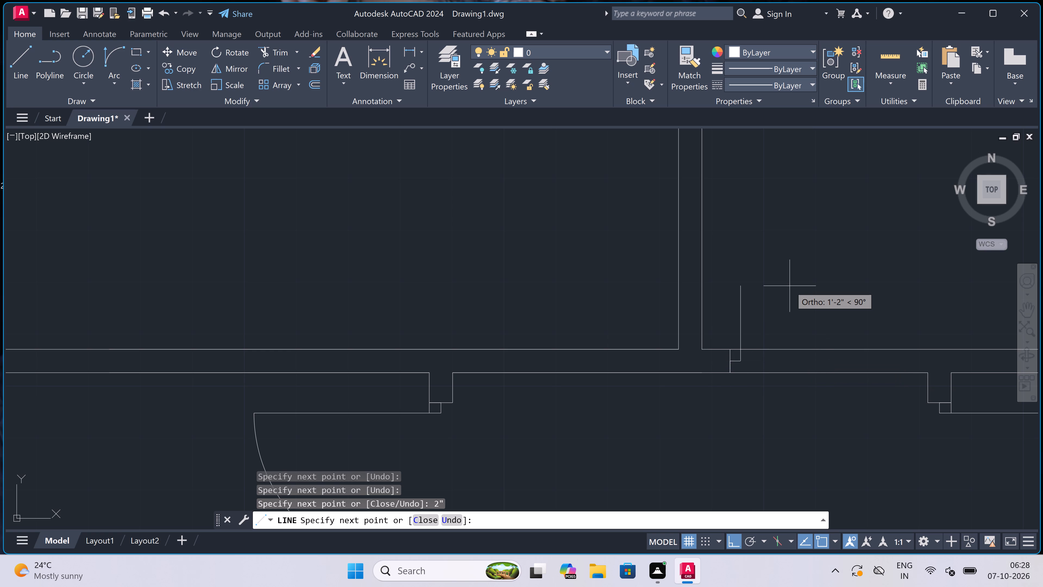
{"action": "type", "text": "3'"}
{"action": "key", "text": "space"}
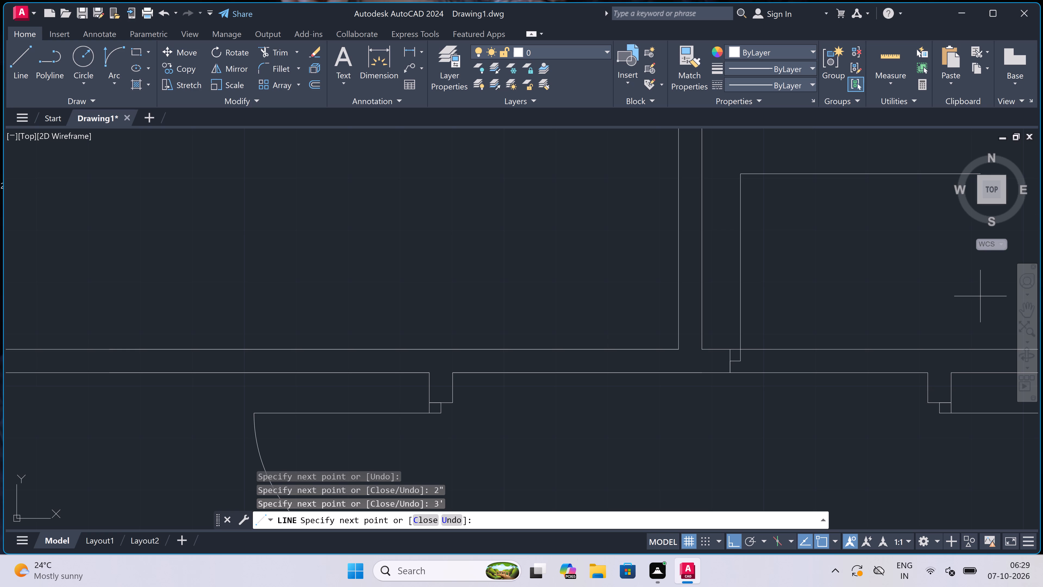
{"action": "scroll", "coordinate": [555, 269], "scroll_direction": "down", "scroll_amount": 3}
{"action": "scroll", "coordinate": [670, 243], "scroll_direction": "up", "scroll_amount": 4}
{"action": "scroll", "coordinate": [517, 299], "scroll_direction": "down", "scroll_amount": 3}
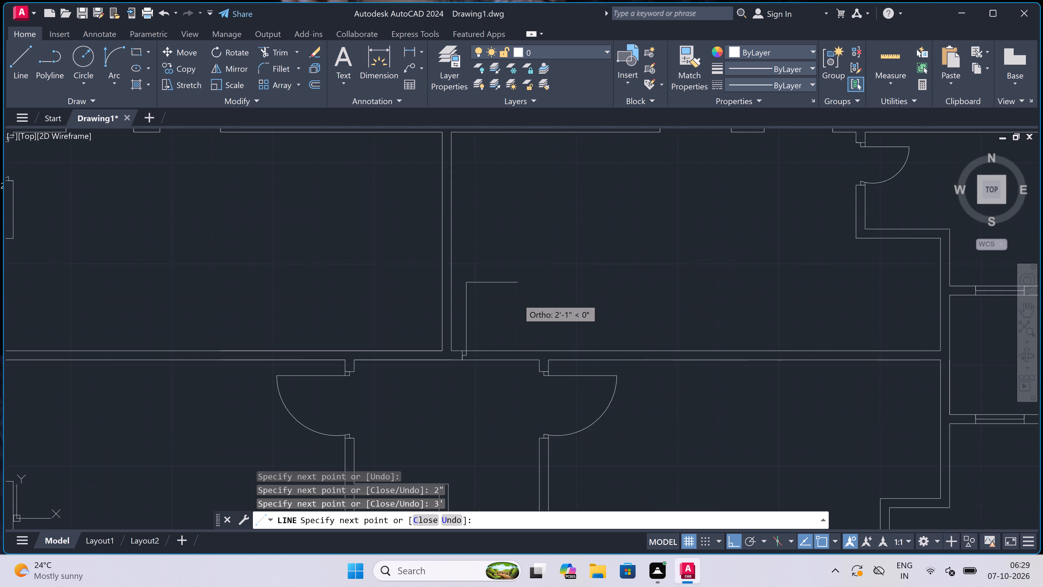
{"action": "scroll", "coordinate": [507, 337], "scroll_direction": "up", "scroll_amount": 4}
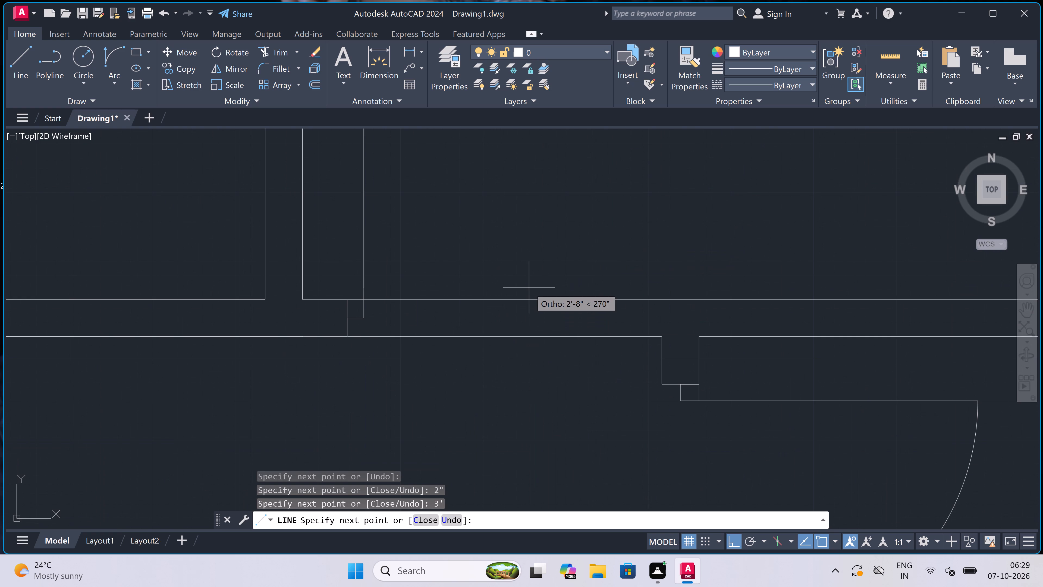
{"action": "key", "text": "Escape"}
Draw the opposite door jamb across both wall faces, with a 2" stop pointing back into the opening.
{"action": "key", "text": "space"}
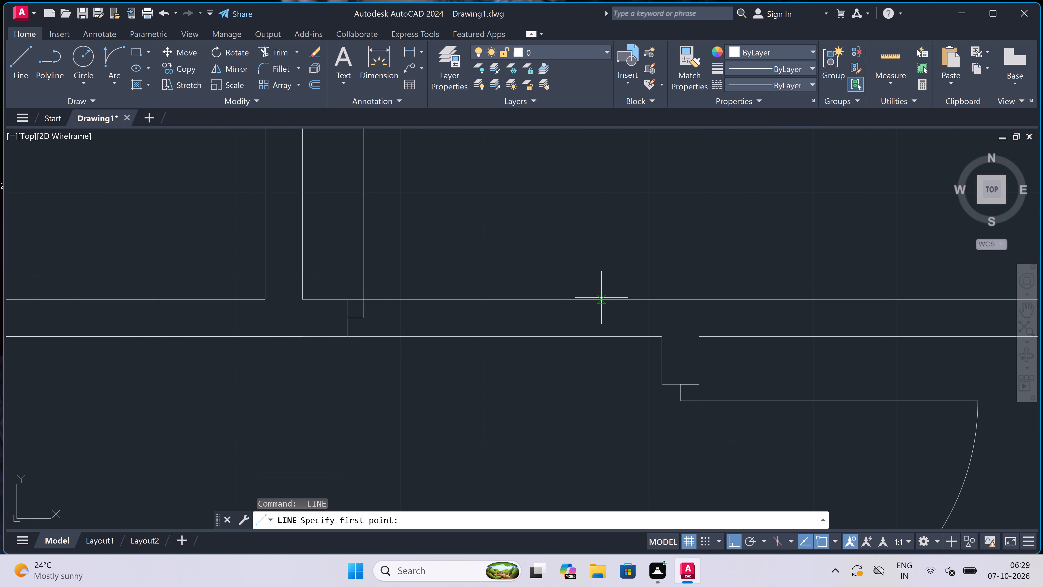
{"action": "left_click_drag", "start_coordinate": [631, 299], "coordinate": [633, 297]}
{"action": "left_click_drag", "start_coordinate": [632, 334], "coordinate": [635, 332]}
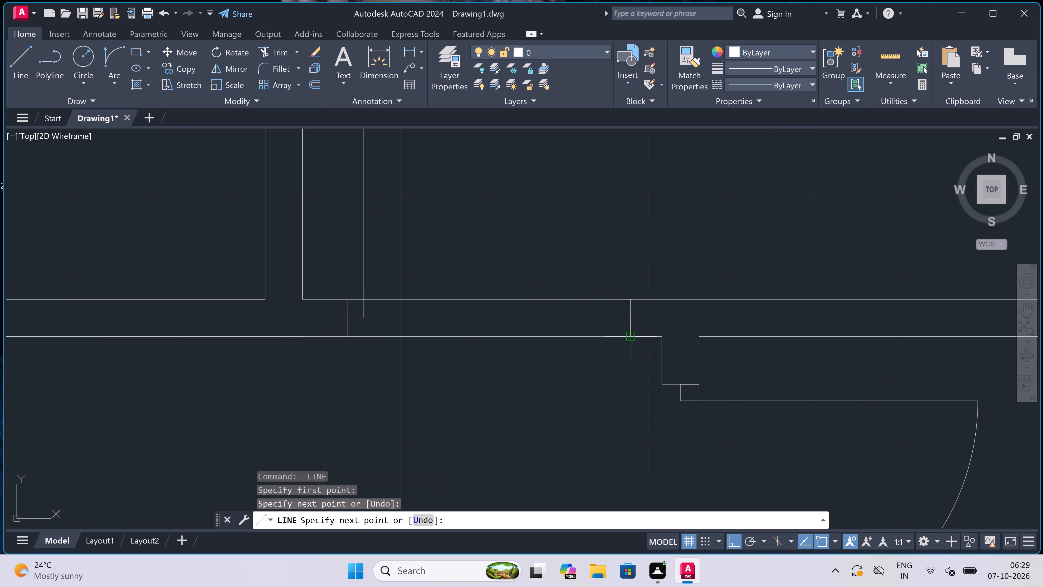
{"action": "left_click", "coordinate": [633, 311]}
{"action": "type", "text": "2\""}
{"action": "key", "text": "space"}
{"action": "key", "text": "Escape"}
Draw the door swing arc from the top of the 3' leaf to the end of the opposite jamb's stop.
{"action": "scroll", "coordinate": [562, 328], "scroll_direction": "down", "scroll_amount": 1}
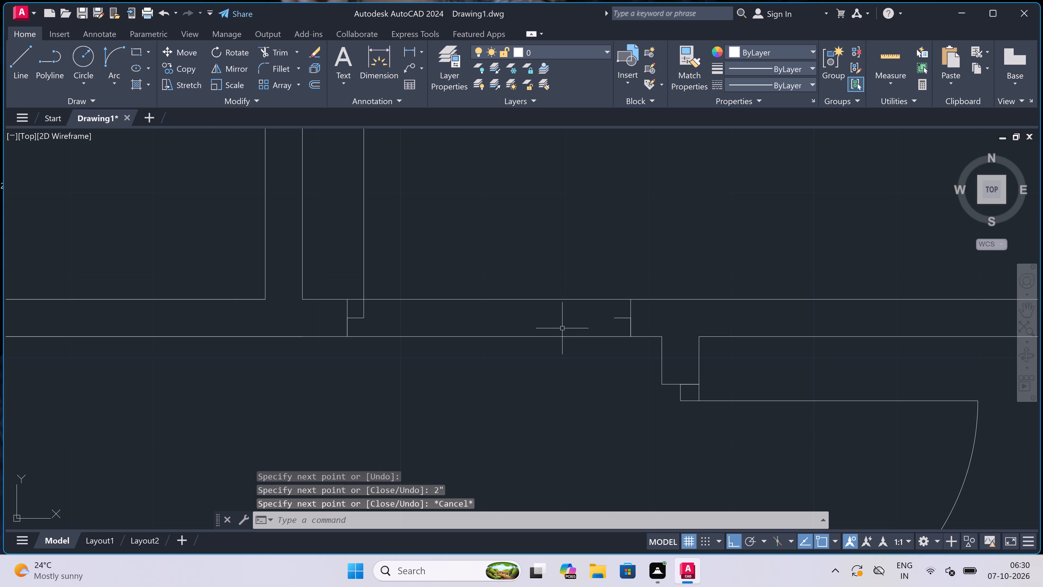
{"action": "scroll", "coordinate": [562, 328], "scroll_direction": "down", "scroll_amount": 1}
{"action": "left_click", "coordinate": [112, 52]}
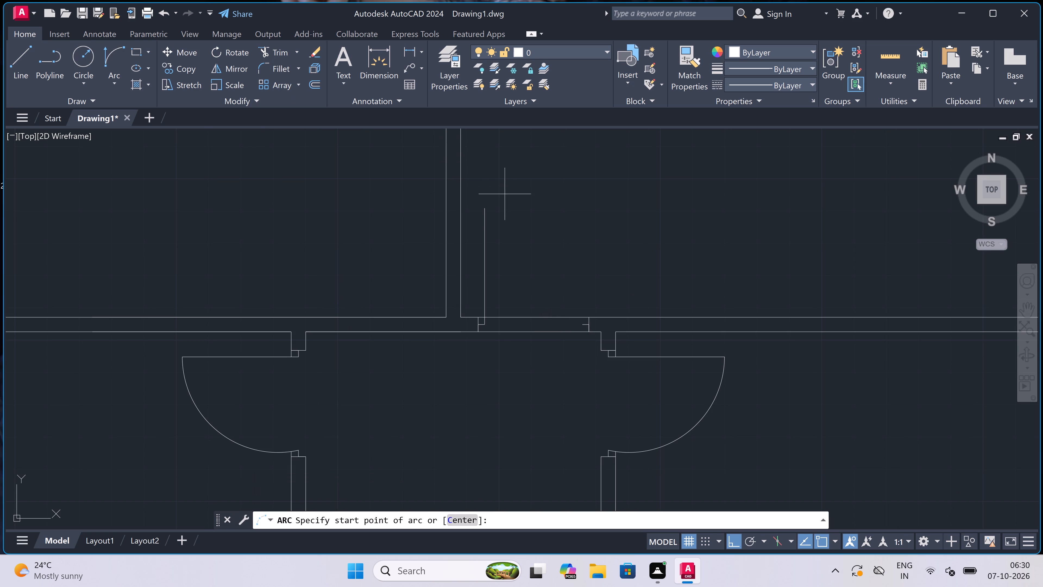
{"action": "left_click", "coordinate": [489, 211]}
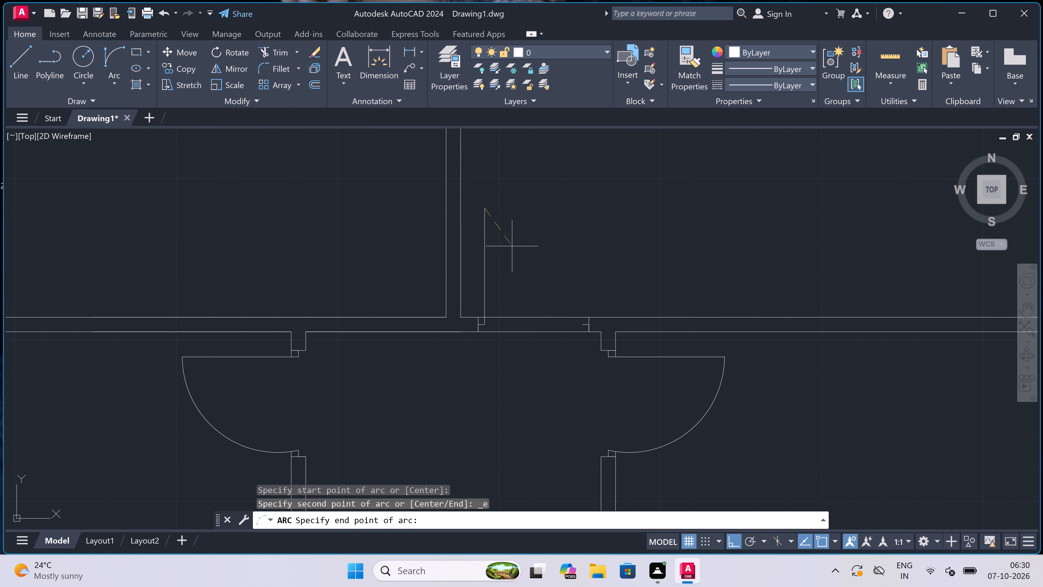
{"action": "scroll", "coordinate": [575, 272], "scroll_direction": "up", "scroll_amount": 2}
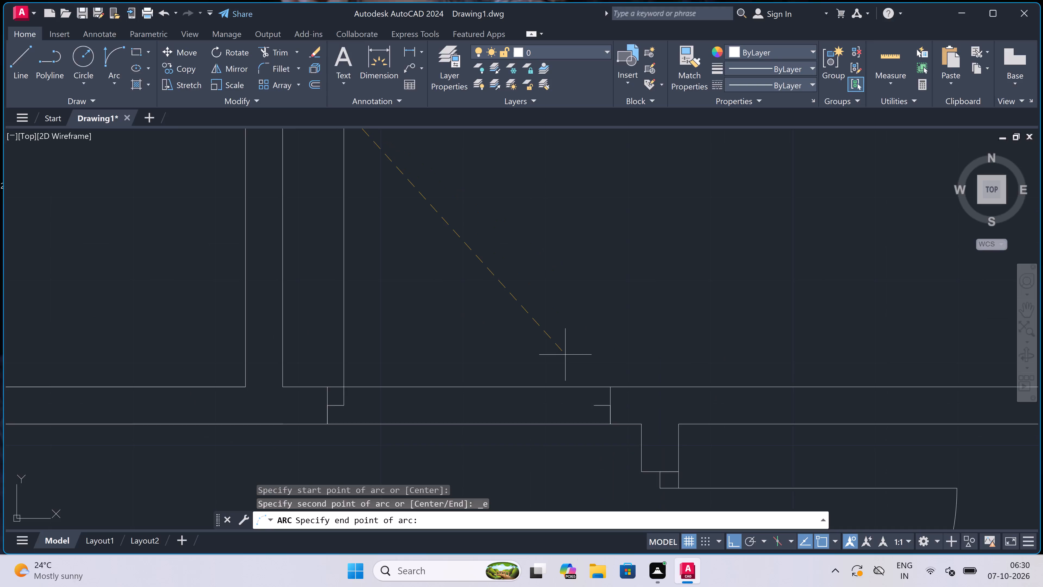
{"action": "left_click", "coordinate": [593, 407]}
{"action": "scroll", "coordinate": [596, 375], "scroll_direction": "down", "scroll_amount": 1}
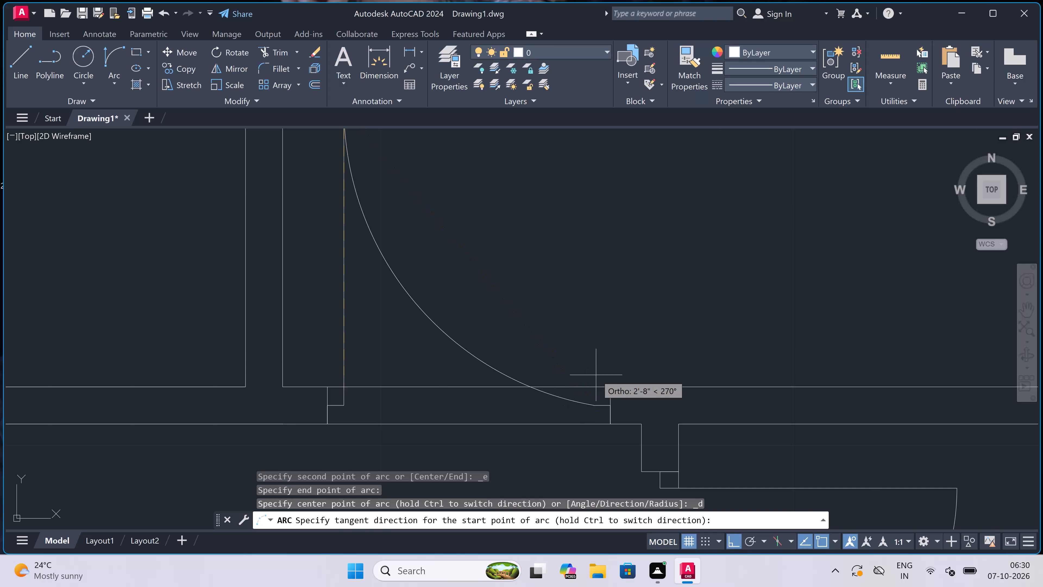
{"action": "scroll", "coordinate": [596, 375], "scroll_direction": "down", "scroll_amount": 1}
{"action": "left_click", "coordinate": [621, 332]}
Trim both wall lines across the new door opening in the central horizontal wall.
{"action": "key", "text": "t"}
{"action": "key", "text": "r"}
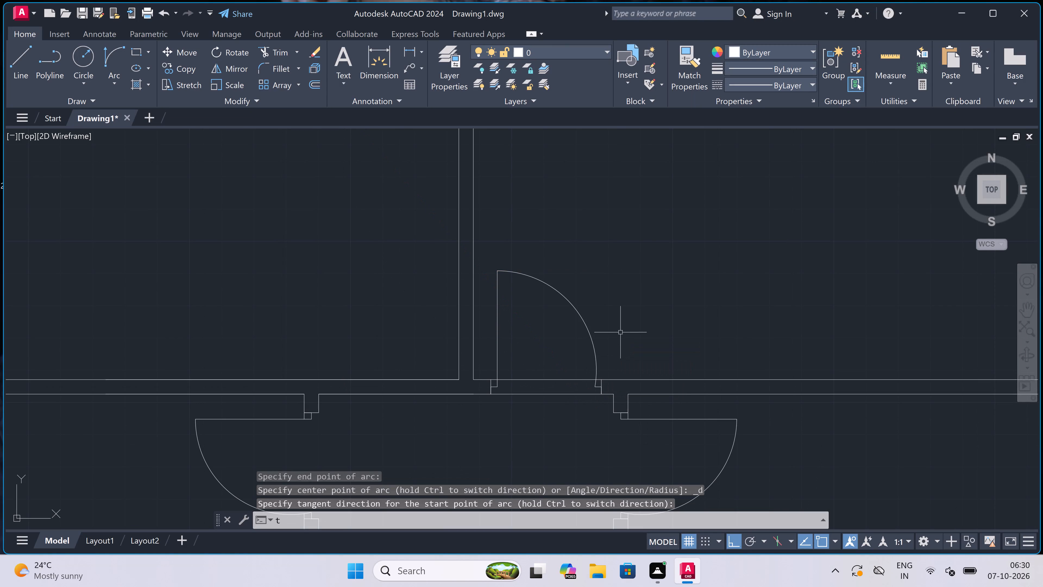
{"action": "key", "text": "space"}
{"action": "double_click", "coordinate": [537, 354]}
{"action": "left_click", "coordinate": [527, 413]}
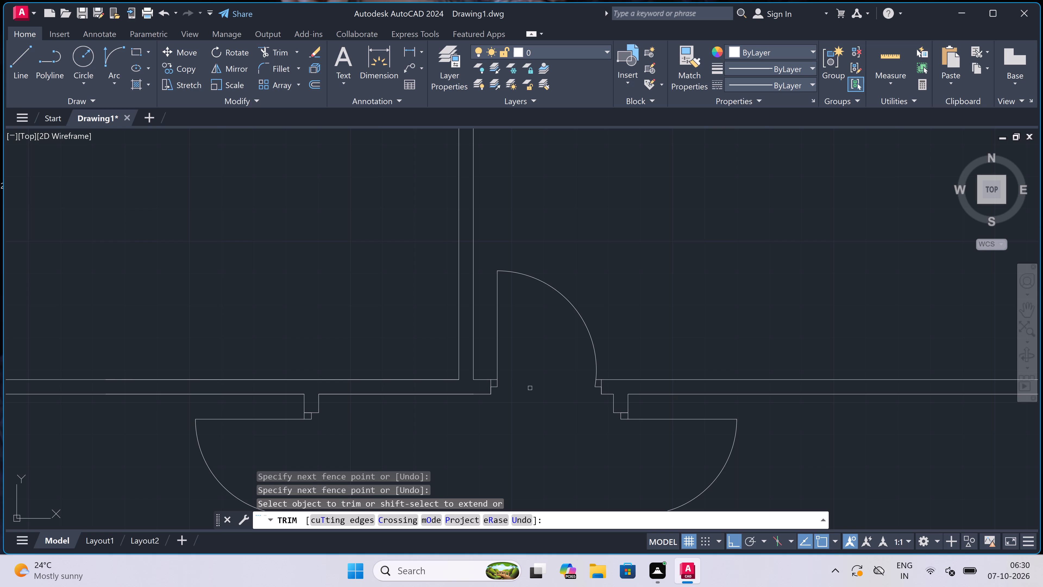
{"action": "key", "text": "Escape"}
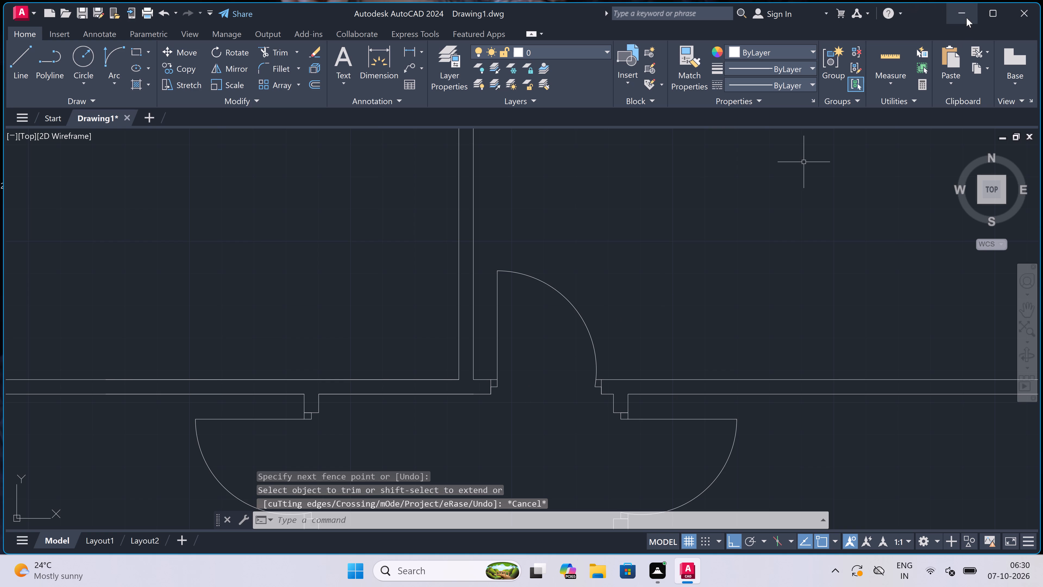
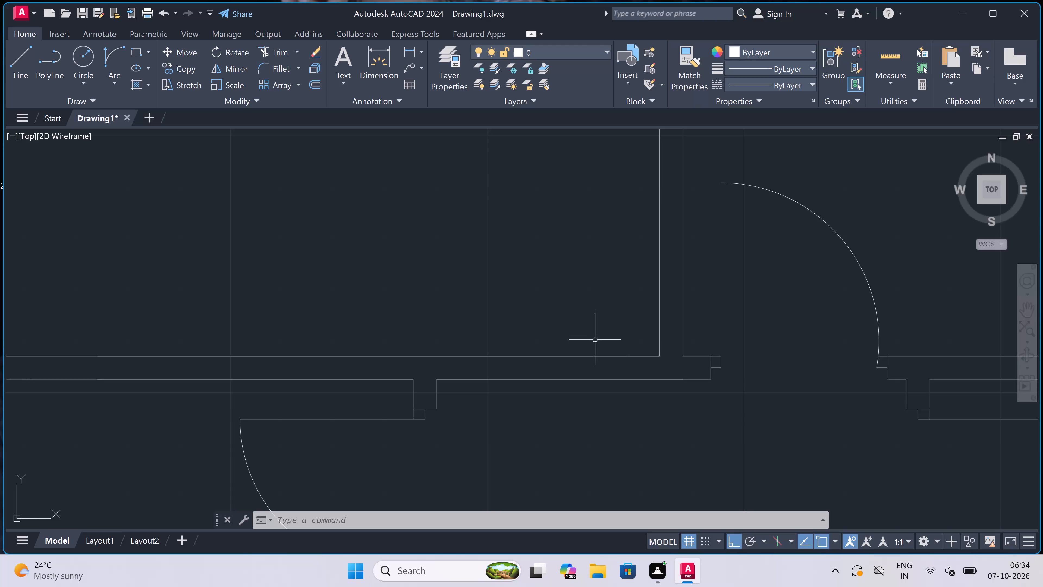
Draw a door jamb across the central horizontal wall just left of the upper partition, with a 2" stop and a 3' leaf upward.
{"action": "scroll", "coordinate": [626, 363], "scroll_direction": "up", "scroll_amount": 1}
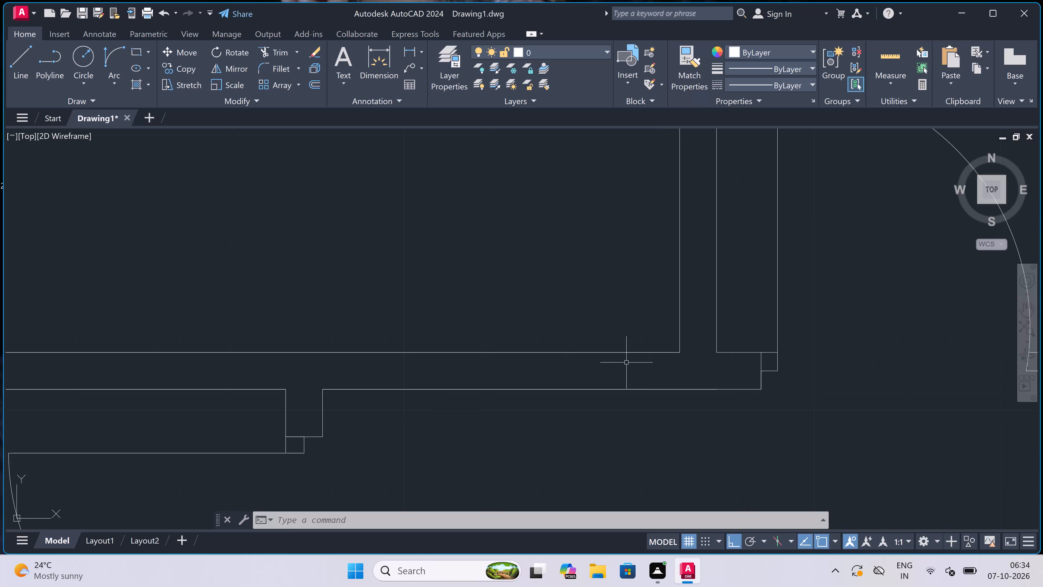
{"action": "type", "text": "l"}
{"action": "key", "text": "space"}
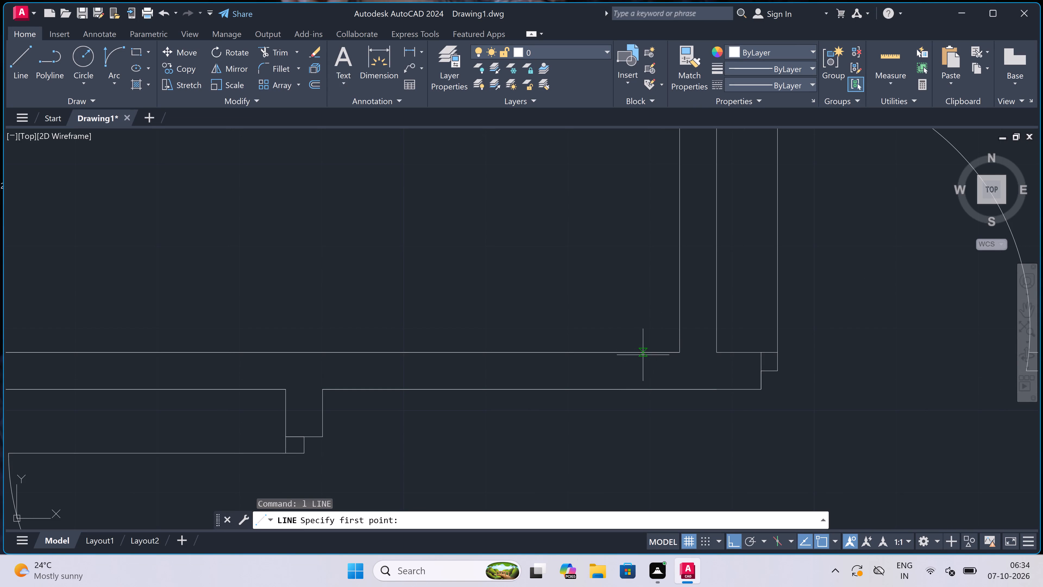
{"action": "left_click", "coordinate": [645, 353]}
{"action": "left_click", "coordinate": [642, 389]}
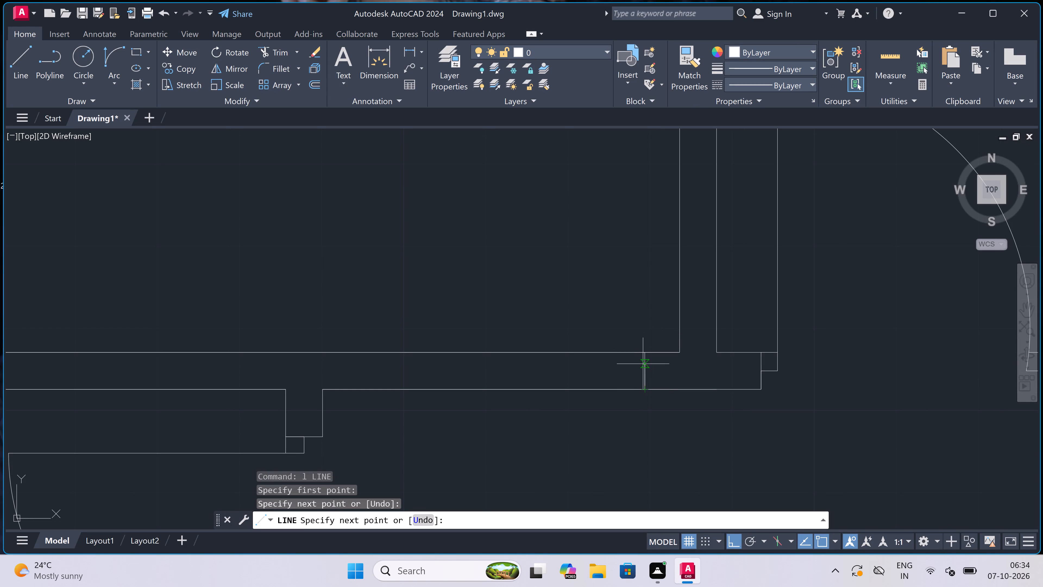
{"action": "left_click", "coordinate": [646, 369]}
{"action": "type", "text": "2\""}
{"action": "key", "text": "space"}
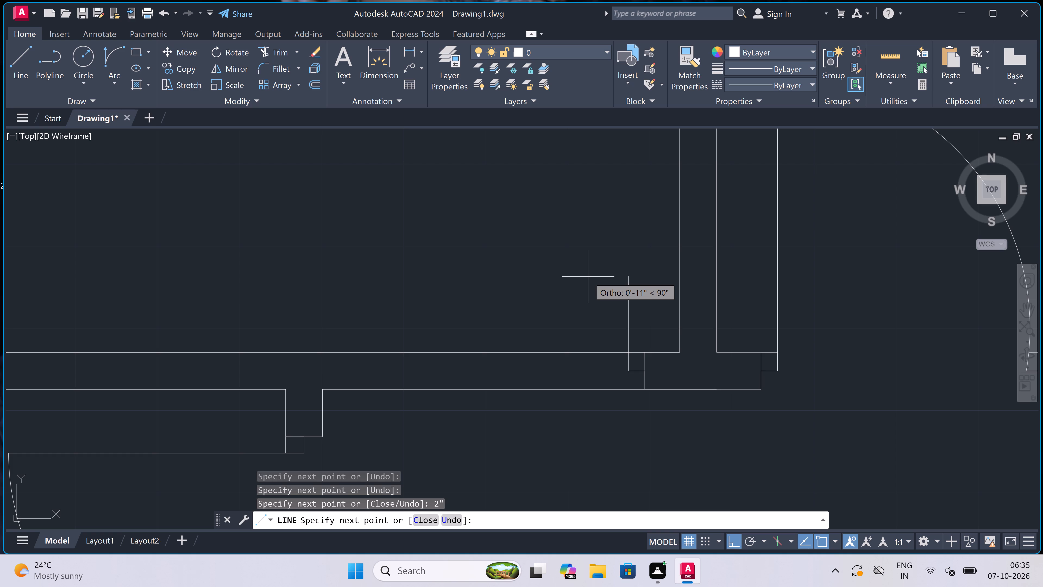
{"action": "type", "text": "3'"}
{"action": "key", "text": "space"}
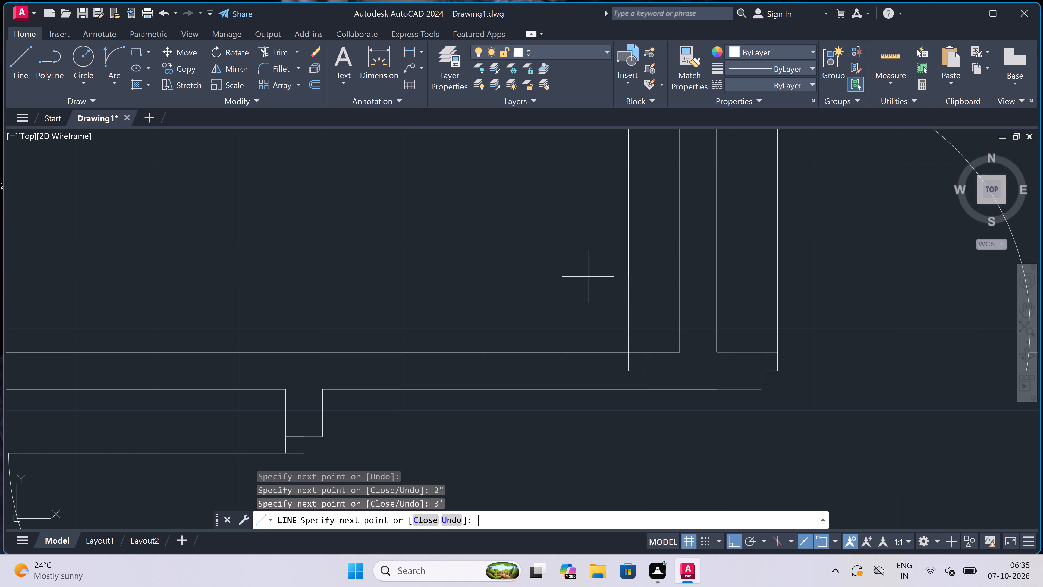
{"action": "key", "text": "Escape"}
{"action": "scroll", "coordinate": [588, 277], "scroll_direction": "down", "scroll_amount": 3}
{"action": "scroll", "coordinate": [590, 247], "scroll_direction": "up", "scroll_amount": 3}
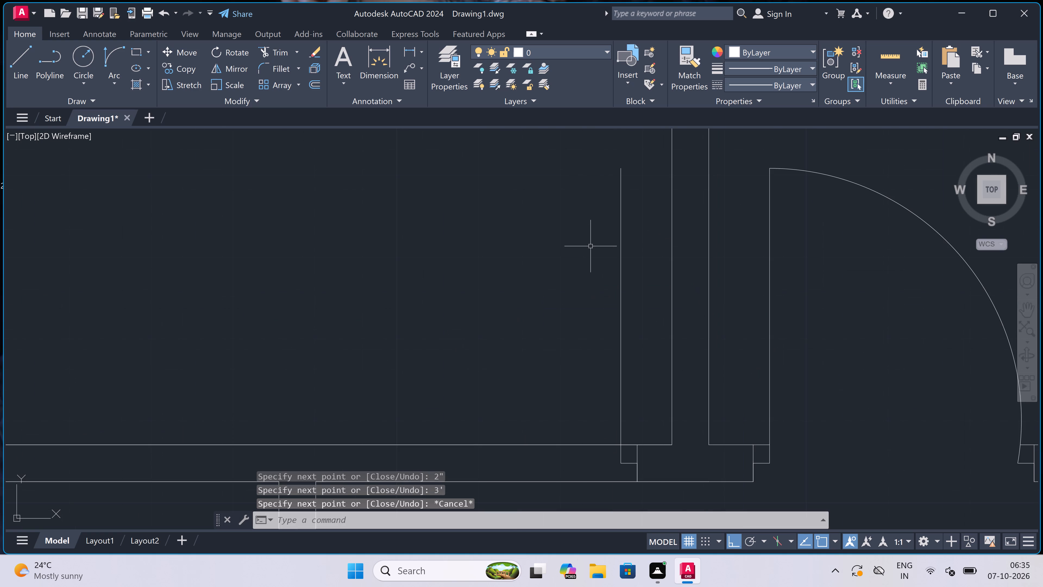
Draw the opposite door jamb across both wall faces near the lower-left door, with a 2" stop pointing into the opening.
{"action": "key", "text": "space"}
{"action": "scroll", "coordinate": [539, 257], "scroll_direction": "down", "scroll_amount": 2}
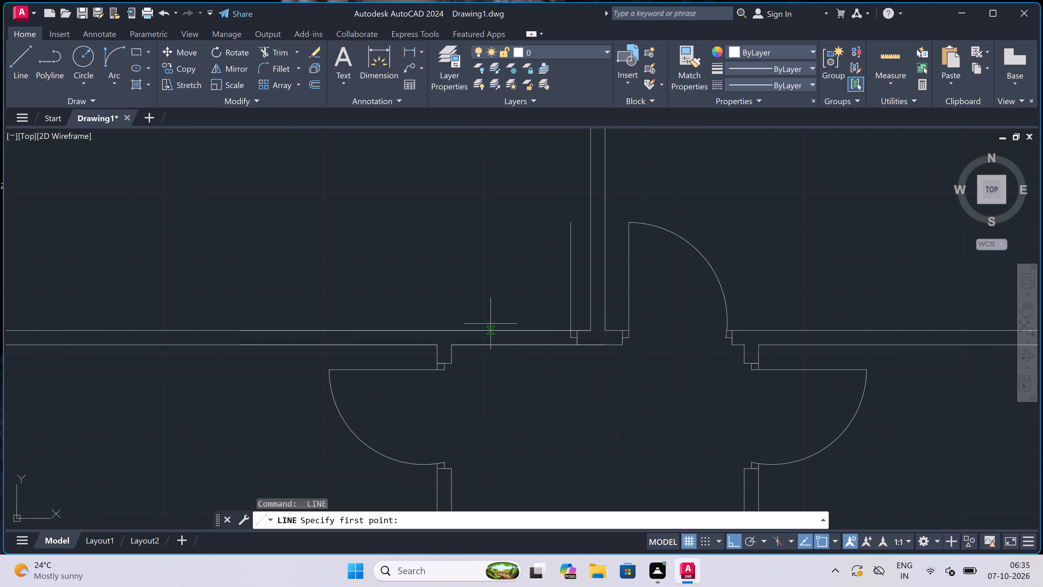
{"action": "left_click", "coordinate": [467, 331]}
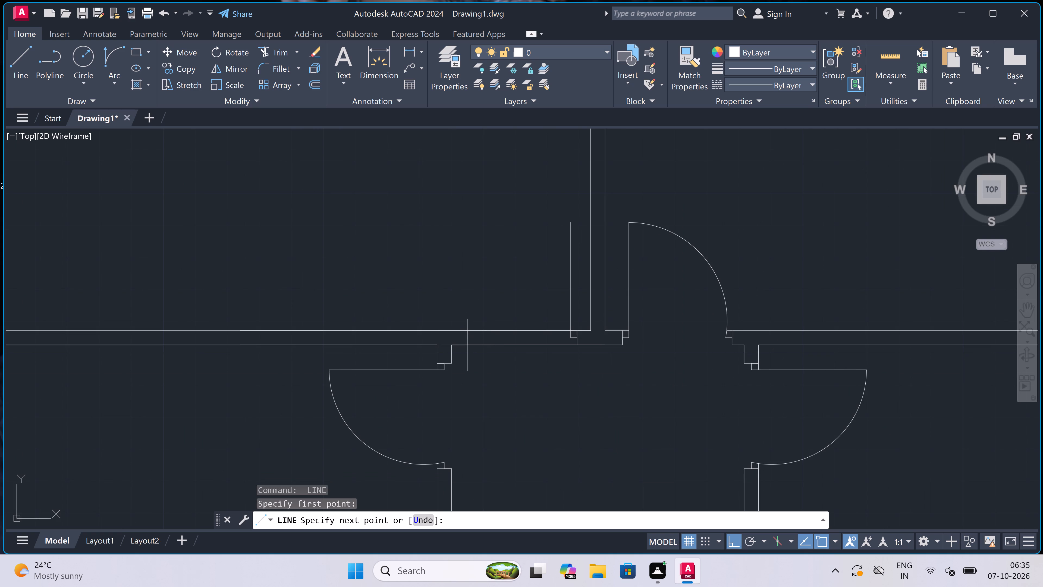
{"action": "left_click_drag", "start_coordinate": [466, 347], "coordinate": [463, 343]}
{"action": "scroll", "coordinate": [465, 336], "scroll_direction": "up", "scroll_amount": 2}
{"action": "left_click", "coordinate": [470, 342]}
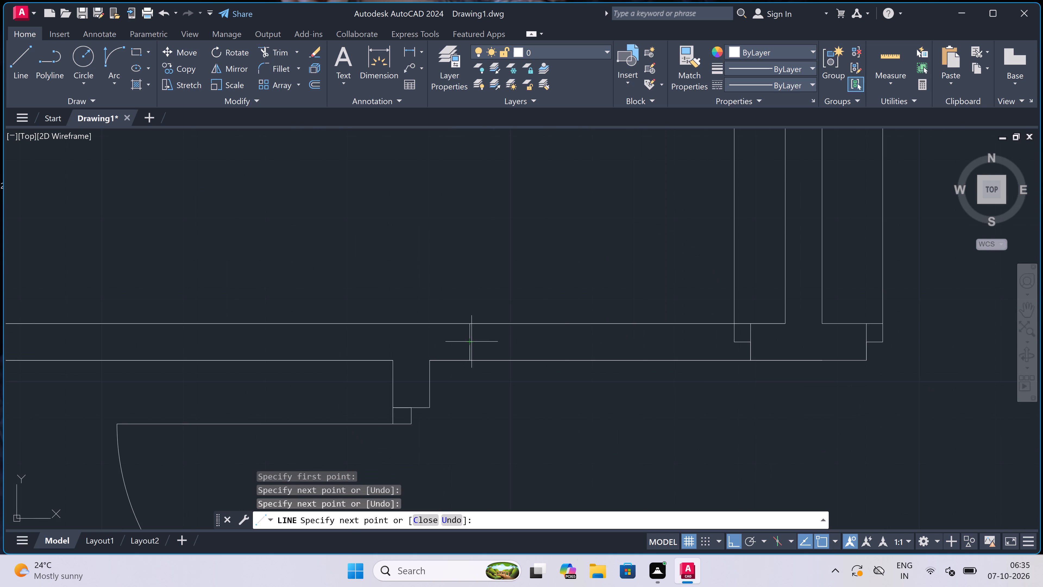
{"action": "type", "text": "2\""}
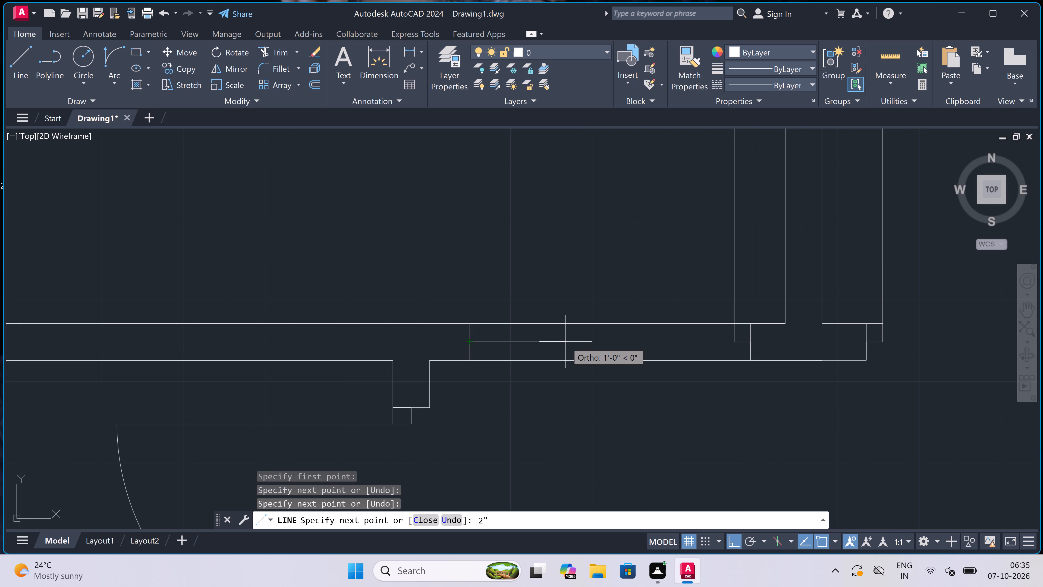
{"action": "key", "text": "space"}
{"action": "key", "text": "Escape"}
{"action": "scroll", "coordinate": [570, 345], "scroll_direction": "down", "scroll_amount": 1}
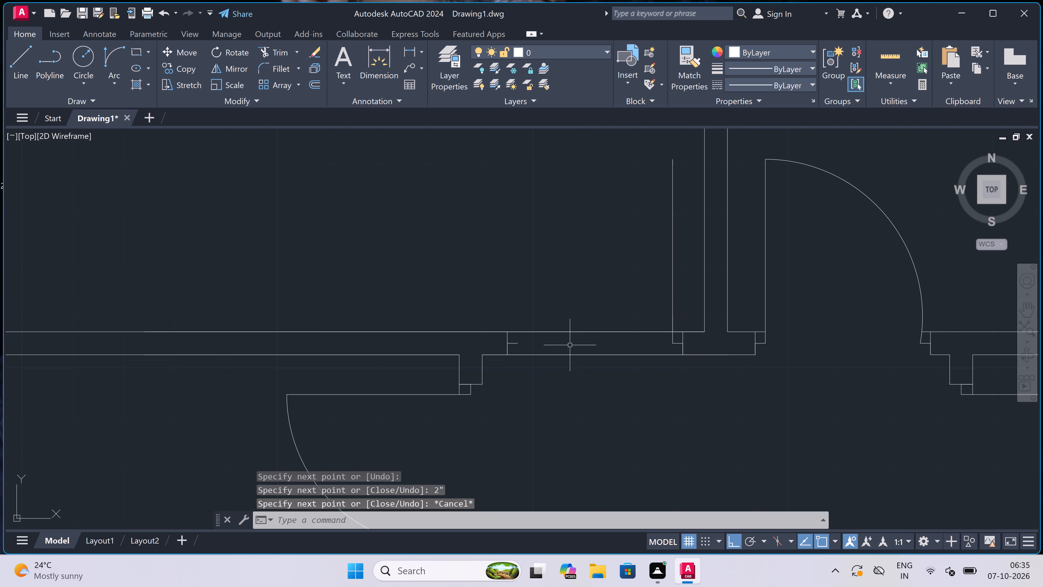
Draw the door swing arc from the top of the new 3' leaf to the end of the opposite jamb's stop.
{"action": "left_click_drag", "start_coordinate": [116, 52], "coordinate": [119, 54]}
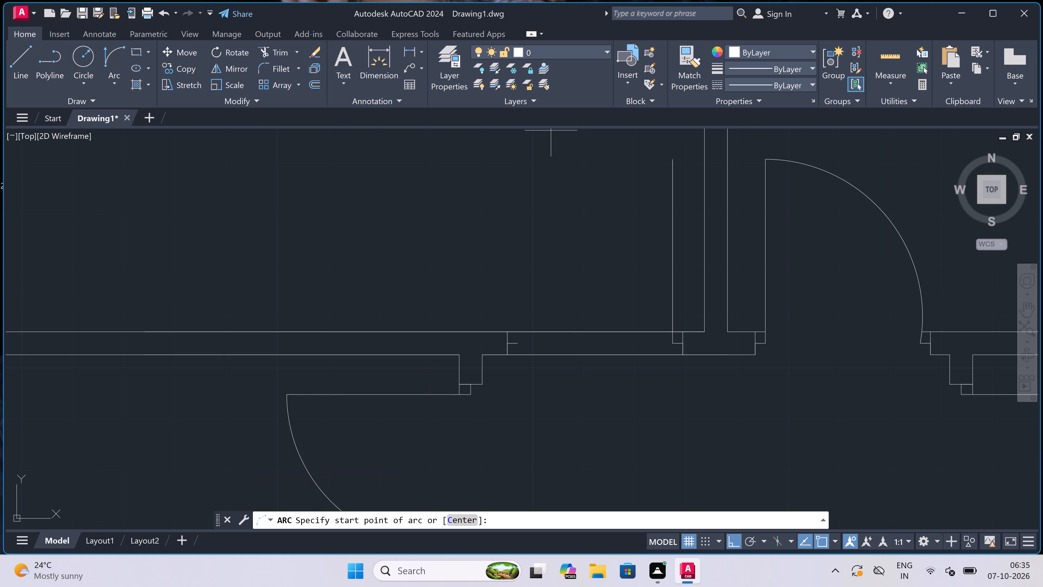
{"action": "left_click", "coordinate": [668, 157]}
{"action": "left_click", "coordinate": [516, 341]}
{"action": "left_click", "coordinate": [476, 285]}
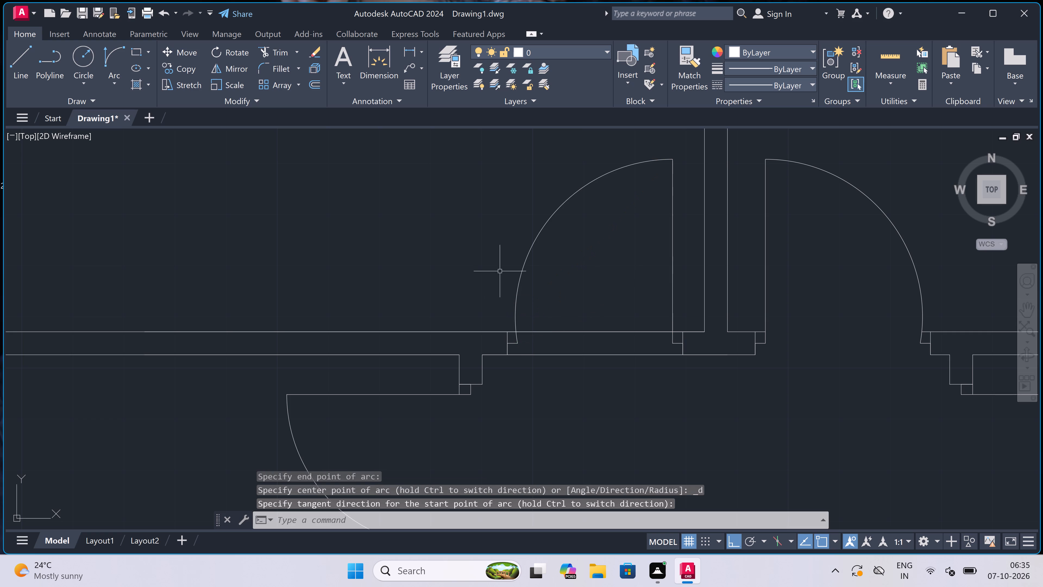
Trim both wall lines across the new door opening left of the upper partition.
{"action": "type", "text": "tr"}
{"action": "key", "text": "space"}
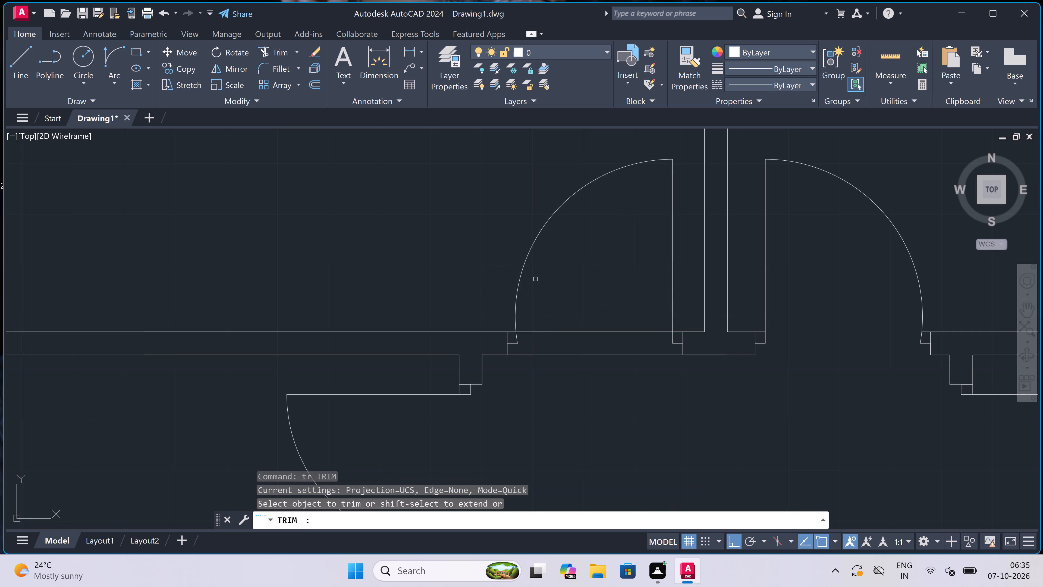
{"action": "left_click", "coordinate": [560, 295]}
{"action": "left_click", "coordinate": [589, 402]}
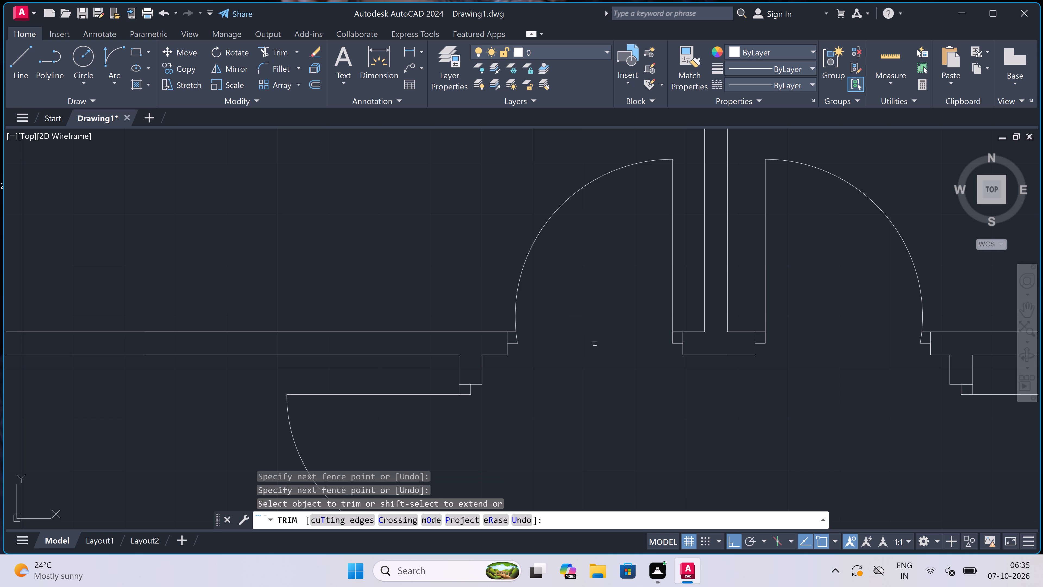
{"action": "key", "text": "Escape"}
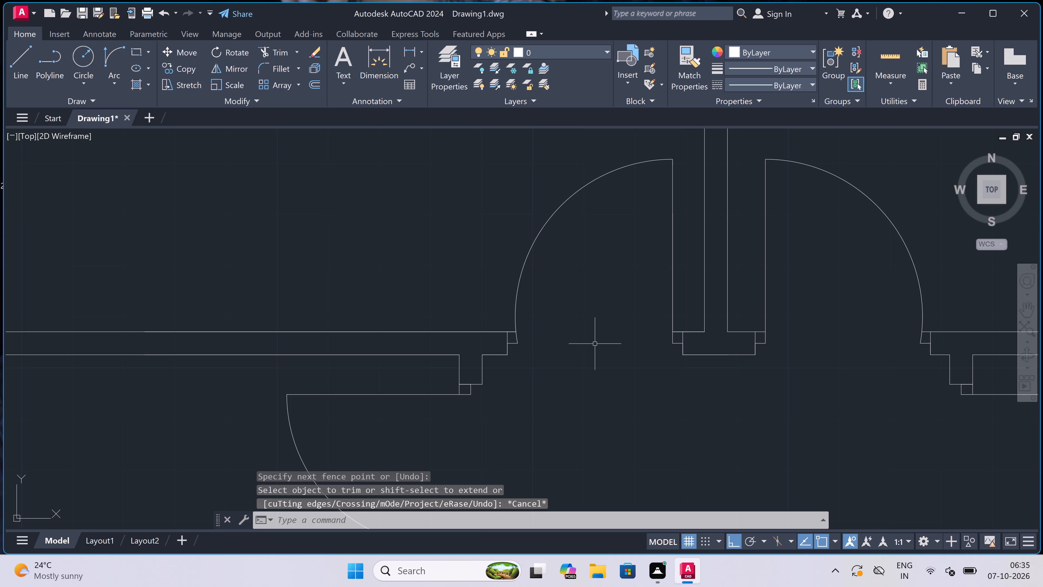
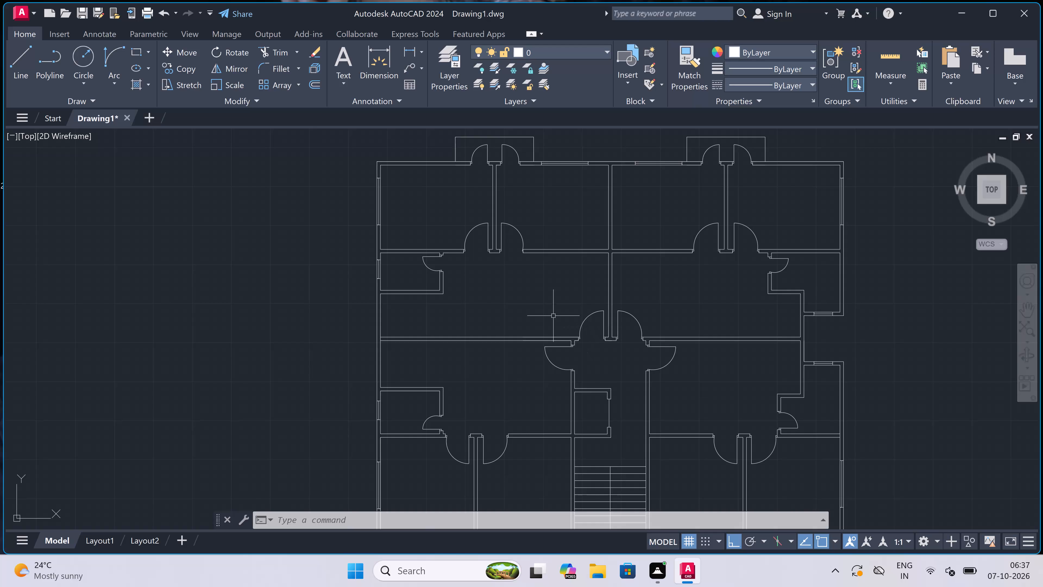
Start a Hatch with the ANSI32 pattern and fill the top-left exterior wall corner and the upper-left partition between the paired doors.
{"action": "scroll", "coordinate": [587, 405], "scroll_direction": "up", "scroll_amount": 3}
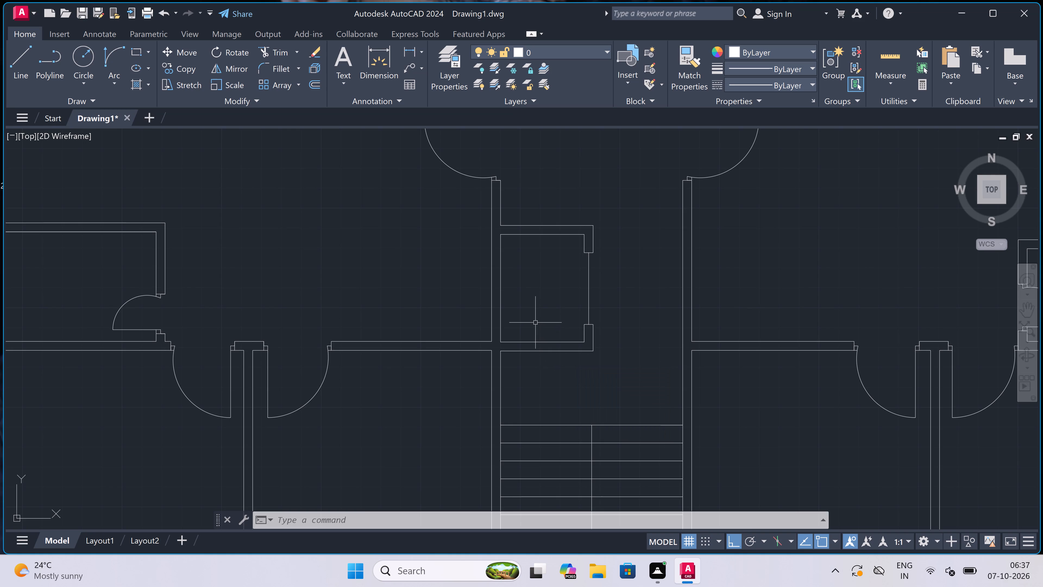
{"action": "scroll", "coordinate": [533, 316], "scroll_direction": "down", "scroll_amount": 2}
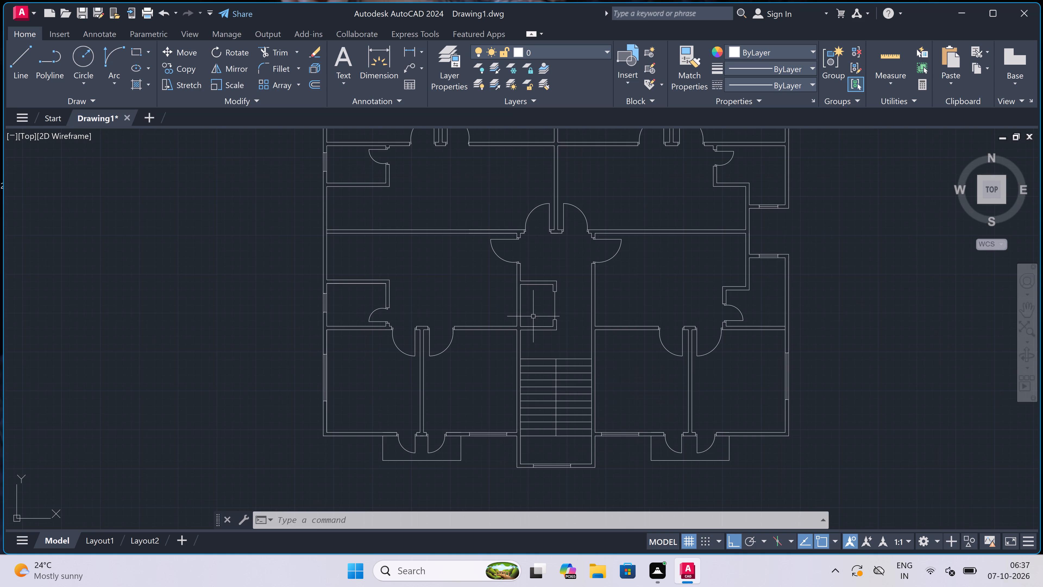
{"action": "type", "text": "h"}
{"action": "key", "text": "space"}
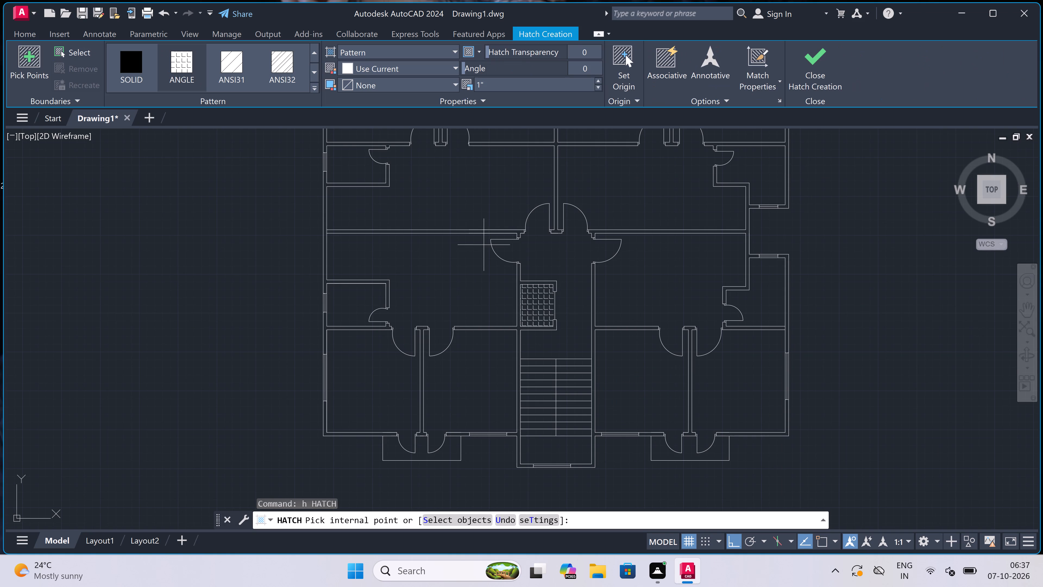
{"action": "left_click", "coordinate": [289, 66]}
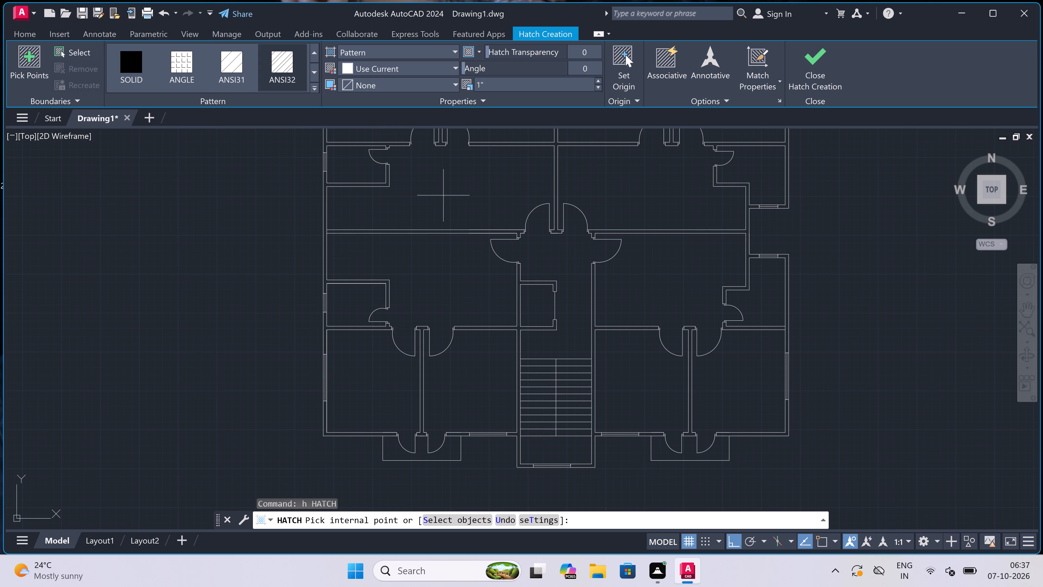
{"action": "scroll", "coordinate": [420, 240], "scroll_direction": "down", "scroll_amount": 3}
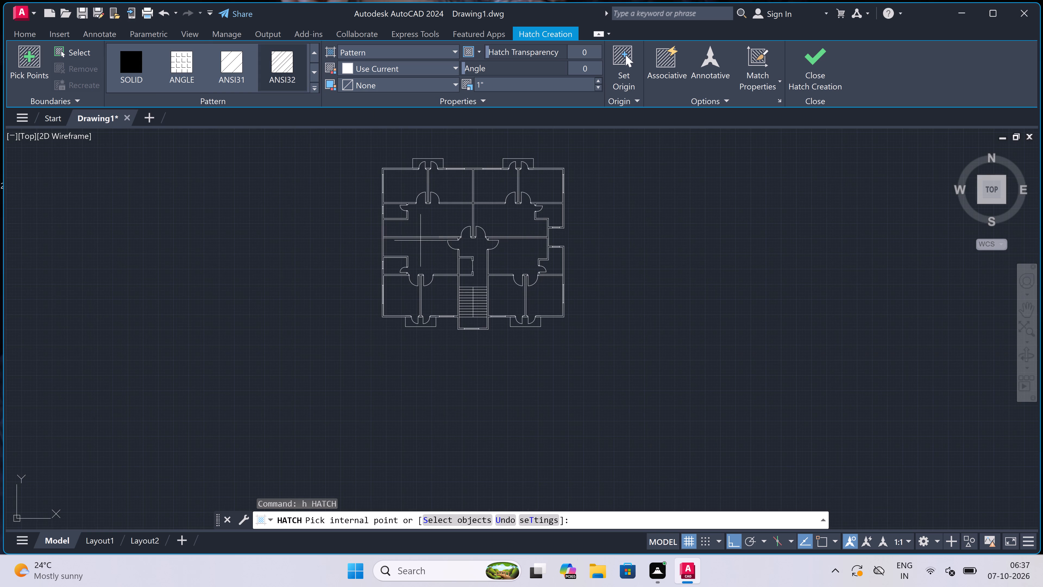
{"action": "scroll", "coordinate": [391, 165], "scroll_direction": "up", "scroll_amount": 3}
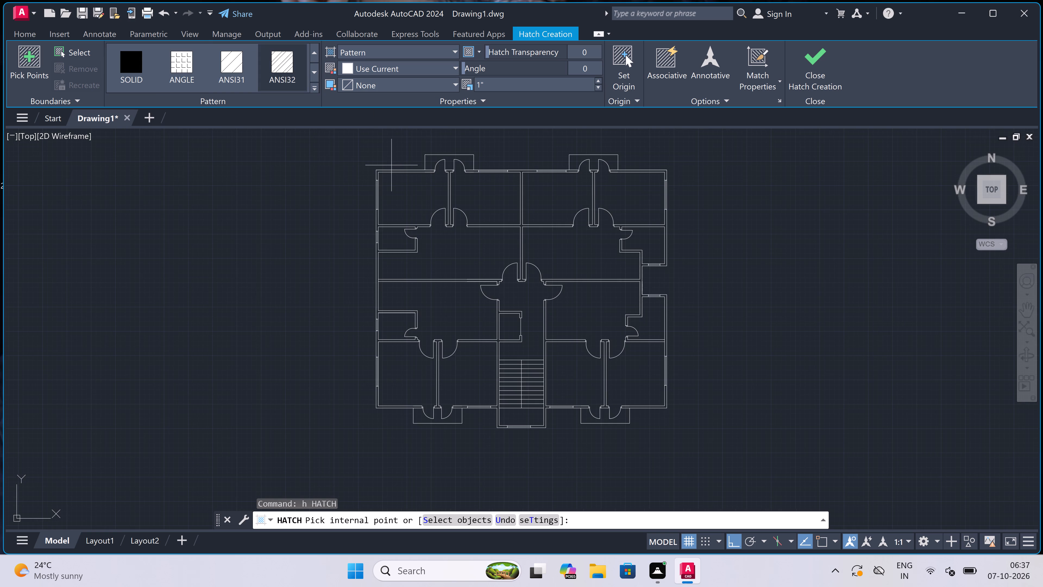
{"action": "scroll", "coordinate": [397, 173], "scroll_direction": "up", "scroll_amount": 2}
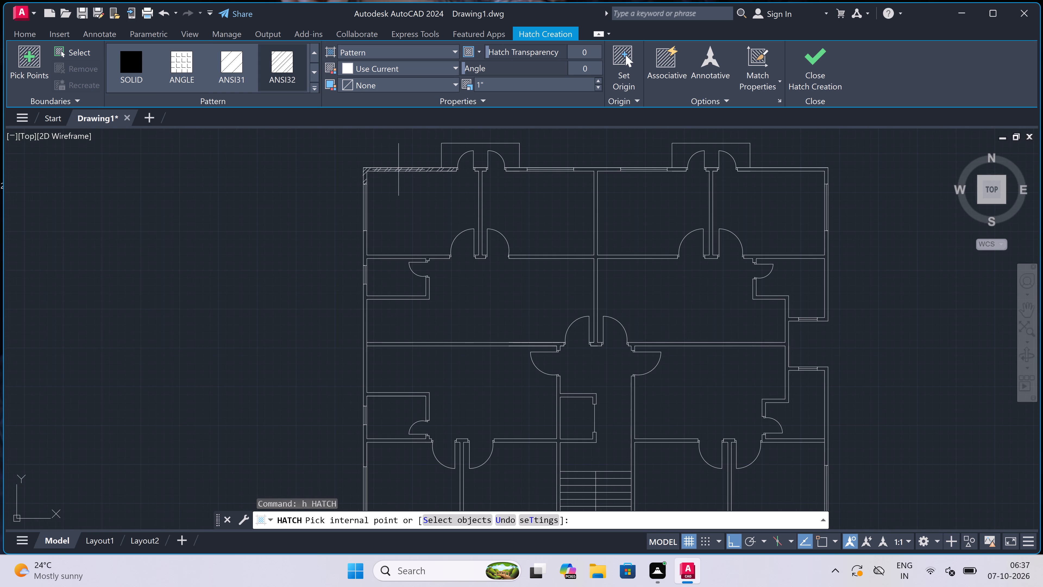
{"action": "scroll", "coordinate": [400, 168], "scroll_direction": "up", "scroll_amount": 1}
{"action": "left_click", "coordinate": [400, 168]}
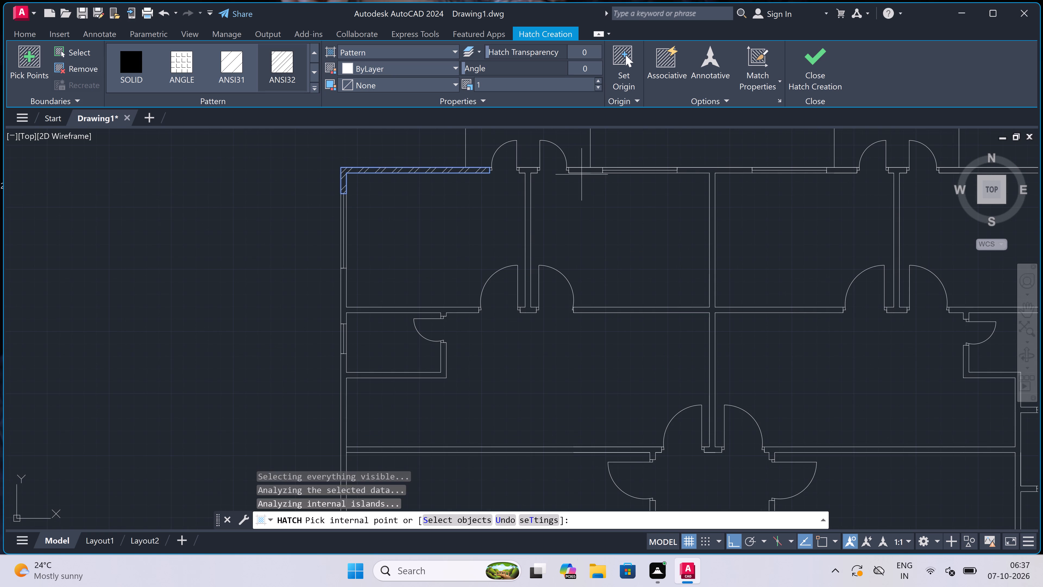
{"action": "left_click", "coordinate": [528, 179]}
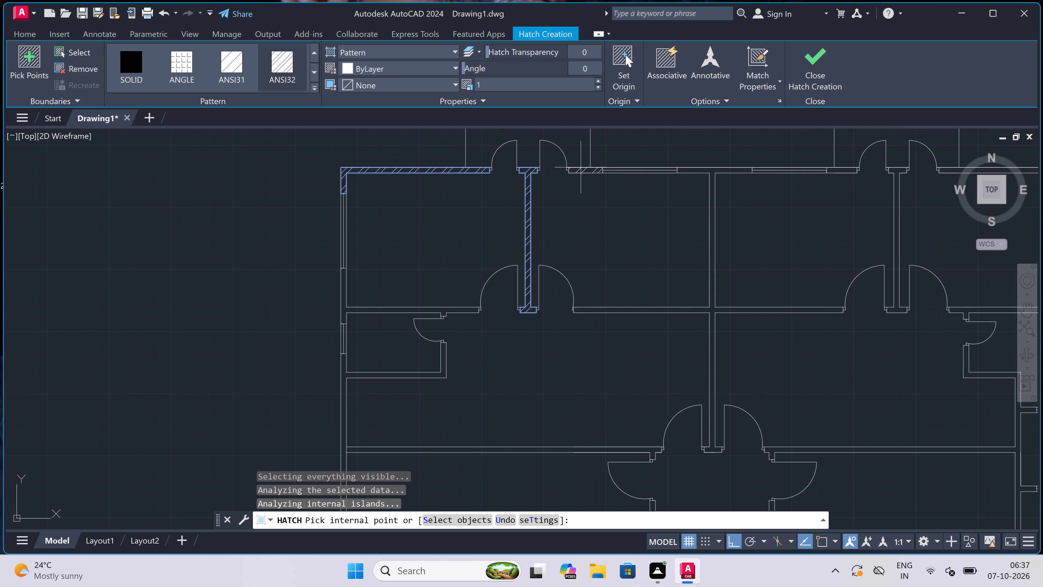
Hatch the top wall piece between the upper-left balcony doors and the window, and the connected central partition walls.
{"action": "left_click", "coordinate": [582, 167]}
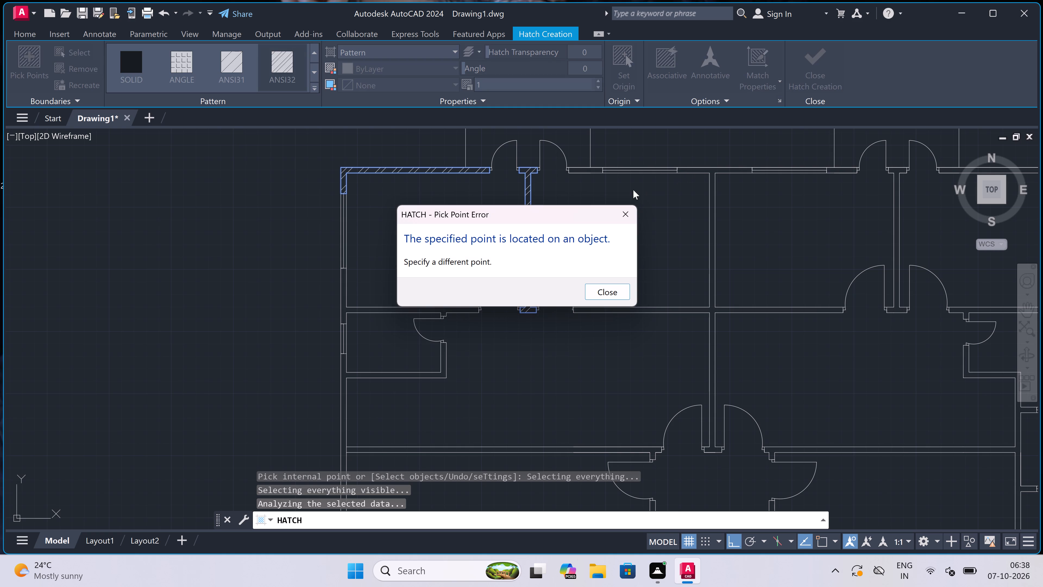
{"action": "left_click", "coordinate": [624, 210]}
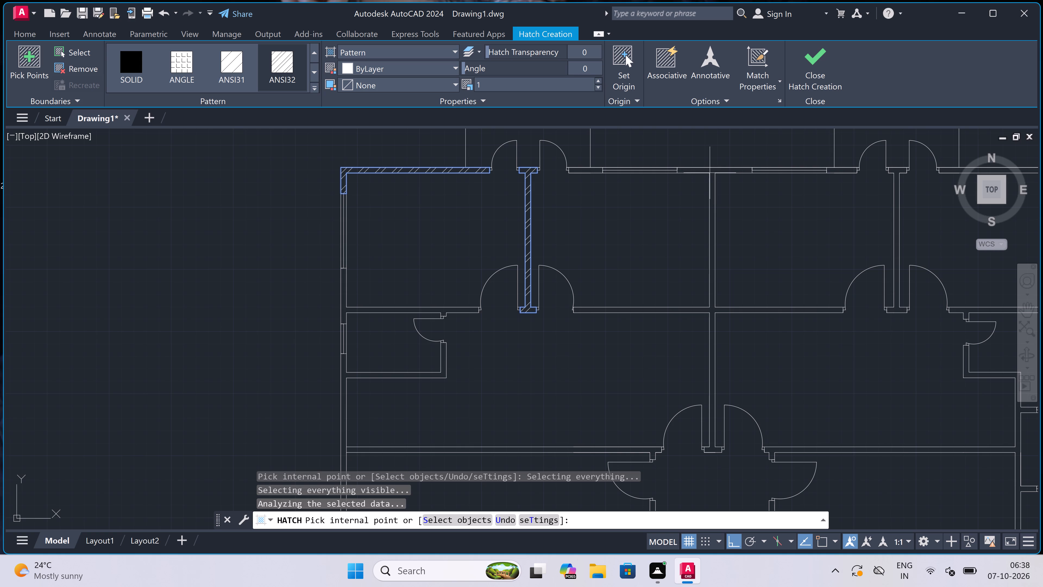
{"action": "scroll", "coordinate": [616, 170], "scroll_direction": "up", "scroll_amount": 2}
{"action": "left_click", "coordinate": [552, 171]}
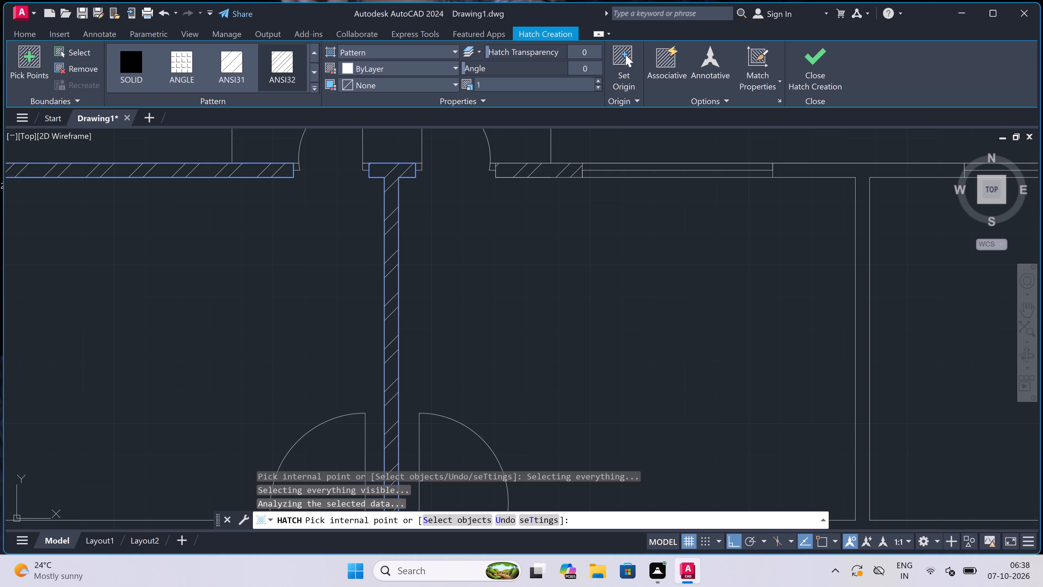
{"action": "scroll", "coordinate": [551, 171], "scroll_direction": "down", "scroll_amount": 3}
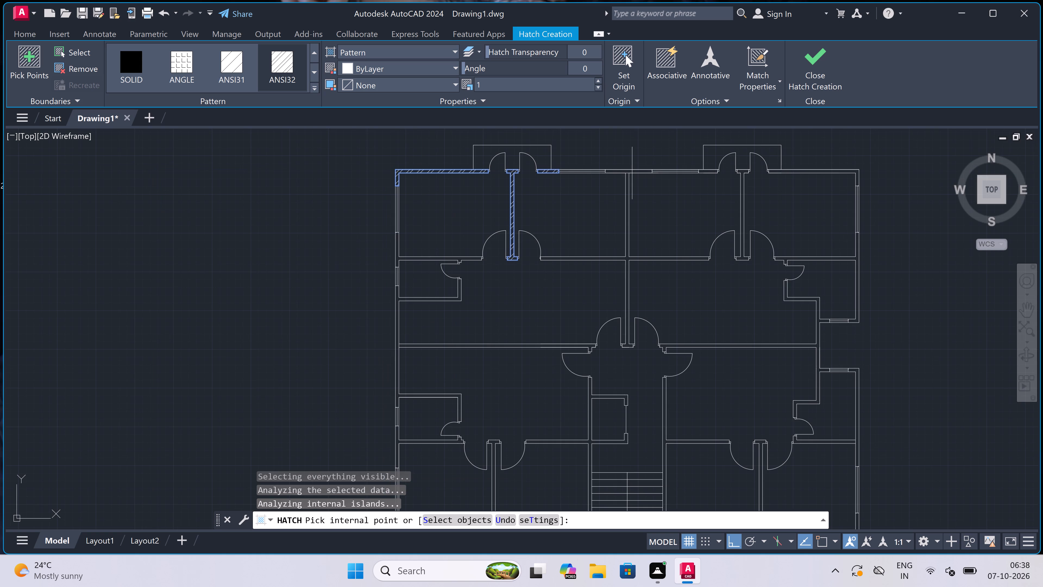
{"action": "scroll", "coordinate": [632, 173], "scroll_direction": "up", "scroll_amount": 2}
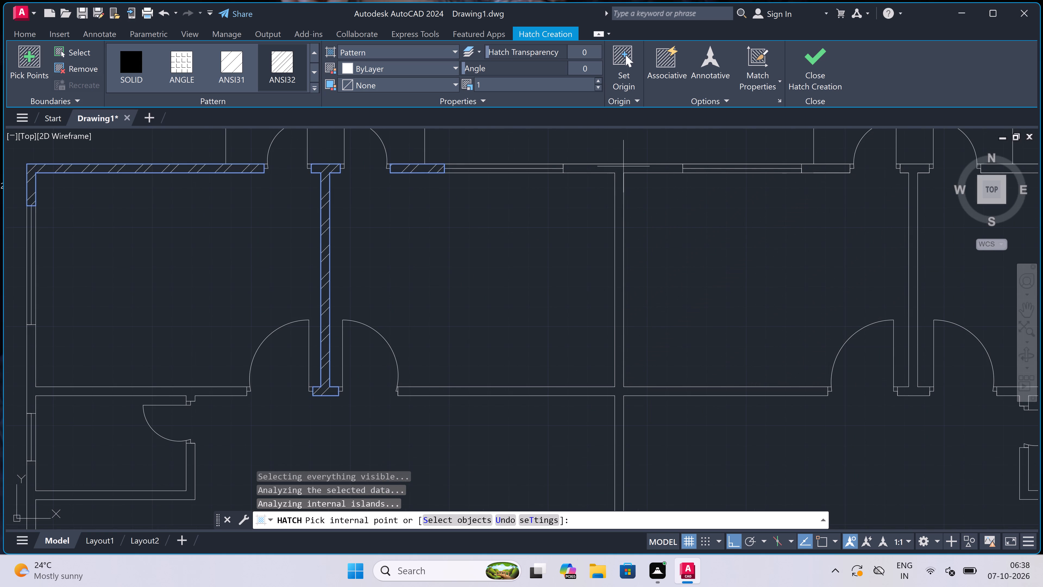
{"action": "left_click", "coordinate": [620, 169]}
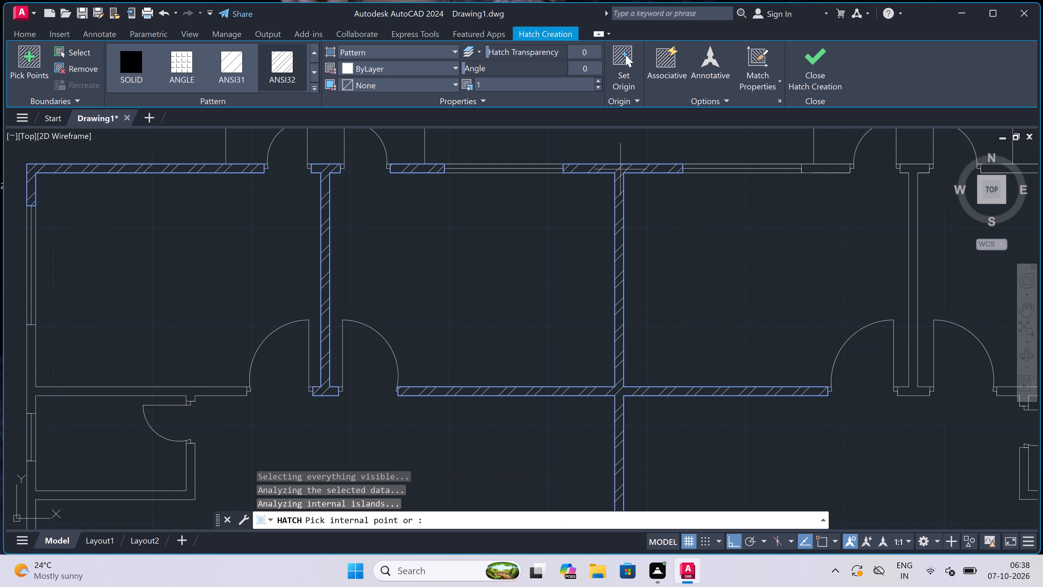
Hatch the top wall on both sides of the upper-right balcony doors, including the corner, and the partition between those doors.
{"action": "scroll", "coordinate": [543, 186], "scroll_direction": "down", "scroll_amount": 3}
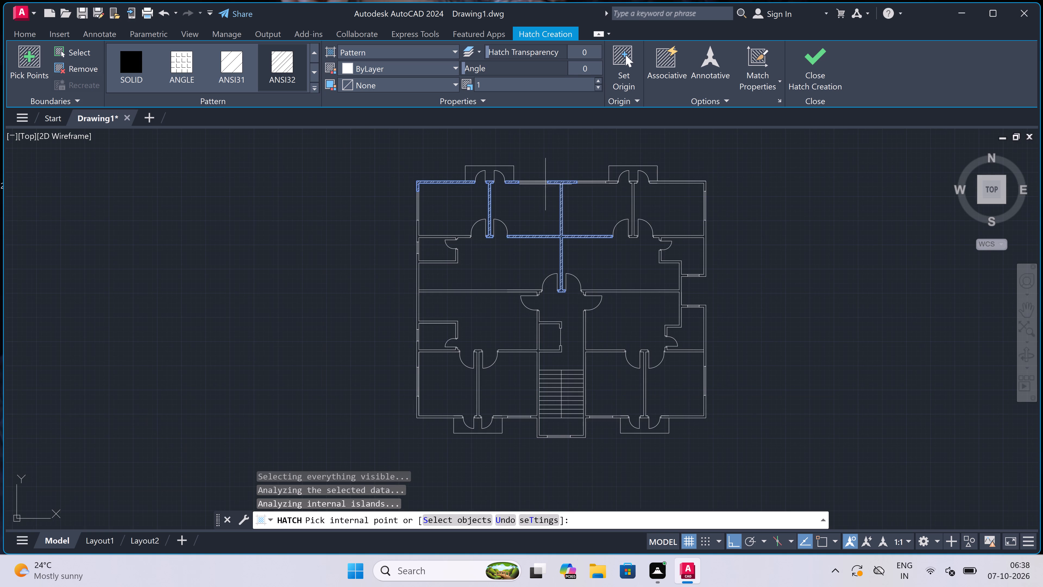
{"action": "scroll", "coordinate": [633, 182], "scroll_direction": "up", "scroll_amount": 3}
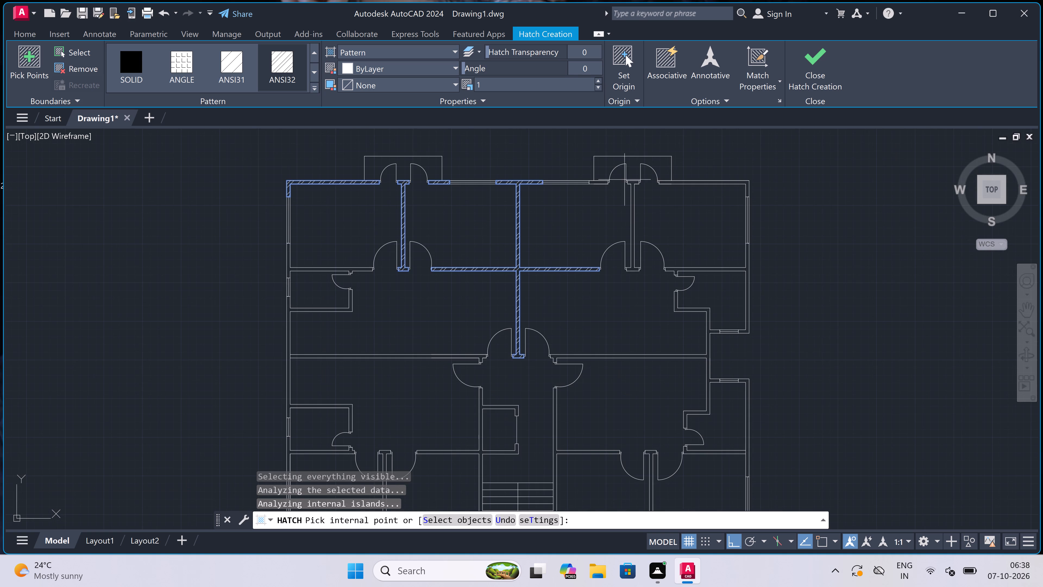
{"action": "scroll", "coordinate": [600, 182], "scroll_direction": "up", "scroll_amount": 1}
{"action": "left_click", "coordinate": [600, 182]}
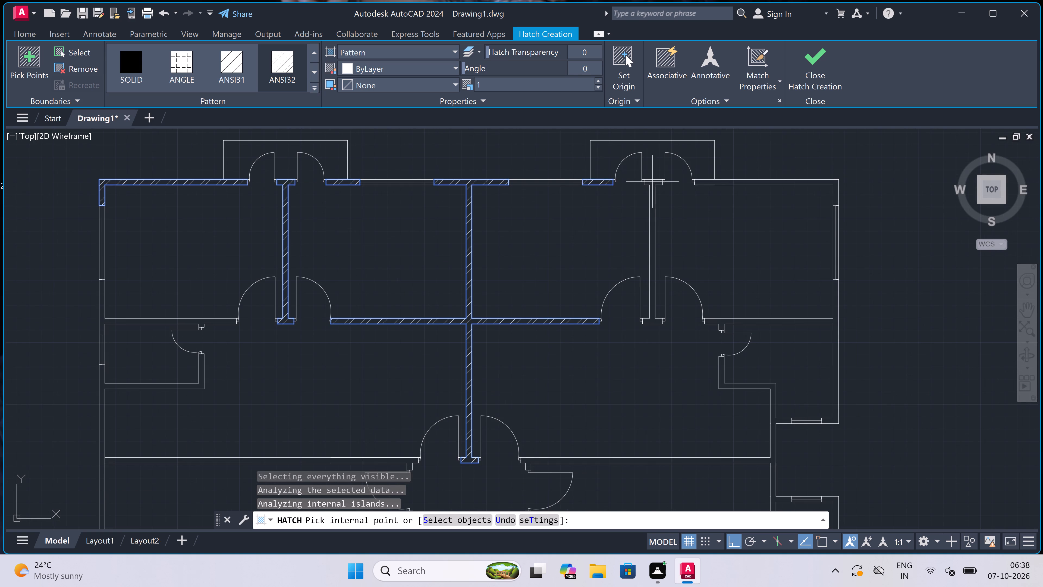
{"action": "scroll", "coordinate": [652, 186], "scroll_direction": "up", "scroll_amount": 3}
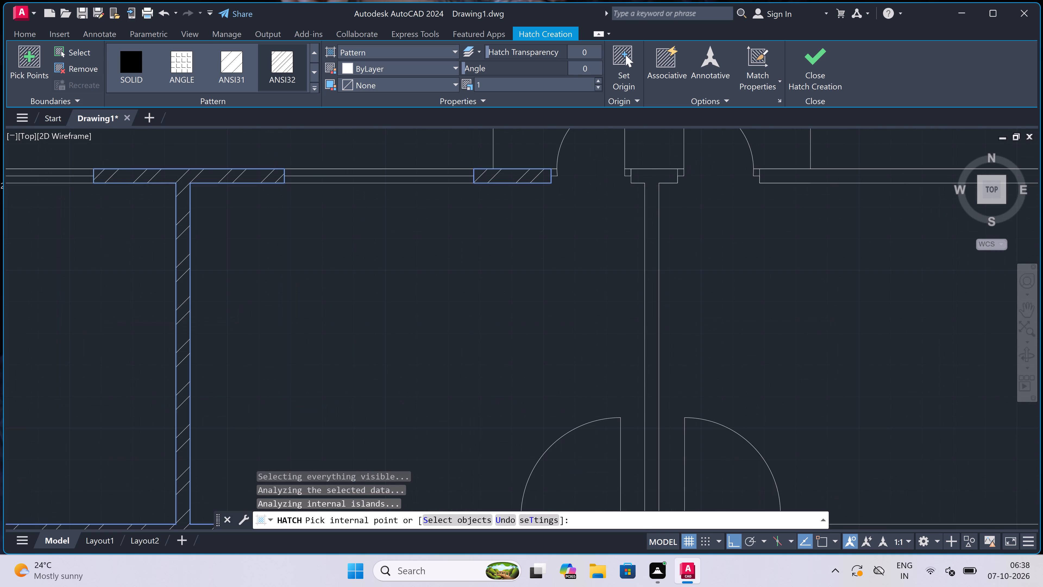
{"action": "left_click", "coordinate": [652, 185]}
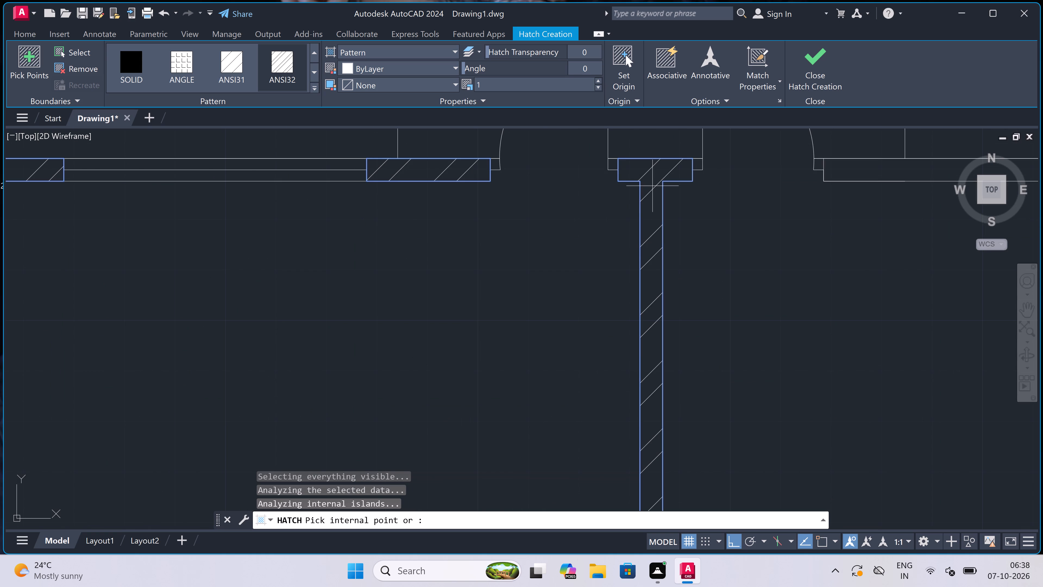
{"action": "scroll", "coordinate": [595, 191], "scroll_direction": "down", "scroll_amount": 3}
{"action": "scroll", "coordinate": [725, 174], "scroll_direction": "up", "scroll_amount": 1}
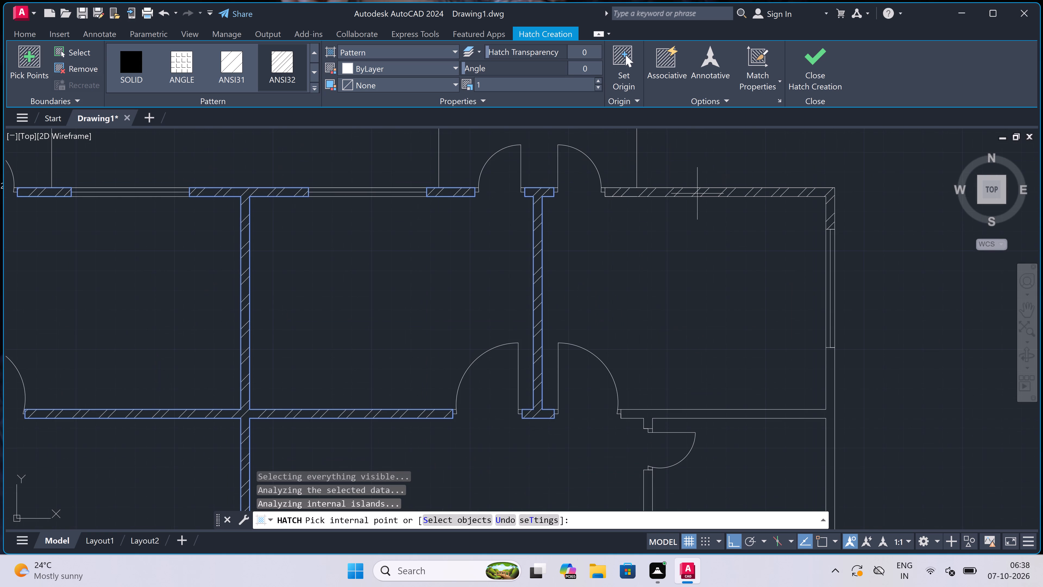
{"action": "left_click", "coordinate": [697, 193]}
Hatch the right exterior wall below the upper window, and the stepped right wall joined to the central horizontal wall.
{"action": "scroll", "coordinate": [553, 200], "scroll_direction": "down", "scroll_amount": 3}
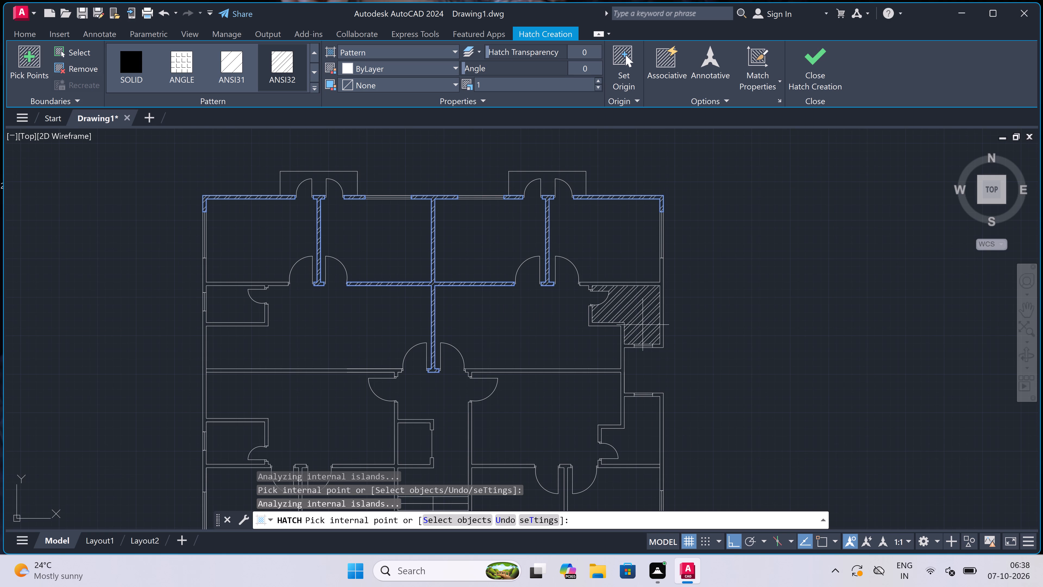
{"action": "scroll", "coordinate": [654, 310], "scroll_direction": "up", "scroll_amount": 1}
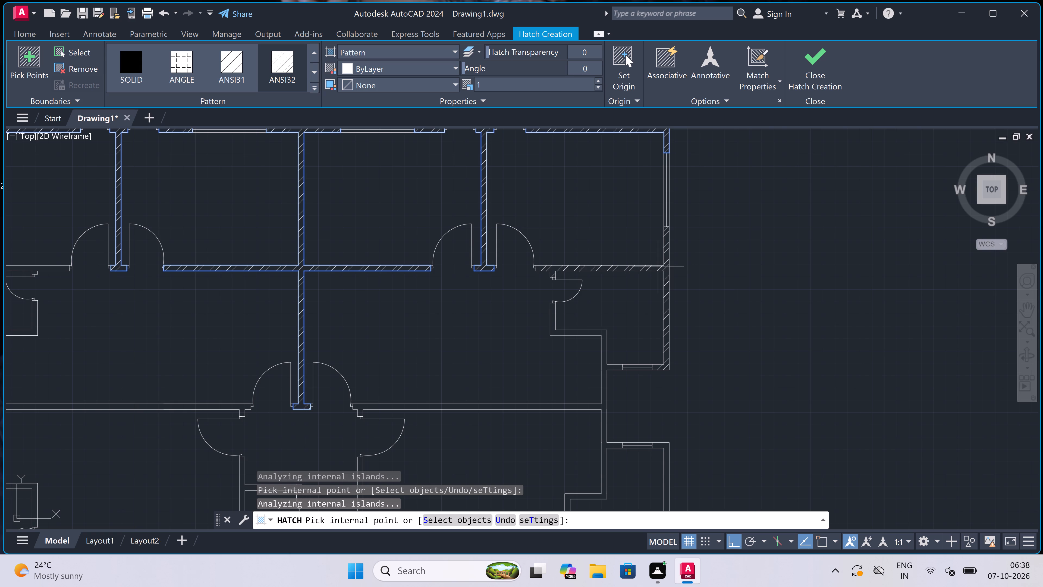
{"action": "left_click", "coordinate": [662, 269]}
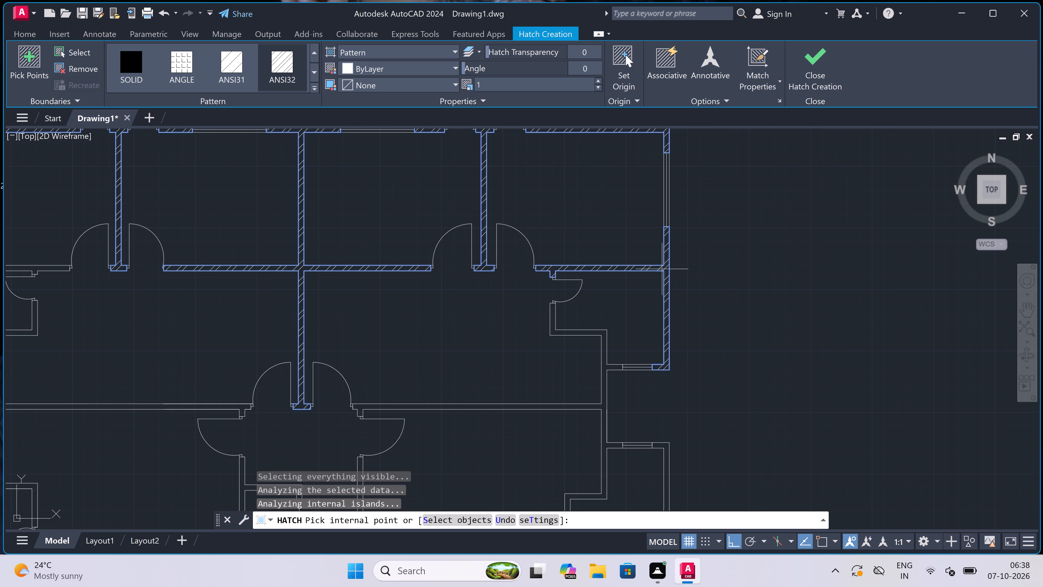
{"action": "scroll", "coordinate": [662, 269], "scroll_direction": "down", "scroll_amount": 2}
{"action": "scroll", "coordinate": [639, 312], "scroll_direction": "up", "scroll_amount": 1}
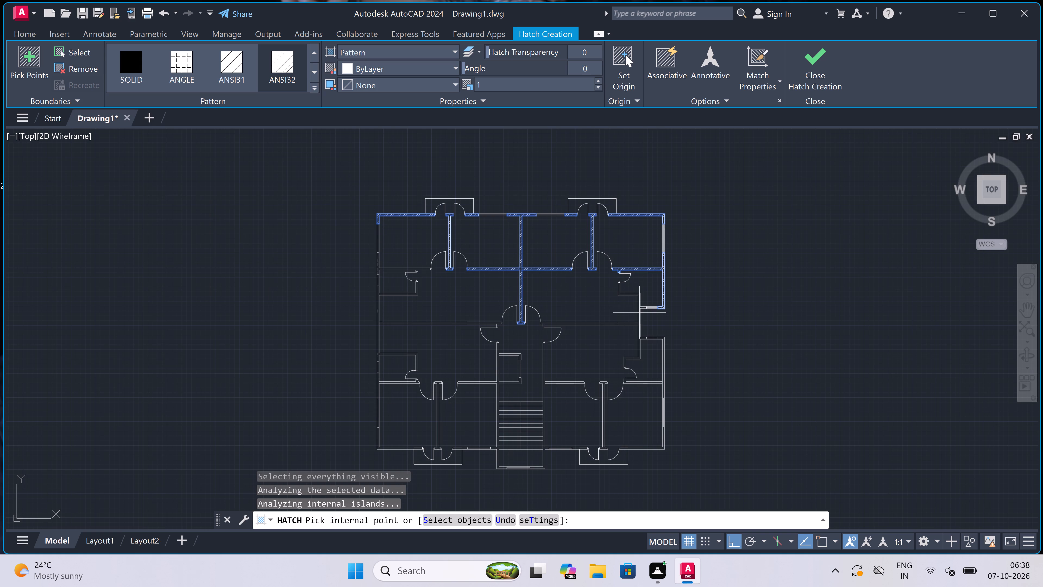
{"action": "scroll", "coordinate": [639, 312], "scroll_direction": "up", "scroll_amount": 2}
{"action": "left_click", "coordinate": [638, 310]}
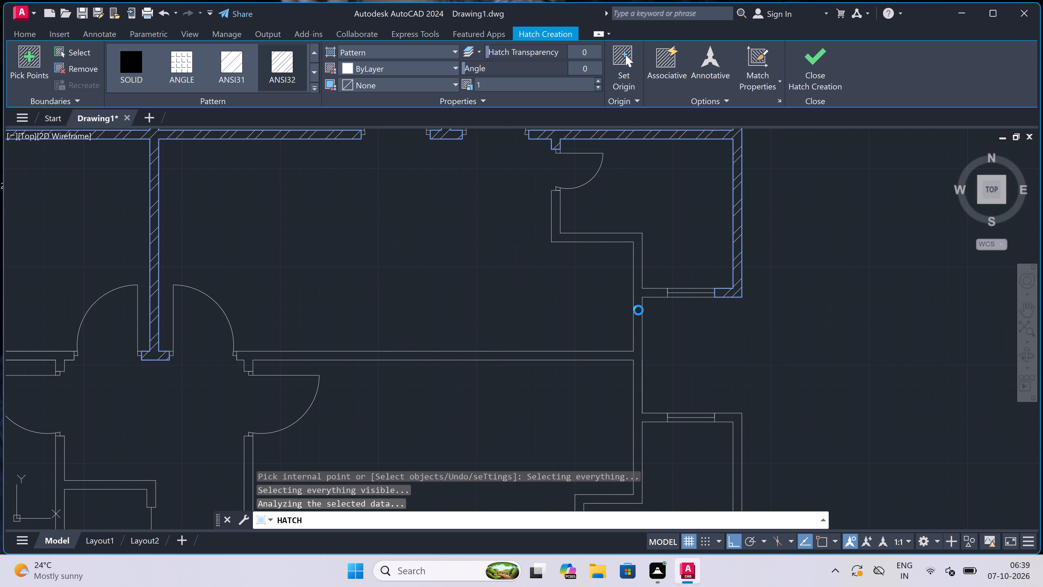
{"action": "scroll", "coordinate": [637, 302], "scroll_direction": "down", "scroll_amount": 6}
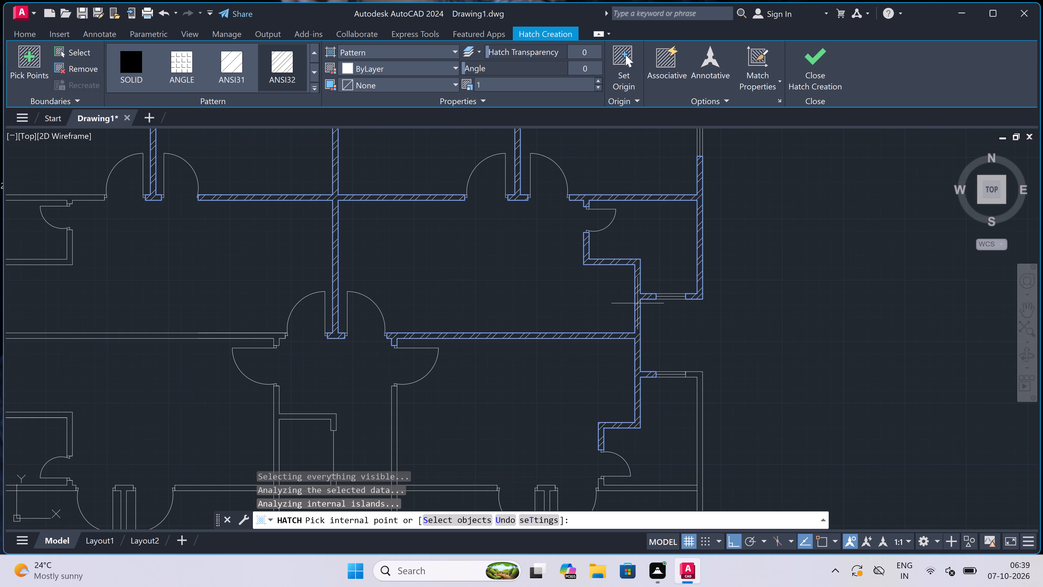
Hatch the left half of the central horizontal wall, the left exterior wall with its small-room walls, and the wall below the upper-left room.
{"action": "scroll", "coordinate": [637, 303], "scroll_direction": "down", "scroll_amount": 3}
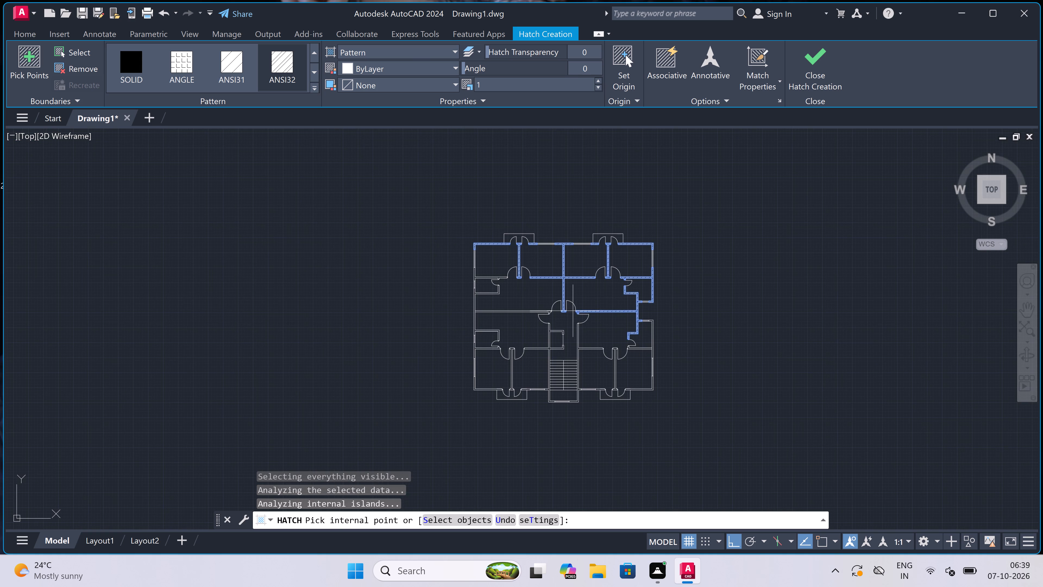
{"action": "scroll", "coordinate": [529, 311], "scroll_direction": "up", "scroll_amount": 2}
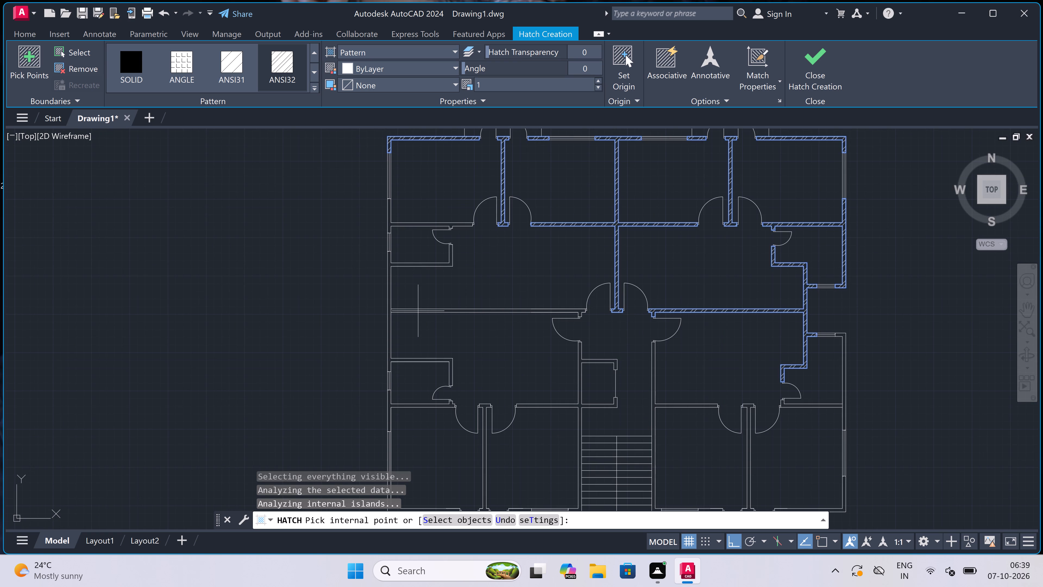
{"action": "left_click", "coordinate": [418, 310]}
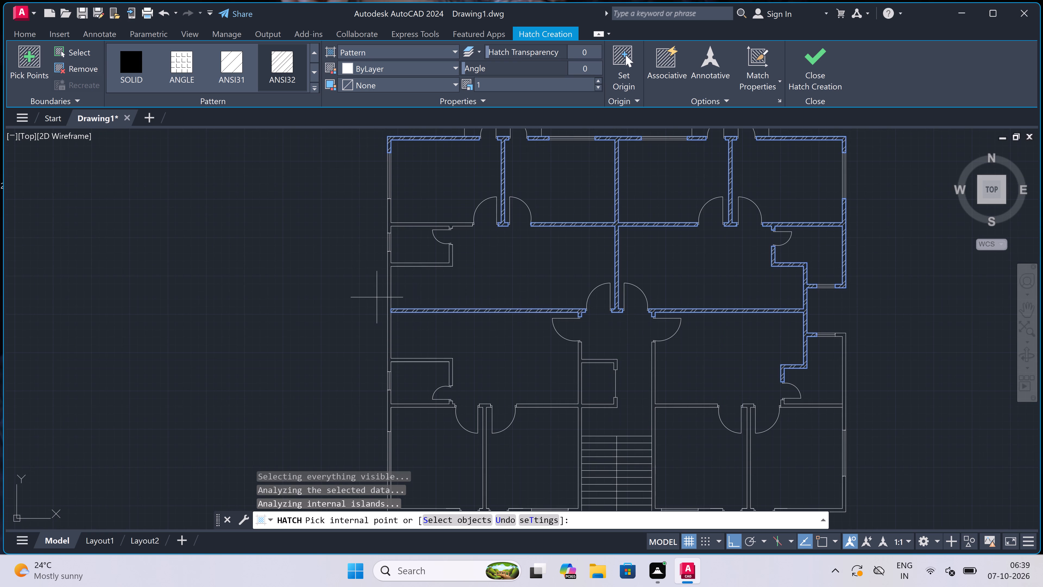
{"action": "left_click", "coordinate": [389, 287]}
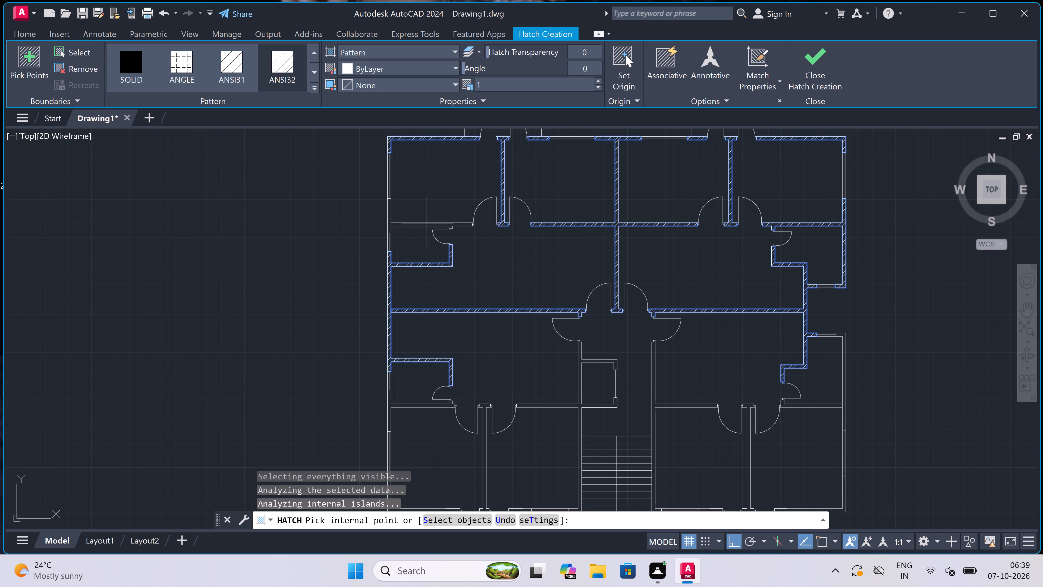
{"action": "left_click", "coordinate": [427, 226]}
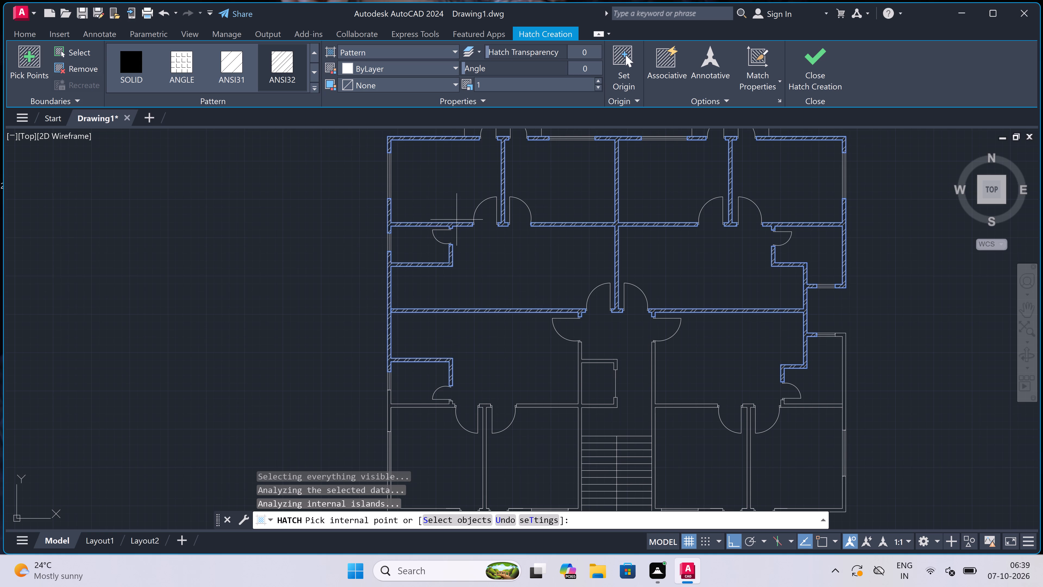
Hatch the left exterior wall pieces beside the lower windows, including the bottom corner, and the partition between the two lower-left rooms.
{"action": "scroll", "coordinate": [458, 219], "scroll_direction": "down", "scroll_amount": 2}
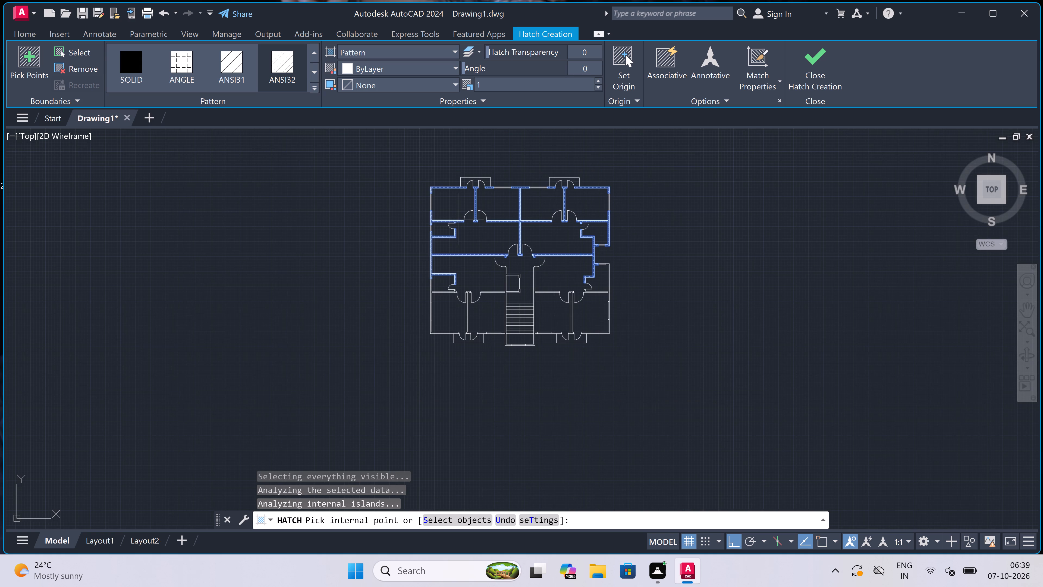
{"action": "scroll", "coordinate": [452, 231], "scroll_direction": "up", "scroll_amount": 2}
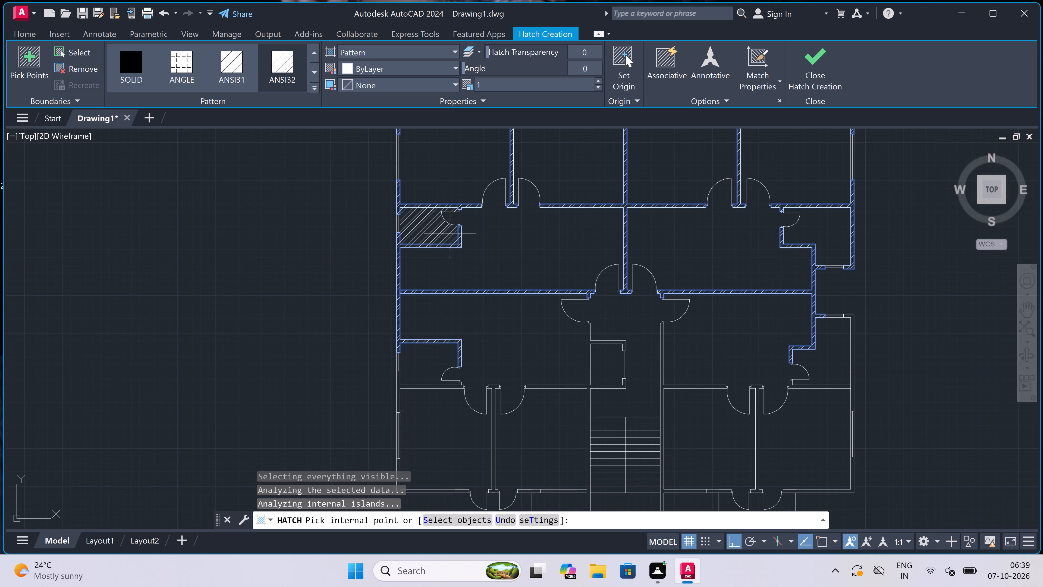
{"action": "scroll", "coordinate": [416, 335], "scroll_direction": "up", "scroll_amount": 2}
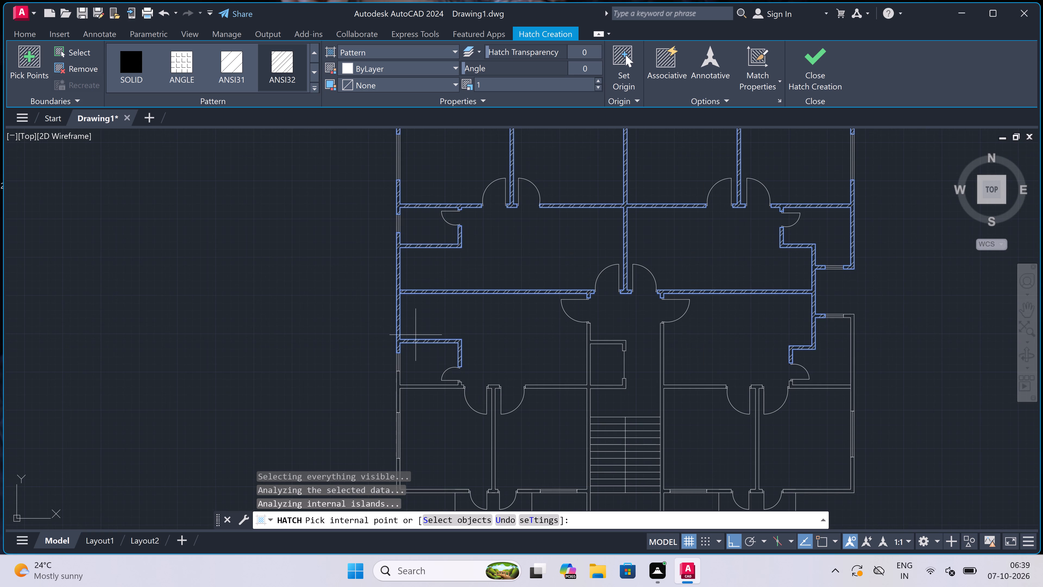
{"action": "scroll", "coordinate": [415, 335], "scroll_direction": "up", "scroll_amount": 1}
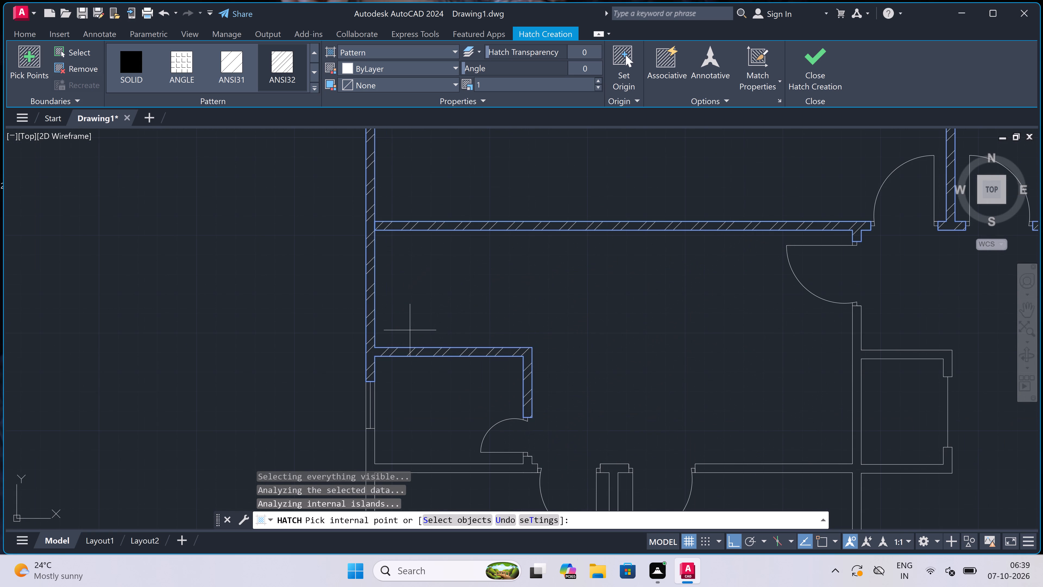
{"action": "scroll", "coordinate": [429, 306], "scroll_direction": "down", "scroll_amount": 5}
{"action": "scroll", "coordinate": [470, 286], "scroll_direction": "down", "scroll_amount": 3}
{"action": "scroll", "coordinate": [458, 324], "scroll_direction": "up", "scroll_amount": 2}
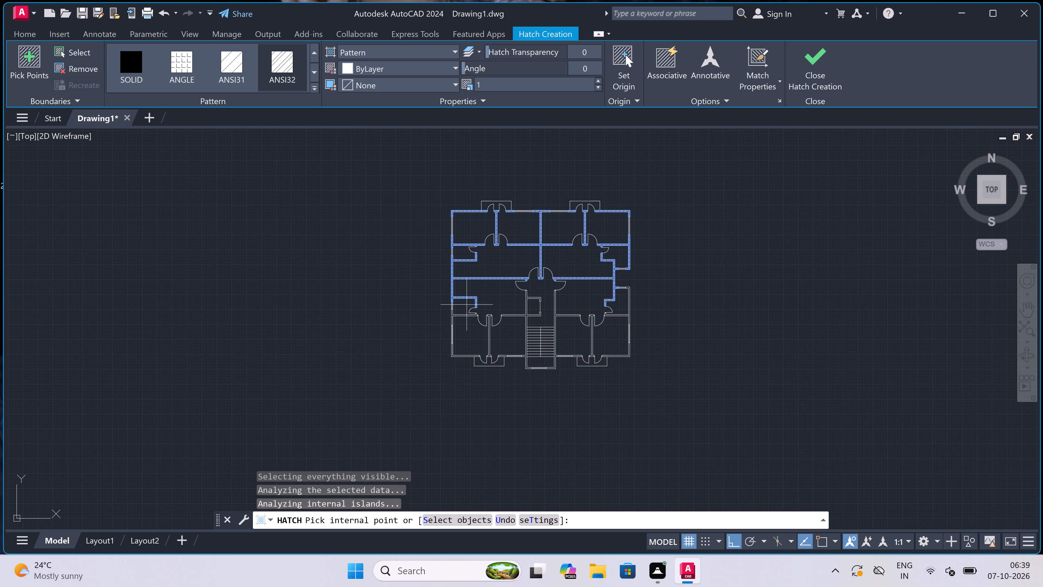
{"action": "scroll", "coordinate": [441, 360], "scroll_direction": "up", "scroll_amount": 1}
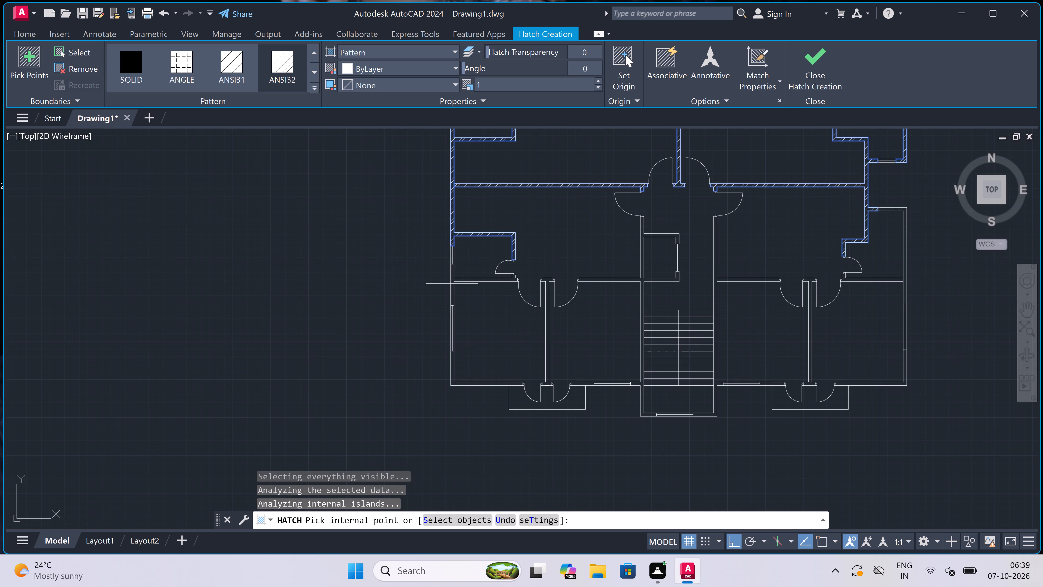
{"action": "left_click", "coordinate": [453, 284]}
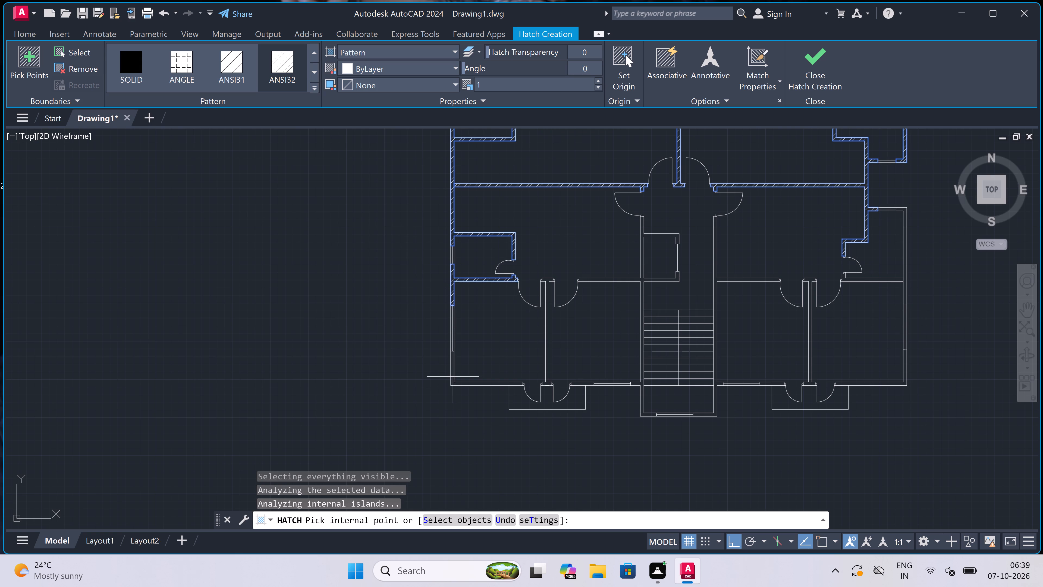
{"action": "left_click", "coordinate": [454, 366]}
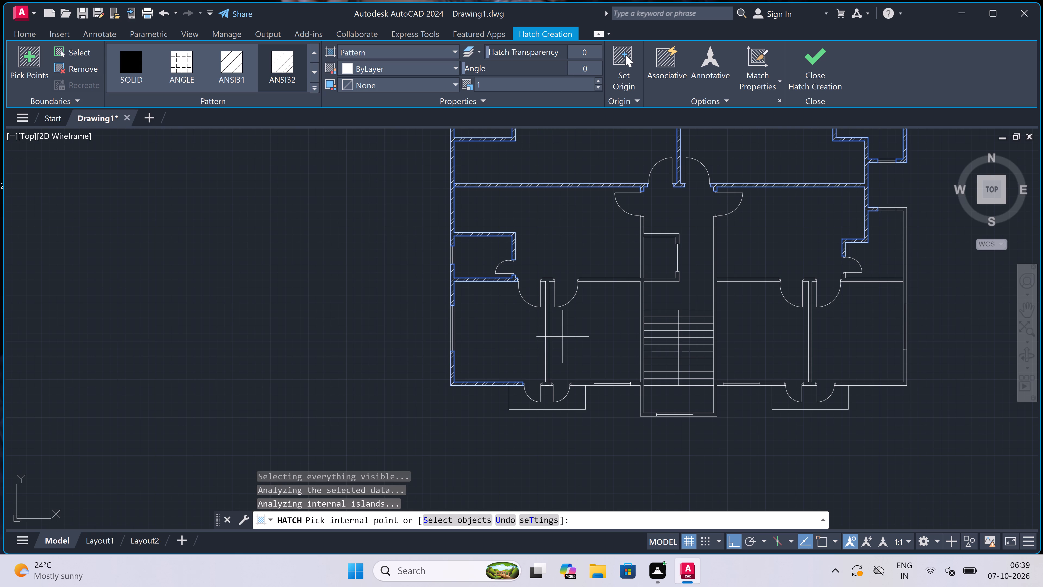
{"action": "left_click", "coordinate": [547, 330]}
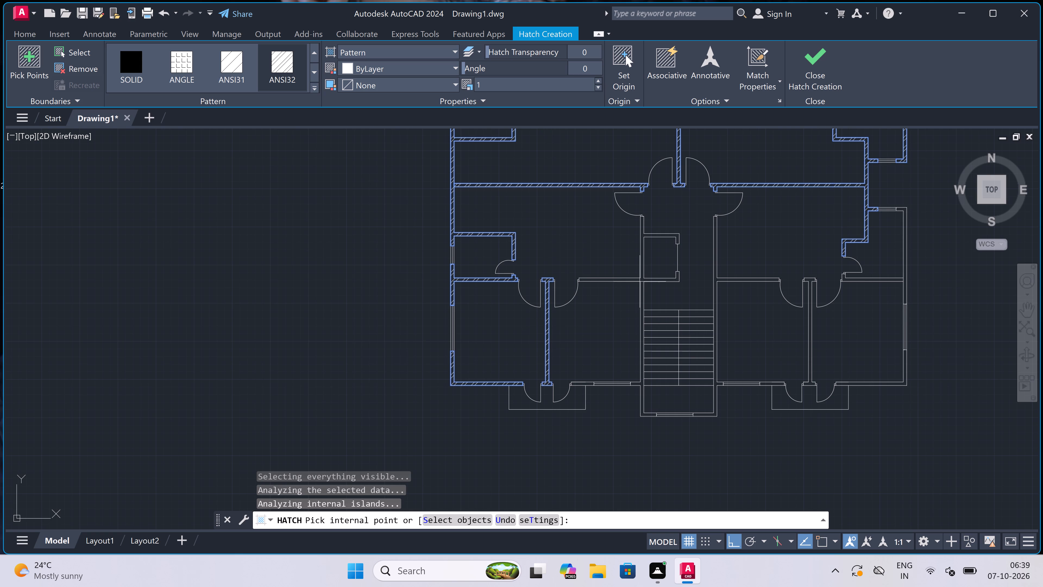
Hatch both side walls of the staircase with their connected horizontal walls and the small enclosure above the stairs.
{"action": "scroll", "coordinate": [640, 282], "scroll_direction": "up", "scroll_amount": 2}
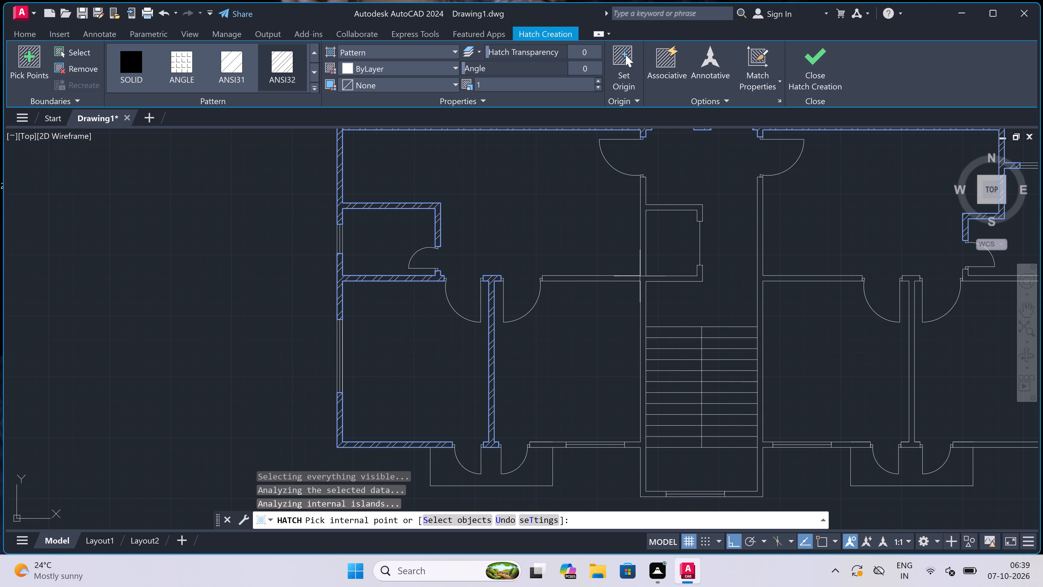
{"action": "scroll", "coordinate": [639, 276], "scroll_direction": "up", "scroll_amount": 1}
{"action": "left_click", "coordinate": [640, 279]}
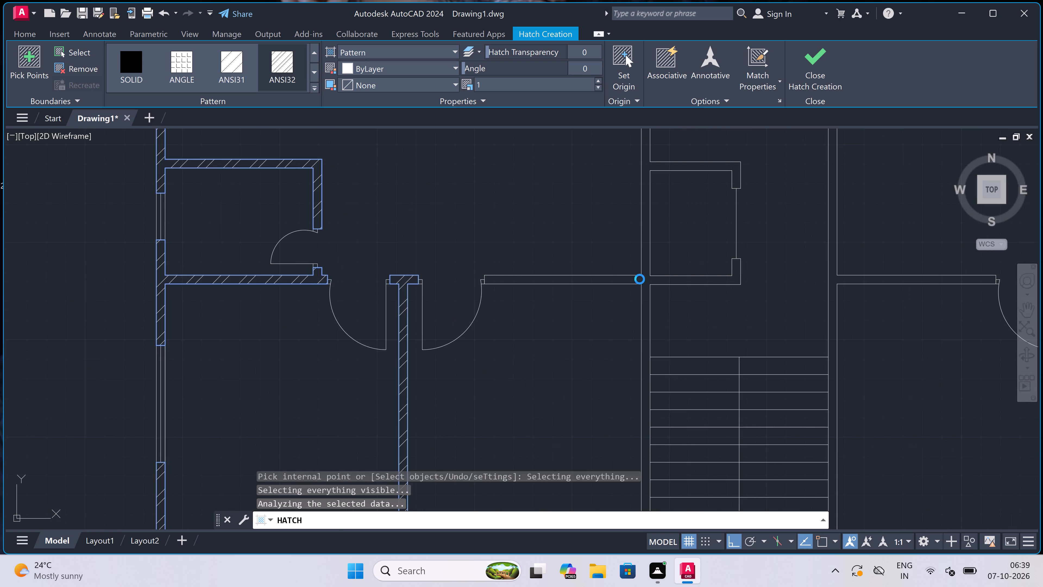
{"action": "scroll", "coordinate": [508, 287], "scroll_direction": "down", "scroll_amount": 5}
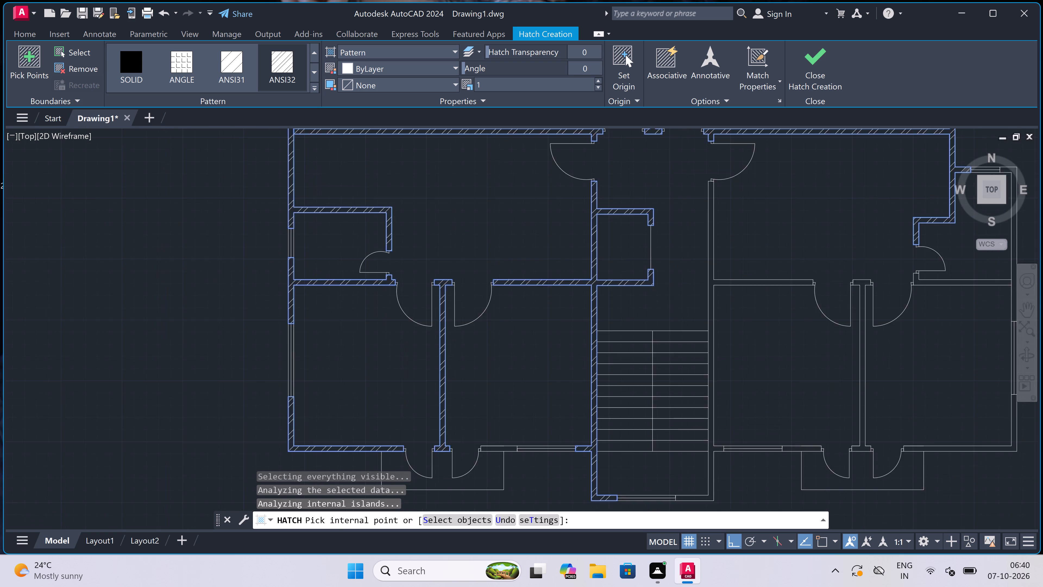
{"action": "scroll", "coordinate": [508, 287], "scroll_direction": "down", "scroll_amount": 2}
{"action": "scroll", "coordinate": [549, 282], "scroll_direction": "up", "scroll_amount": 3}
{"action": "scroll", "coordinate": [584, 276], "scroll_direction": "up", "scroll_amount": 1}
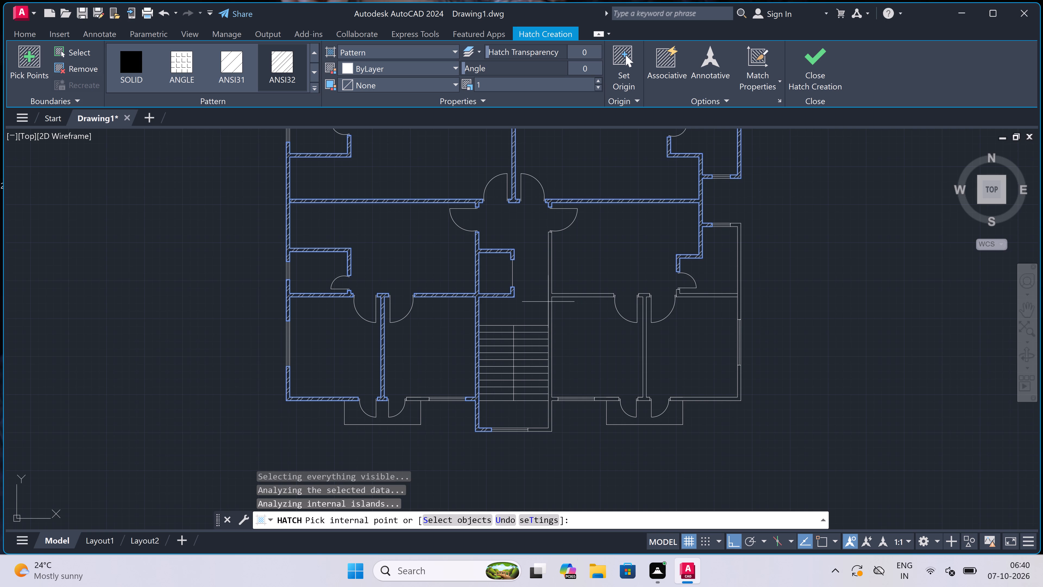
{"action": "scroll", "coordinate": [547, 302], "scroll_direction": "up", "scroll_amount": 4}
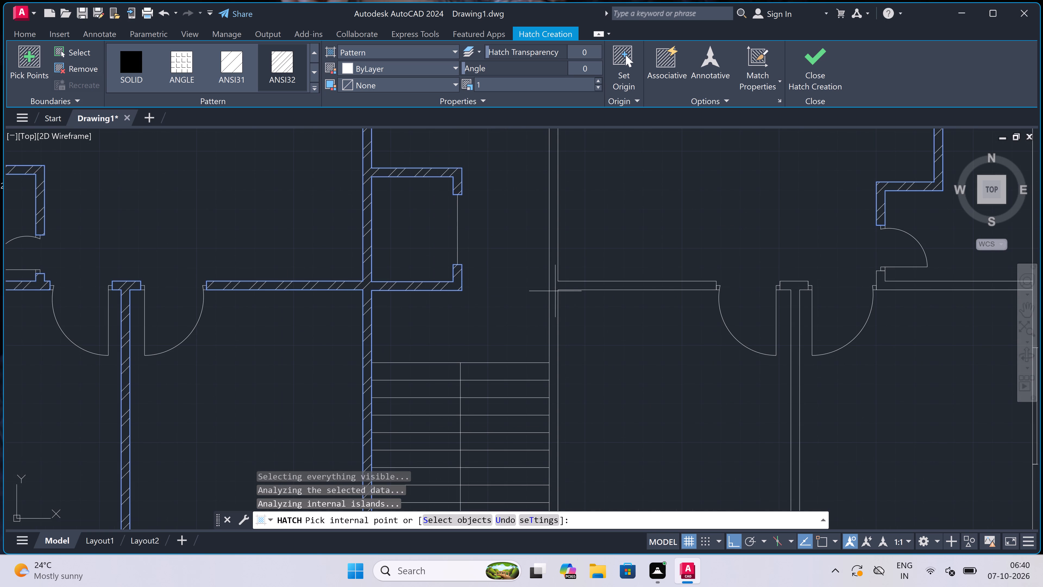
{"action": "left_click", "coordinate": [550, 293]}
Hatch the partition between the two lower-right rooms, the horizontal wall below the small right room, and the right exterior wall above the window.
{"action": "scroll", "coordinate": [552, 287], "scroll_direction": "down", "scroll_amount": 3}
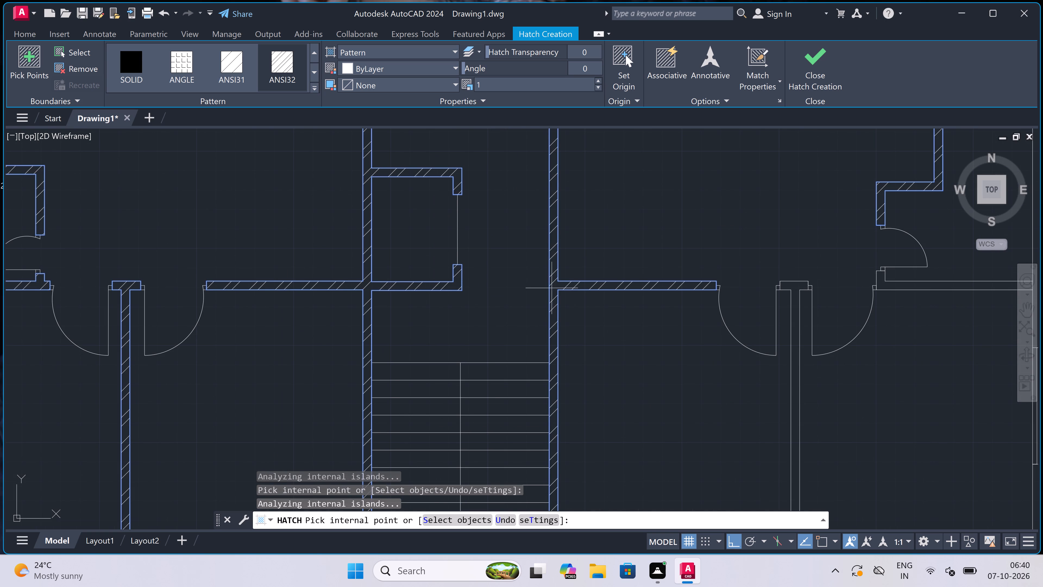
{"action": "scroll", "coordinate": [552, 287], "scroll_direction": "down", "scroll_amount": 2}
{"action": "scroll", "coordinate": [577, 304], "scroll_direction": "up", "scroll_amount": 1}
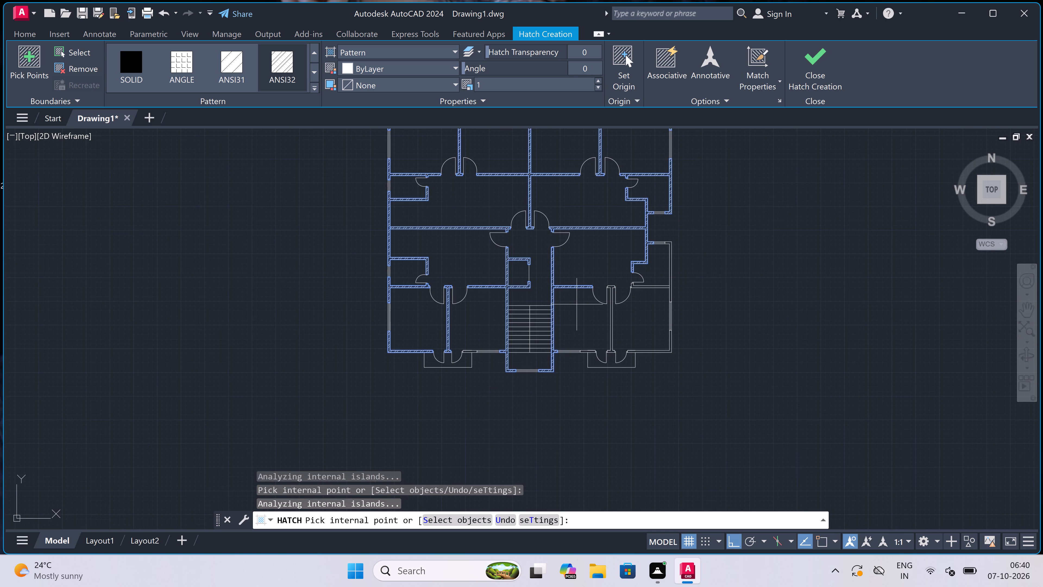
{"action": "scroll", "coordinate": [577, 304], "scroll_direction": "up", "scroll_amount": 1}
{"action": "scroll", "coordinate": [634, 313], "scroll_direction": "up", "scroll_amount": 1}
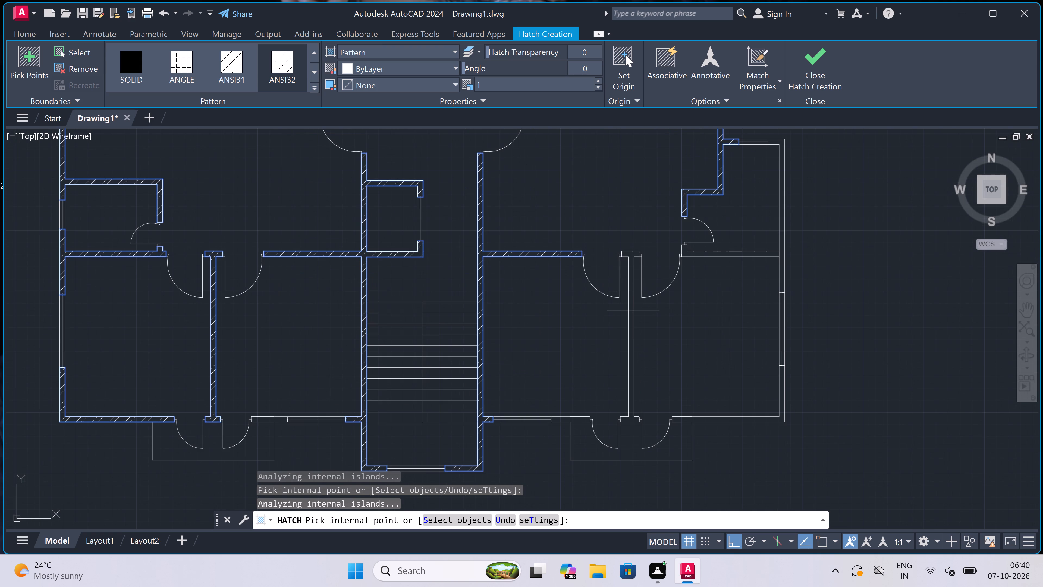
{"action": "left_click", "coordinate": [632, 310]}
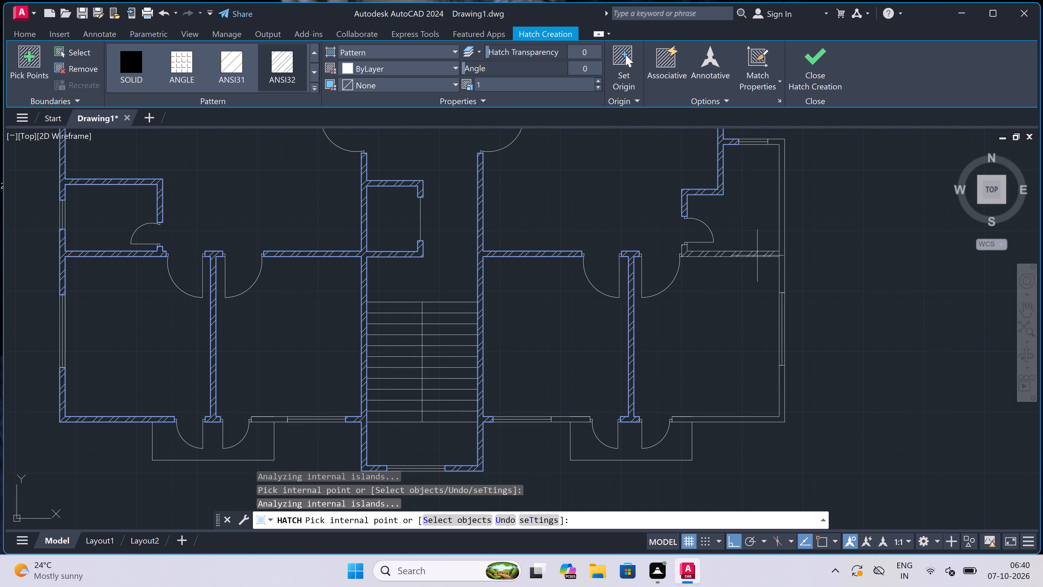
{"action": "left_click", "coordinate": [757, 254]}
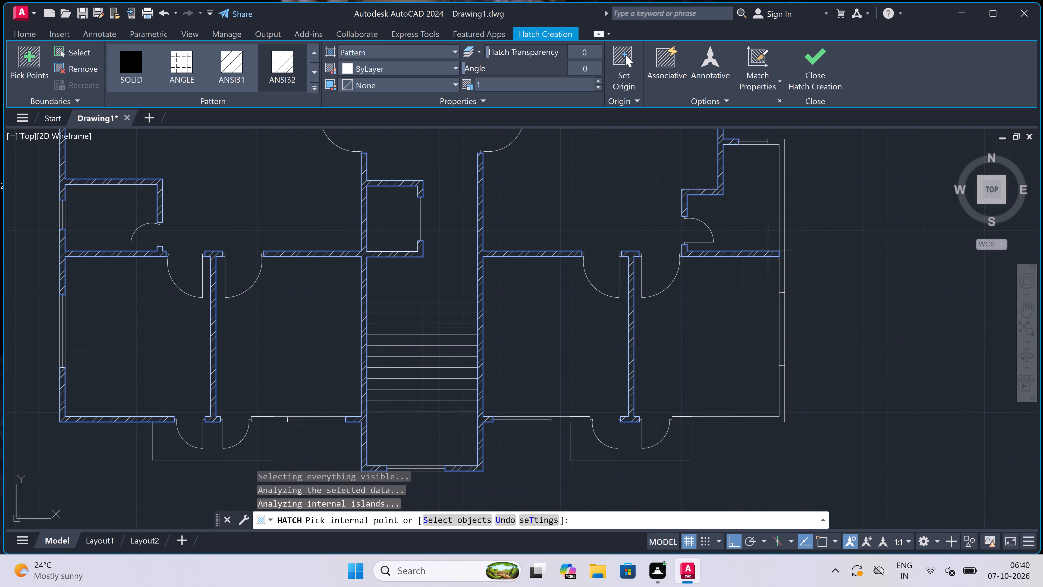
{"action": "left_click", "coordinate": [781, 239]}
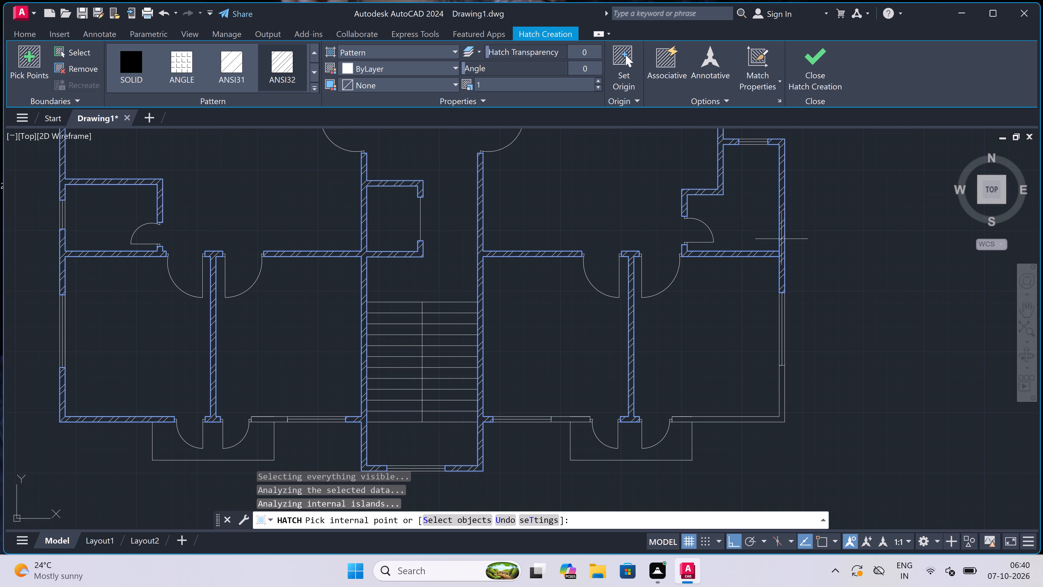
Hatch the lower-right corner wall and the bottom wall pieces between the balcony doors and windows on both sides, then finish the hatch.
{"action": "scroll", "coordinate": [730, 237], "scroll_direction": "down", "scroll_amount": 2}
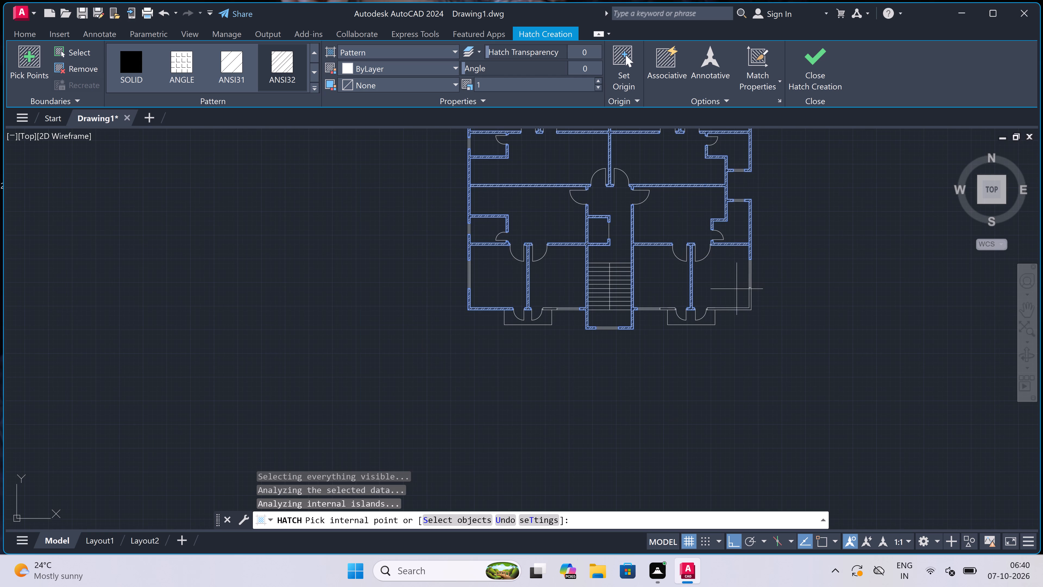
{"action": "scroll", "coordinate": [745, 311], "scroll_direction": "up", "scroll_amount": 3}
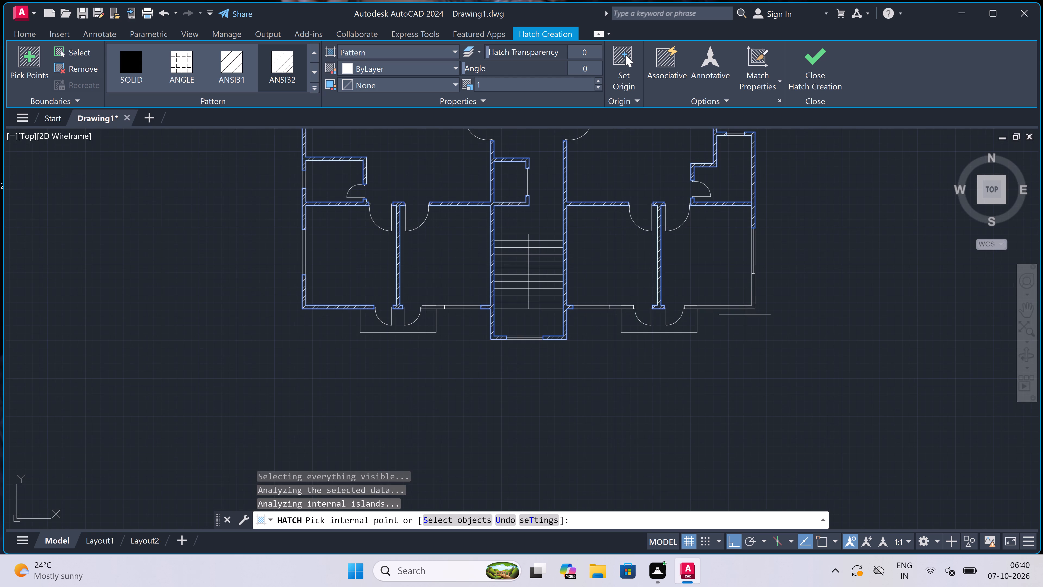
{"action": "scroll", "coordinate": [731, 304], "scroll_direction": "up", "scroll_amount": 2}
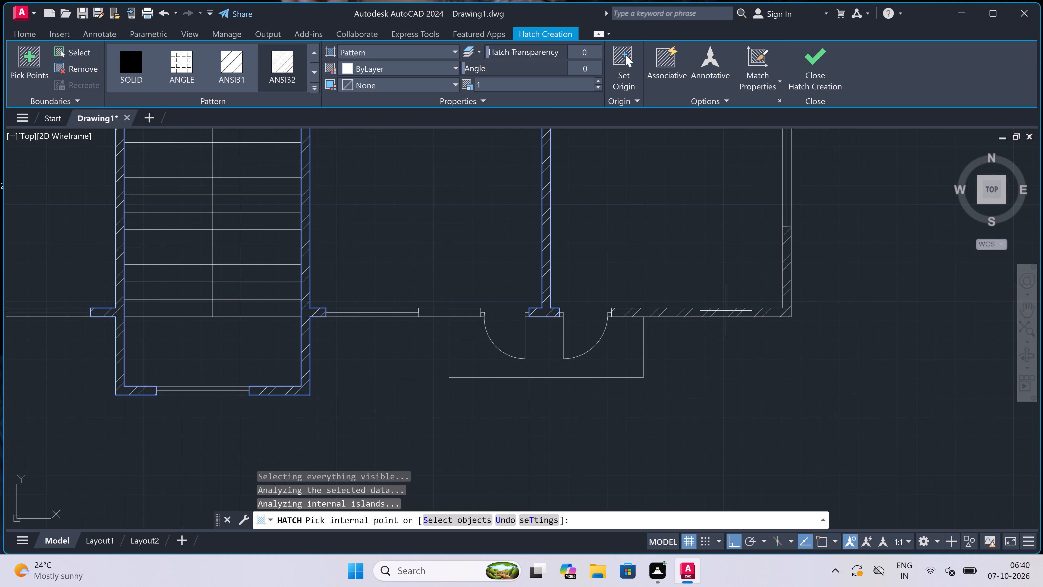
{"action": "left_click", "coordinate": [726, 311]}
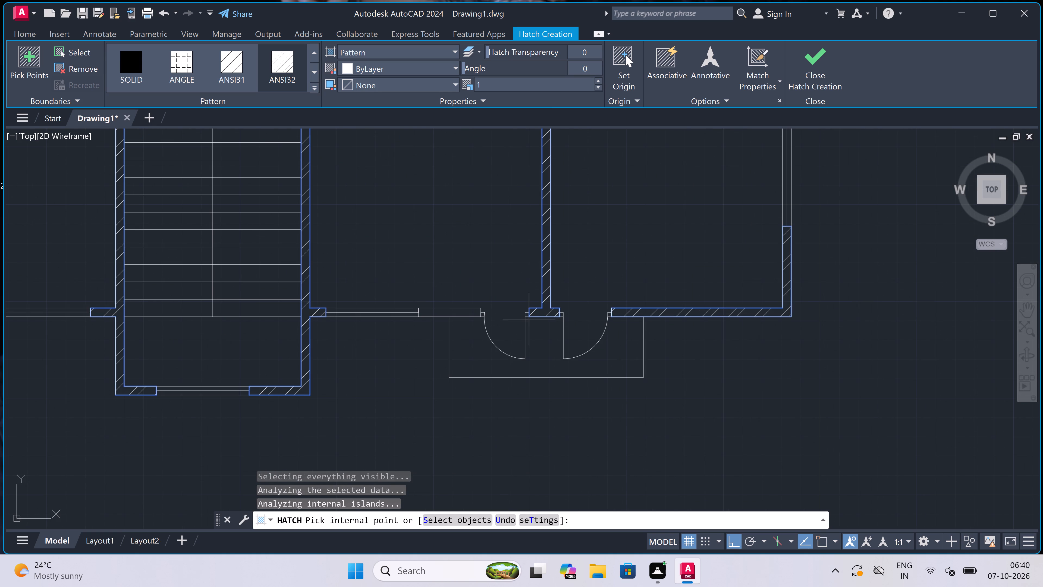
{"action": "left_click", "coordinate": [450, 310]}
{"action": "scroll", "coordinate": [551, 300], "scroll_direction": "down", "scroll_amount": 3}
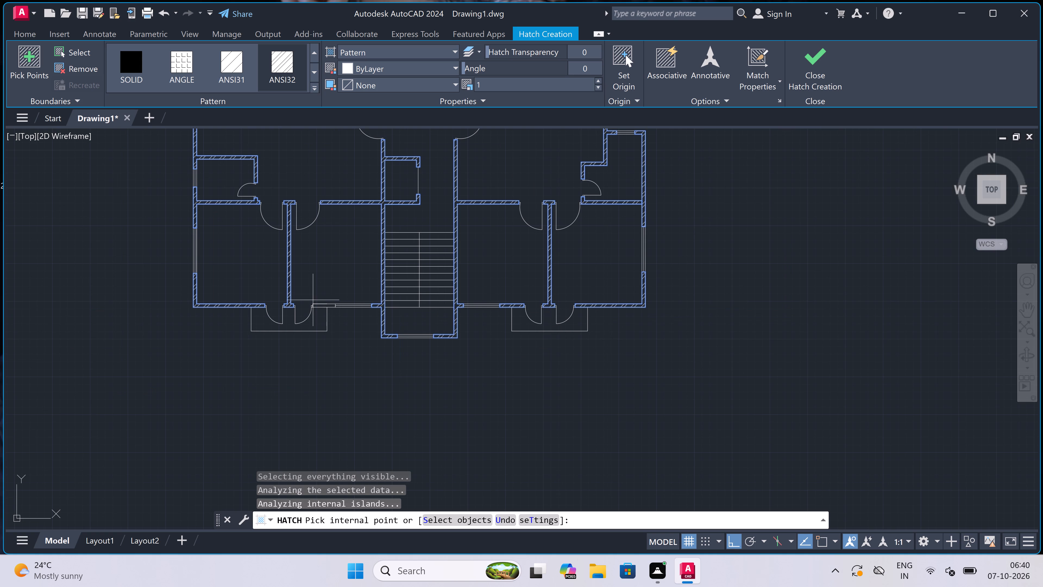
{"action": "scroll", "coordinate": [312, 313], "scroll_direction": "up", "scroll_amount": 2}
{"action": "scroll", "coordinate": [333, 303], "scroll_direction": "up", "scroll_amount": 2}
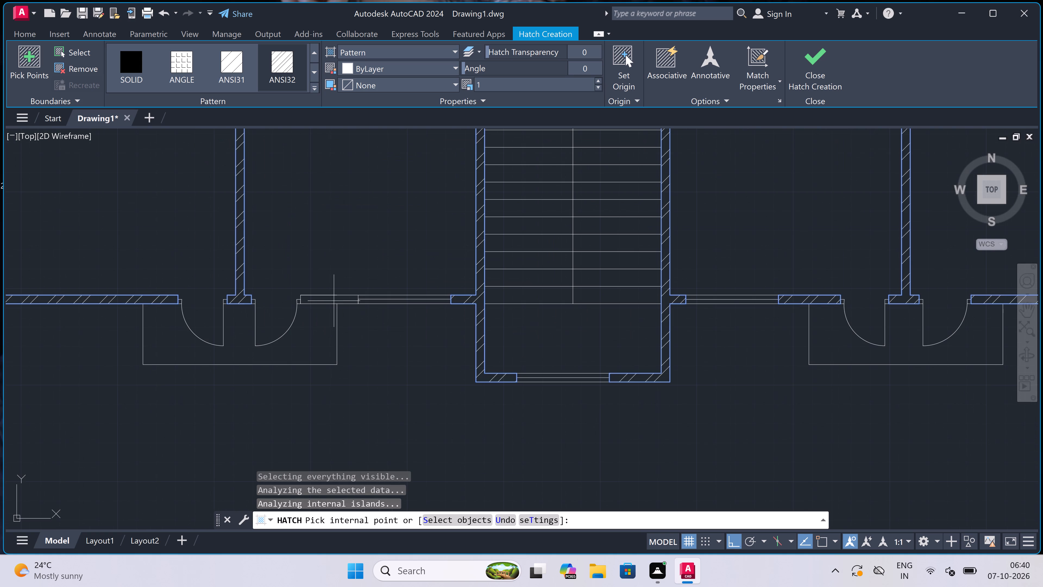
{"action": "left_click", "coordinate": [334, 299]}
{"action": "scroll", "coordinate": [498, 302], "scroll_direction": "down", "scroll_amount": 4}
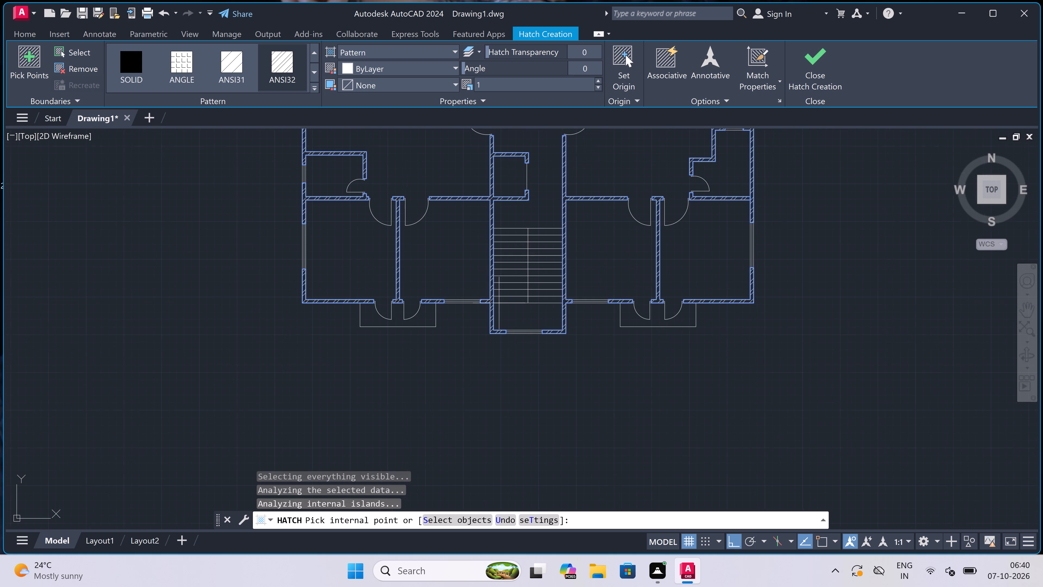
{"action": "scroll", "coordinate": [499, 304], "scroll_direction": "down", "scroll_amount": 3}
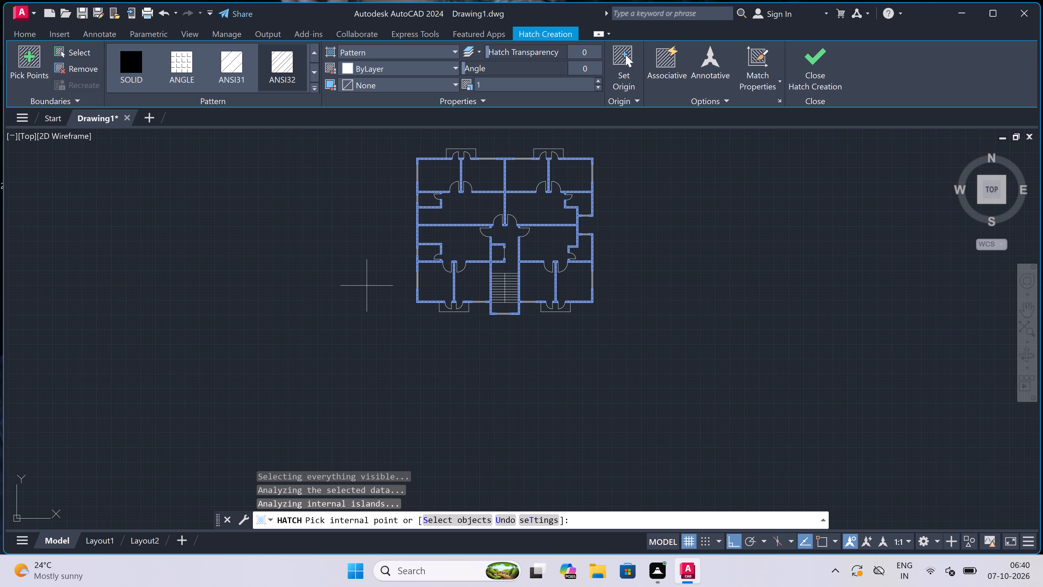
{"action": "key", "text": "Escape"}
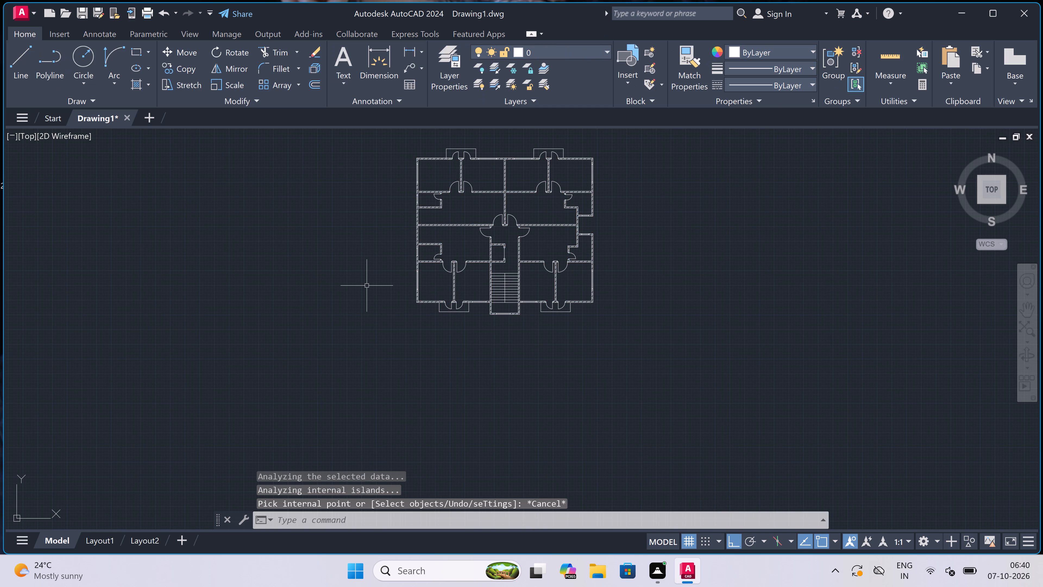
Add a multiline text label in the lower part of the top-left corner room reading BEDROOM with 12'0"x9'0" on a second line.
{"action": "scroll", "coordinate": [367, 286], "scroll_direction": "down", "scroll_amount": 1}
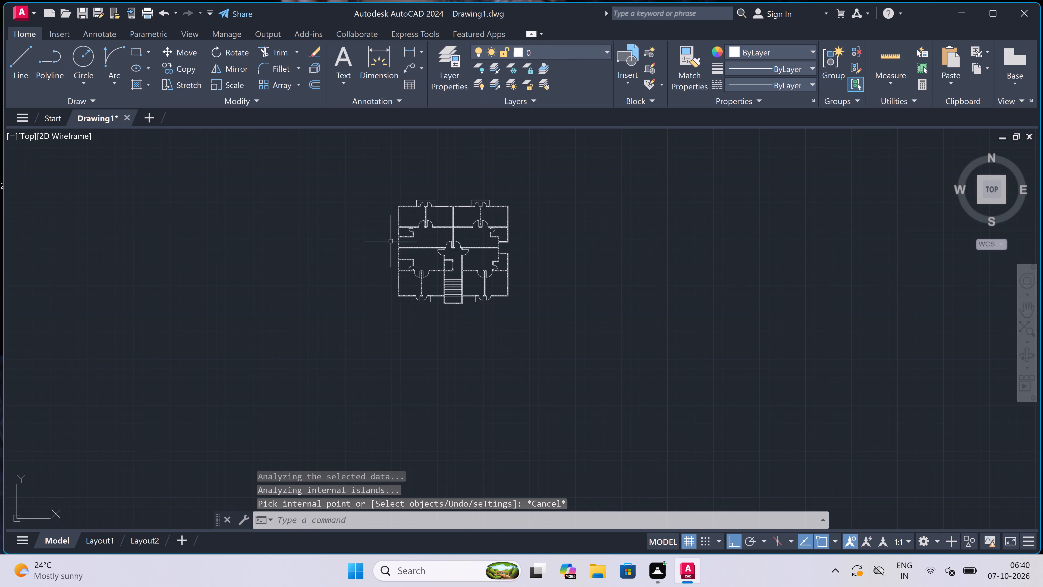
{"action": "scroll", "coordinate": [398, 209], "scroll_direction": "up", "scroll_amount": 3}
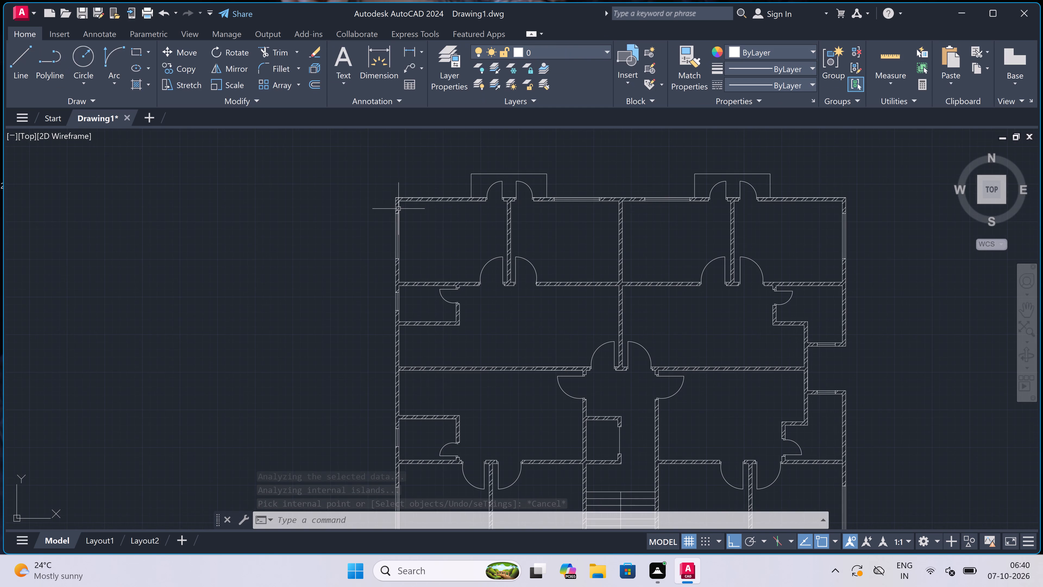
{"action": "scroll", "coordinate": [417, 221], "scroll_direction": "up", "scroll_amount": 1}
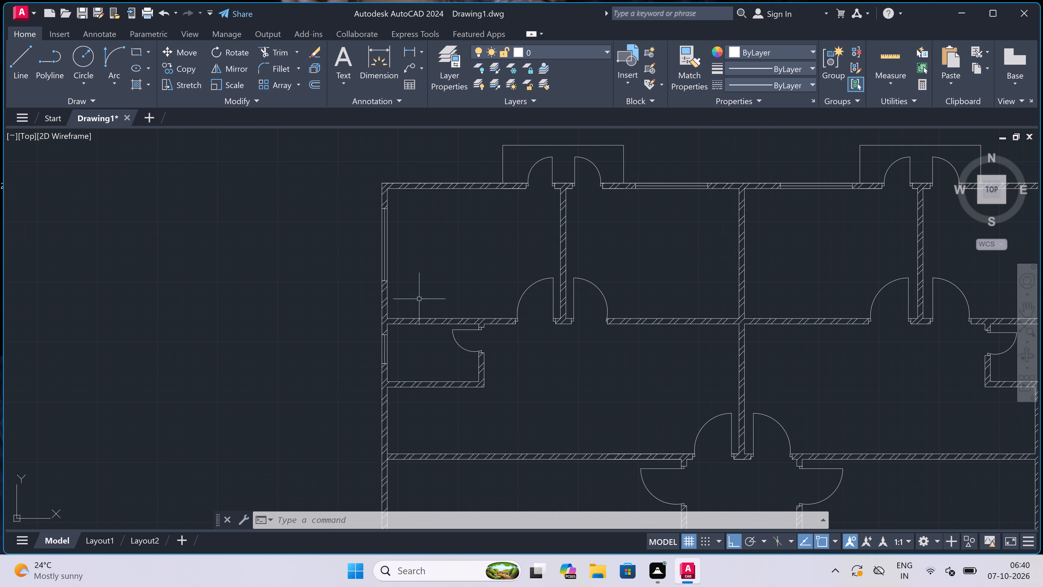
{"action": "scroll", "coordinate": [421, 304], "scroll_direction": "up", "scroll_amount": 2}
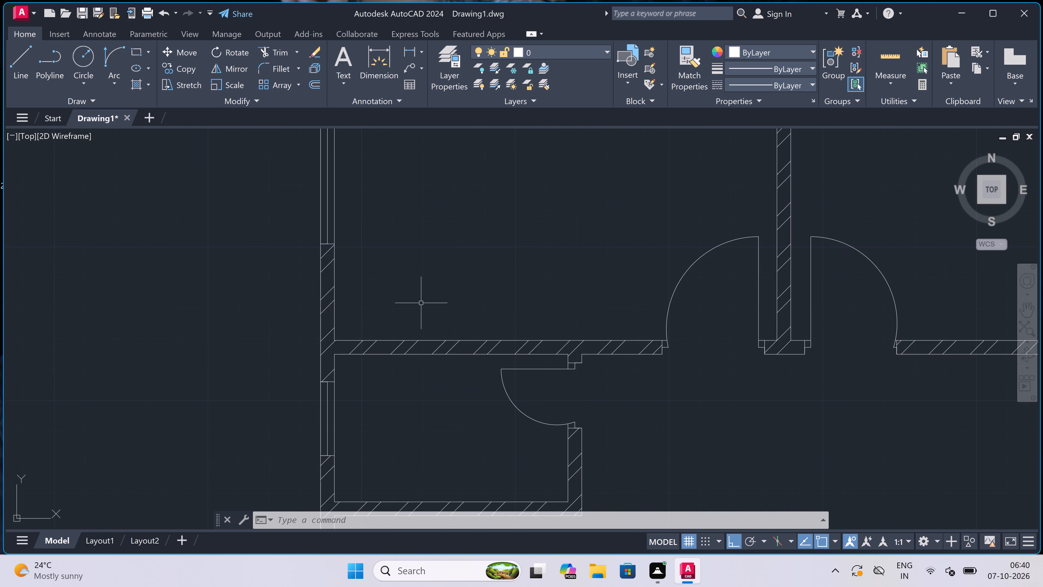
{"action": "type", "text": "mt"}
{"action": "key", "text": "space"}
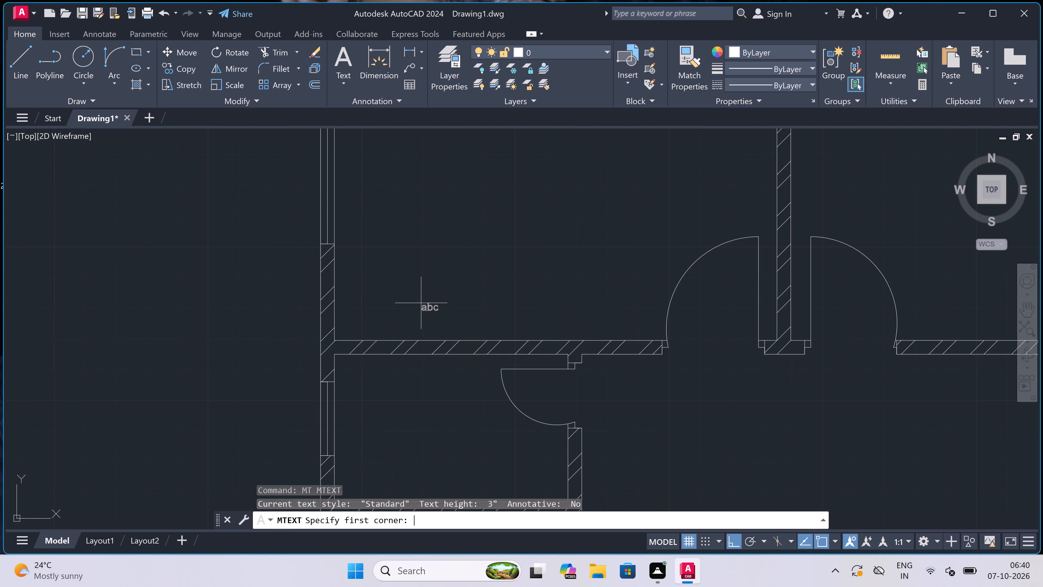
{"action": "left_click", "coordinate": [377, 287]}
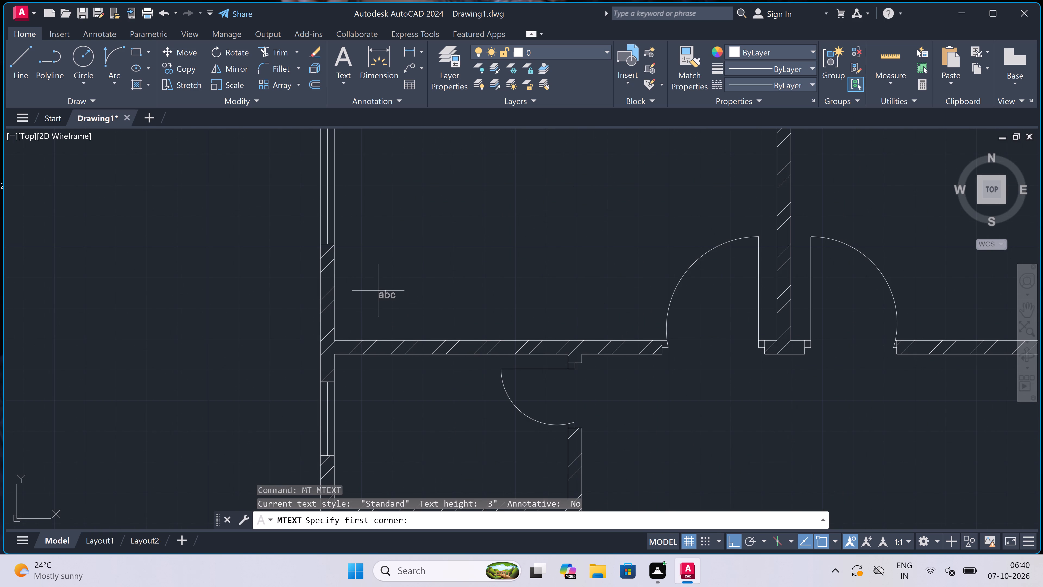
{"action": "left_click", "coordinate": [801, 286]}
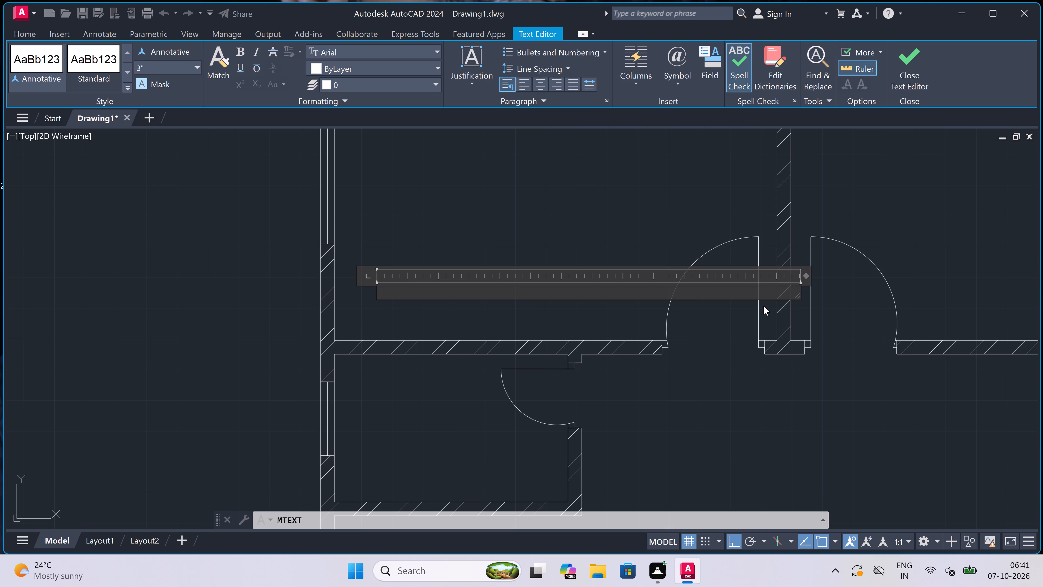
{"action": "scroll", "coordinate": [372, 302], "scroll_direction": "up", "scroll_amount": 1}
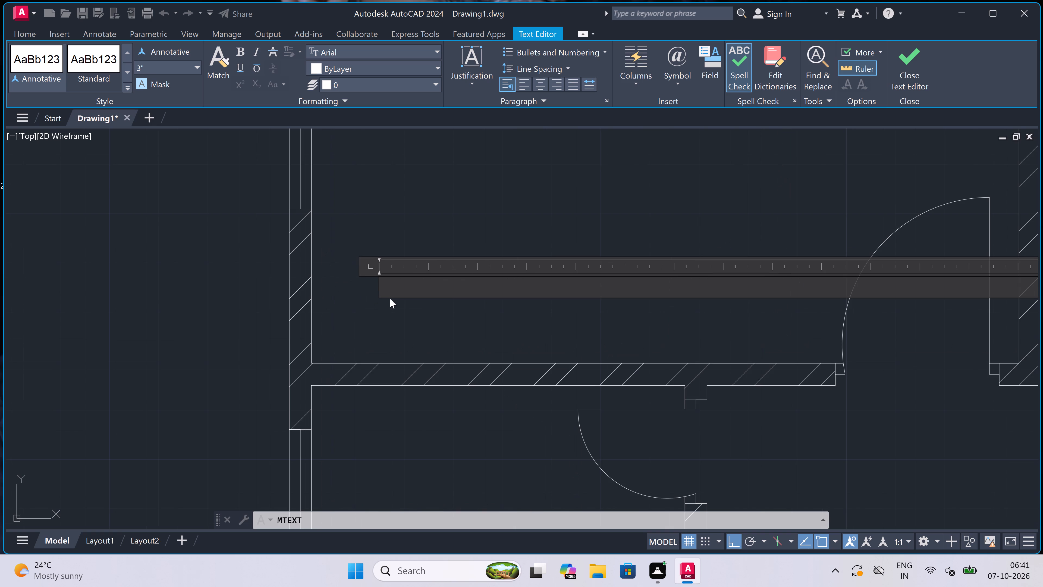
{"action": "scroll", "coordinate": [391, 313], "scroll_direction": "up", "scroll_amount": 1}
{"action": "type", "text": "be"}
{"action": "key", "text": "BackSpace"}
{"action": "key", "text": "BackSpace"}
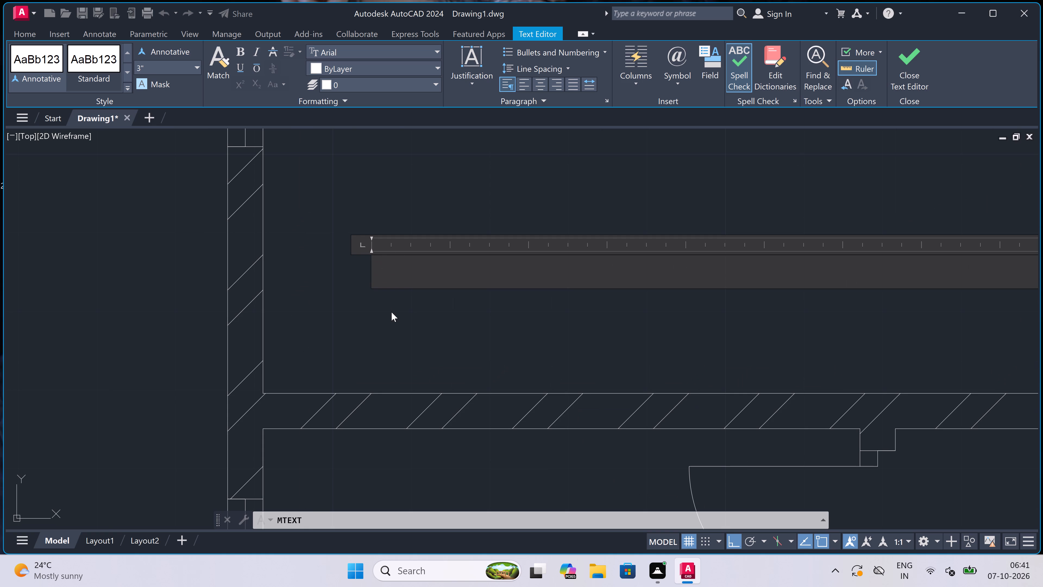
{"action": "type", "text": "BED"}
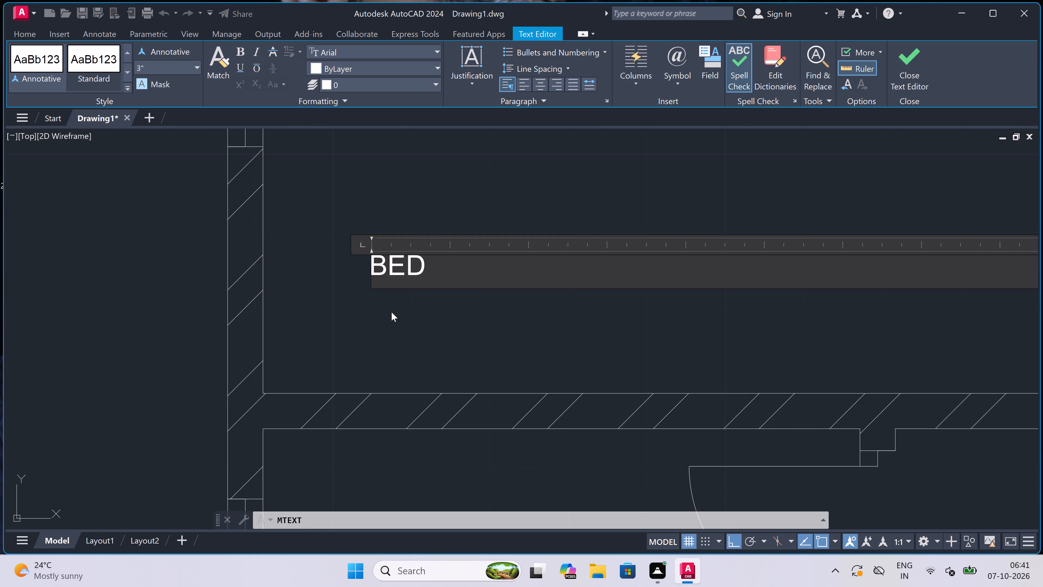
{"action": "type", "text": "ROOM"}
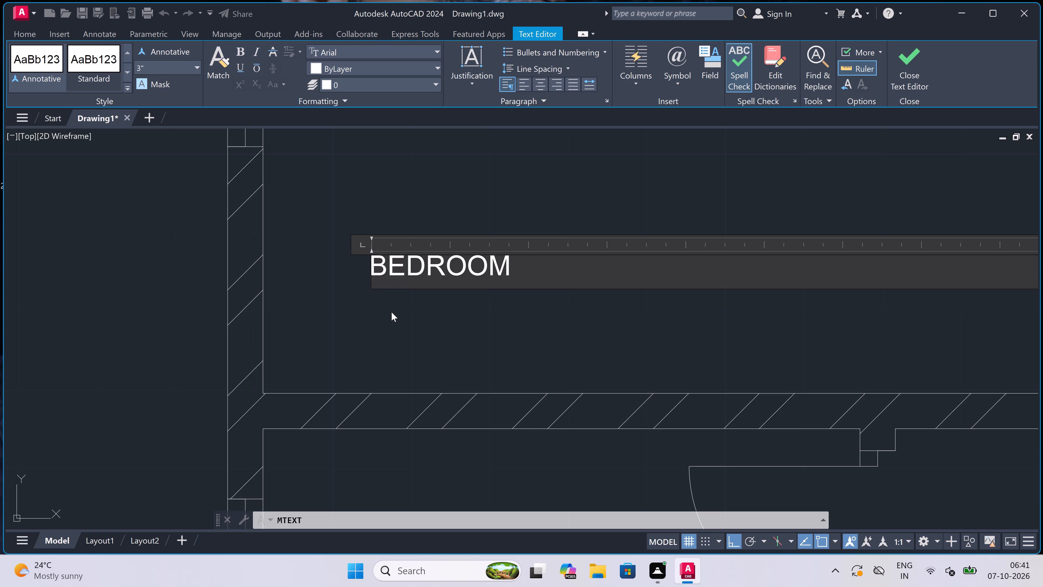
{"action": "key", "text": "Return"}
{"action": "type", "text": "12'0"}
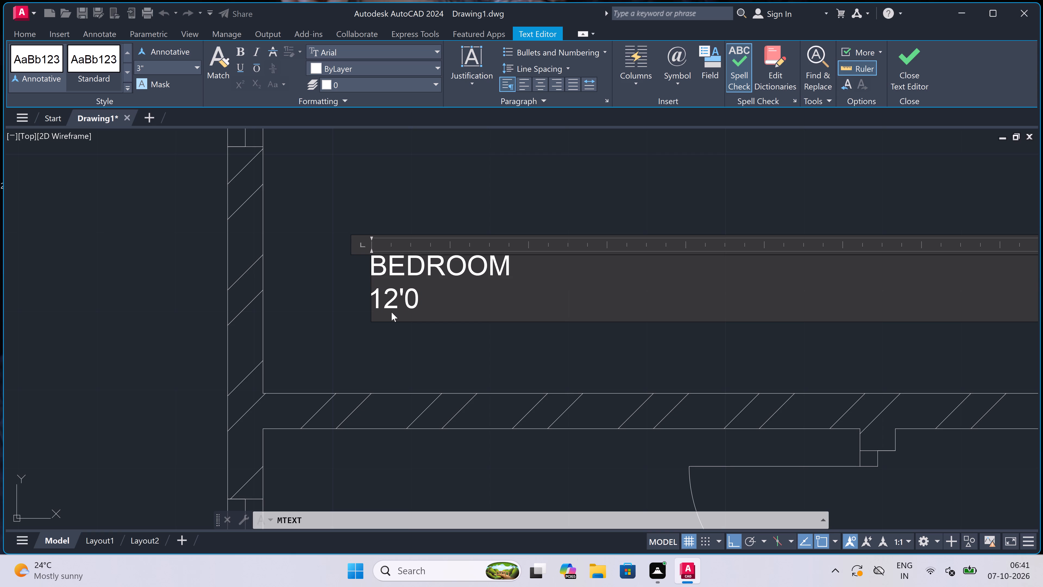
{"action": "key", "text": "shift+quotedbl"}
{"action": "key", "text": "x"}
{"action": "type", "text": "9'0\""}
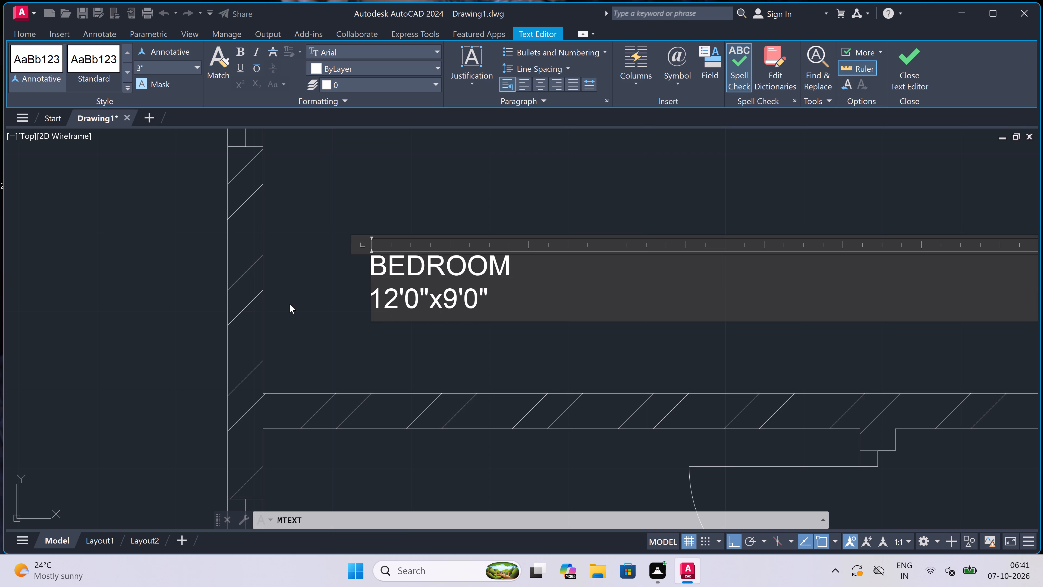
{"action": "left_click", "coordinate": [322, 295]}
Add a multiline text label reading BEDROOM and 12'0"x9'0" in the second top-row room, just left of the central wall.
{"action": "scroll", "coordinate": [322, 295], "scroll_direction": "down", "scroll_amount": 7}
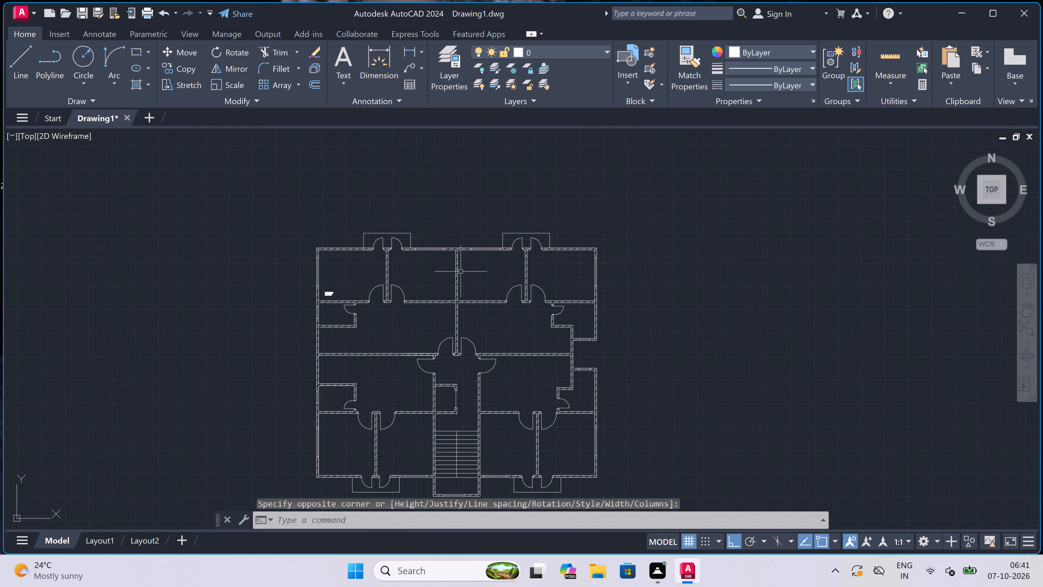
{"action": "scroll", "coordinate": [442, 285], "scroll_direction": "up", "scroll_amount": 4}
{"action": "key", "text": "space"}
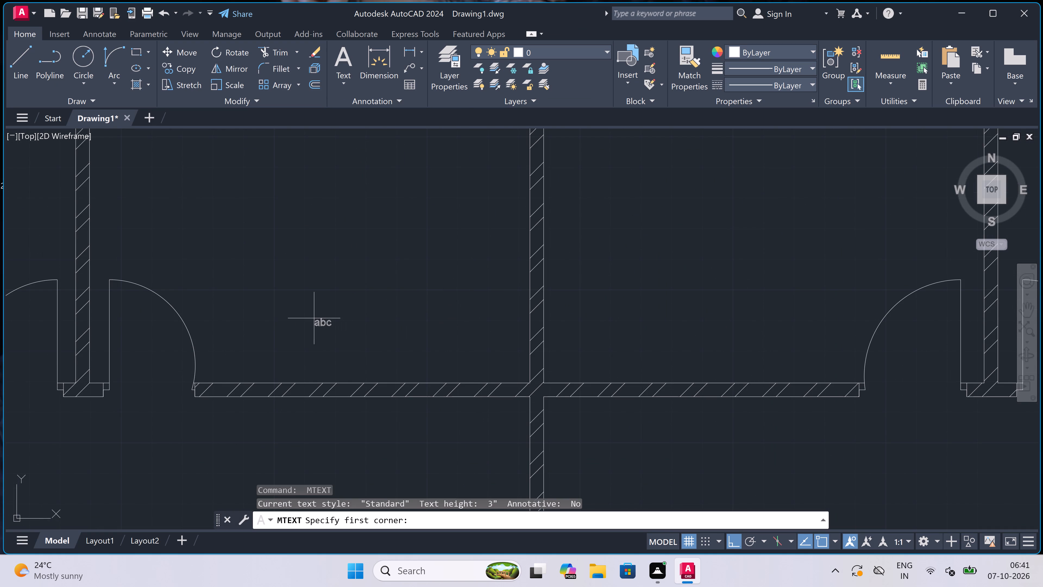
{"action": "left_click_drag", "start_coordinate": [283, 325], "coordinate": [297, 325]}
{"action": "left_click", "coordinate": [604, 329]}
{"action": "scroll", "coordinate": [298, 356], "scroll_direction": "up", "scroll_amount": 2}
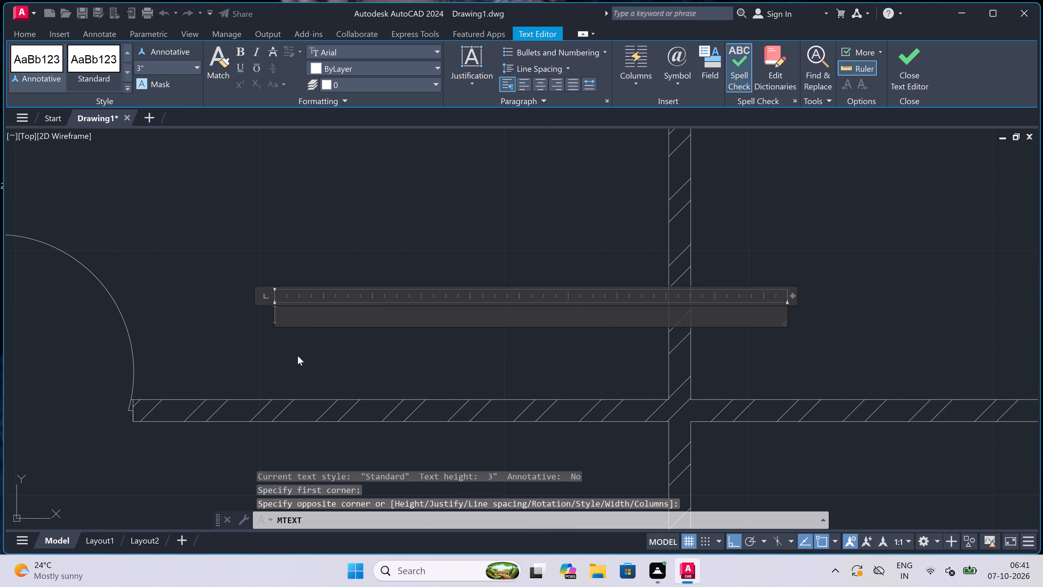
{"action": "key", "text": "v"}
{"action": "key", "text": "BackSpace"}
{"action": "type", "text": "BEDROO"}
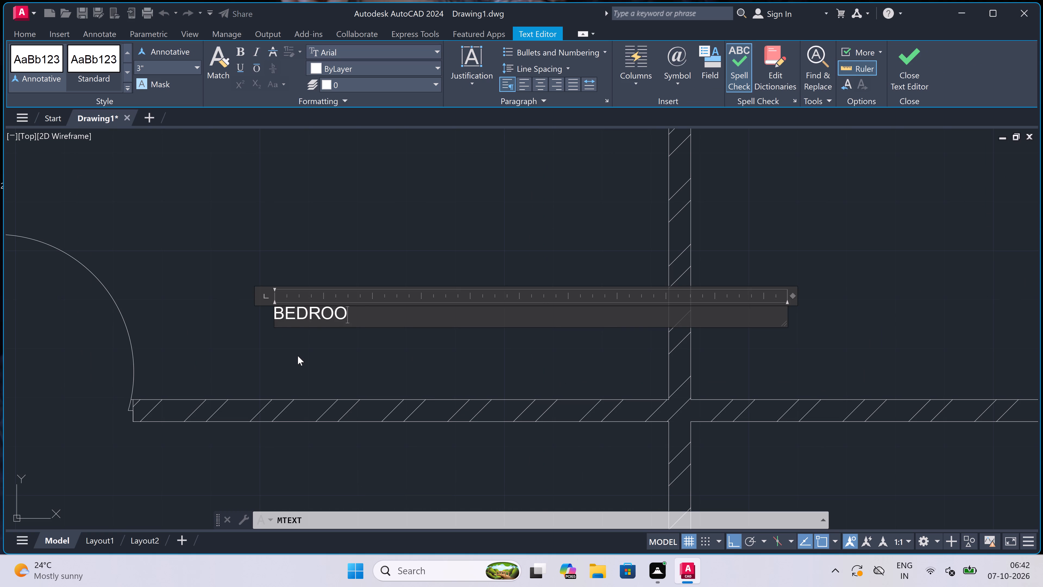
{"action": "key", "text": "m"}
{"action": "key", "text": "Return"}
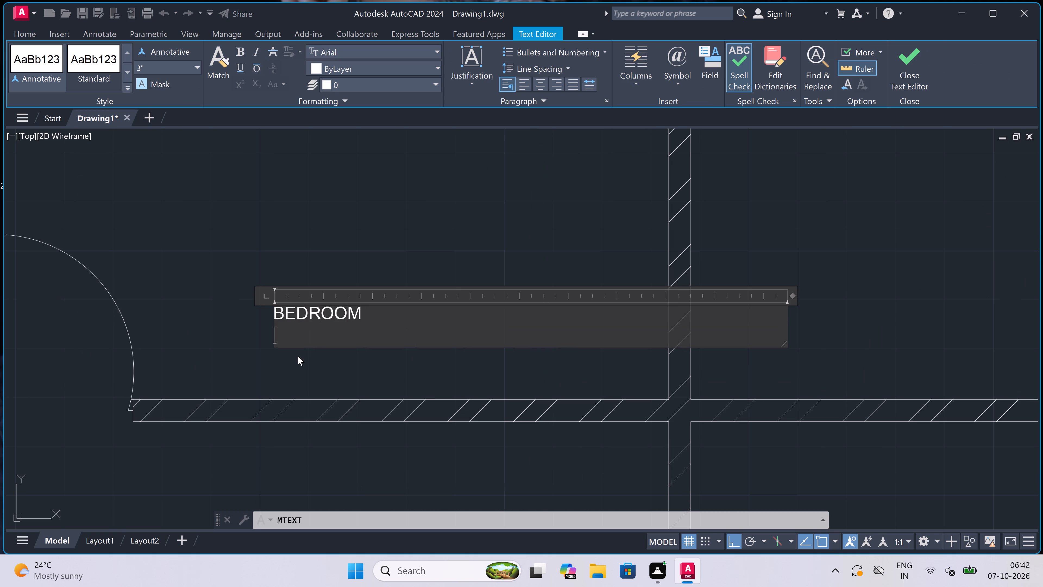
{"action": "type", "text": "12"}
{"action": "type", "text": "'0"}
{"action": "type", "text": "\"x"}
{"action": "type", "text": "9'0"}
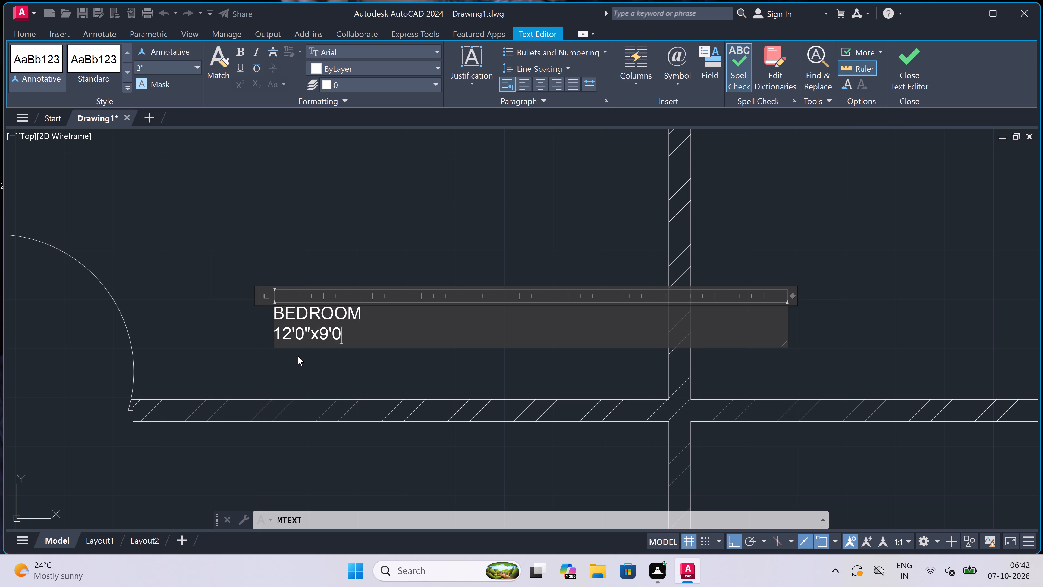
{"action": "key", "text": "shift+quotedbl"}
{"action": "left_click", "coordinate": [303, 360]}
Add a multiline text label reading BEDROOM and 12'0"x9'0" in the third top-row room, just right of the central wall.
{"action": "scroll", "coordinate": [307, 344], "scroll_direction": "down", "scroll_amount": 2}
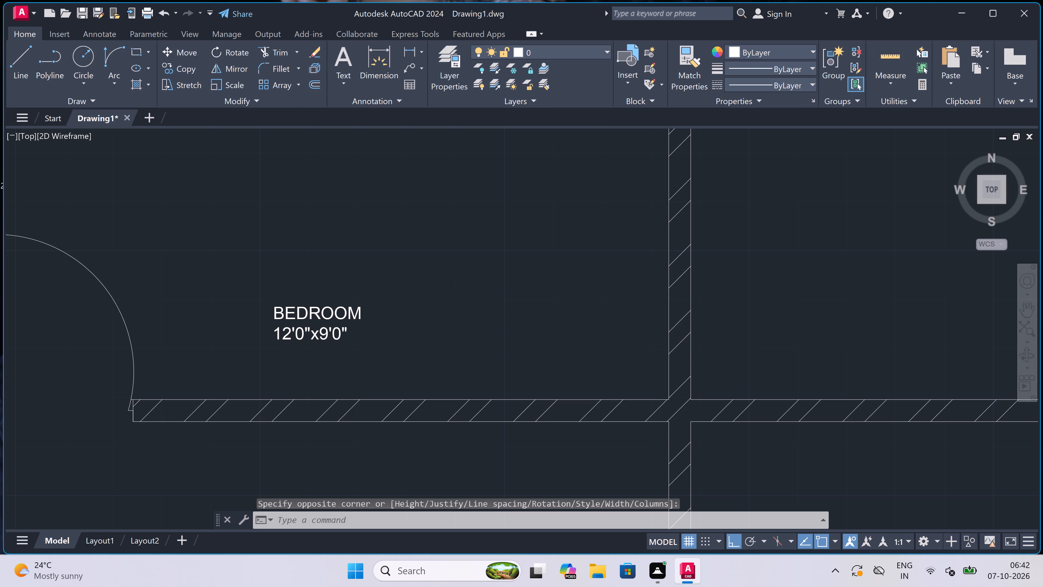
{"action": "scroll", "coordinate": [307, 344], "scroll_direction": "down", "scroll_amount": 3}
{"action": "scroll", "coordinate": [372, 339], "scroll_direction": "up", "scroll_amount": 1}
{"action": "scroll", "coordinate": [349, 348], "scroll_direction": "up", "scroll_amount": 3}
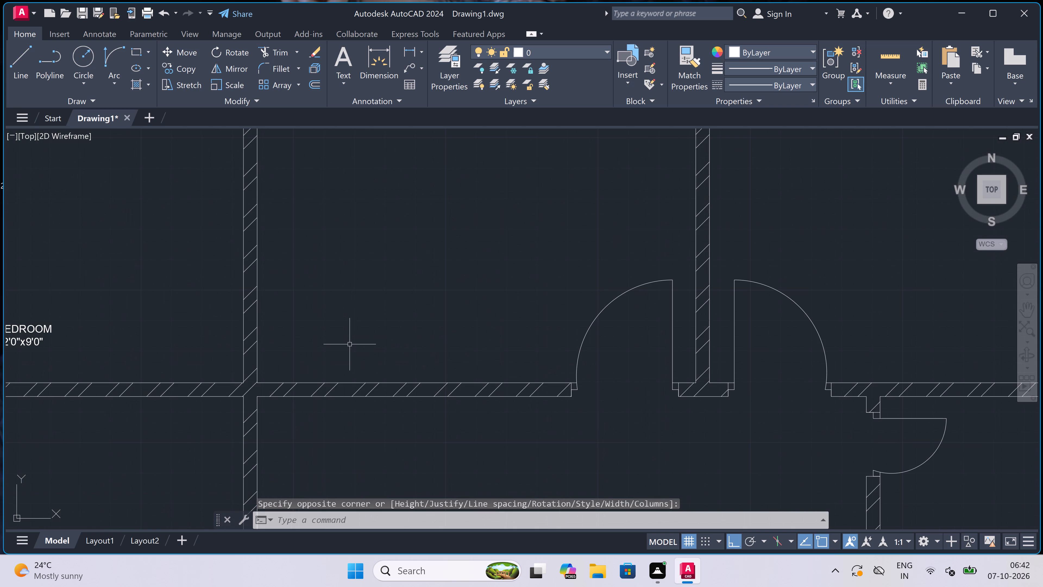
{"action": "key", "text": "space"}
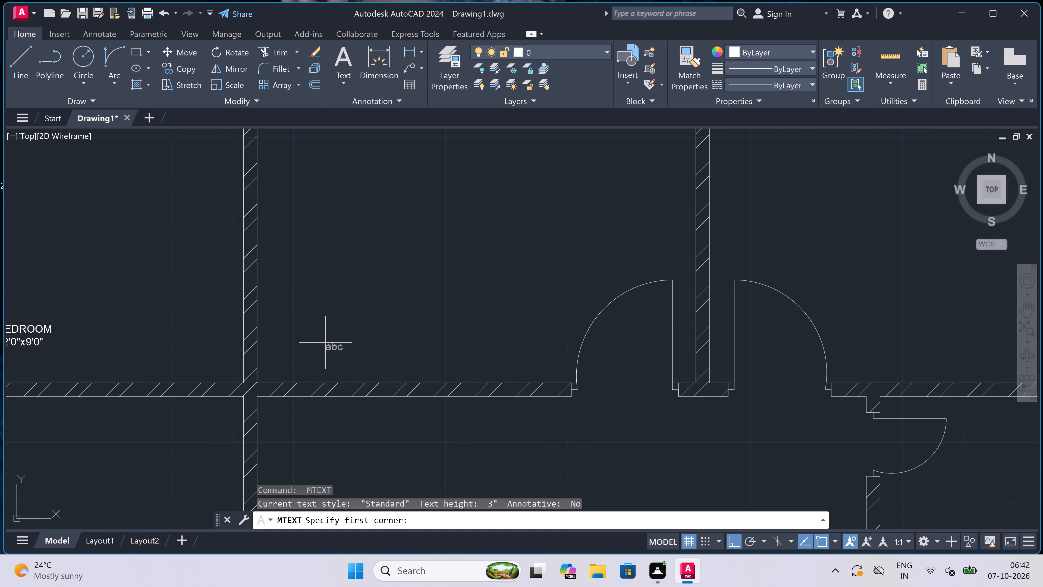
{"action": "left_click", "coordinate": [304, 345]}
{"action": "left_click", "coordinate": [609, 340]}
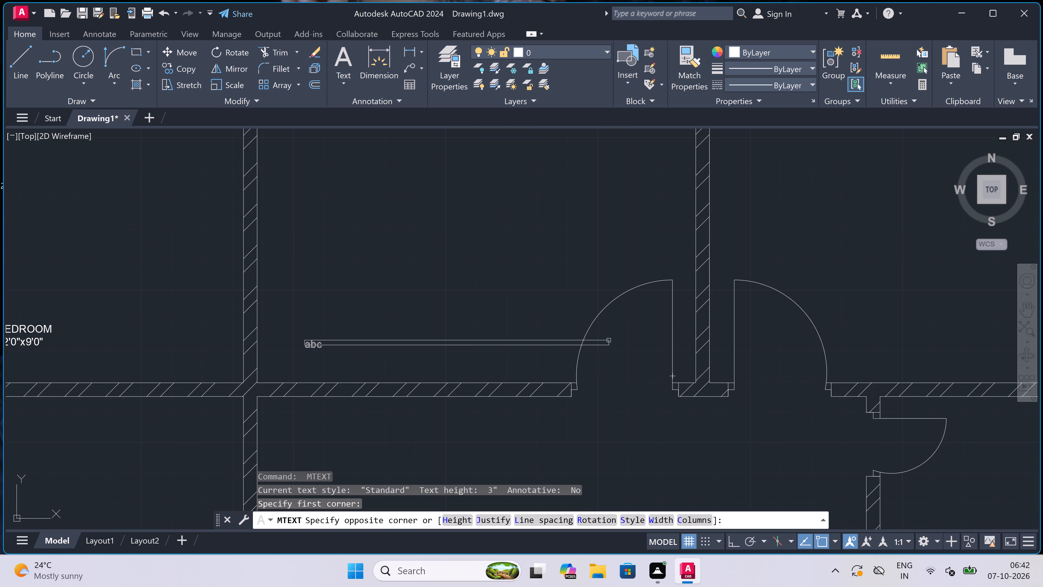
{"action": "scroll", "coordinate": [334, 359], "scroll_direction": "up", "scroll_amount": 2}
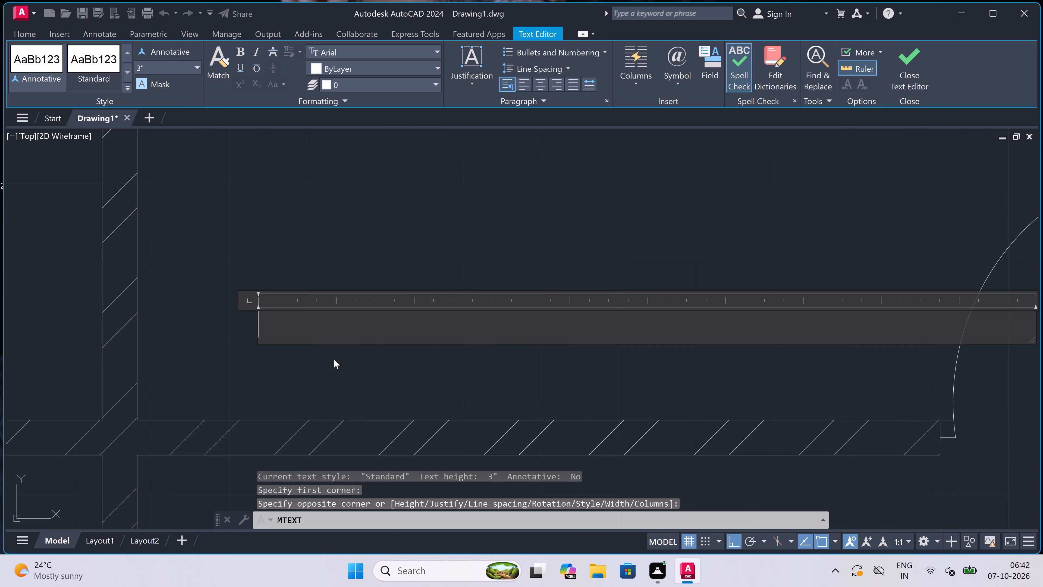
{"action": "type", "text": "BEDROOM"}
{"action": "key", "text": "Return"}
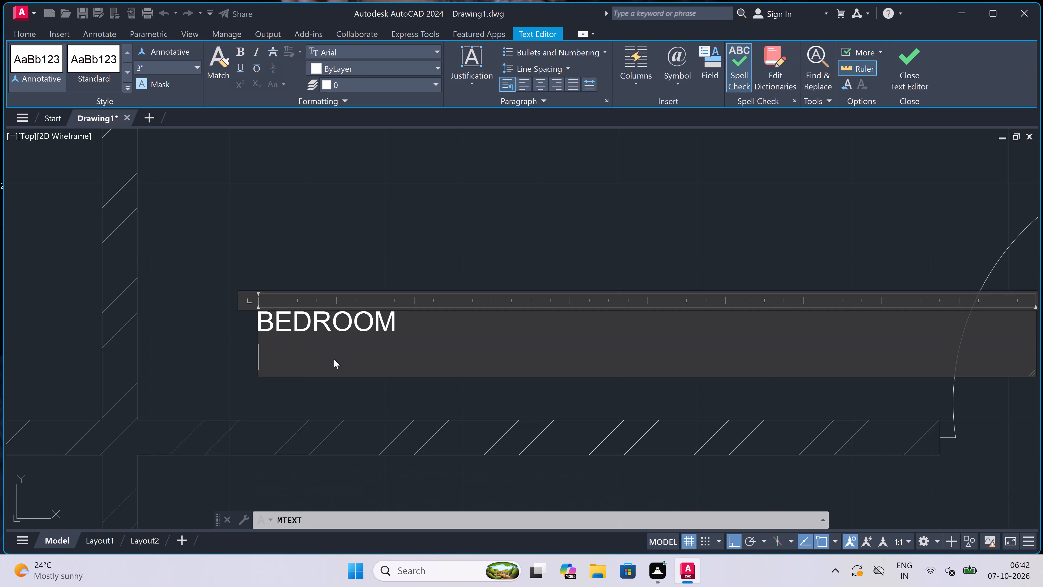
{"action": "type", "text": "12"}
{"action": "type", "text": "'0"}
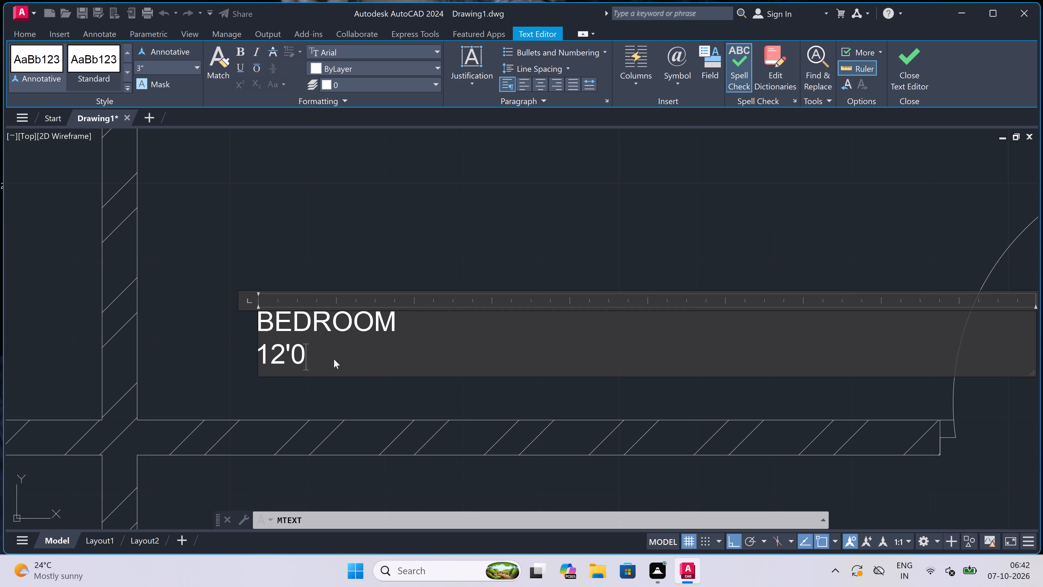
{"action": "key", "text": "shift+quotedbl"}
{"action": "type", "text": "9'0\""}
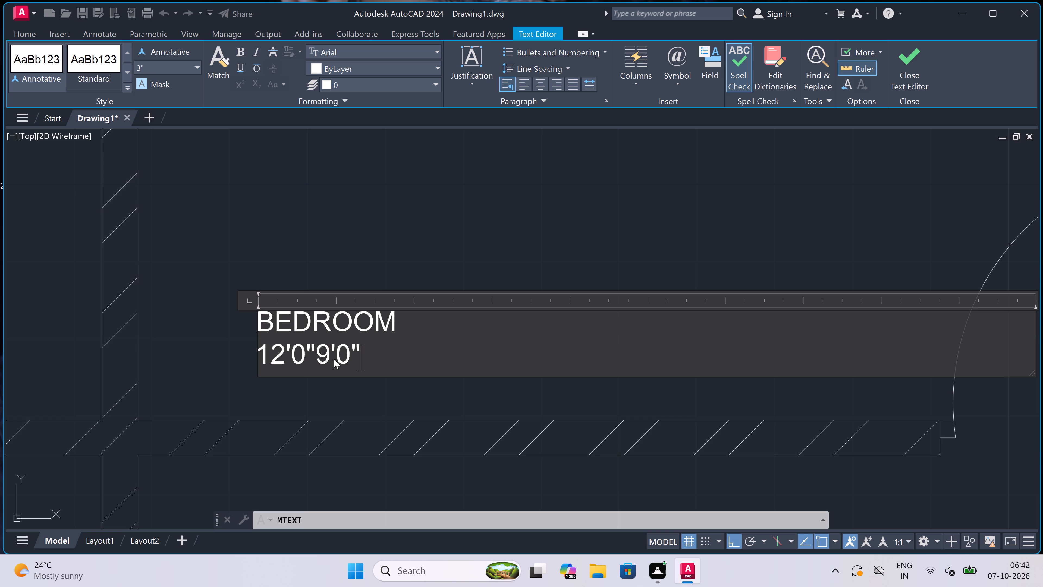
{"action": "left_click", "coordinate": [314, 347]}
{"action": "key", "text": "x"}
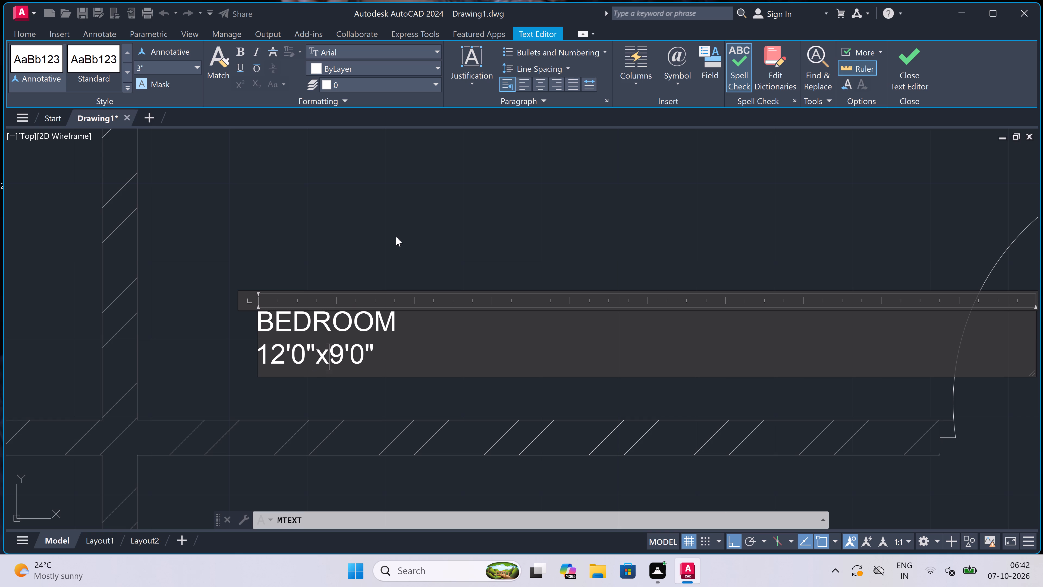
{"action": "left_click", "coordinate": [396, 237]}
Add a multiline text label reading BEDROOM and 12'0"x9'0" in the lower part of the top-right corner room.
{"action": "scroll", "coordinate": [348, 275], "scroll_direction": "down", "scroll_amount": 7}
{"action": "scroll", "coordinate": [430, 257], "scroll_direction": "up", "scroll_amount": 2}
{"action": "scroll", "coordinate": [485, 294], "scroll_direction": "up", "scroll_amount": 2}
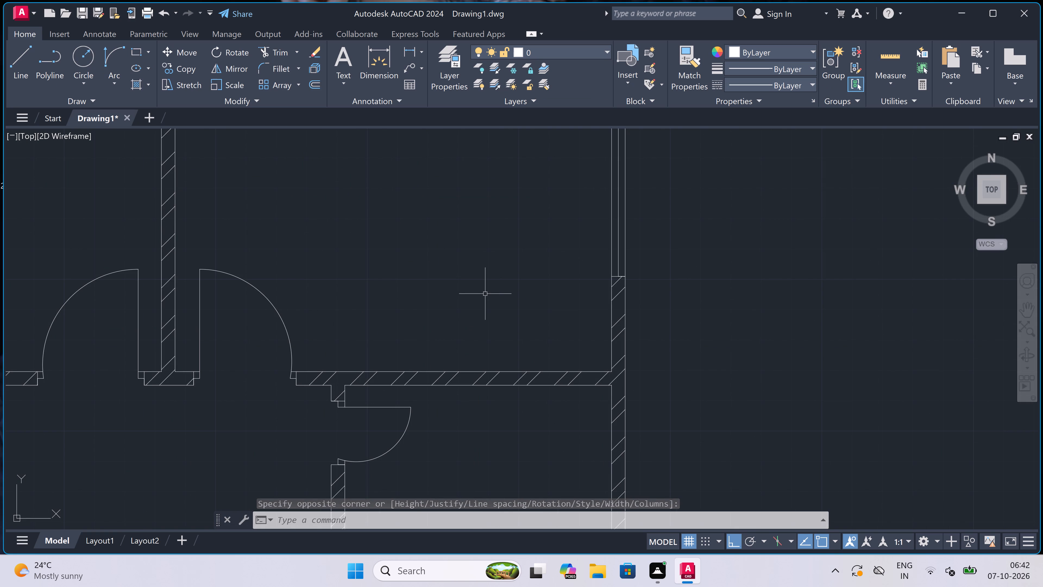
{"action": "key", "text": "space"}
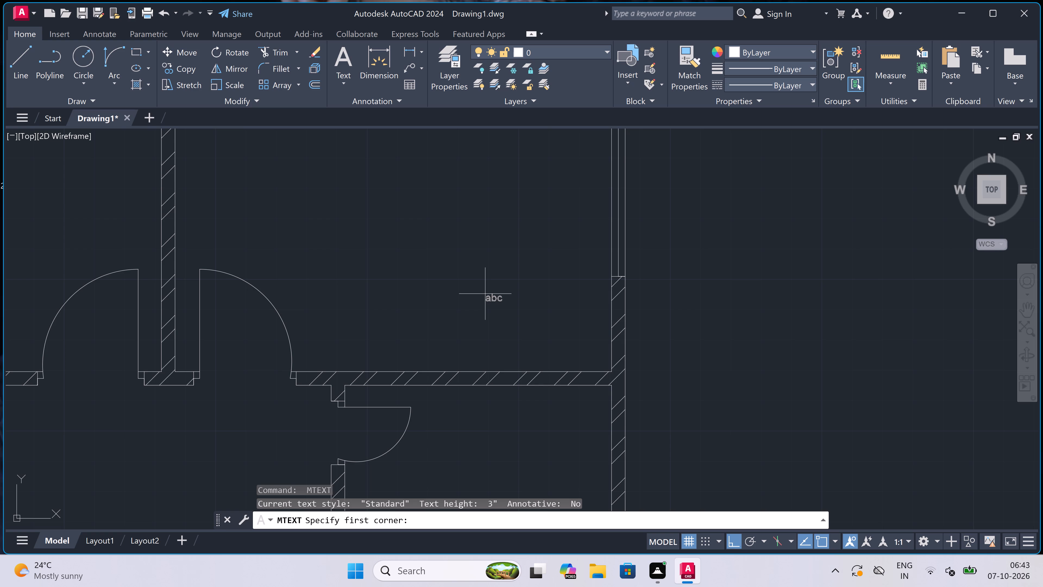
{"action": "left_click_drag", "start_coordinate": [379, 306], "coordinate": [384, 307]}
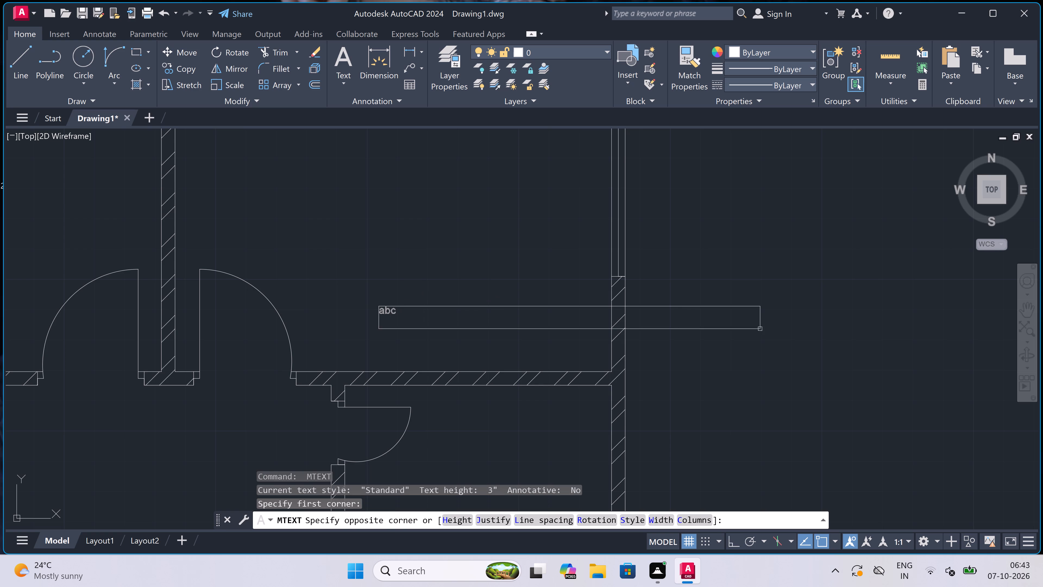
{"action": "left_click", "coordinate": [823, 317]}
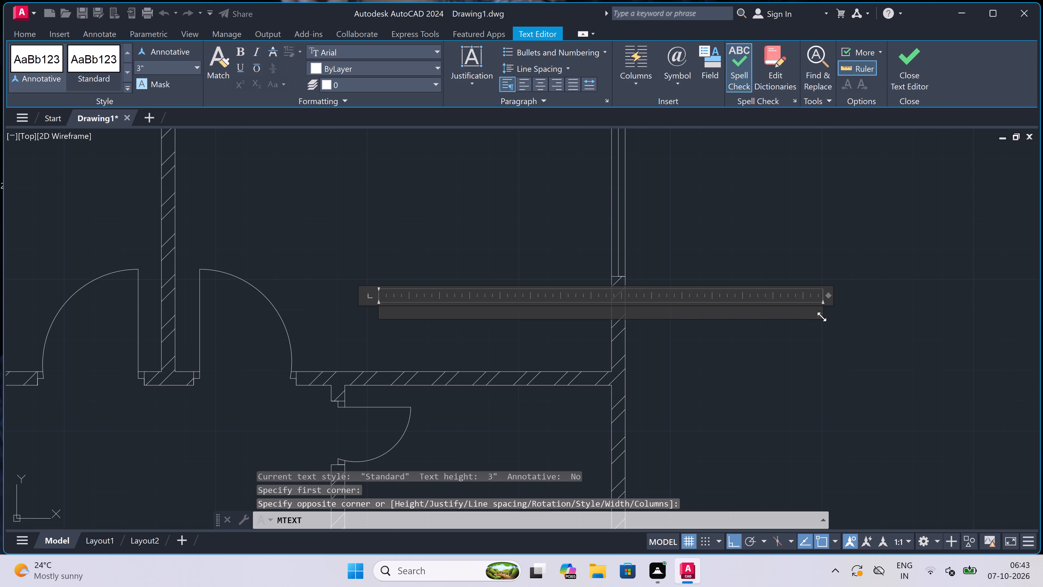
{"action": "type", "text": "BEDR"}
{"action": "type", "text": "OOM"}
{"action": "key", "text": "Return"}
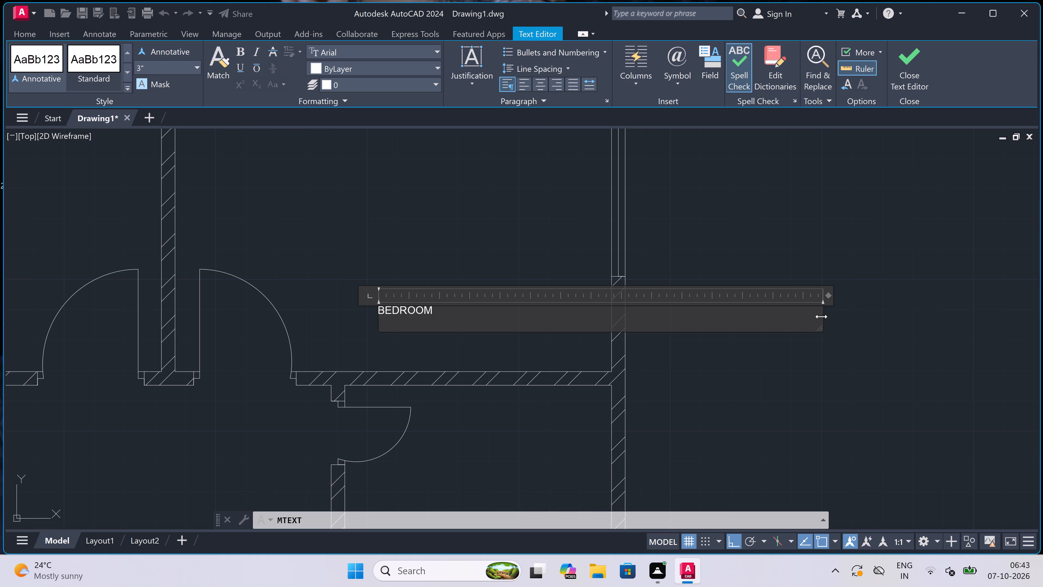
{"action": "type", "text": "12'0"}
{"action": "type", "text": "\"9'0"}
{"action": "key", "text": "shift+quotedbl"}
{"action": "scroll", "coordinate": [398, 345], "scroll_direction": "up", "scroll_amount": 4}
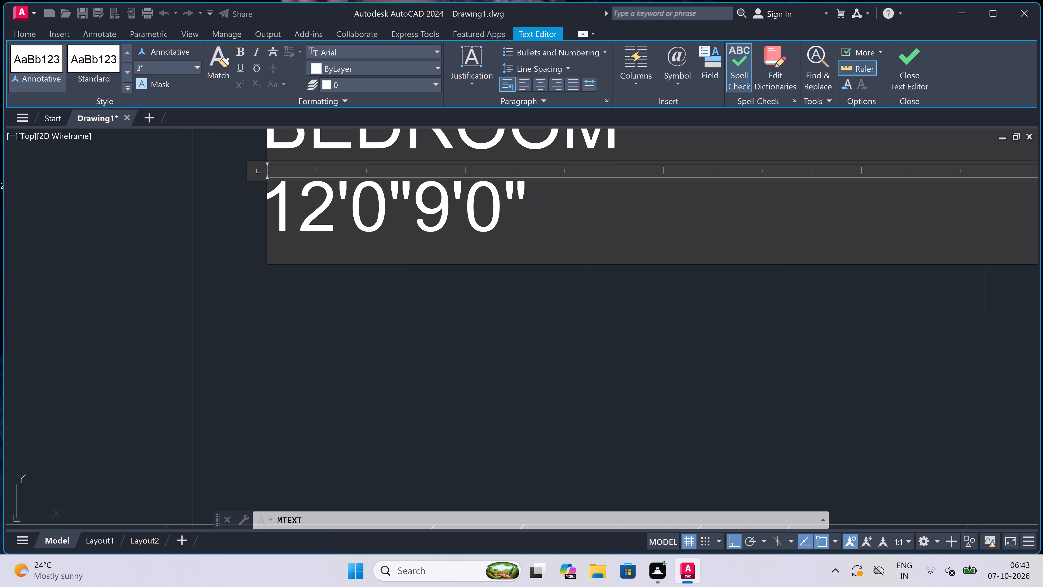
{"action": "left_click", "coordinate": [410, 204]}
{"action": "key", "text": "x"}
{"action": "left_click", "coordinate": [436, 340]}
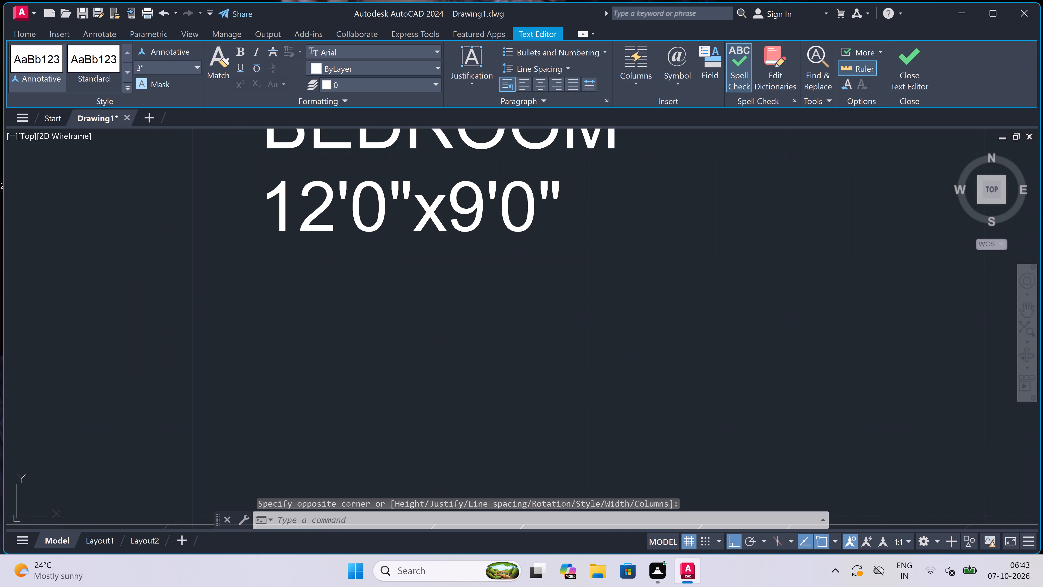
Add a multiline text label reading TOILET and 6'4"x7'4" in the small room beneath the top-right corner bedroom, beside its door.
{"action": "scroll", "coordinate": [517, 297], "scroll_direction": "down", "scroll_amount": 11}
{"action": "scroll", "coordinate": [535, 333], "scroll_direction": "up", "scroll_amount": 4}
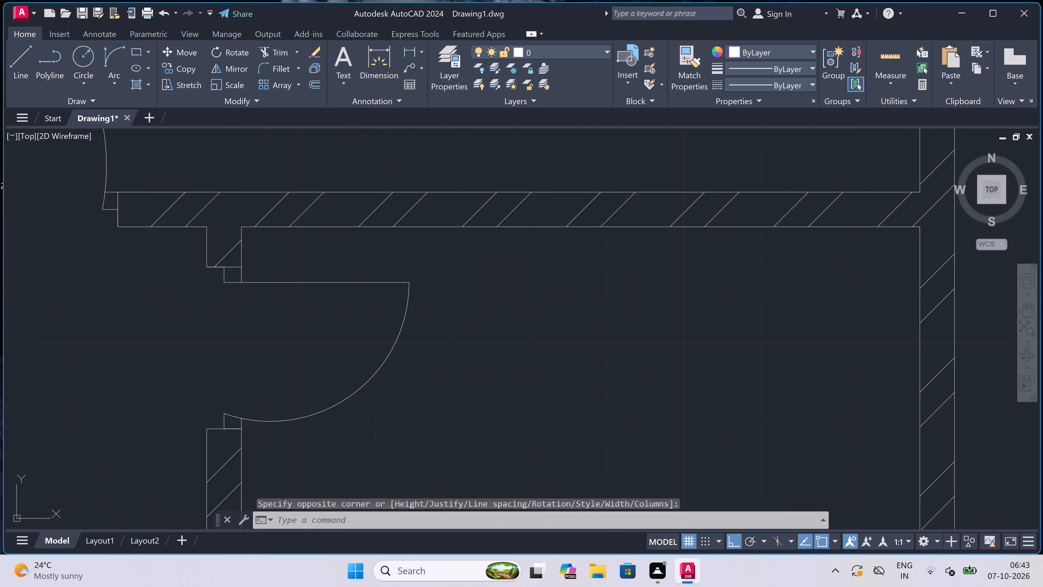
{"action": "key", "text": "space"}
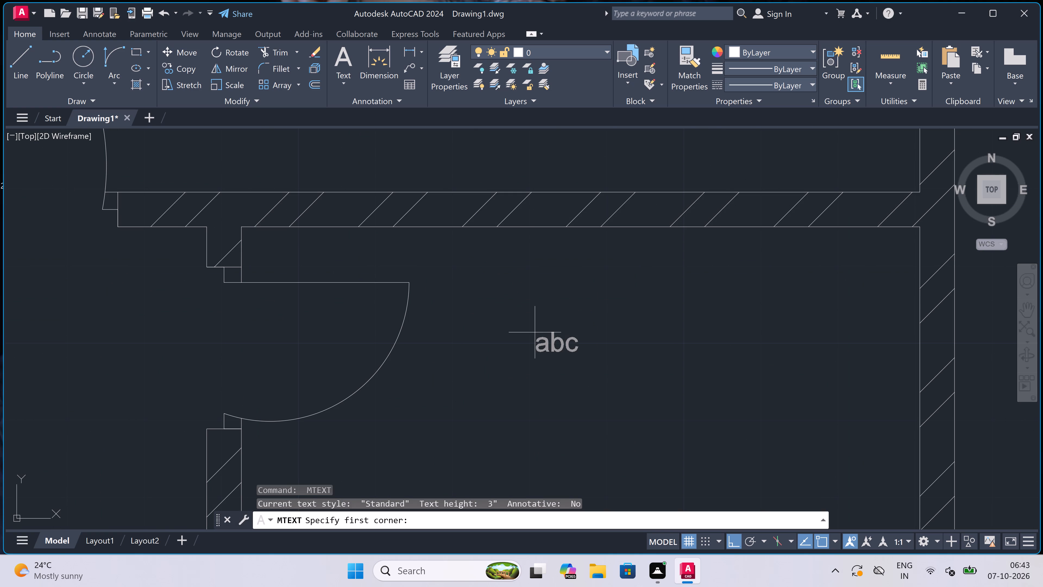
{"action": "scroll", "coordinate": [529, 327], "scroll_direction": "down", "scroll_amount": 4}
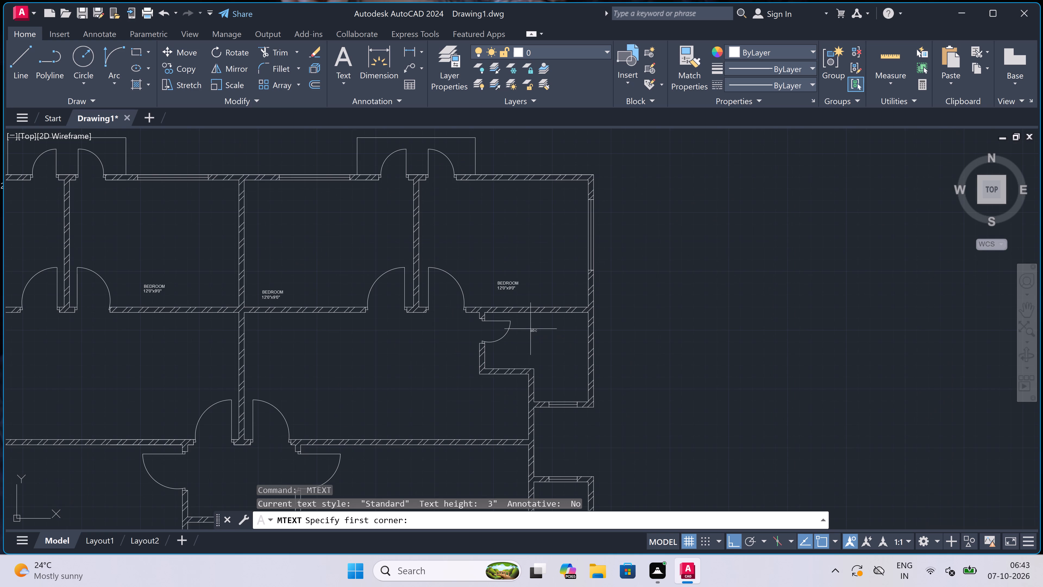
{"action": "scroll", "coordinate": [530, 329], "scroll_direction": "up", "scroll_amount": 2}
{"action": "left_click_drag", "start_coordinate": [517, 326], "coordinate": [517, 326]}
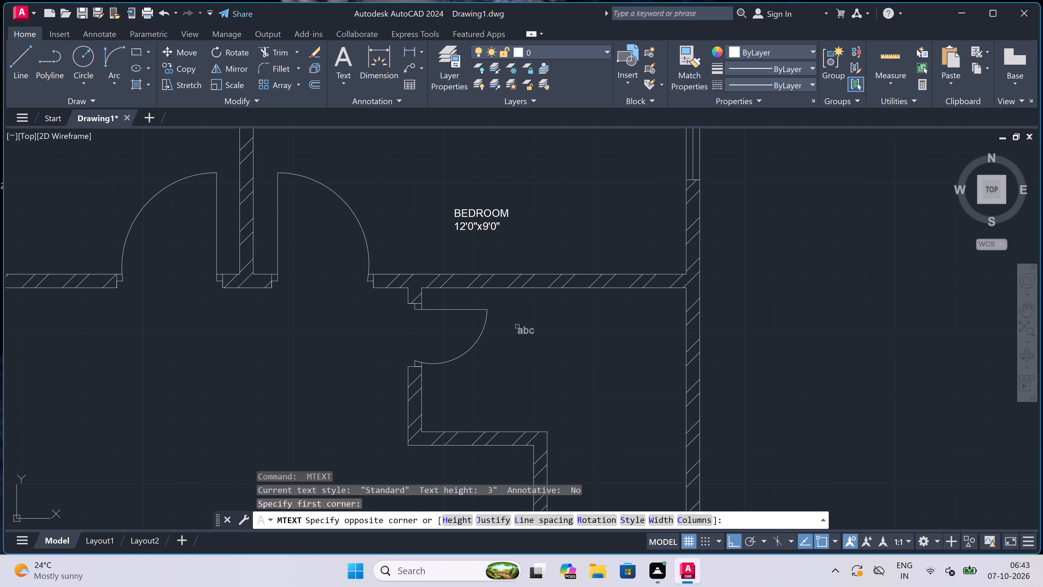
{"action": "left_click_drag", "start_coordinate": [517, 326], "coordinate": [522, 326]}
{"action": "left_click", "coordinate": [812, 319]}
{"action": "scroll", "coordinate": [581, 363], "scroll_direction": "up", "scroll_amount": 3}
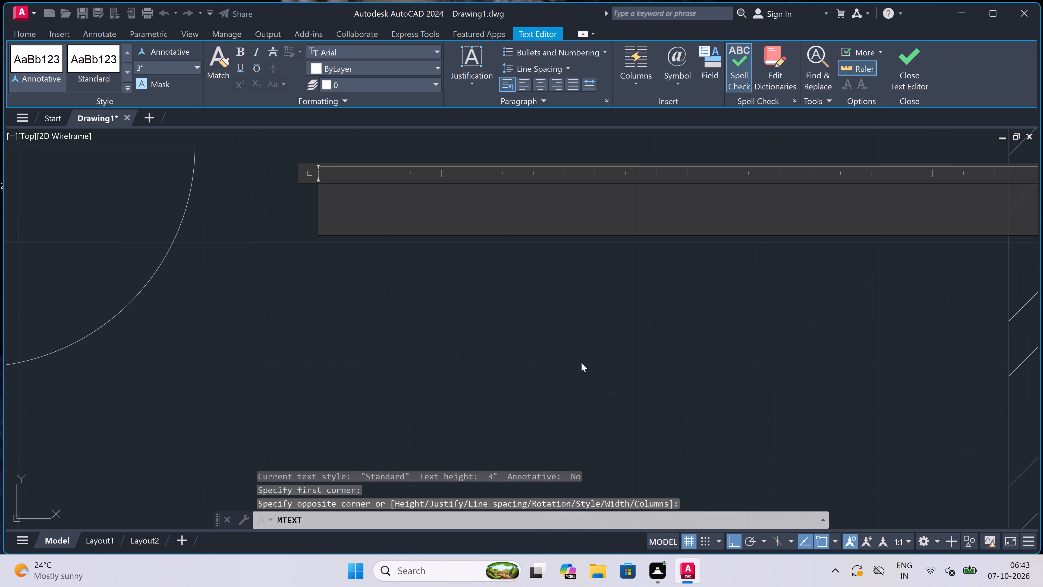
{"action": "scroll", "coordinate": [581, 362], "scroll_direction": "down", "scroll_amount": 1}
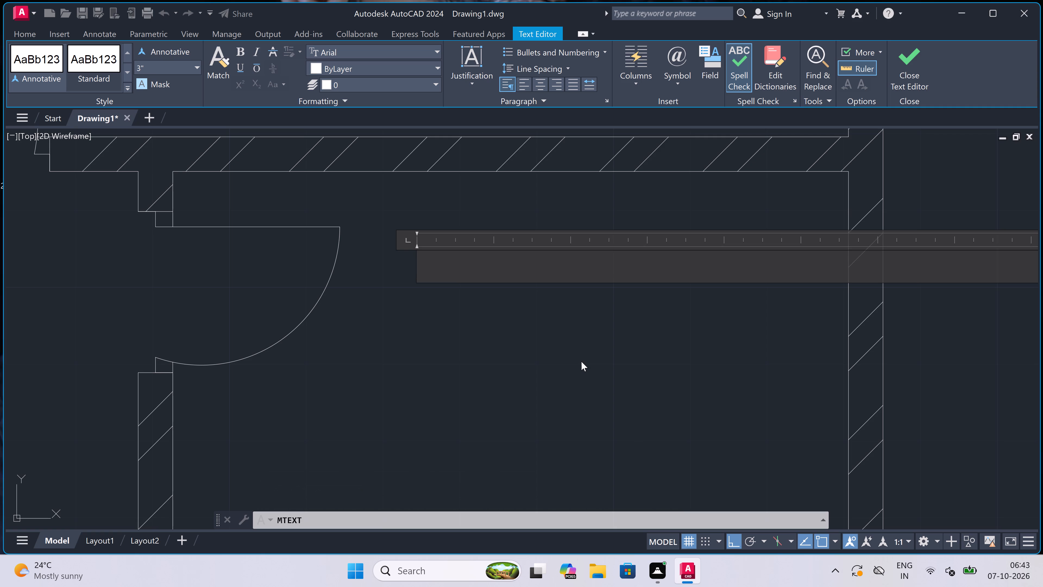
{"action": "type", "text": "TOILET"}
{"action": "key", "text": "Return"}
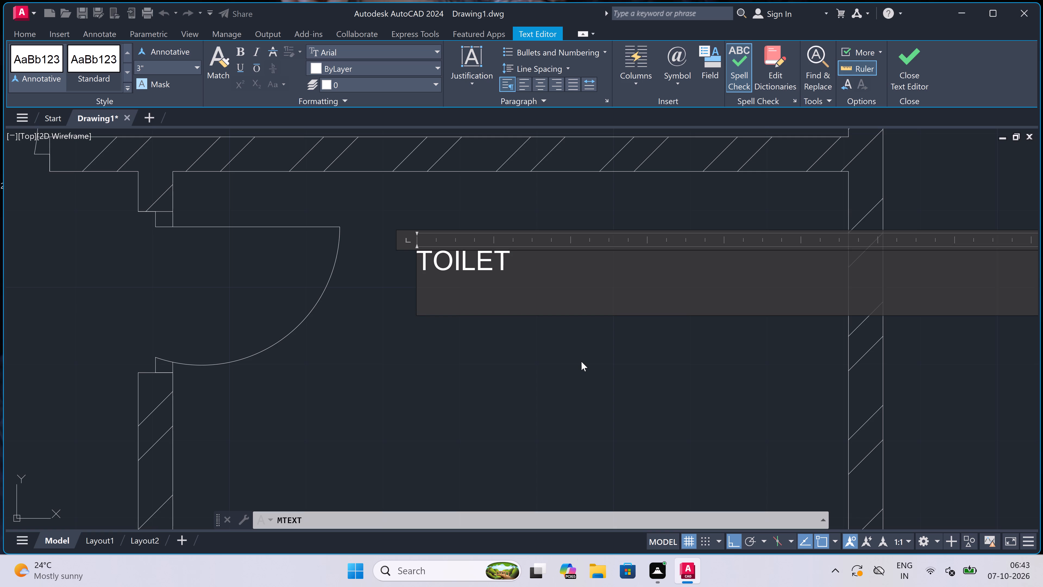
{"action": "type", "text": "6'"}
{"action": "key", "text": "4"}
{"action": "key", "text": "shift+quotedbl"}
{"action": "key", "text": "x"}
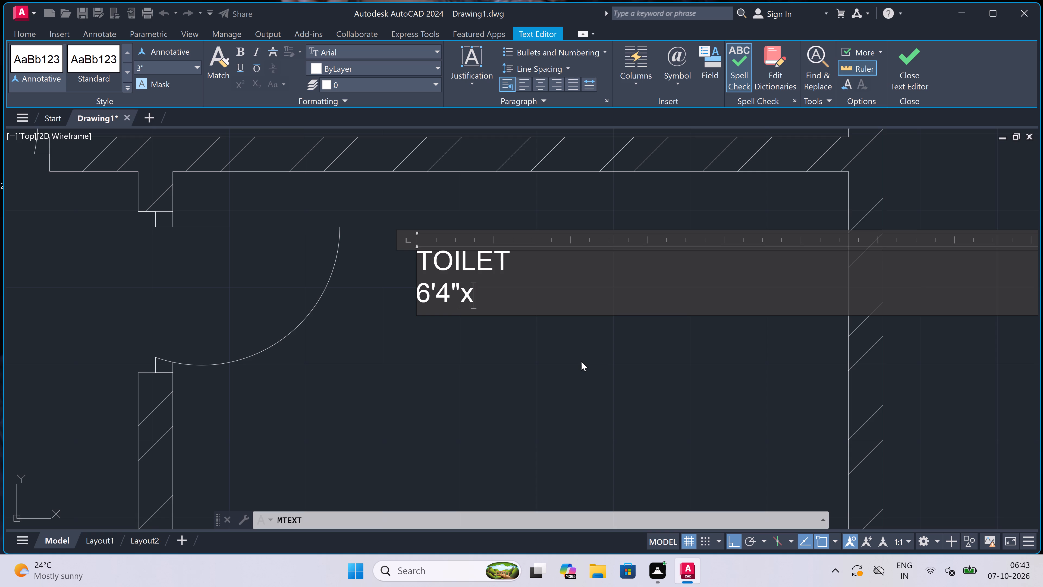
{"action": "type", "text": "7'4"}
{"action": "key", "text": "shift+quotedbl"}
{"action": "left_click", "coordinate": [502, 355]}
Add a multiline text label reading TOILET and 6'4"x4'0" in the small room beneath the top-left corner bedroom.
{"action": "scroll", "coordinate": [483, 305], "scroll_direction": "down", "scroll_amount": 7}
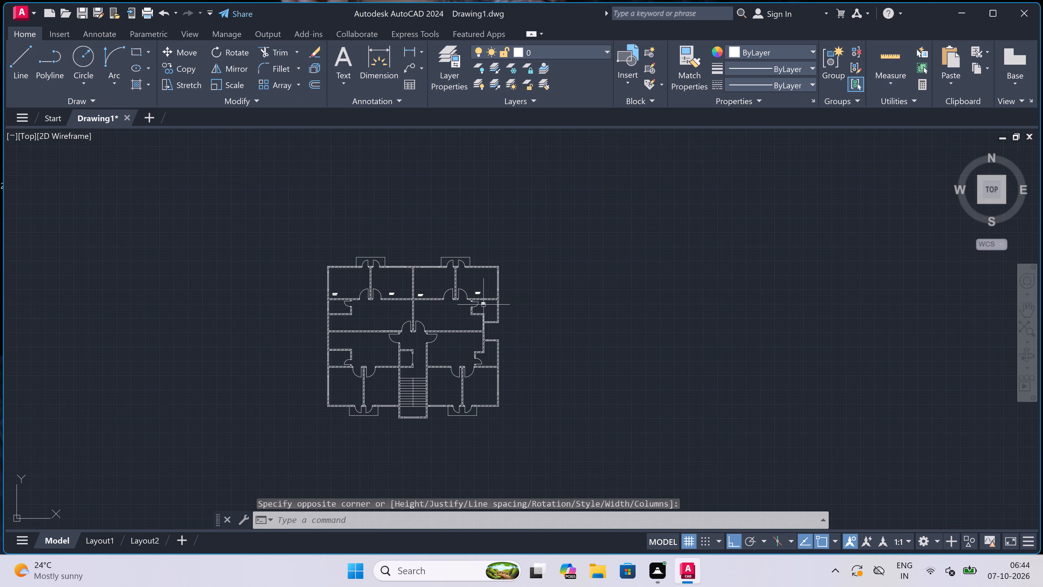
{"action": "scroll", "coordinate": [344, 301], "scroll_direction": "up", "scroll_amount": 4}
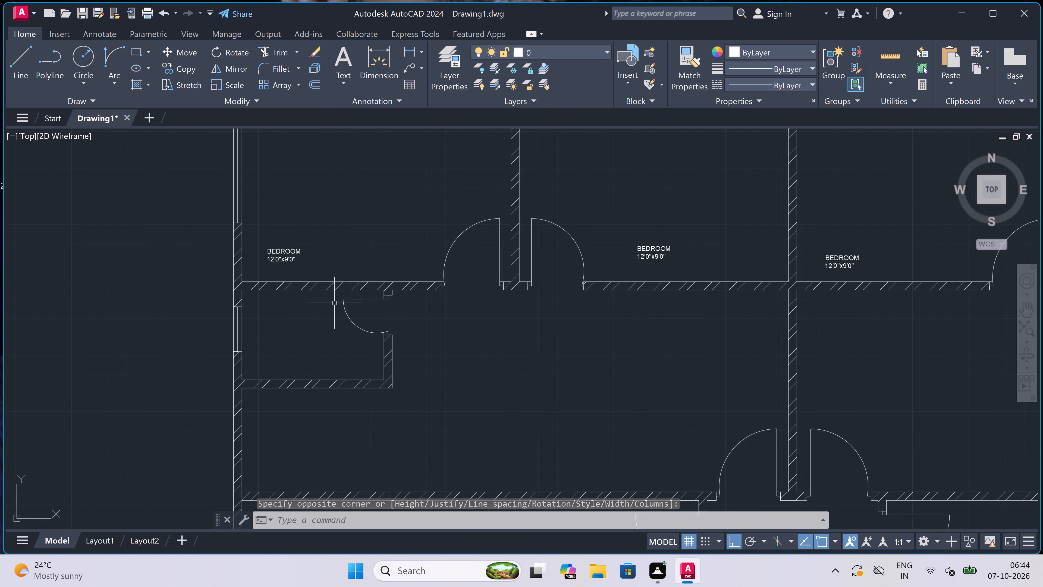
{"action": "scroll", "coordinate": [237, 318], "scroll_direction": "up", "scroll_amount": 1}
{"action": "key", "text": "space"}
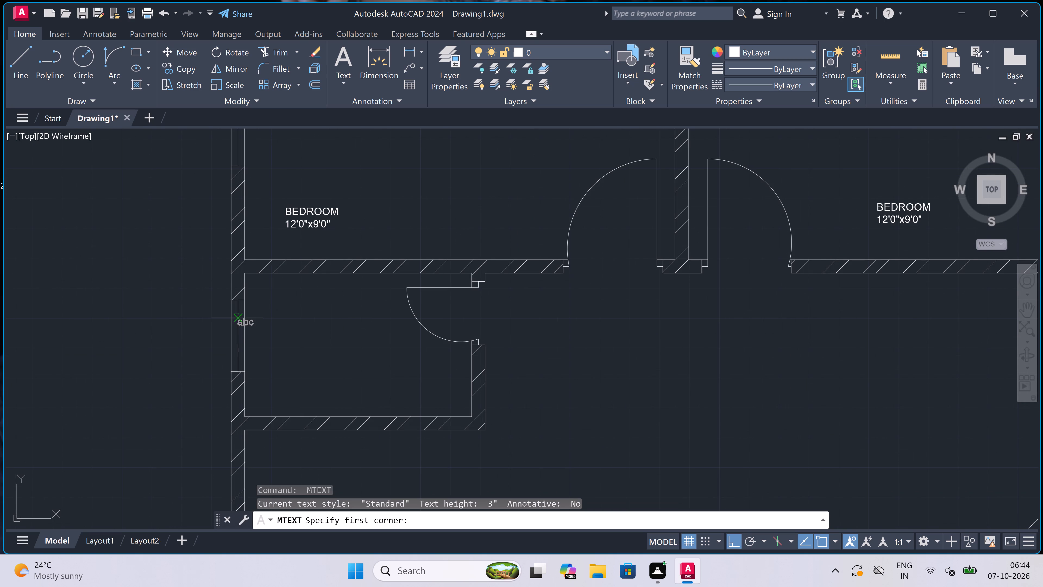
{"action": "scroll", "coordinate": [451, 376], "scroll_direction": "up", "scroll_amount": 2}
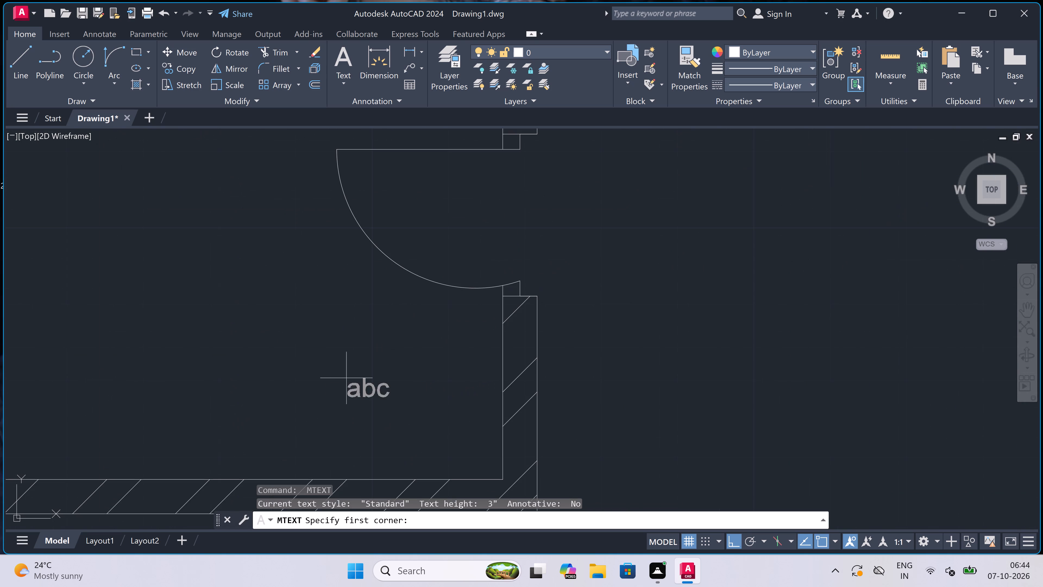
{"action": "left_click_drag", "start_coordinate": [146, 376], "coordinate": [156, 379]}
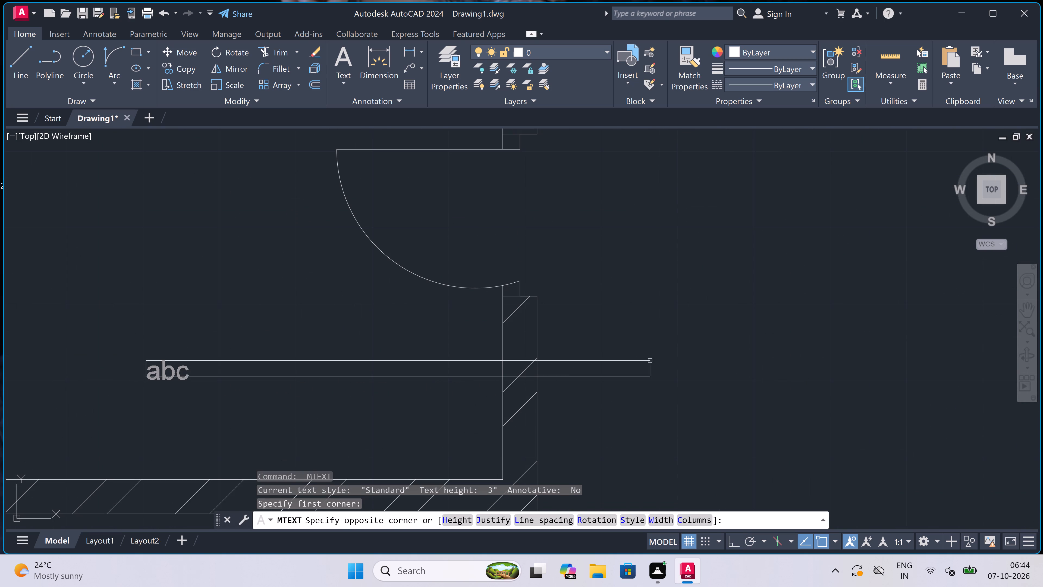
{"action": "left_click", "coordinate": [762, 342]}
{"action": "scroll", "coordinate": [614, 356], "scroll_direction": "down", "scroll_amount": 2}
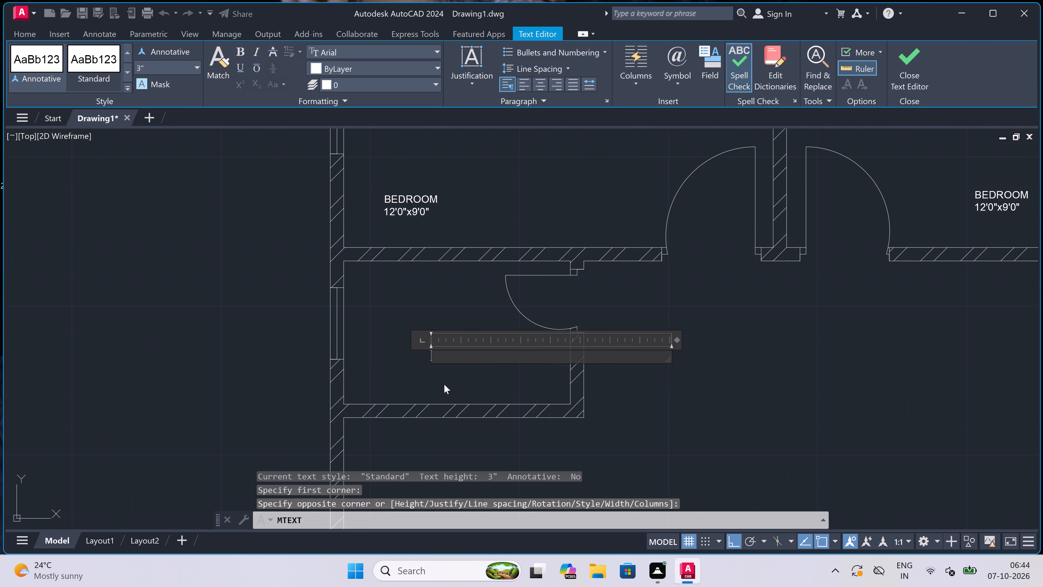
{"action": "scroll", "coordinate": [444, 382], "scroll_direction": "up", "scroll_amount": 1}
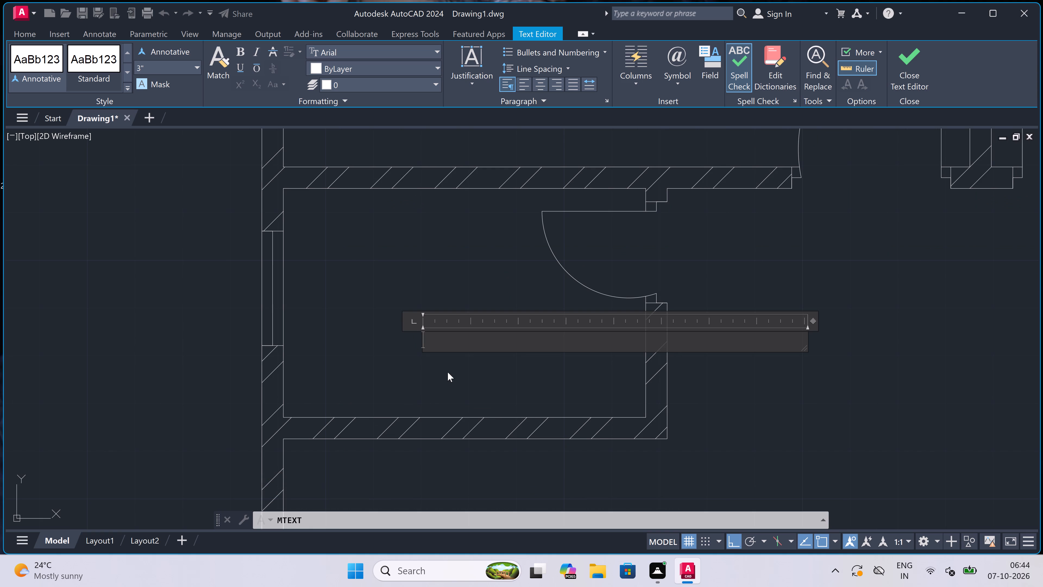
{"action": "type", "text": "TOILET"}
{"action": "key", "text": "Return"}
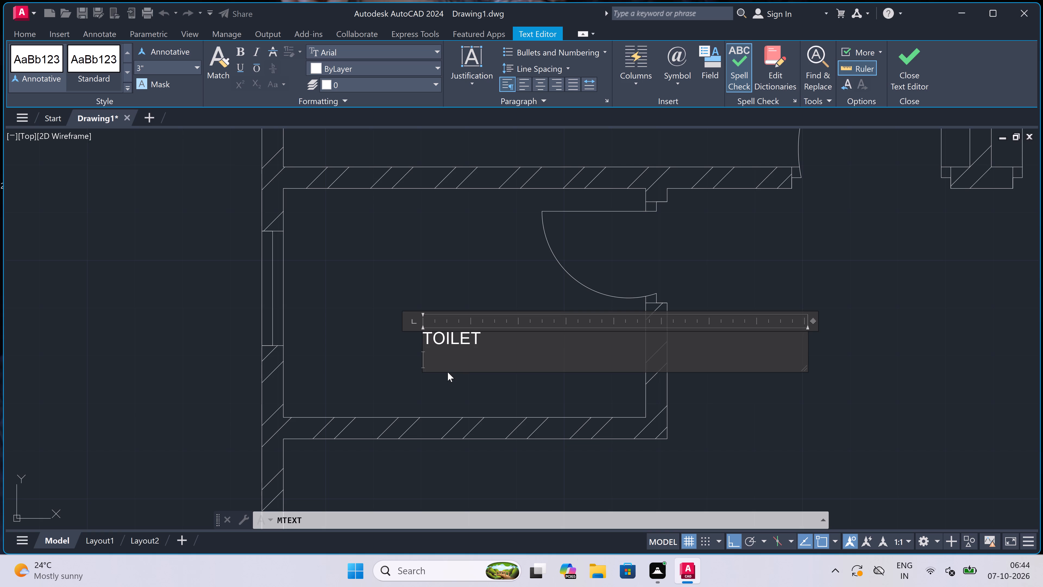
{"action": "type", "text": "6'4"}
{"action": "key", "text": "shift+quotedbl"}
{"action": "key", "text": "x"}
{"action": "type", "text": "4'0\""}
{"action": "left_click", "coordinate": [388, 390]}
Add a multiline text label reading OPEN KITCHEN and 6'9"x5'0" in the open area just below the labelled 6'4"x4'0" toilet.
{"action": "scroll", "coordinate": [447, 352], "scroll_direction": "down", "scroll_amount": 8}
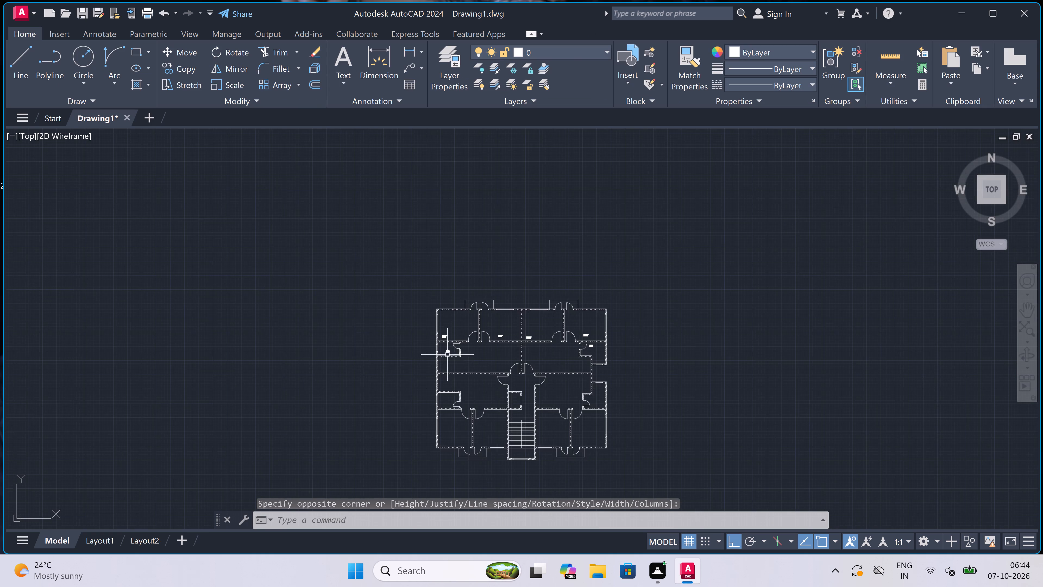
{"action": "scroll", "coordinate": [445, 366], "scroll_direction": "up", "scroll_amount": 3}
{"action": "key", "text": "space"}
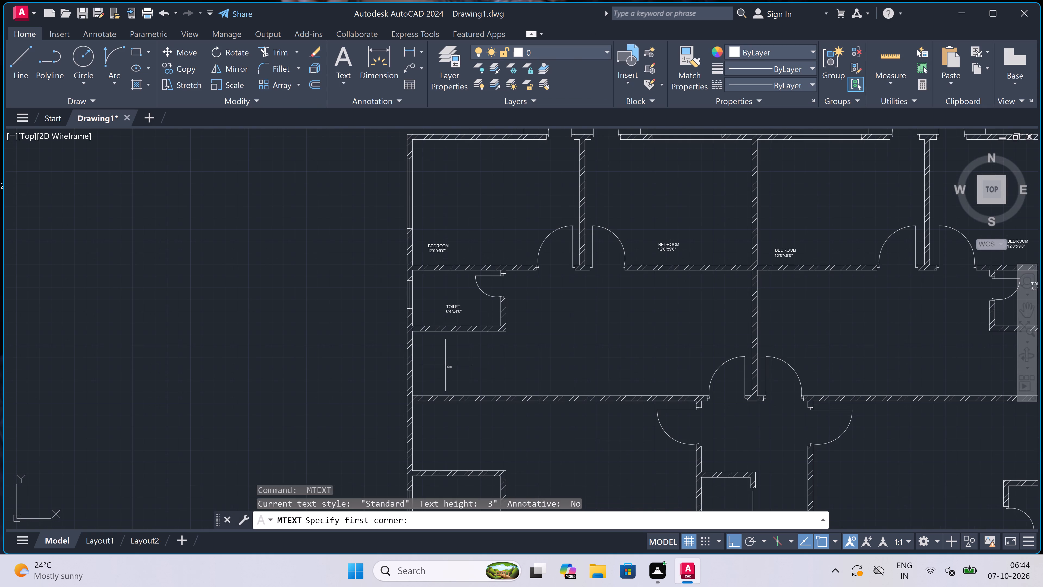
{"action": "scroll", "coordinate": [445, 365], "scroll_direction": "up", "scroll_amount": 2}
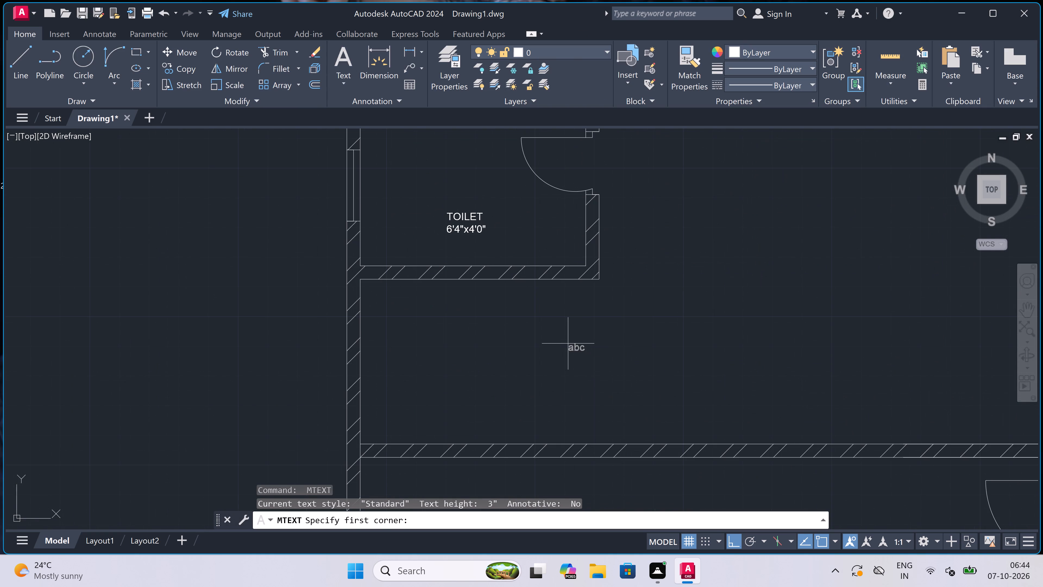
{"action": "left_click_drag", "start_coordinate": [545, 330], "coordinate": [554, 331]}
{"action": "left_click", "coordinate": [770, 323]}
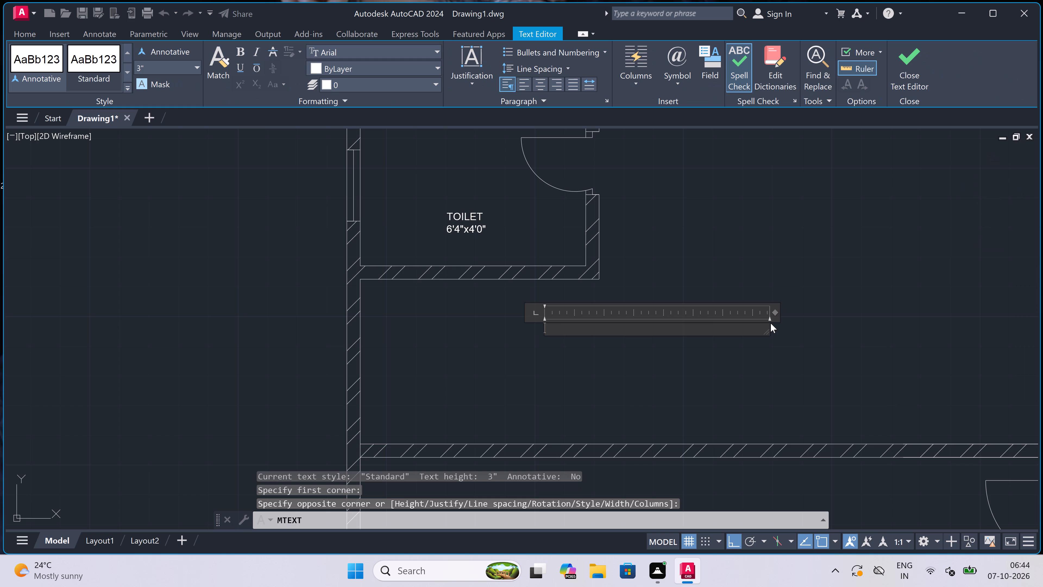
{"action": "type", "text": "OPE"}
{"action": "key", "text": "n"}
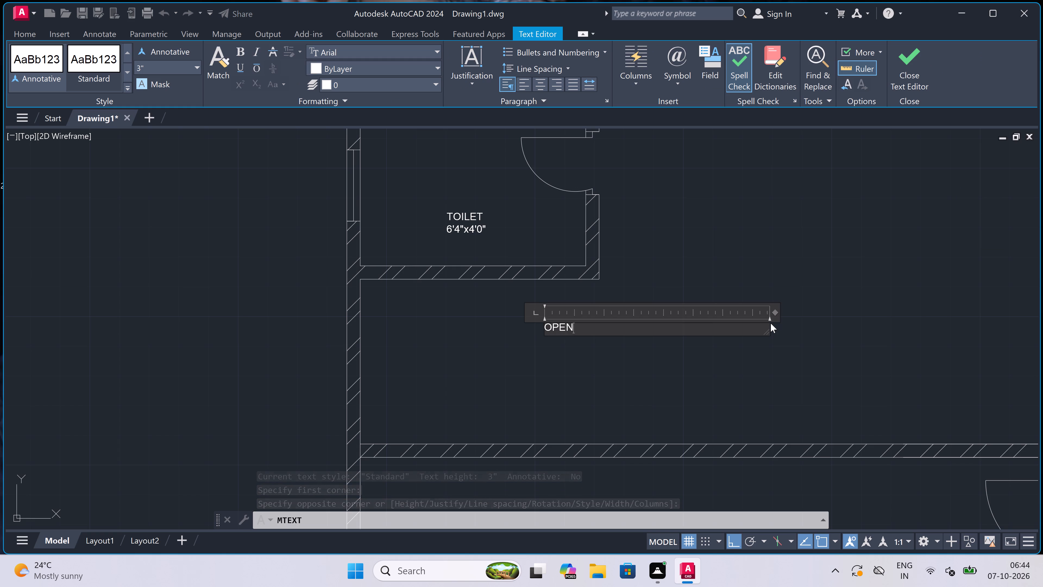
{"action": "key", "text": "space"}
{"action": "type", "text": "KITC"}
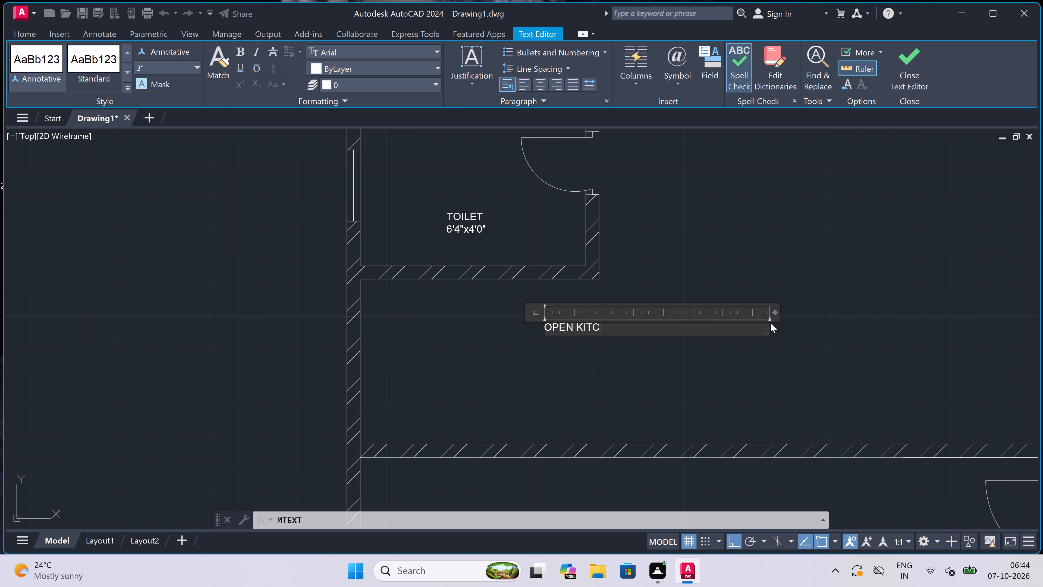
{"action": "type", "text": "HE"}
{"action": "key", "text": "n"}
{"action": "key", "text": "Return"}
{"action": "type", "text": "6'9"}
{"action": "key", "text": "shift+quotedbl"}
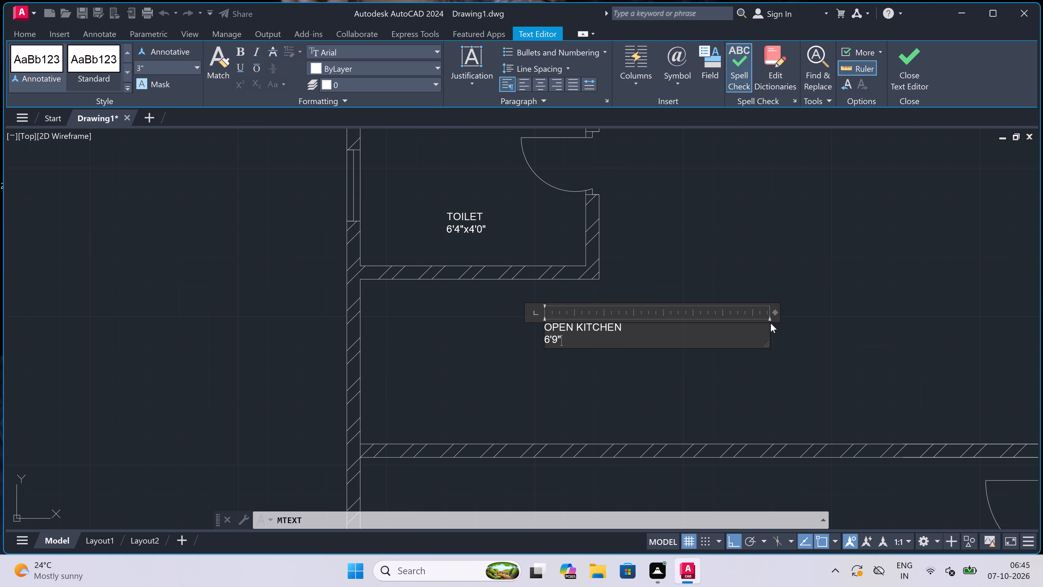
{"action": "key", "text": "x"}
{"action": "type", "text": "5'0\""}
{"action": "left_click", "coordinate": [524, 375]}
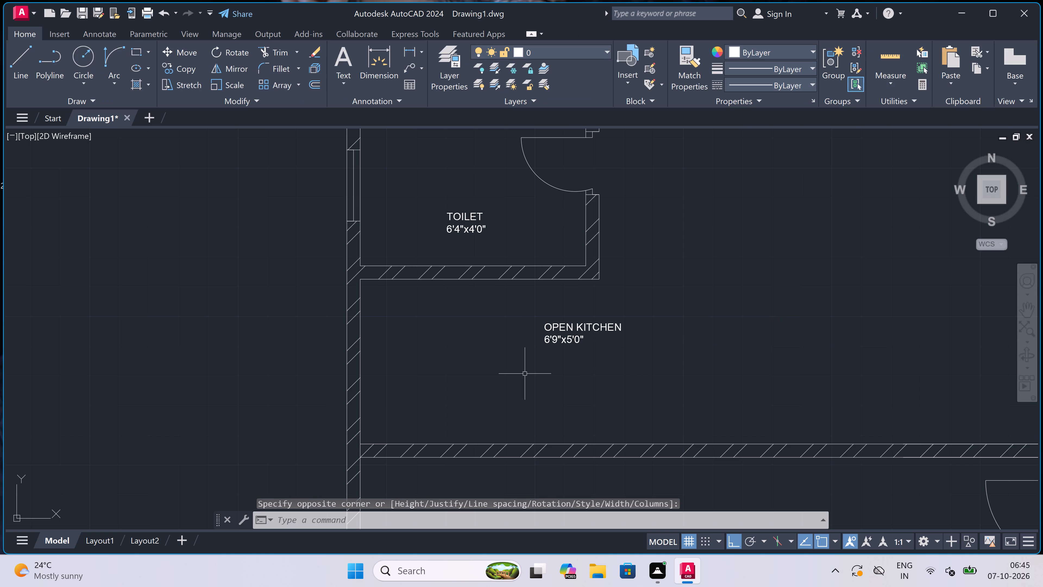
Draw the open kitchen's counter edge with lines: about 3'-8" down from the toilet's bottom wall, across towards the label, then down to the wall below.
{"action": "type", "text": "l"}
{"action": "key", "text": "space"}
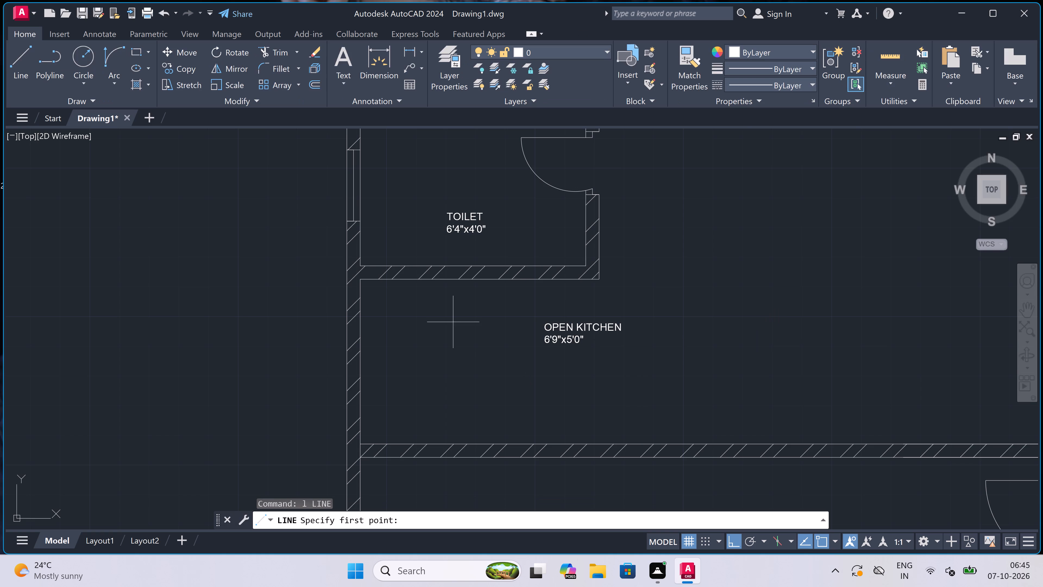
{"action": "left_click", "coordinate": [389, 282]}
{"action": "left_click_drag", "start_coordinate": [390, 283], "coordinate": [391, 296]}
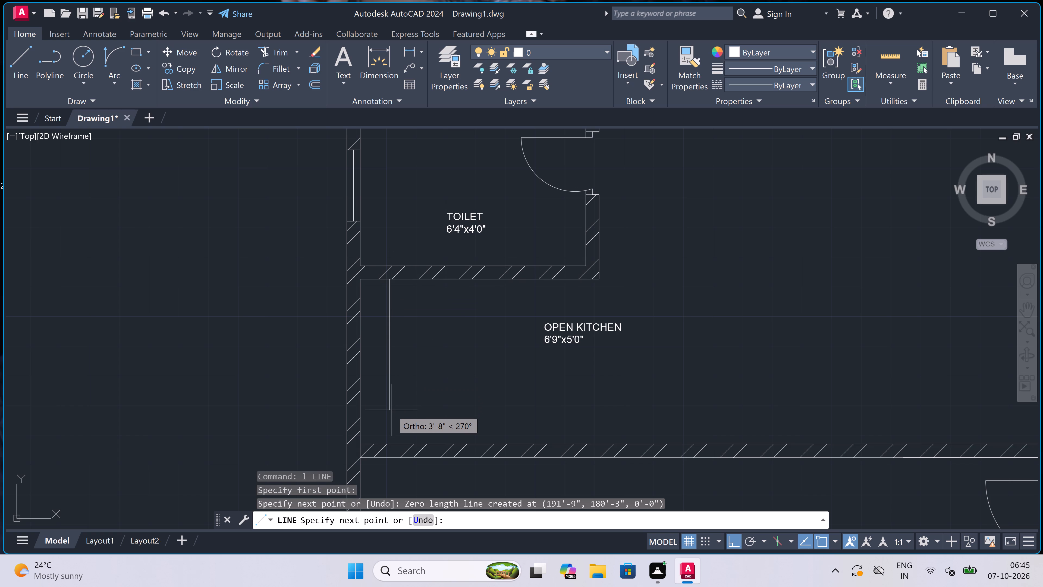
{"action": "left_click", "coordinate": [392, 415]}
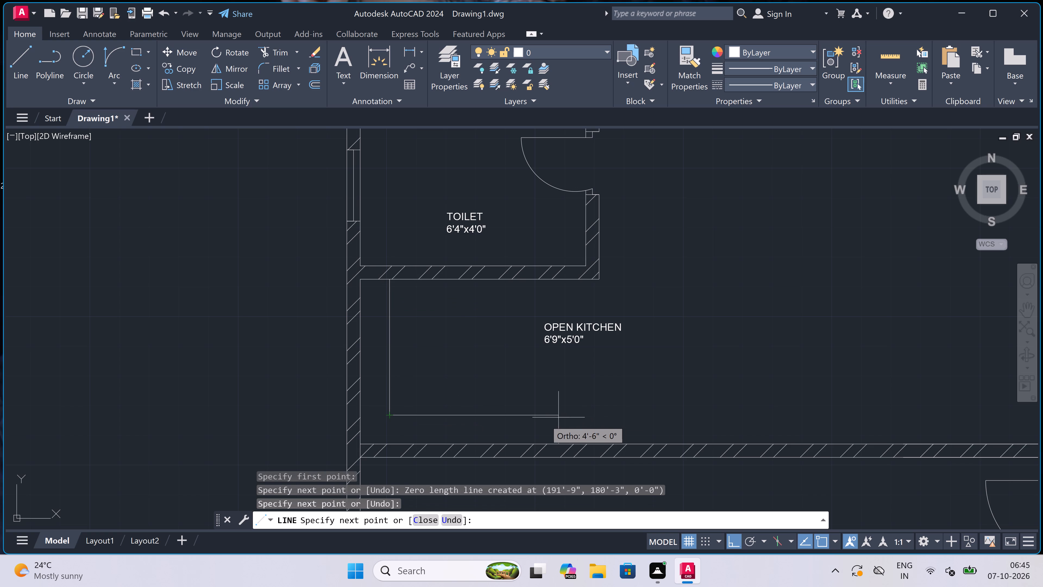
{"action": "scroll", "coordinate": [551, 411], "scroll_direction": "down", "scroll_amount": 2}
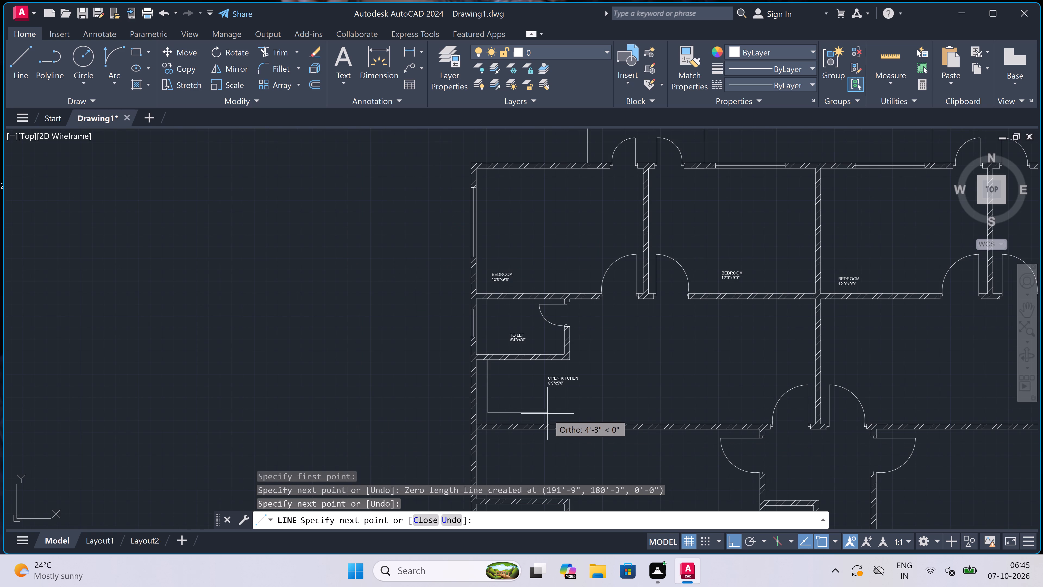
{"action": "double_click", "coordinate": [535, 414]}
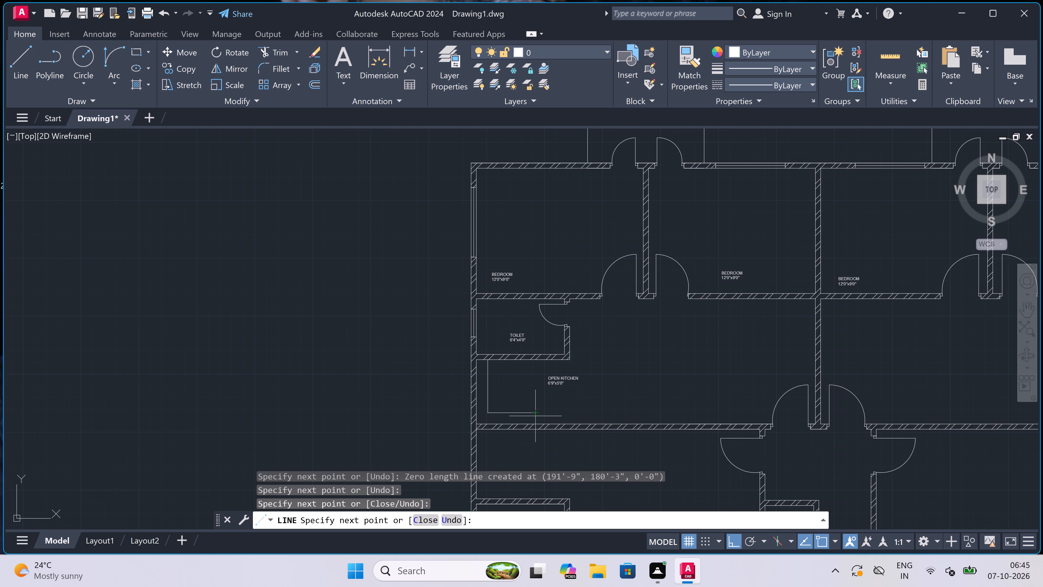
{"action": "left_click", "coordinate": [535, 422]}
{"action": "scroll", "coordinate": [535, 422], "scroll_direction": "up", "scroll_amount": 3}
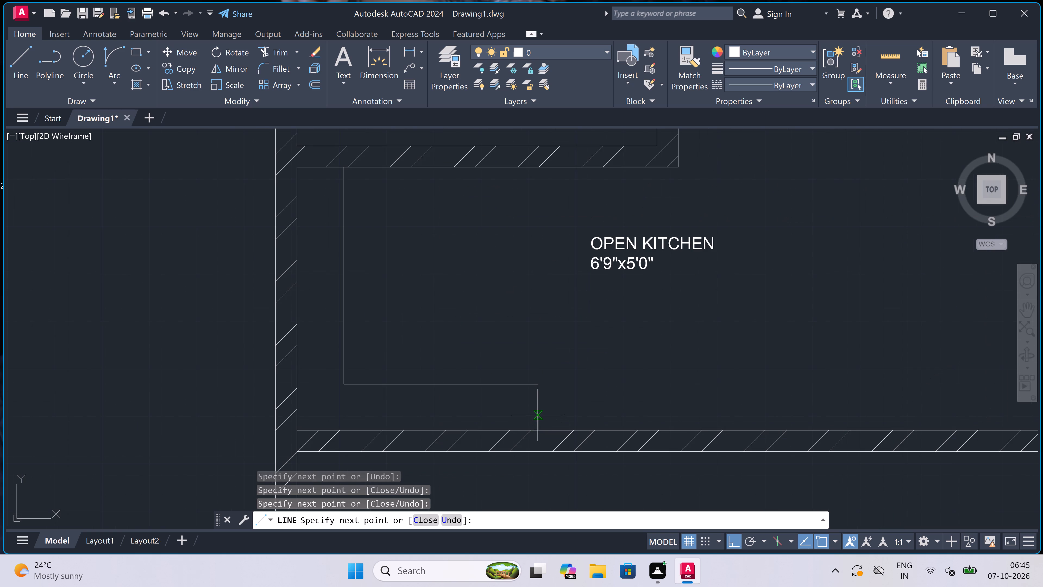
{"action": "key", "text": "Escape"}
Draw a matching counter edge below the dividing wall, from the upper counter's end down, about 3'-4" towards the outer wall, and down to the small room's wall.
{"action": "scroll", "coordinate": [539, 410], "scroll_direction": "down", "scroll_amount": 4}
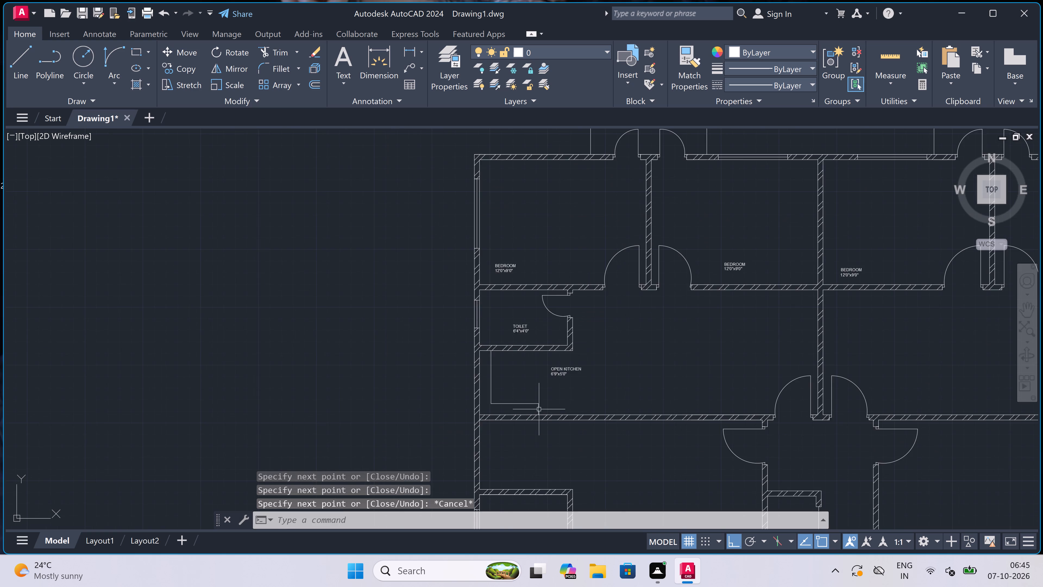
{"action": "scroll", "coordinate": [539, 409], "scroll_direction": "down", "scroll_amount": 1}
{"action": "scroll", "coordinate": [524, 450], "scroll_direction": "up", "scroll_amount": 4}
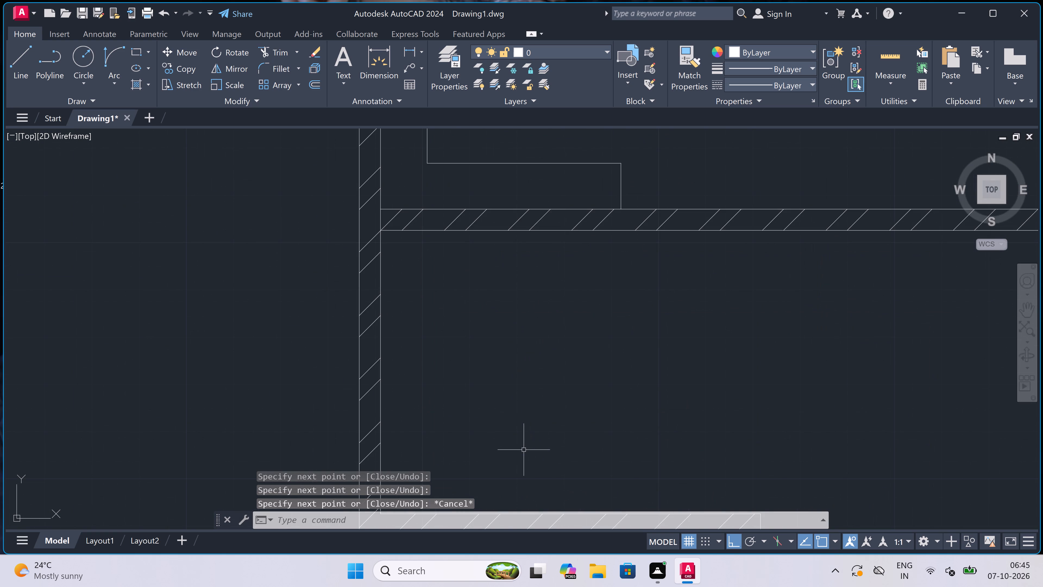
{"action": "scroll", "coordinate": [545, 403], "scroll_direction": "down", "scroll_amount": 8}
{"action": "scroll", "coordinate": [545, 431], "scroll_direction": "up", "scroll_amount": 4}
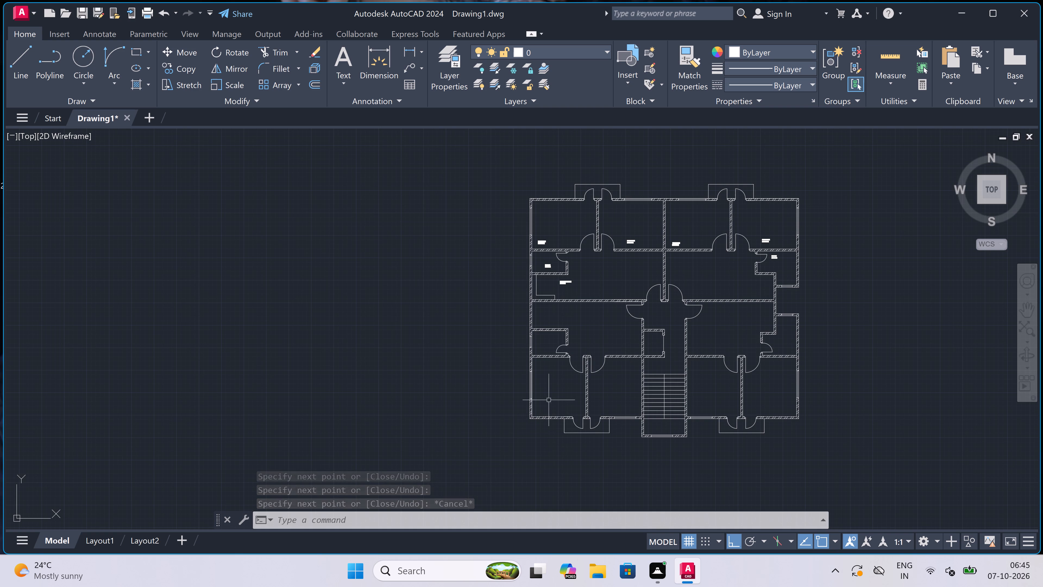
{"action": "scroll", "coordinate": [553, 341], "scroll_direction": "up", "scroll_amount": 2}
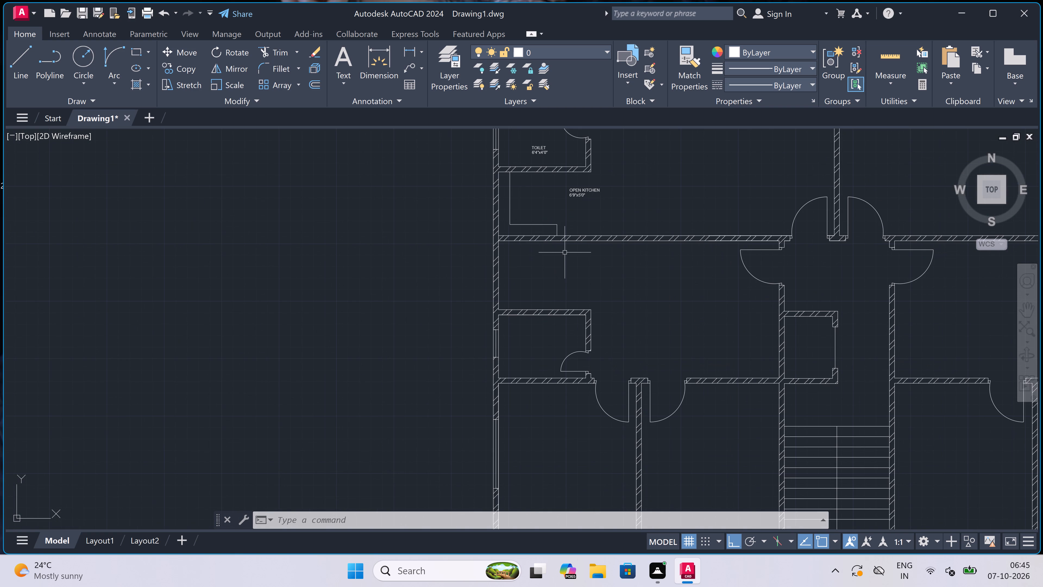
{"action": "key", "text": "space"}
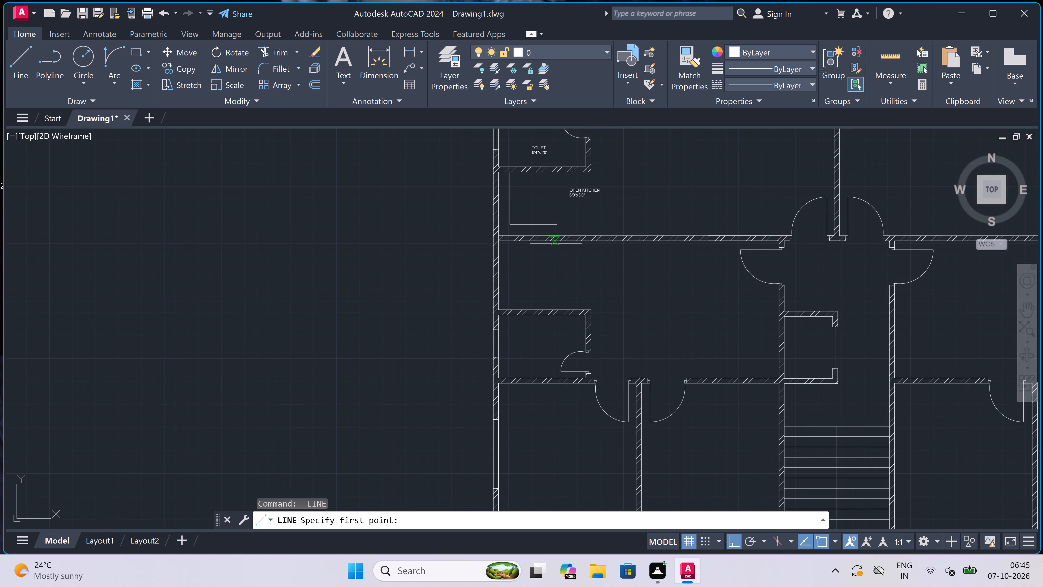
{"action": "left_click", "coordinate": [555, 242]}
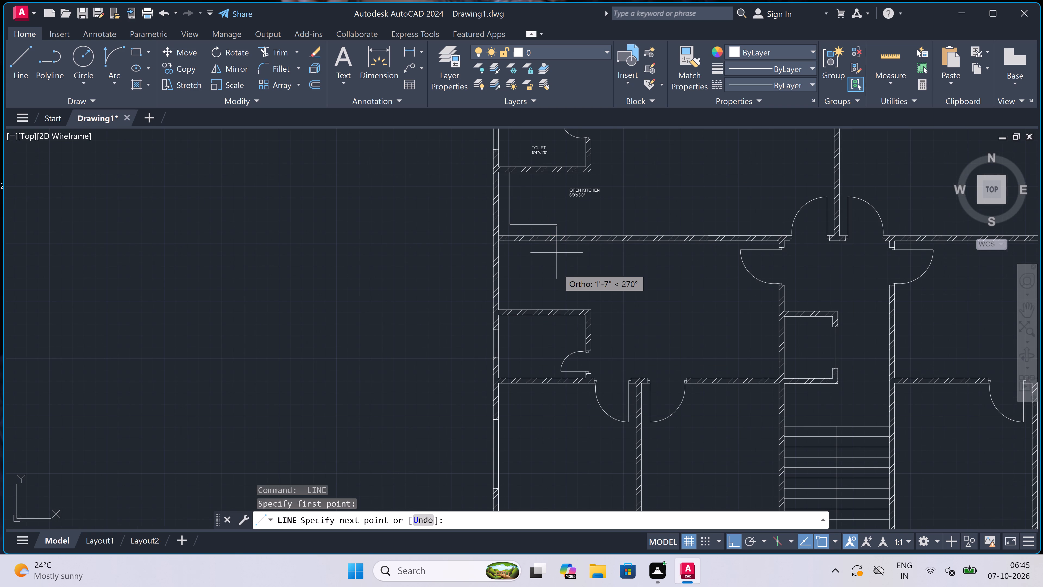
{"action": "scroll", "coordinate": [554, 258], "scroll_direction": "up", "scroll_amount": 3}
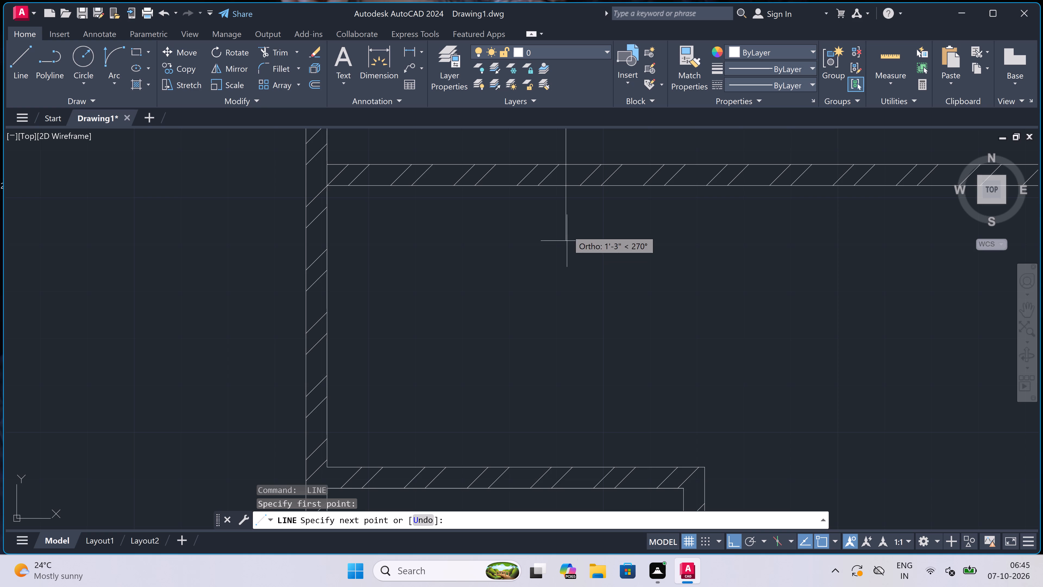
{"action": "left_click", "coordinate": [566, 228]}
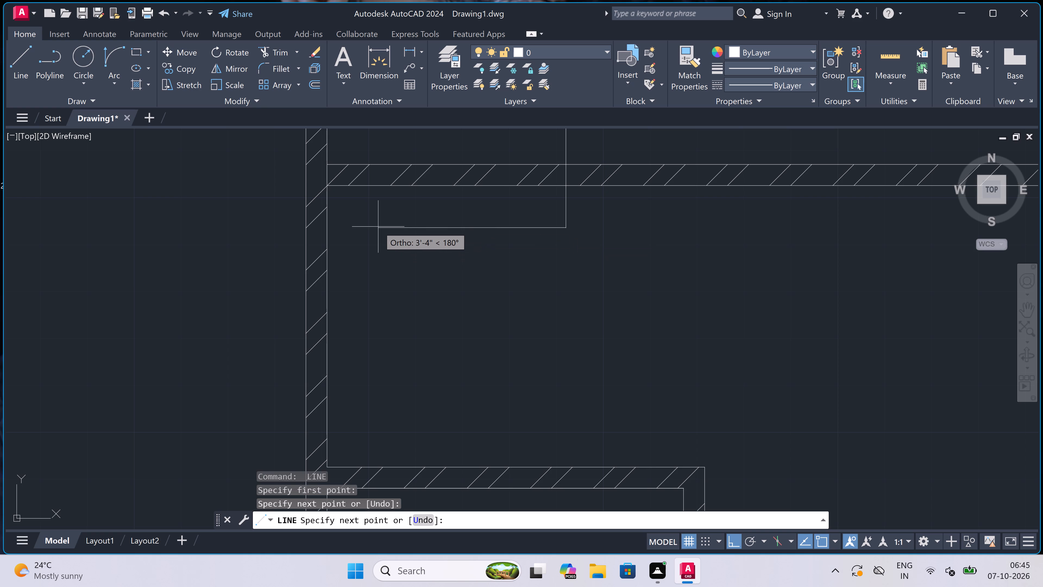
{"action": "left_click", "coordinate": [368, 228]}
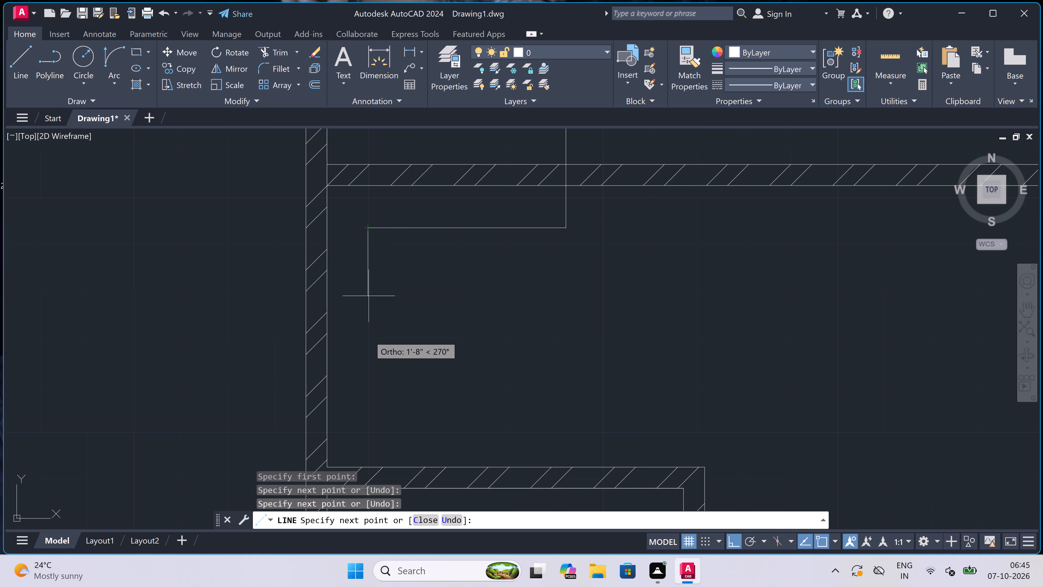
{"action": "scroll", "coordinate": [369, 337], "scroll_direction": "down", "scroll_amount": 3}
{"action": "scroll", "coordinate": [362, 364], "scroll_direction": "up", "scroll_amount": 3}
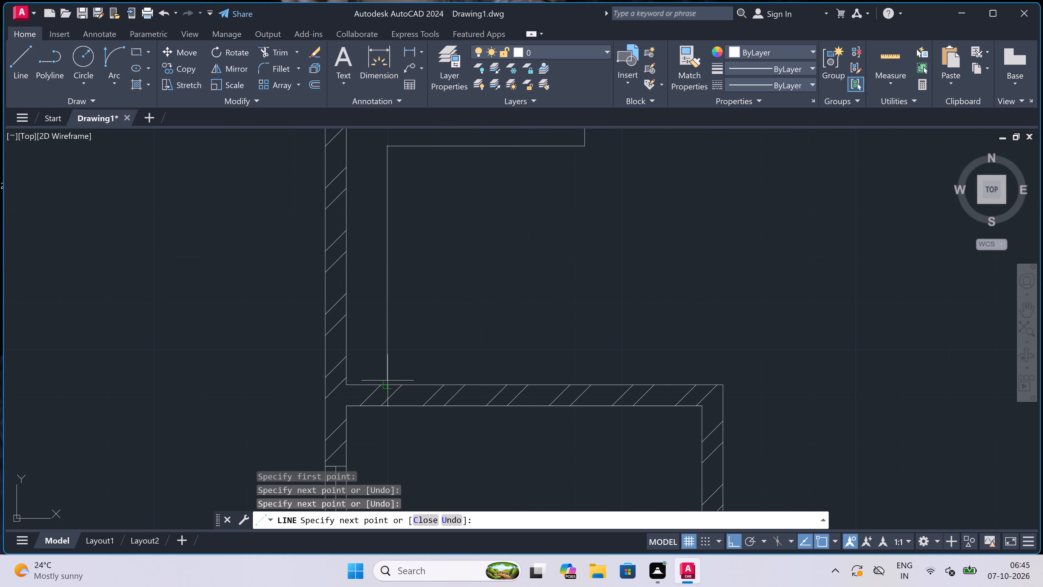
{"action": "left_click", "coordinate": [388, 380]}
{"action": "key", "text": "Escape"}
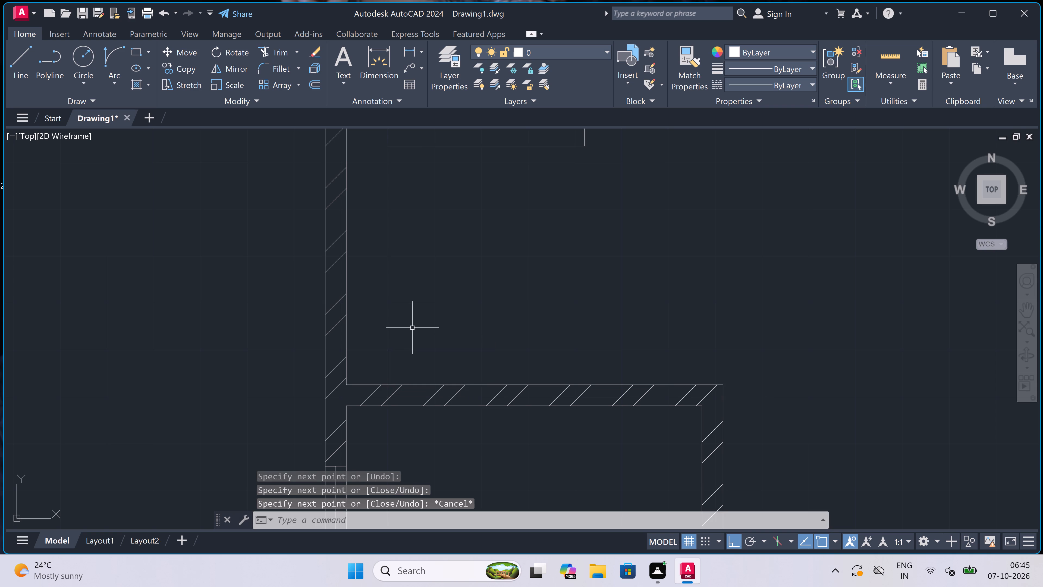
Add a multiline text label reading OPEN KITCHEN and 6'9"x5'0" beside the lower kitchen's counter edge, below the dividing wall.
{"action": "scroll", "coordinate": [571, 323], "scroll_direction": "down", "scroll_amount": 2}
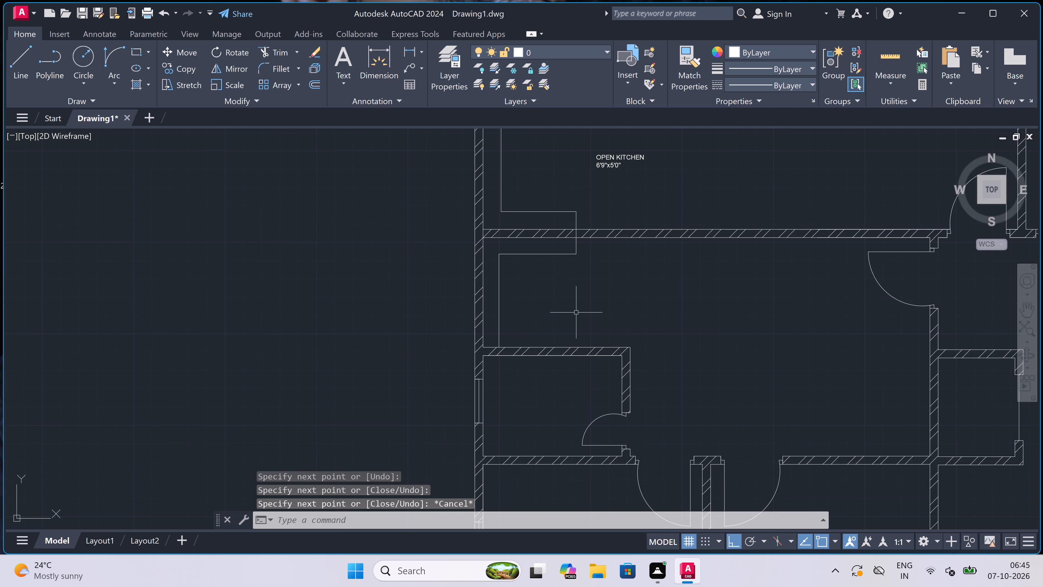
{"action": "type", "text": "mt"}
{"action": "key", "text": "space"}
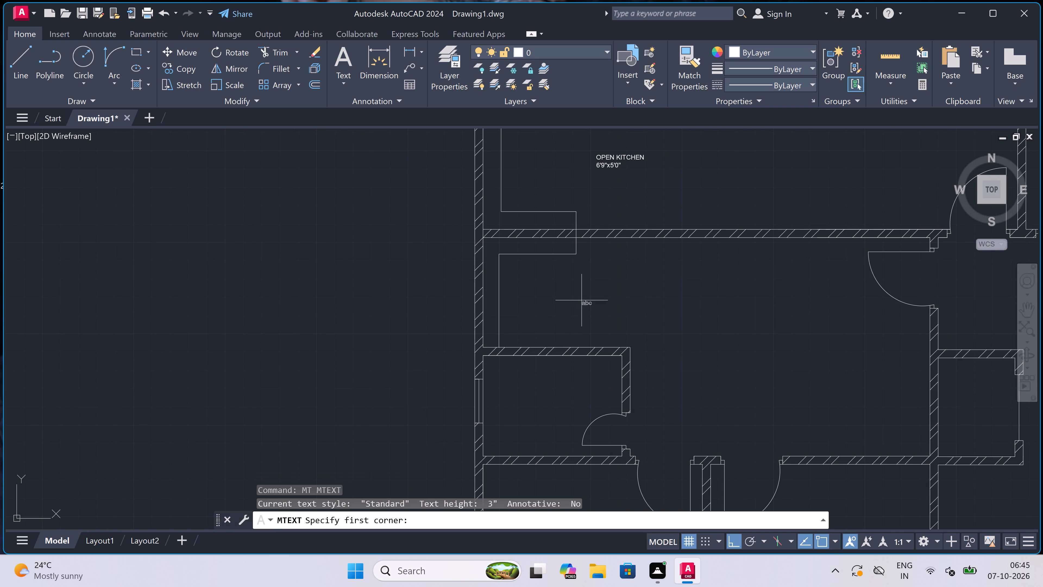
{"action": "scroll", "coordinate": [583, 301], "scroll_direction": "up", "scroll_amount": 1}
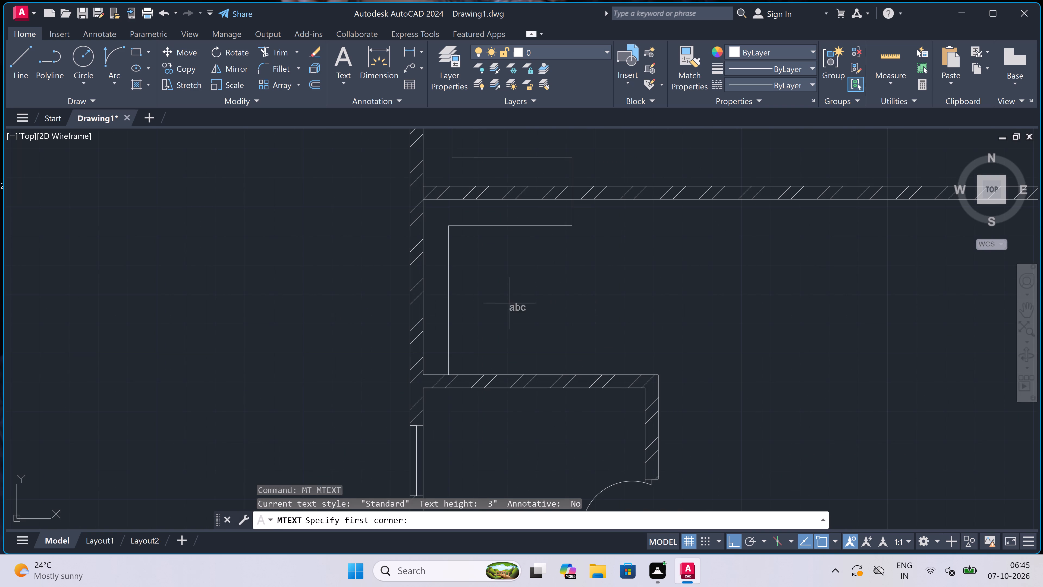
{"action": "left_click_drag", "start_coordinate": [469, 303], "coordinate": [475, 303]}
{"action": "left_click", "coordinate": [845, 292]}
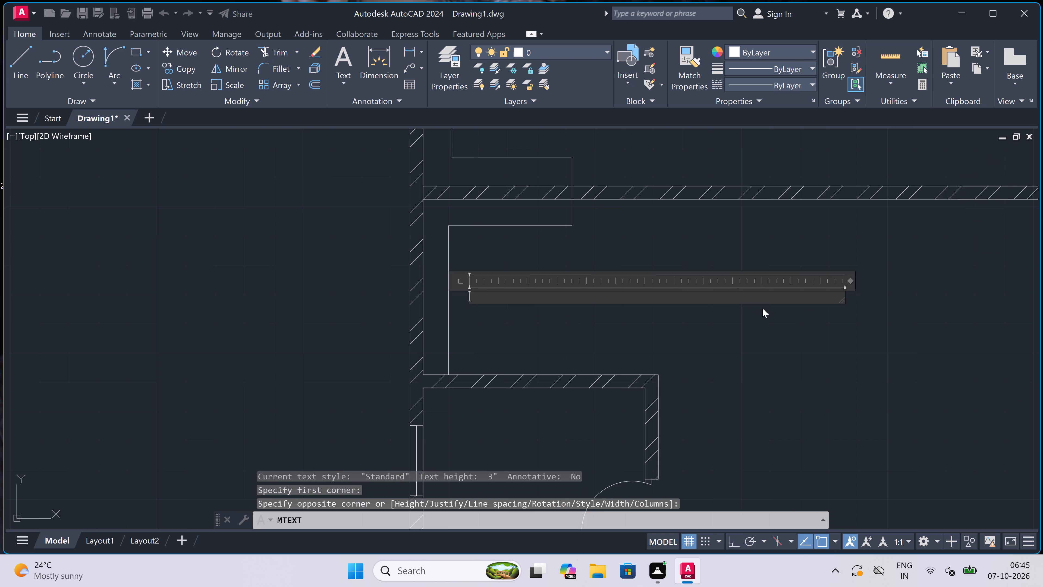
{"action": "scroll", "coordinate": [659, 308], "scroll_direction": "up", "scroll_amount": 1}
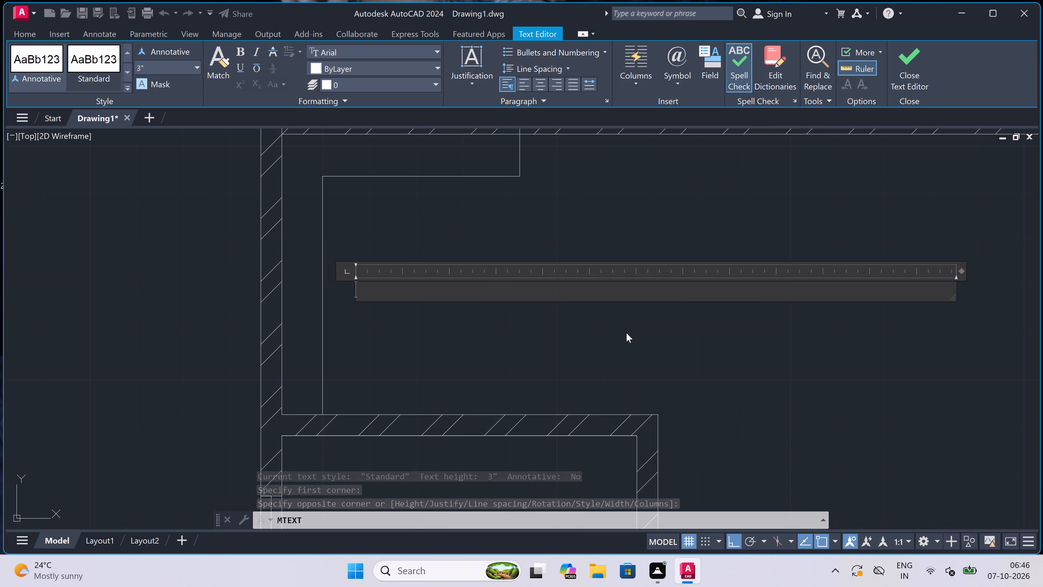
{"action": "type", "text": "KITCHE"}
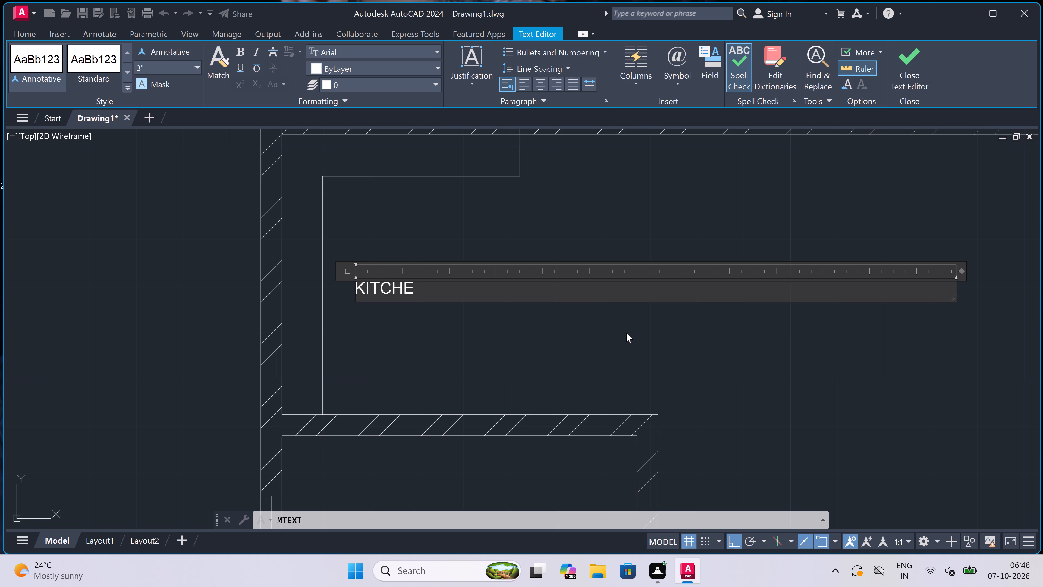
{"action": "key", "text": "n"}
{"action": "key", "text": "Return"}
{"action": "key", "text": "BackSpace"}
{"action": "key", "text": "BackSpace"}
{"action": "key", "text": "BackSpace"}
{"action": "key", "text": "BackSpace"}
{"action": "key", "text": "BackSpace"}
{"action": "key", "text": "BackSpace"}
{"action": "key", "text": "BackSpace"}
{"action": "key", "text": "BackSpace"}
{"action": "key", "text": "BackSpace"}
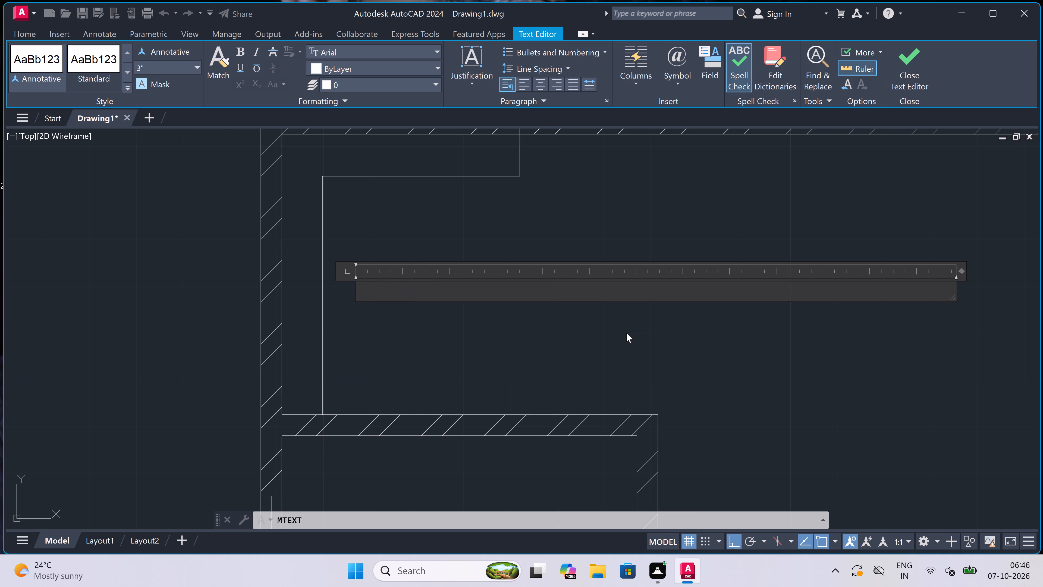
{"action": "type", "text": "OPEN KO"}
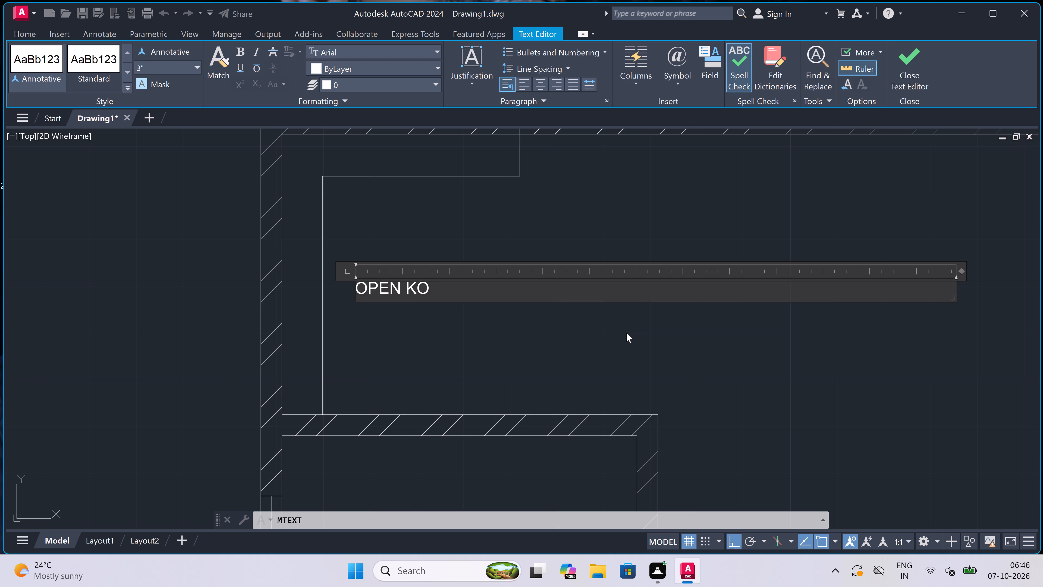
{"action": "key", "text": "BackSpace"}
{"action": "type", "text": "ITCHE"}
{"action": "key", "text": "n"}
{"action": "key", "text": "Return"}
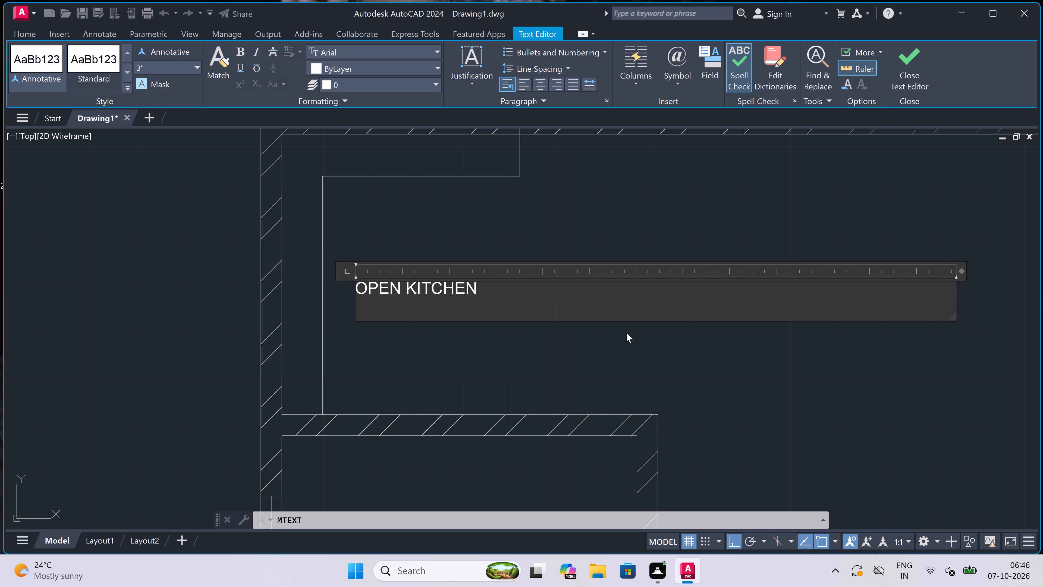
{"action": "type", "text": "6'"}
{"action": "key", "text": "9"}
{"action": "type", "text": "\"x"}
{"action": "key", "text": "5"}
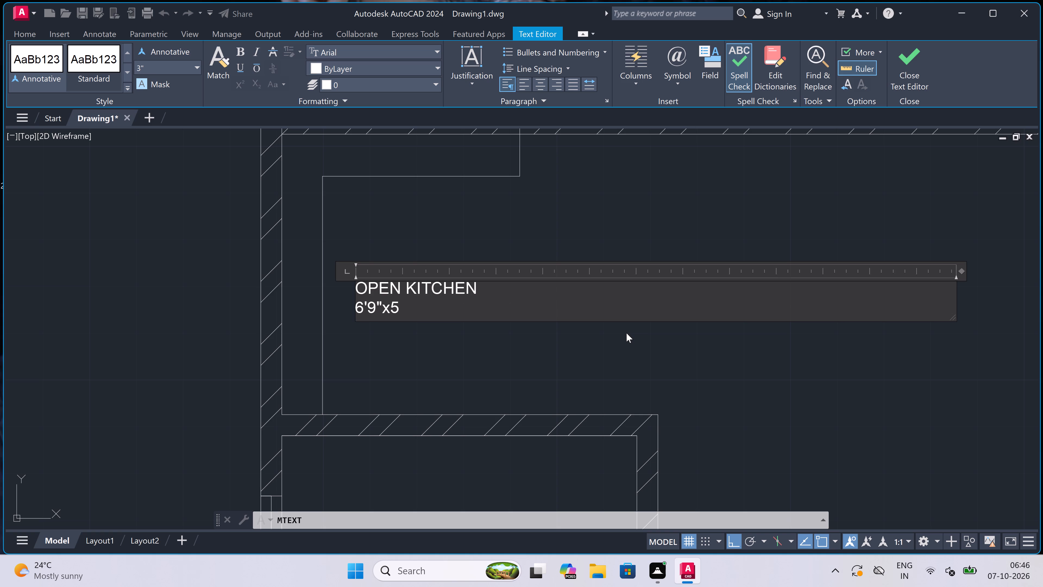
{"action": "type", "text": "'0\""}
{"action": "left_click", "coordinate": [498, 344]}
Move the upper OPEN KITCHEN label horizontally towards the outer wall so it sits inside the kitchen, just beside its counter edge.
{"action": "scroll", "coordinate": [436, 285], "scroll_direction": "down", "scroll_amount": 4}
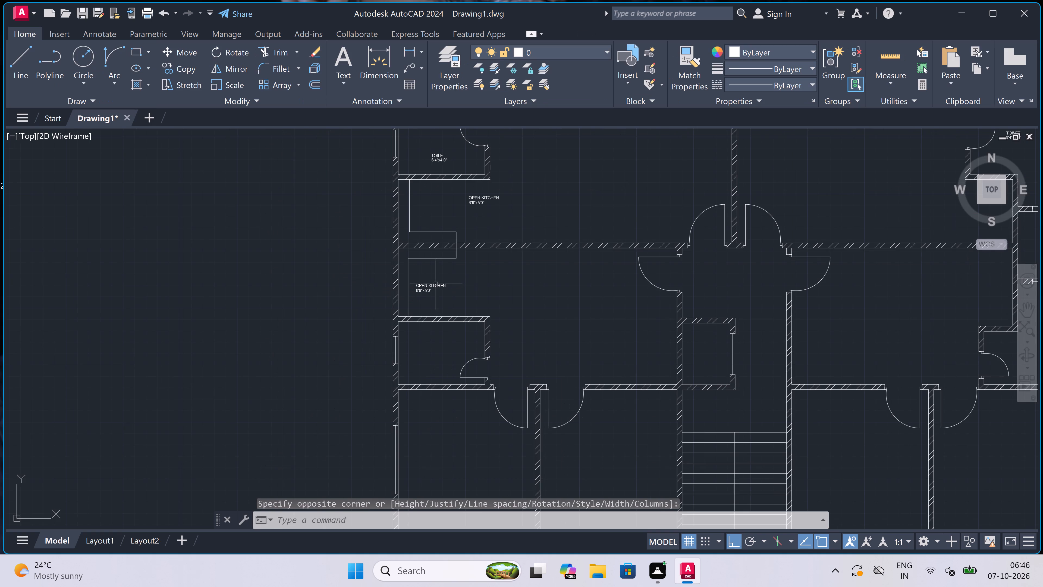
{"action": "scroll", "coordinate": [475, 168], "scroll_direction": "up", "scroll_amount": 3}
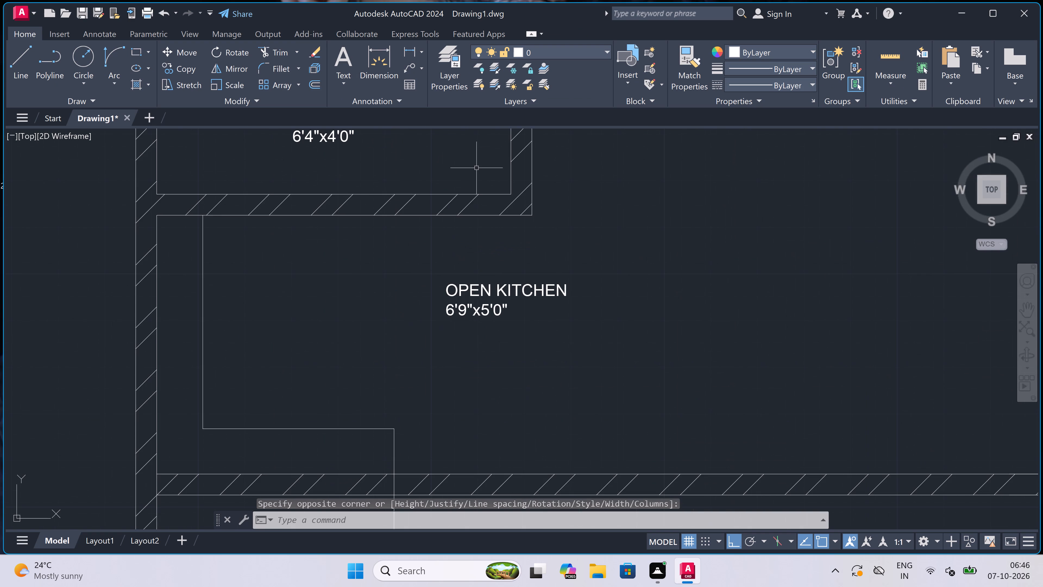
{"action": "left_click", "coordinate": [465, 285]}
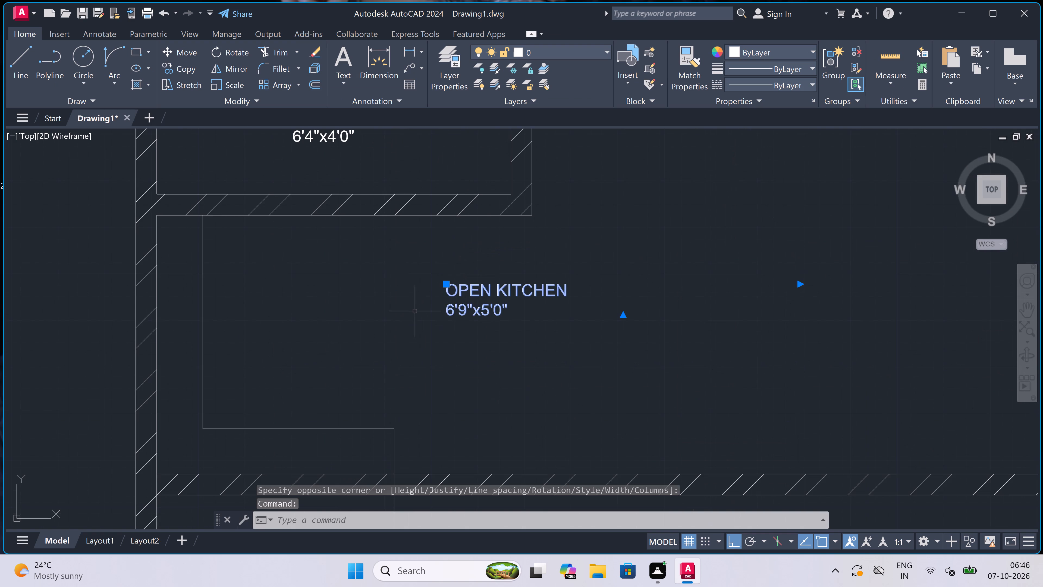
{"action": "left_click", "coordinate": [449, 284]}
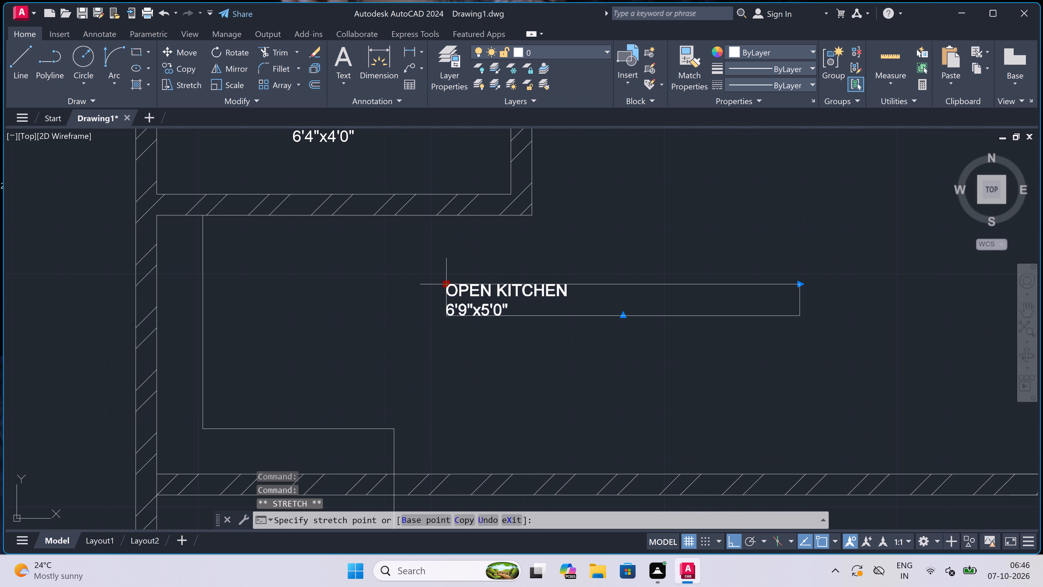
{"action": "left_click", "coordinate": [250, 278]}
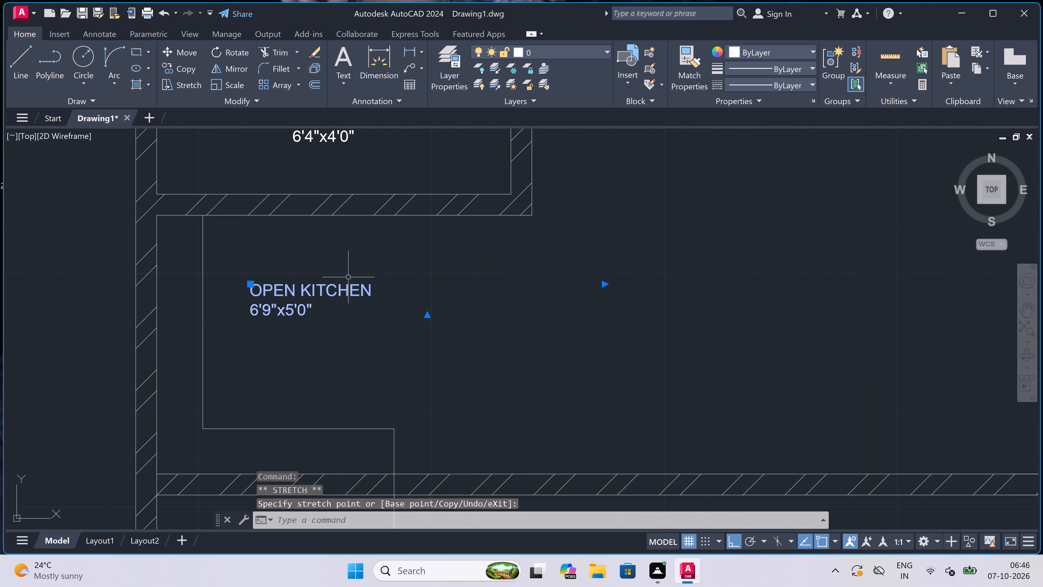
{"action": "key", "text": "Escape"}
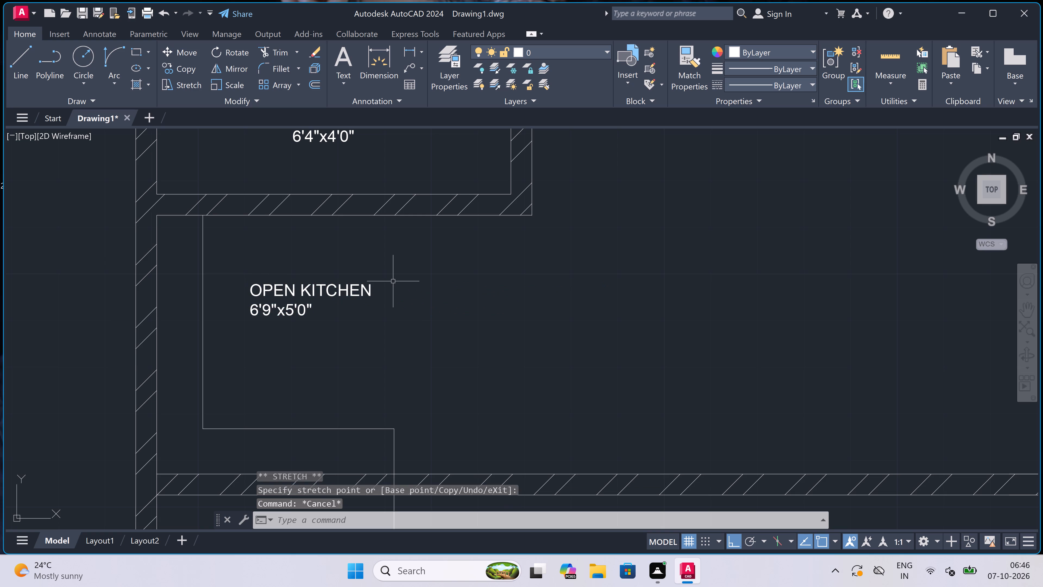
Add a multiline text label reading DINING\DRAWING HALL and 13'0"x10'0" in the large room beside the 6'4"x4'0" toilet.
{"action": "scroll", "coordinate": [394, 282], "scroll_direction": "down", "scroll_amount": 4}
{"action": "scroll", "coordinate": [501, 287], "scroll_direction": "up", "scroll_amount": 2}
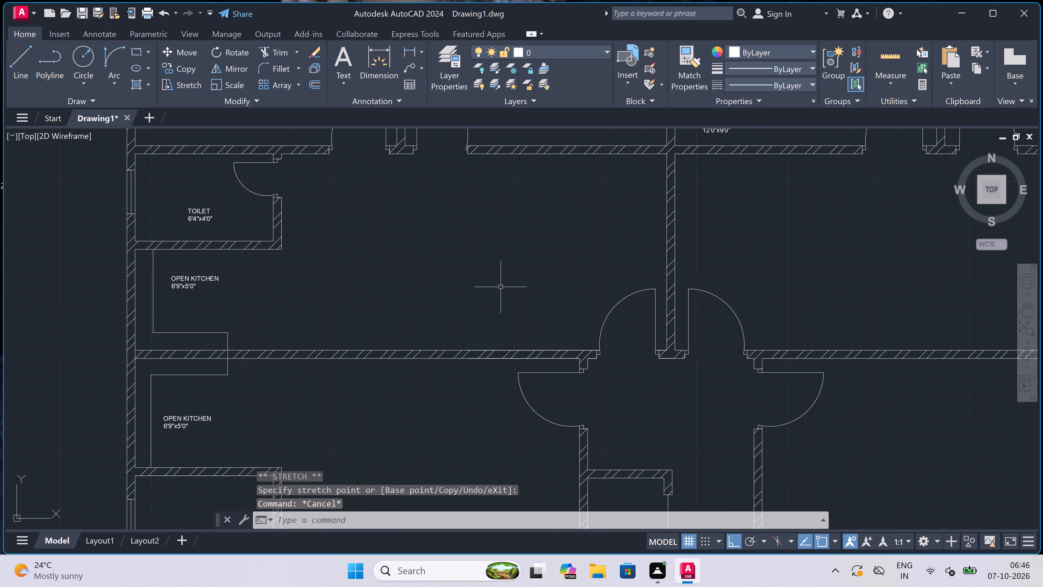
{"action": "type", "text": "mt"}
{"action": "key", "text": "space"}
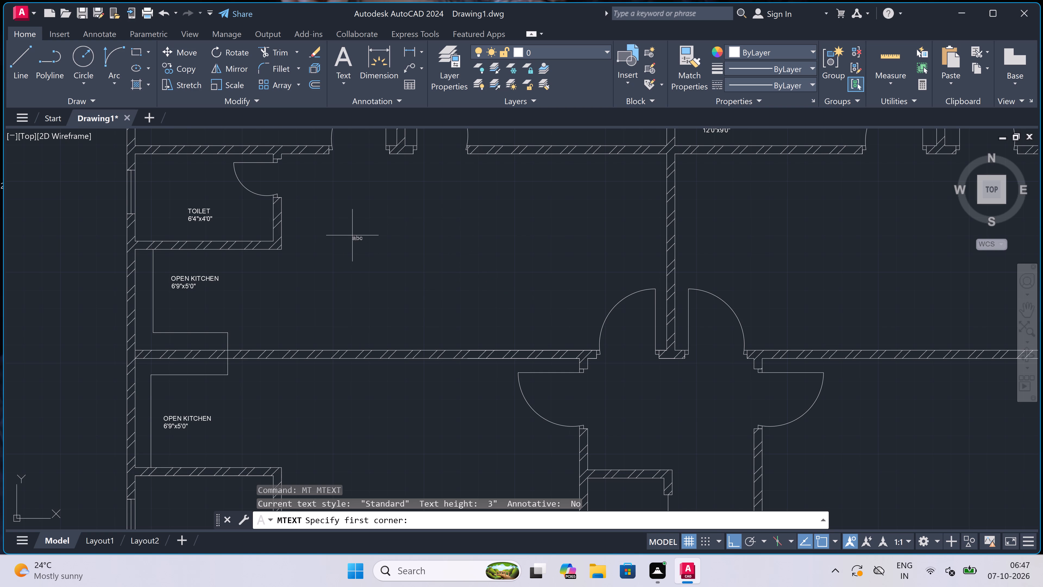
{"action": "left_click_drag", "start_coordinate": [353, 235], "coordinate": [361, 235]}
{"action": "left_click", "coordinate": [513, 236]}
{"action": "scroll", "coordinate": [390, 242], "scroll_direction": "up", "scroll_amount": 2}
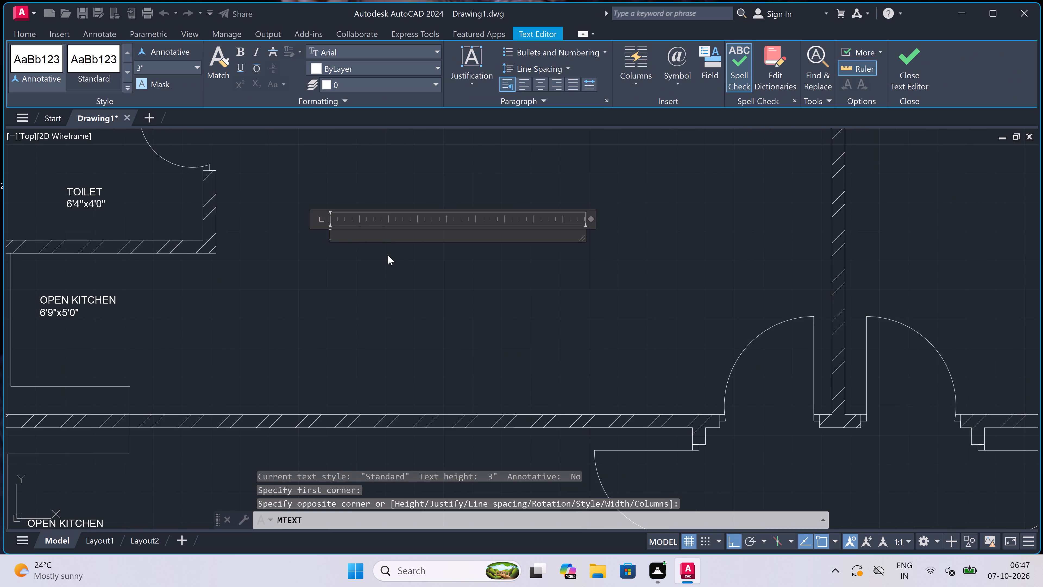
{"action": "type", "text": "DINING"}
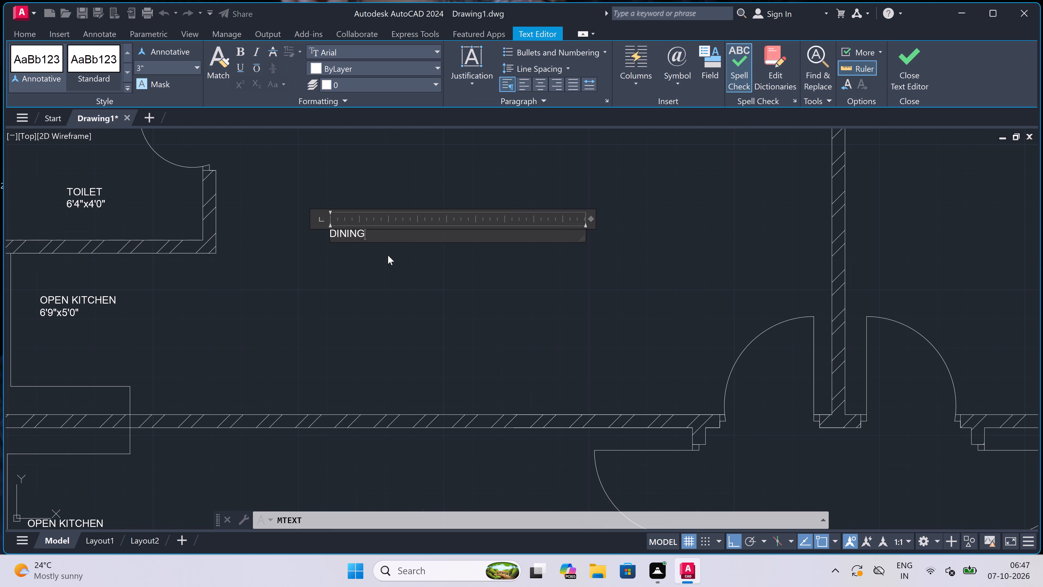
{"action": "key", "text": "backslash"}
{"action": "type", "text": "DRA"}
{"action": "type", "text": "WING"}
{"action": "key", "text": "space"}
{"action": "type", "text": "HALL"}
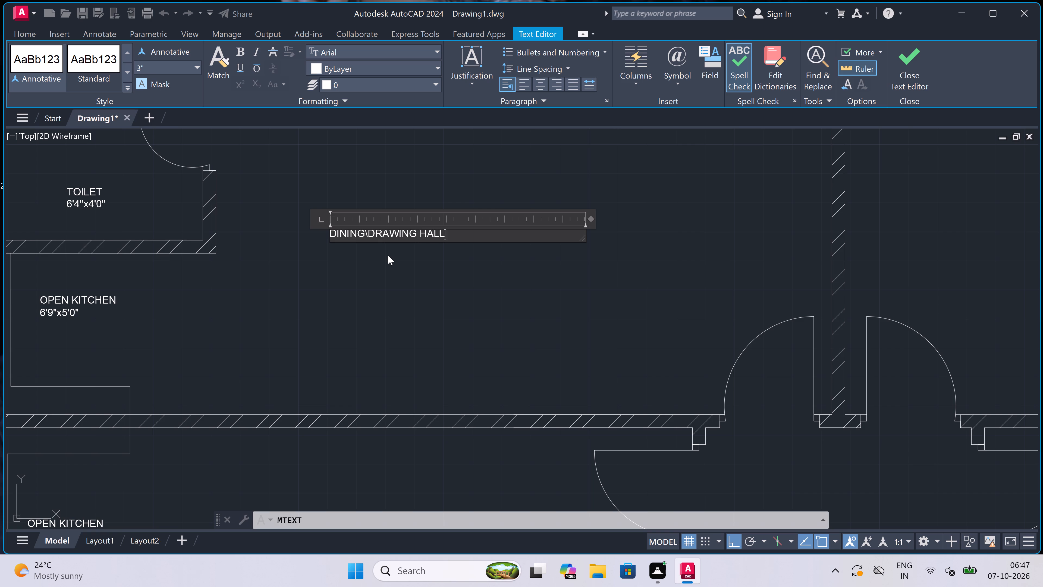
{"action": "key", "text": "Return"}
{"action": "type", "text": "13'0"}
{"action": "key", "text": "shift+quotedbl"}
{"action": "key", "text": "x"}
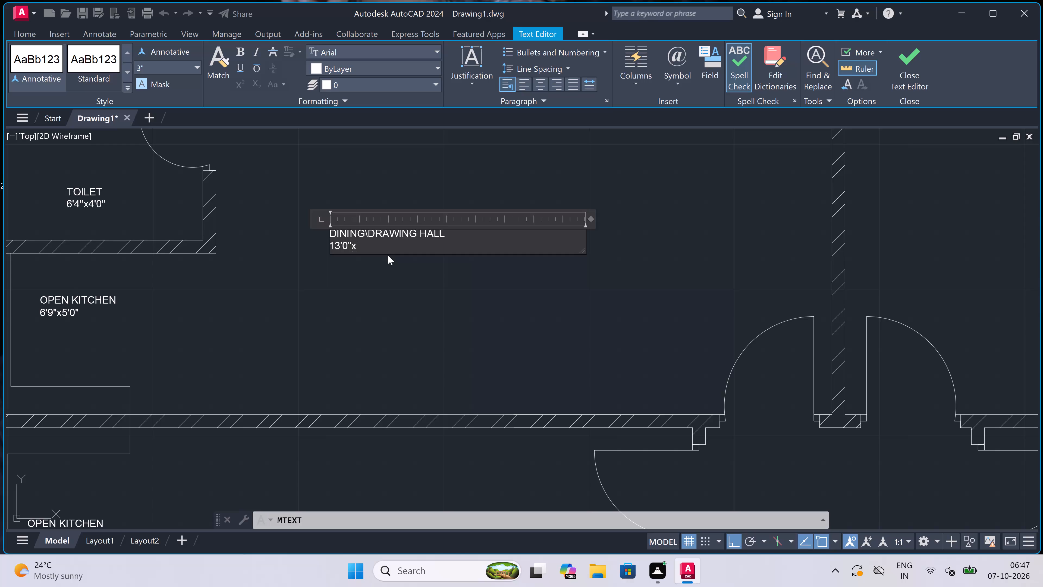
{"action": "key", "text": "1"}
{"action": "type", "text": "0'0\""}
{"action": "left_click", "coordinate": [376, 298]}
Place a wide multiline text box in the large room beside the 6'4"x7'4" toilet, above the dividing wall.
{"action": "scroll", "coordinate": [375, 251], "scroll_direction": "down", "scroll_amount": 3}
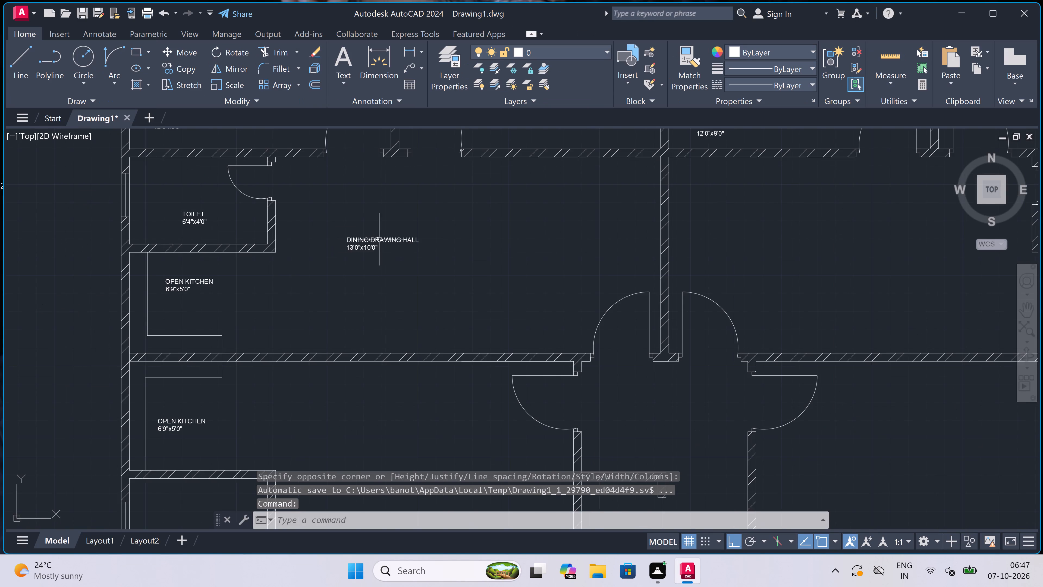
{"action": "scroll", "coordinate": [380, 230], "scroll_direction": "down", "scroll_amount": 4}
{"action": "scroll", "coordinate": [423, 228], "scroll_direction": "up", "scroll_amount": 3}
{"action": "scroll", "coordinate": [523, 235], "scroll_direction": "up", "scroll_amount": 1}
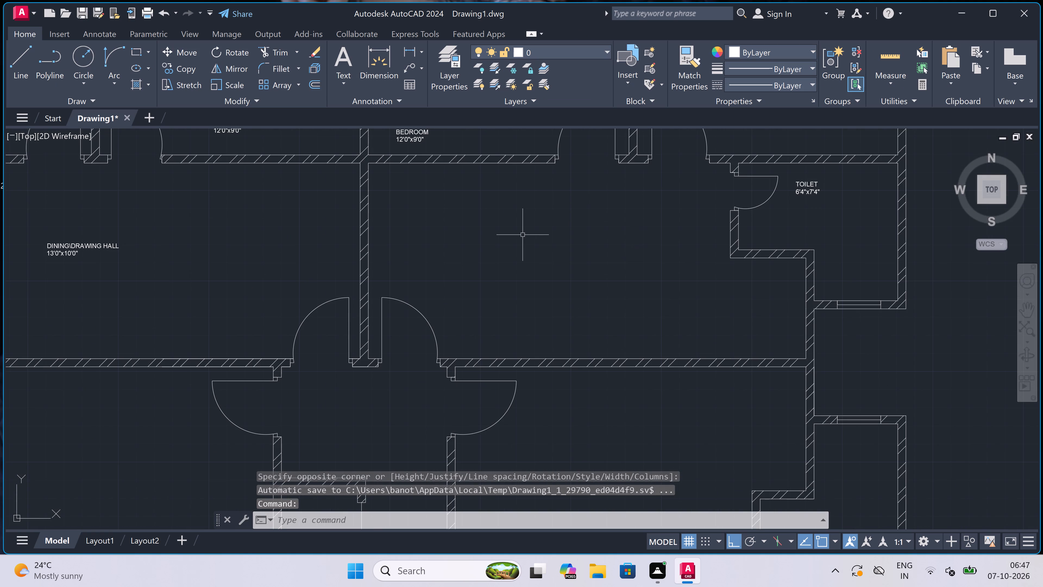
{"action": "key", "text": "space"}
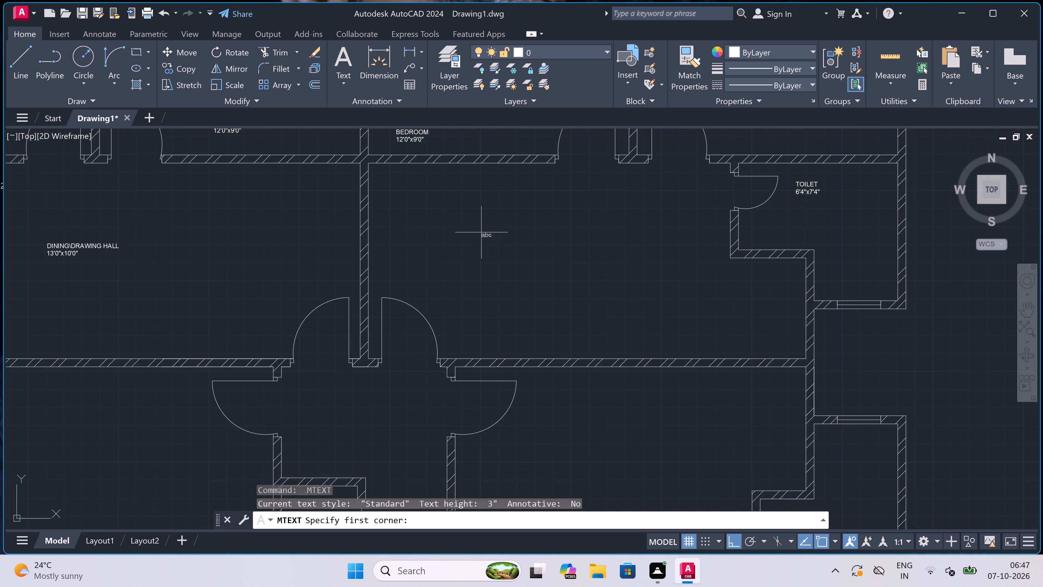
{"action": "left_click", "coordinate": [507, 234]}
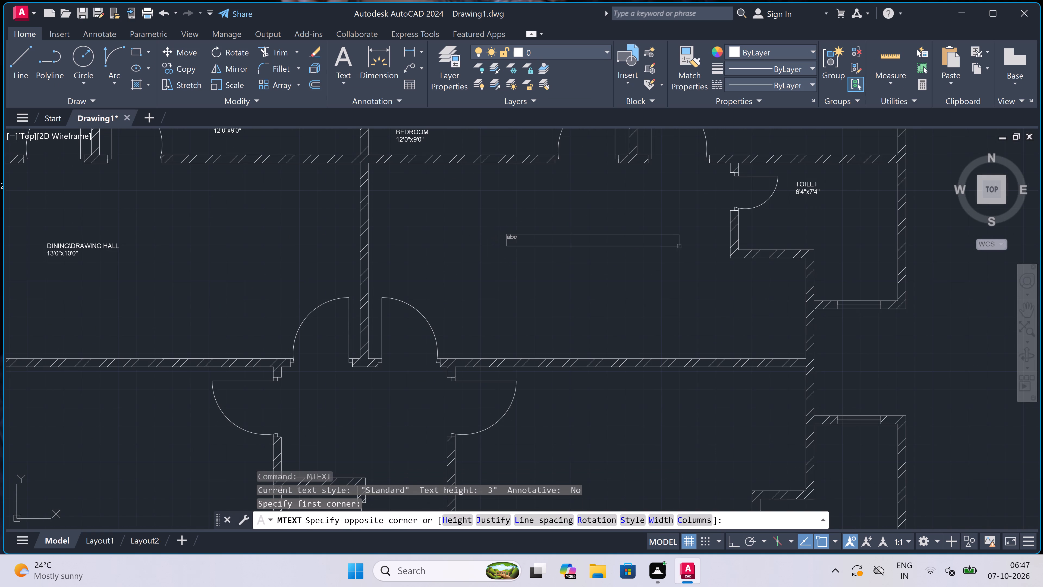
{"action": "left_click", "coordinate": [718, 240]}
{"action": "scroll", "coordinate": [533, 238], "scroll_direction": "up", "scroll_amount": 2}
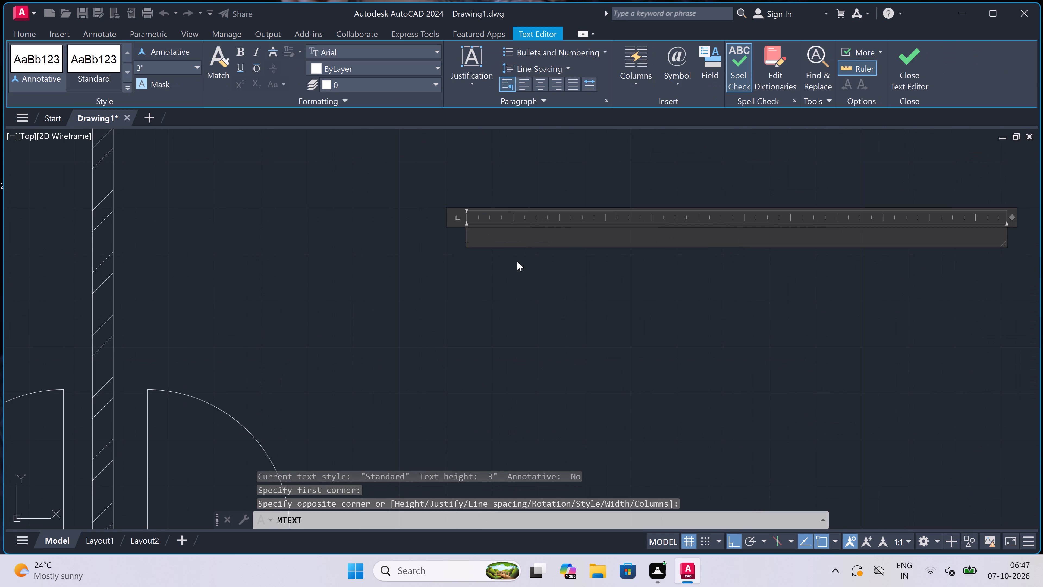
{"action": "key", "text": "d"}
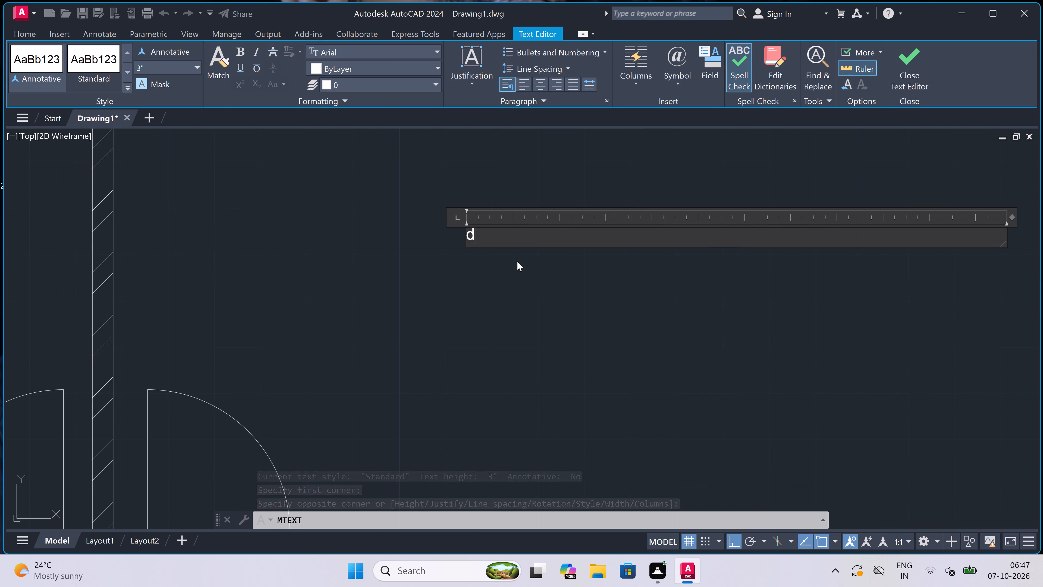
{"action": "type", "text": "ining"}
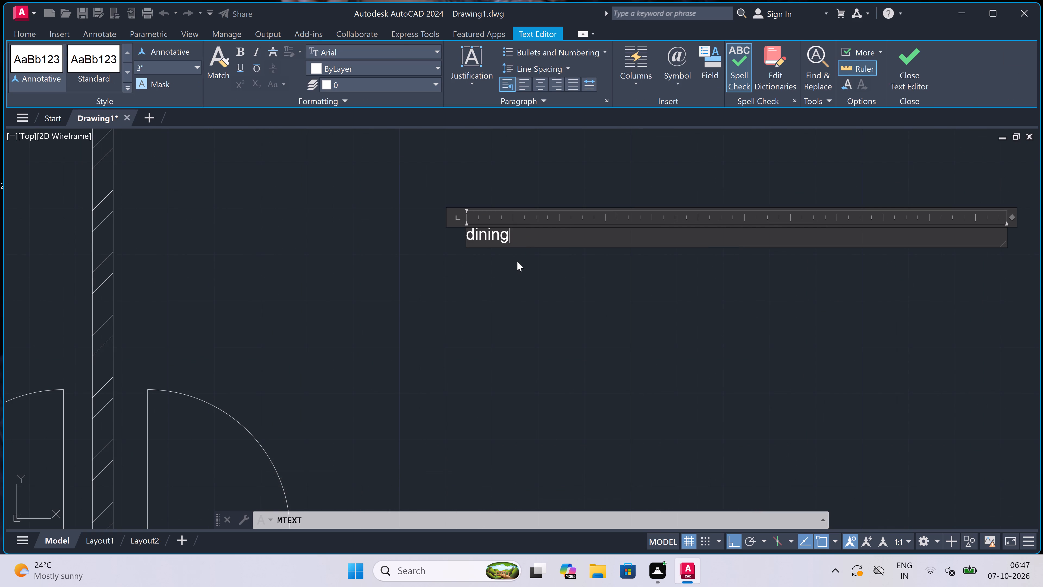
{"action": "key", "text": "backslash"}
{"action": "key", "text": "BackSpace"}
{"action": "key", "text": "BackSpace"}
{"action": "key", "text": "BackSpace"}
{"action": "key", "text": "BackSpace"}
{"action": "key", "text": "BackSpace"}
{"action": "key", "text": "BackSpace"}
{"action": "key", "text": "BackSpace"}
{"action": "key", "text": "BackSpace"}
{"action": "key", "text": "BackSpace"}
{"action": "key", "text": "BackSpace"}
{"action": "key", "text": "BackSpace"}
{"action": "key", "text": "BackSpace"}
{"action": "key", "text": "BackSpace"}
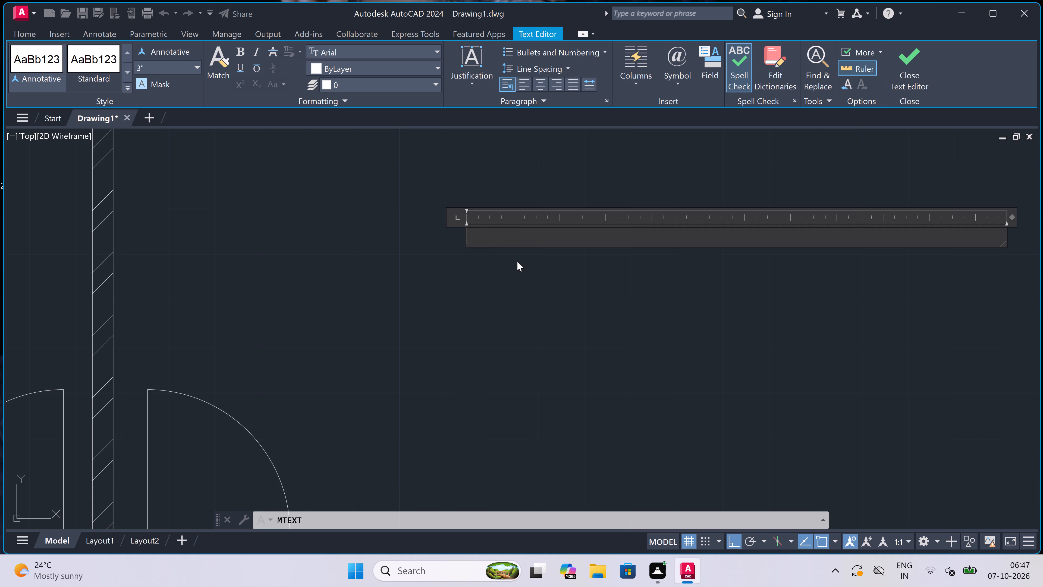
Fill the text box with the capitalised label DINING\DRAWING HALL and 17'8"x9'0" on a second line.
{"action": "type", "text": "DINING"}
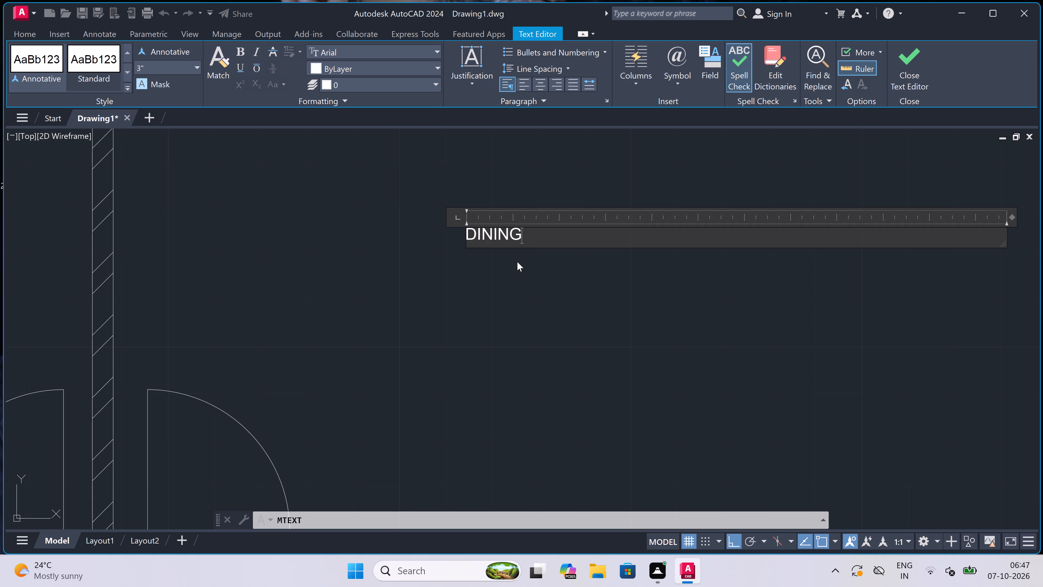
{"action": "key", "text": "backslash"}
{"action": "type", "text": "DRAW"}
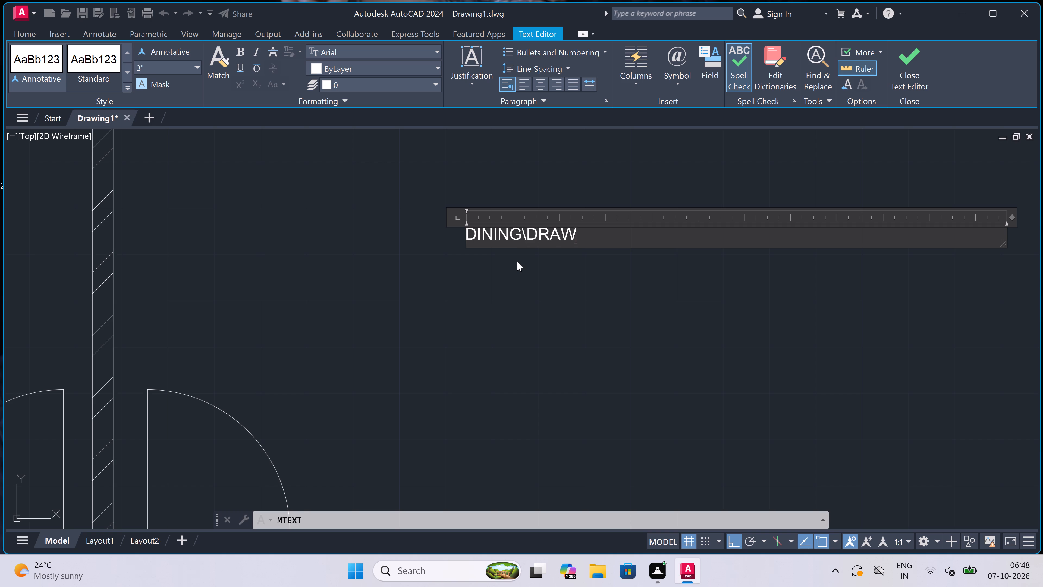
{"action": "type", "text": "ING"}
{"action": "key", "text": "space"}
{"action": "type", "text": "HA"}
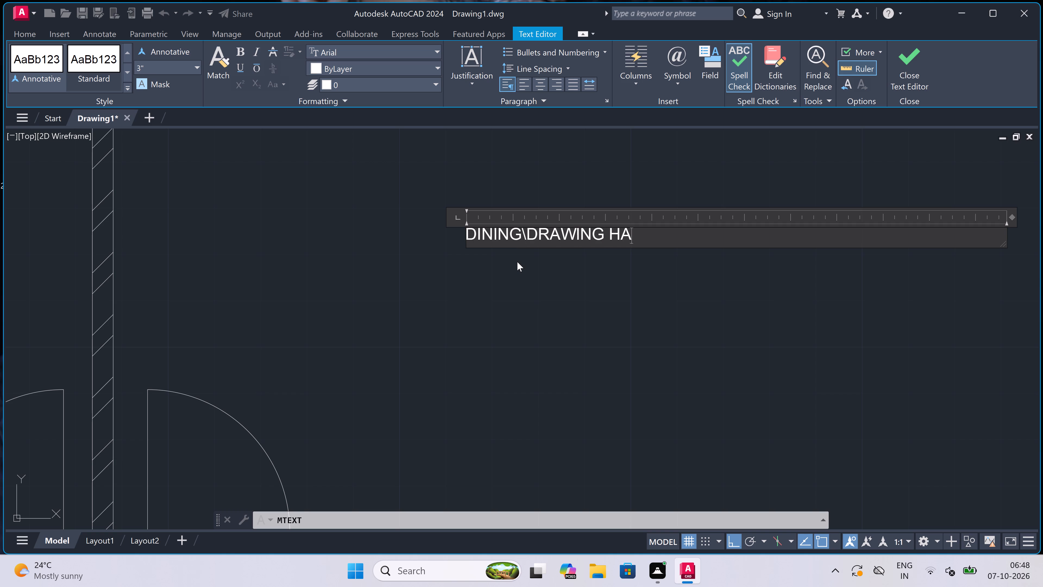
{"action": "type", "text": "LL"}
{"action": "key", "text": "Return"}
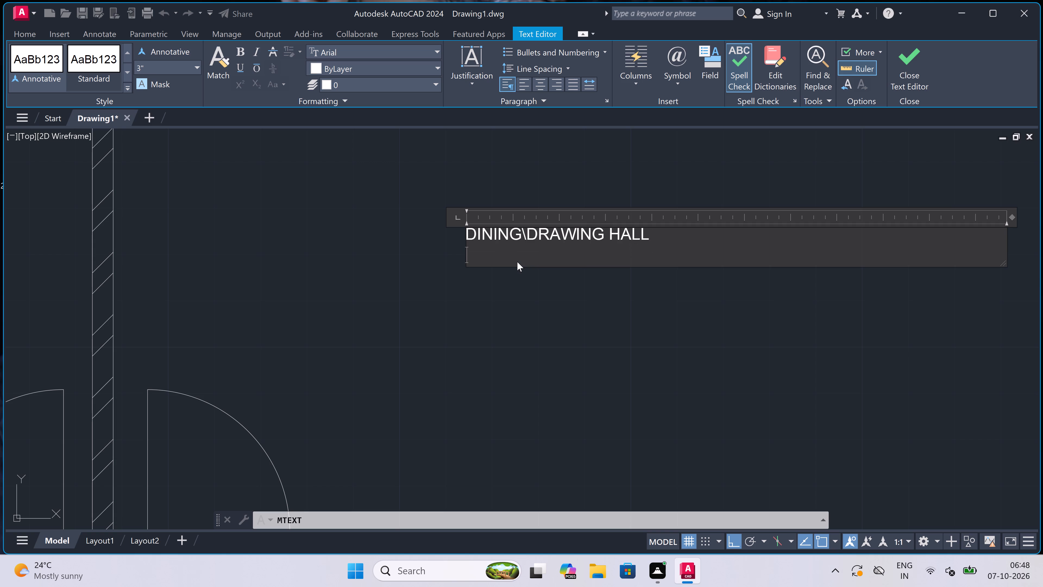
{"action": "key", "text": "1"}
{"action": "key", "text": "7"}
{"action": "key", "text": "apostrophe"}
{"action": "key", "text": "8"}
{"action": "type", "text": "\"x"}
{"action": "type", "text": "9'0\""}
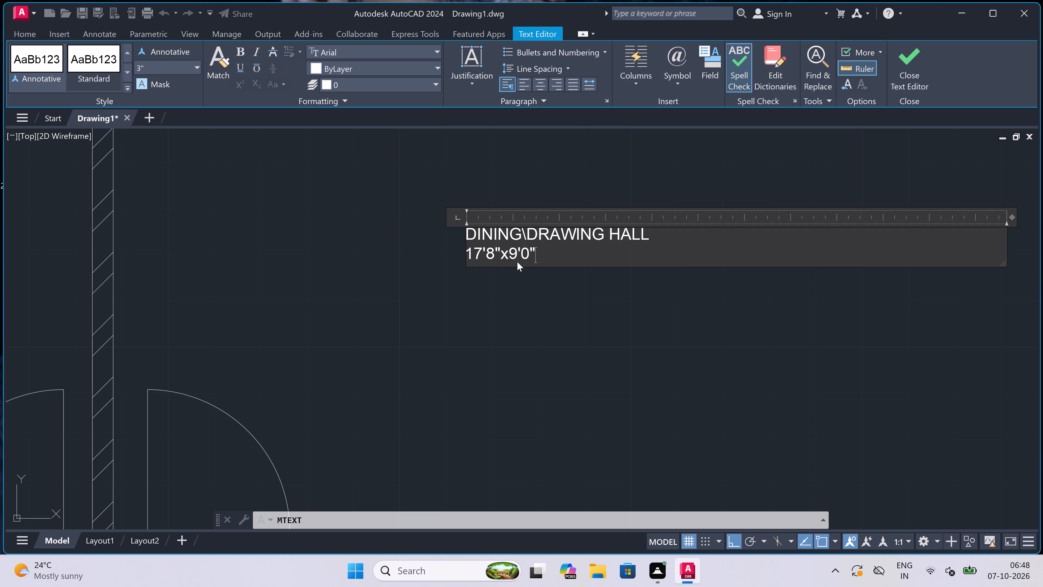
{"action": "left_click", "coordinate": [465, 318]}
Add a multiline text label reading DRAWING in the large room directly below the 17'8"x9'0" hall's dividing wall.
{"action": "scroll", "coordinate": [478, 270], "scroll_direction": "down", "scroll_amount": 7}
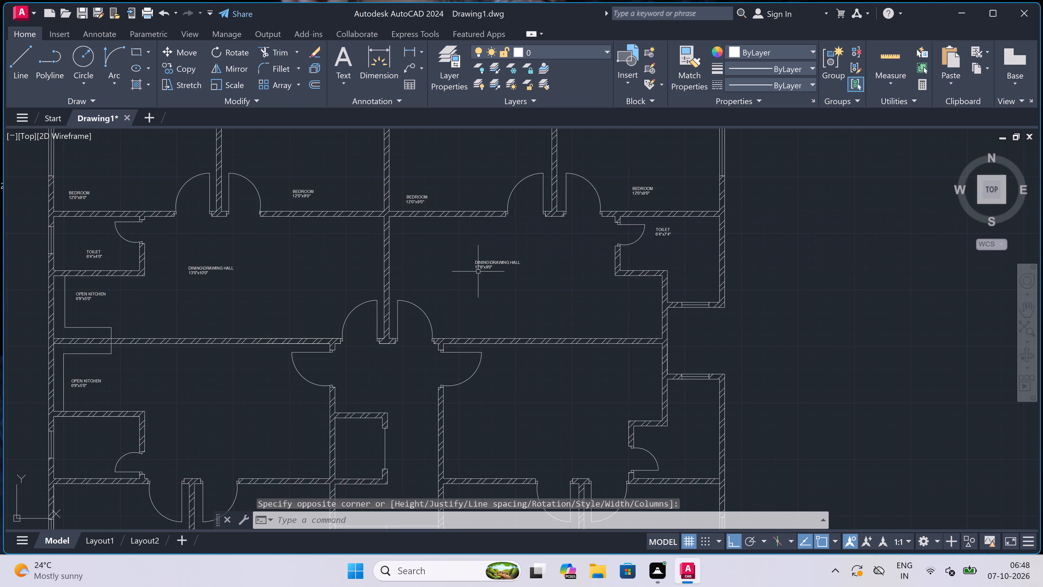
{"action": "scroll", "coordinate": [492, 362], "scroll_direction": "up", "scroll_amount": 3}
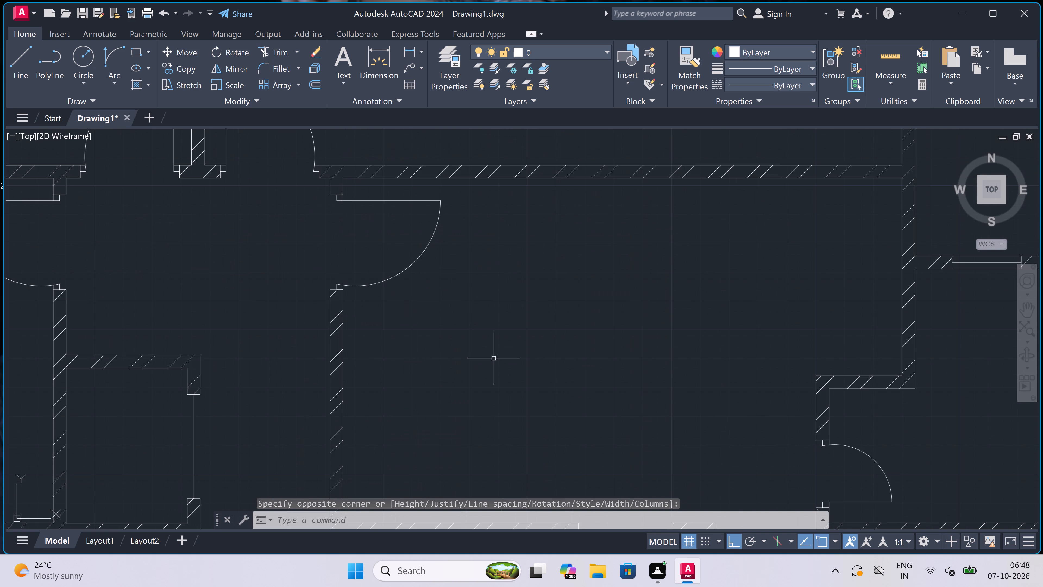
{"action": "key", "text": "space"}
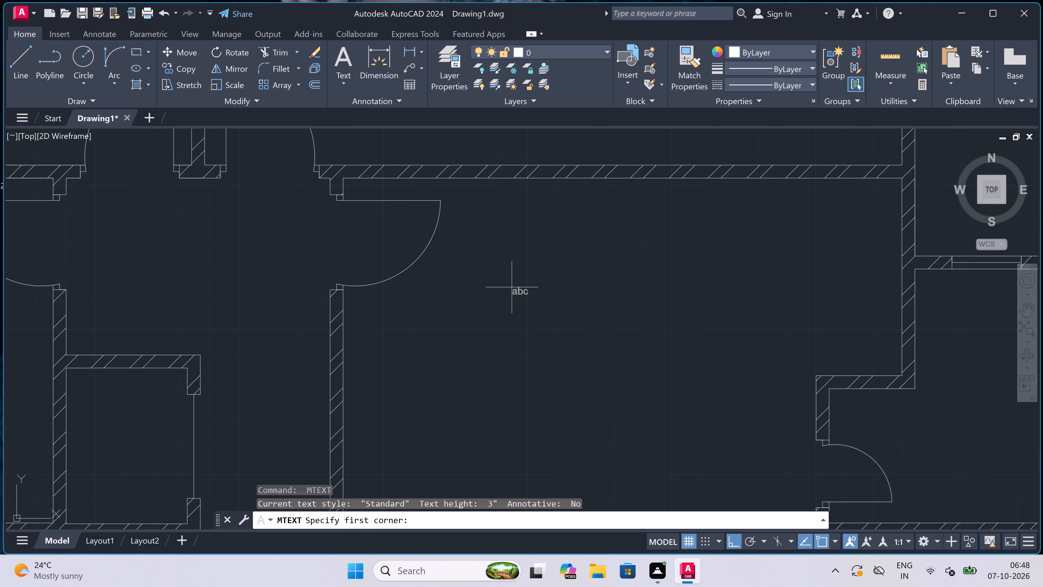
{"action": "left_click", "coordinate": [489, 293]}
{"action": "left_click", "coordinate": [925, 311]}
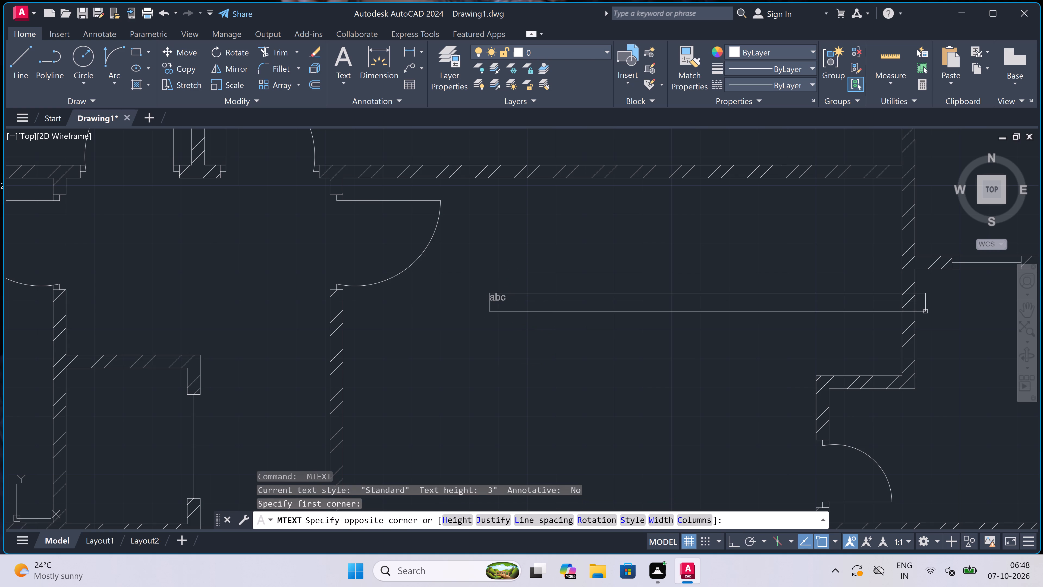
{"action": "scroll", "coordinate": [537, 323], "scroll_direction": "up", "scroll_amount": 2}
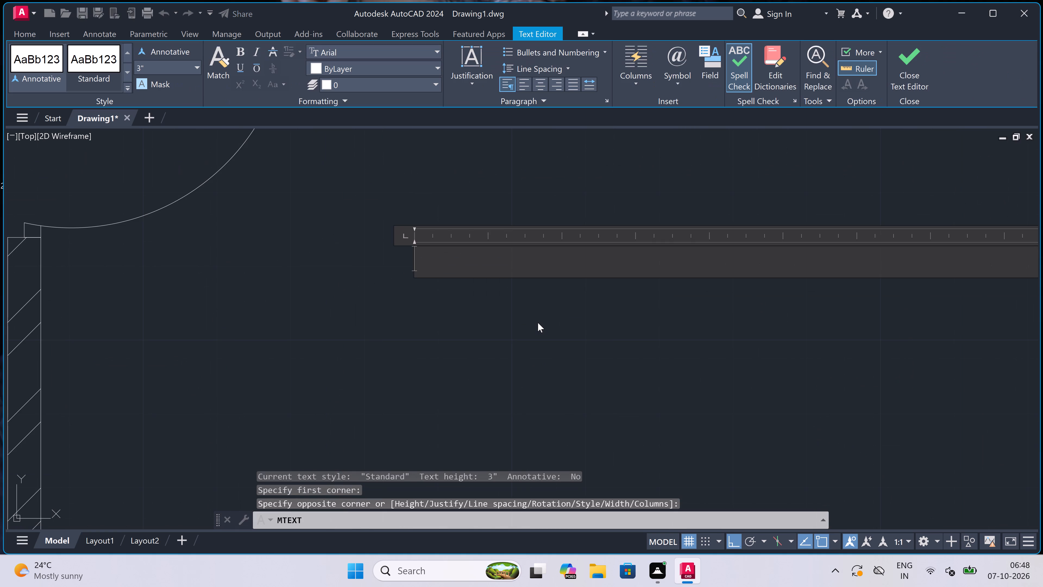
{"action": "type", "text": "DRAWING"}
{"action": "key", "text": "backslash"}
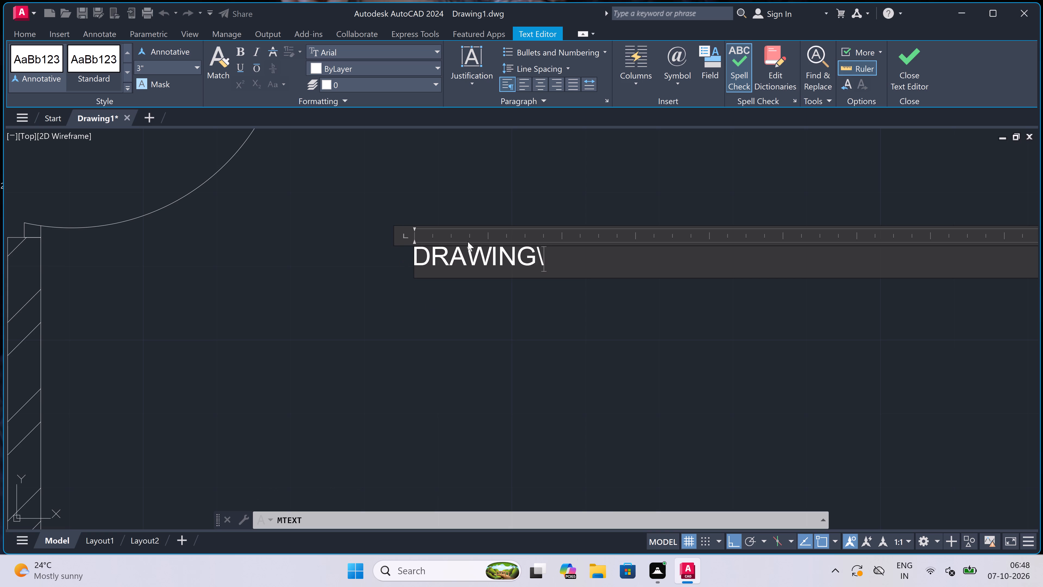
{"action": "key", "text": "BackSpace"}
{"action": "left_click", "coordinate": [411, 260]}
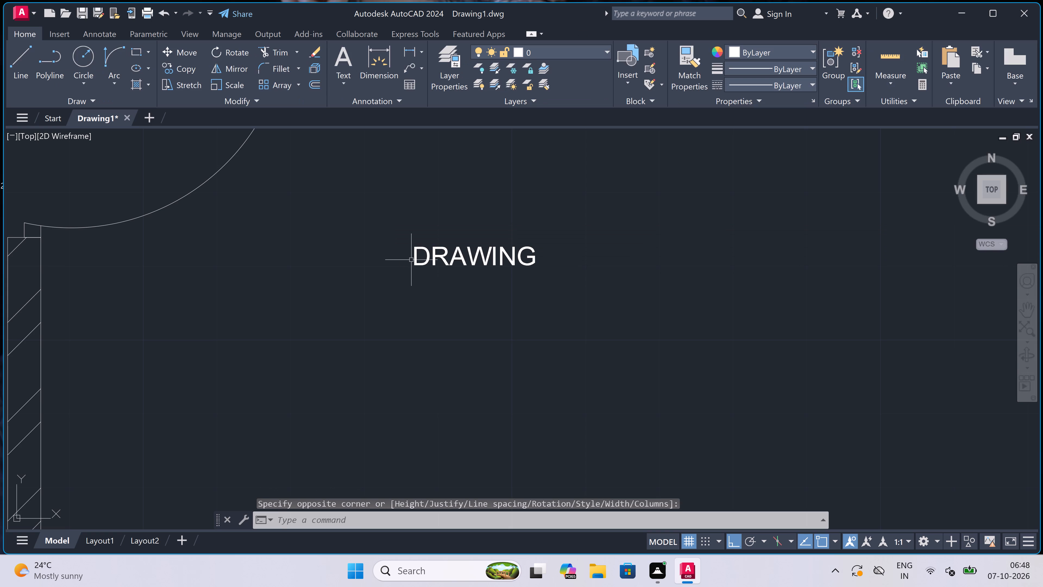
Extend the DRAWING label to read DINING\DRAWING HALL, with 13'6"x10'0" on a second line.
{"action": "triple_click", "coordinate": [417, 257]}
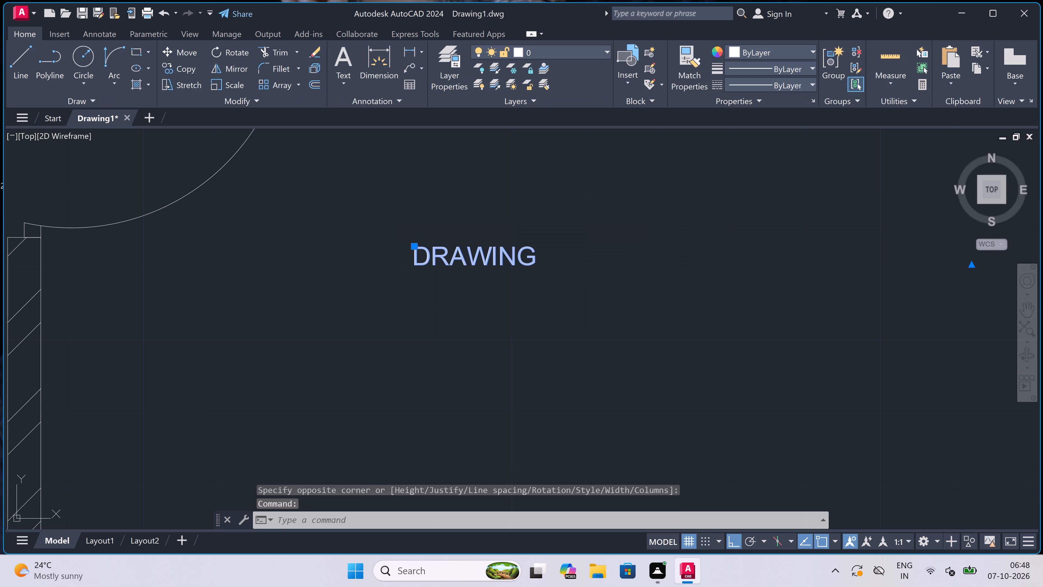
{"action": "type", "text": "DI"}
{"action": "type", "text": "NING"}
{"action": "key", "text": "backslash"}
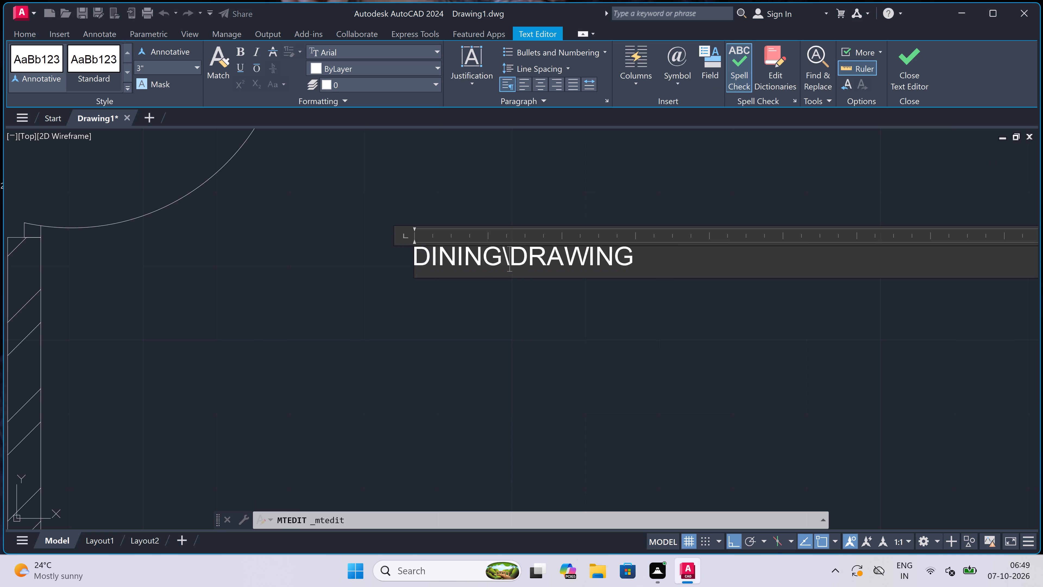
{"action": "left_click", "coordinate": [673, 256]}
{"action": "key", "text": "space"}
{"action": "type", "text": "HALL"}
{"action": "key", "text": "Return"}
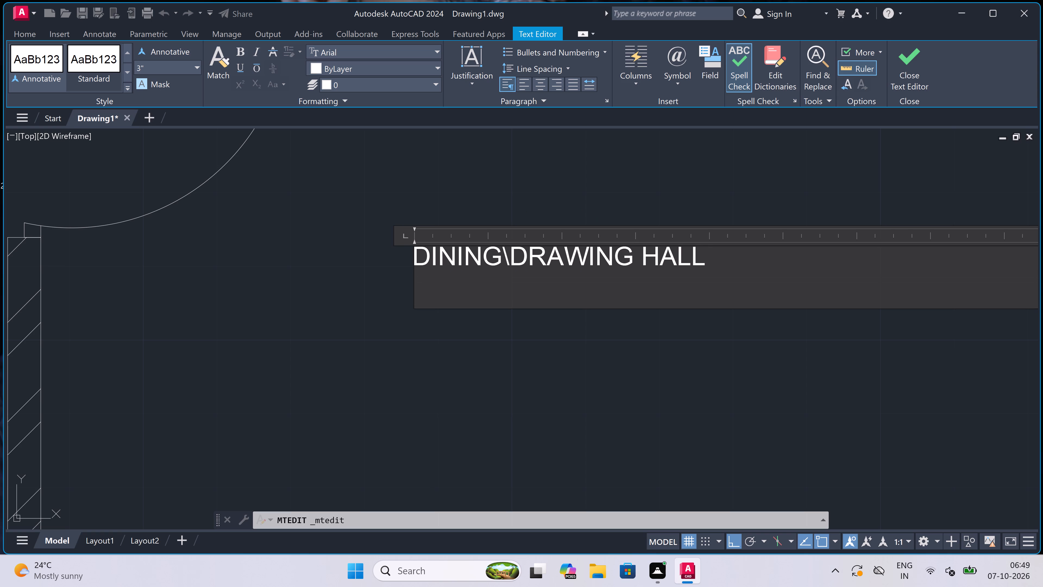
{"action": "type", "text": "13"}
{"action": "key", "text": "apostrophe"}
{"action": "key", "text": "6"}
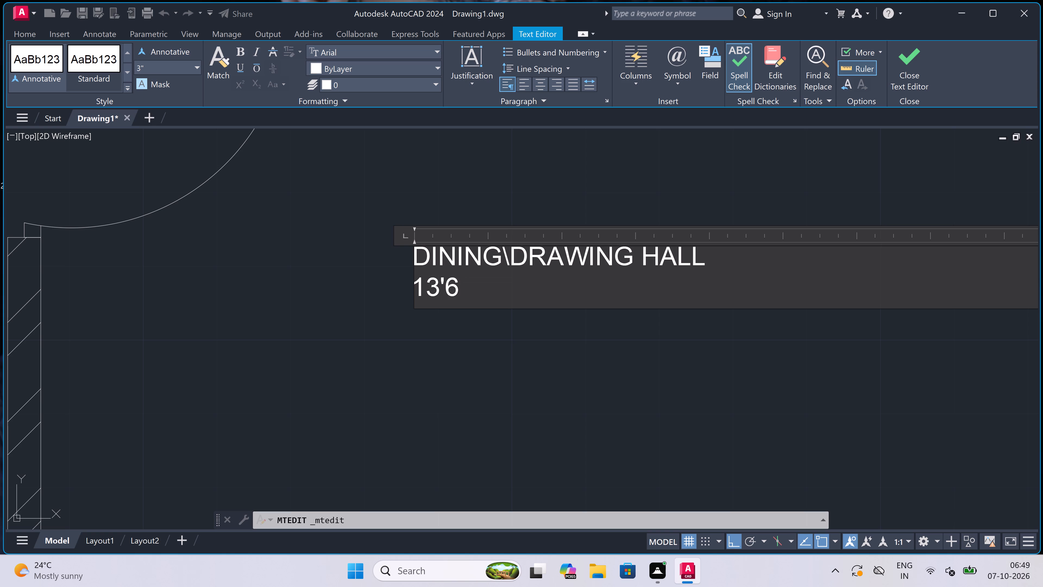
{"action": "key", "text": "shift+quotedbl"}
{"action": "key", "text": "x"}
{"action": "type", "text": "10'0\""}
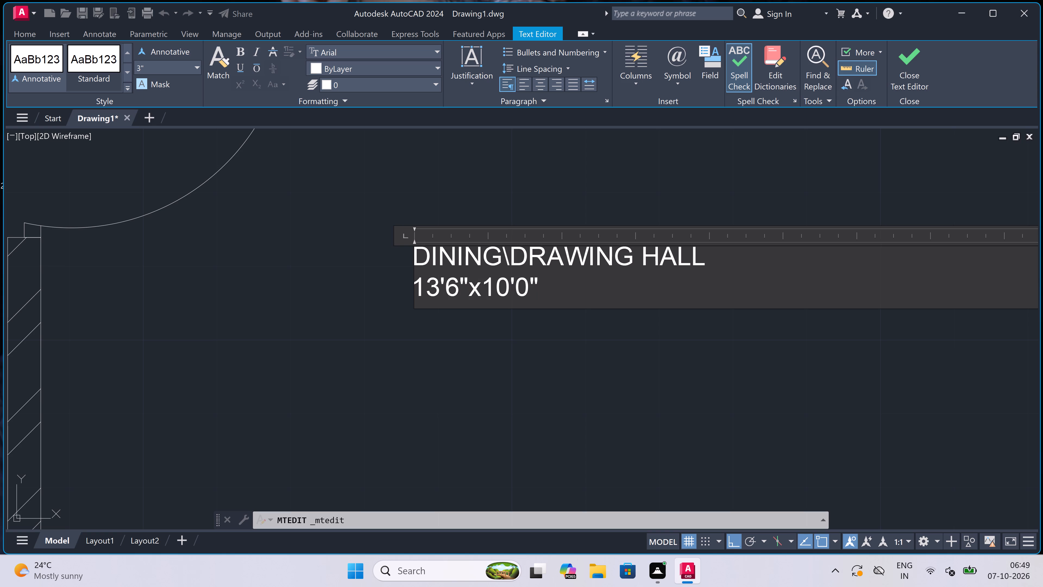
{"action": "left_click", "coordinate": [479, 336]}
Add a multiline text label reading TOILET and 6'4"x7'4" in the small room east of the 13'6"x10'0" hall.
{"action": "scroll", "coordinate": [483, 251], "scroll_direction": "down", "scroll_amount": 5}
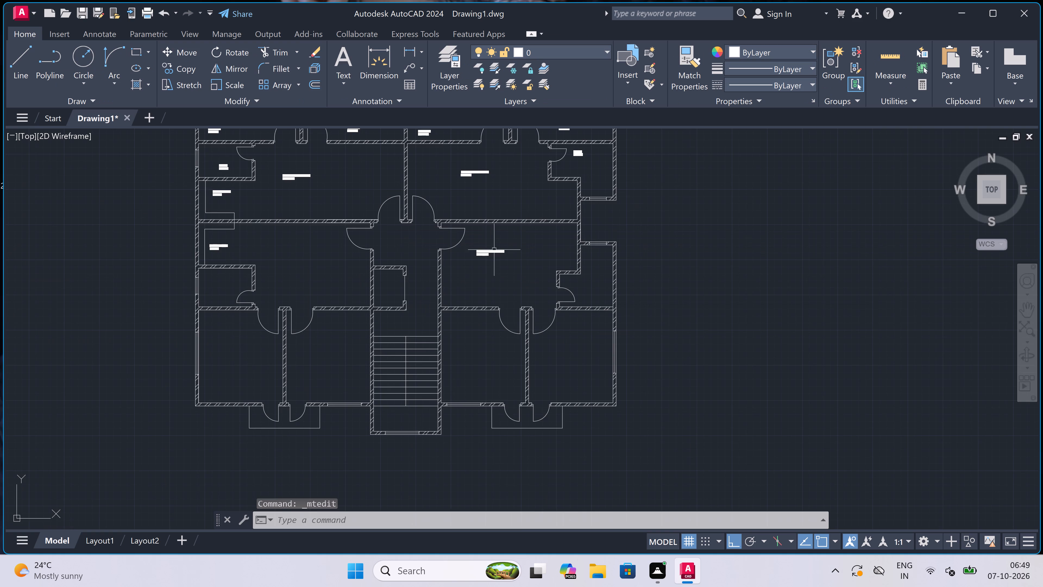
{"action": "scroll", "coordinate": [617, 277], "scroll_direction": "up", "scroll_amount": 4}
{"action": "scroll", "coordinate": [589, 280], "scroll_direction": "down", "scroll_amount": 1}
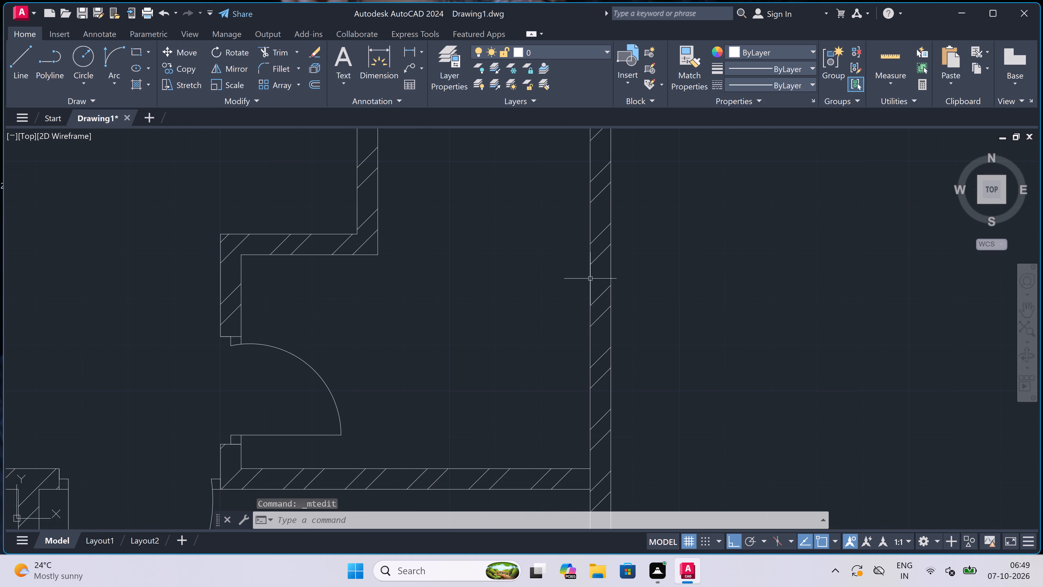
{"action": "key", "text": "space"}
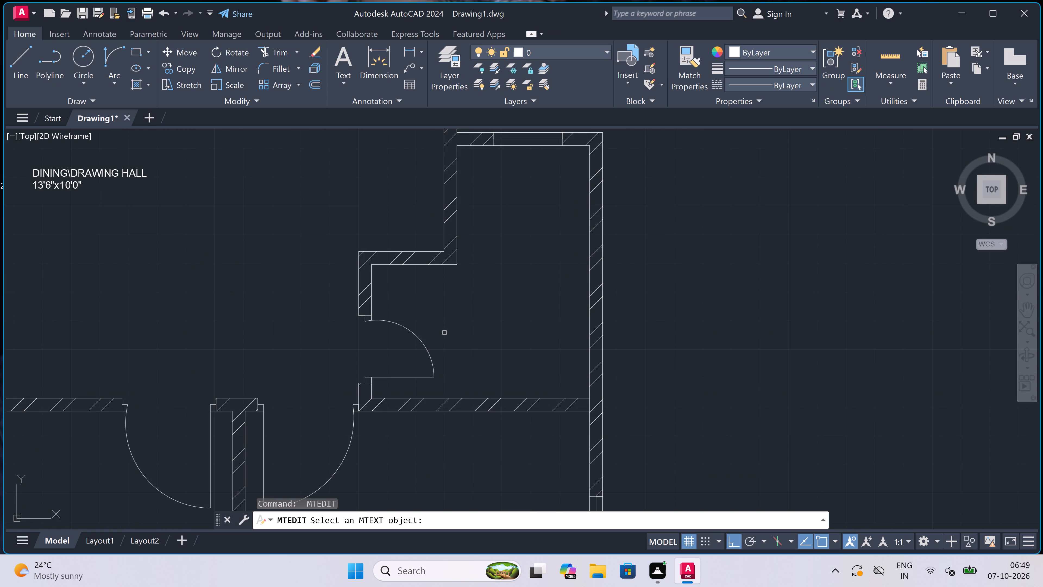
{"action": "key", "text": "Escape"}
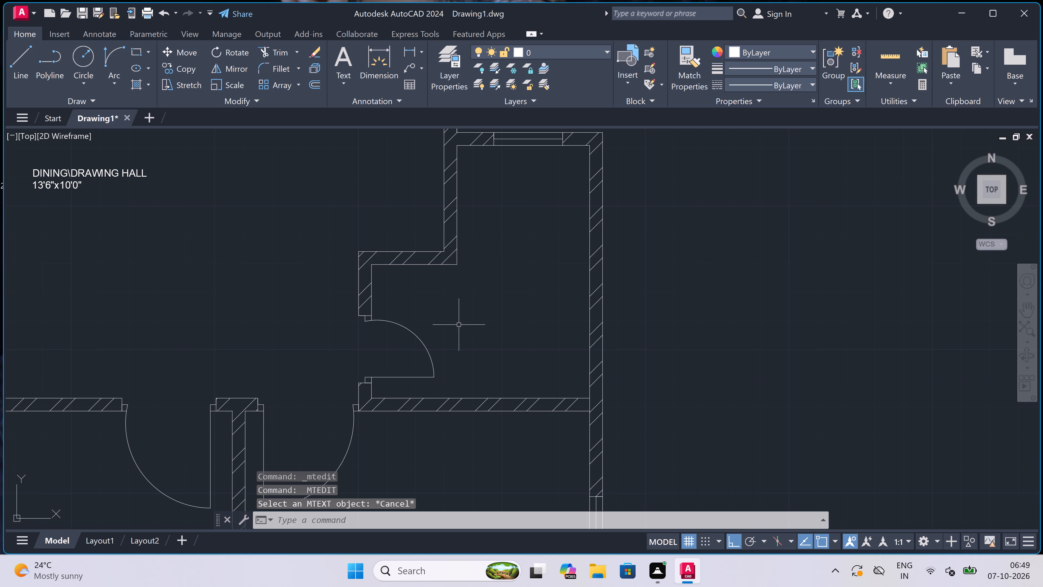
{"action": "type", "text": "mt"}
{"action": "key", "text": "space"}
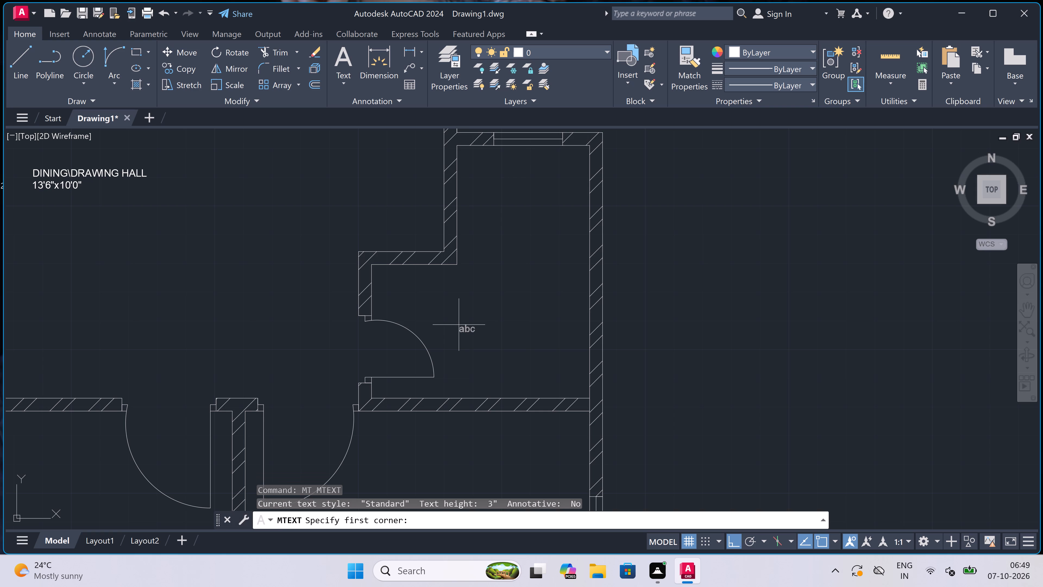
{"action": "scroll", "coordinate": [459, 325], "scroll_direction": "up", "scroll_amount": 1}
{"action": "left_click", "coordinate": [450, 340]}
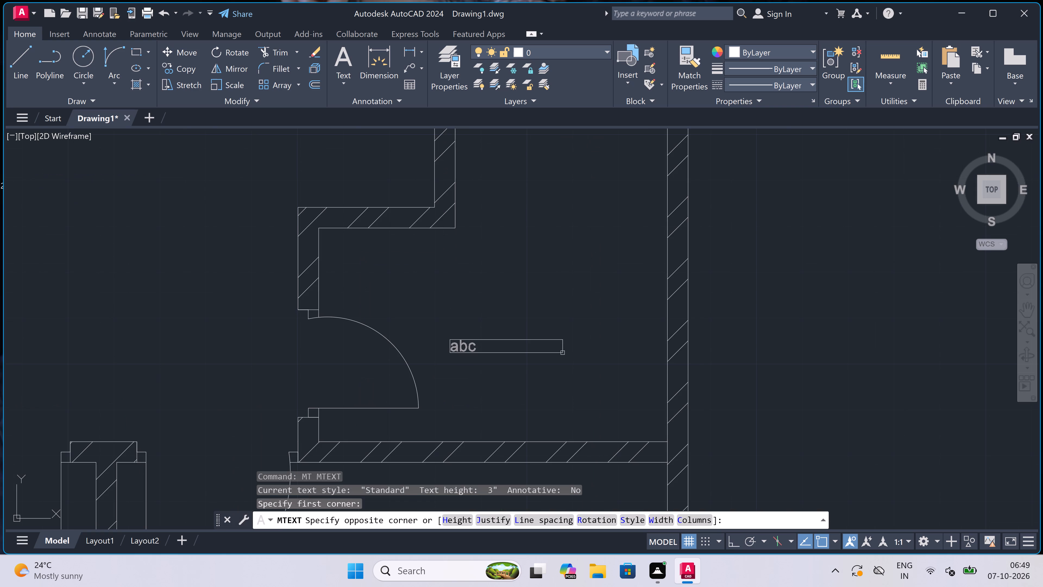
{"action": "left_click", "coordinate": [883, 368]}
{"action": "scroll", "coordinate": [590, 399], "scroll_direction": "up", "scroll_amount": 2}
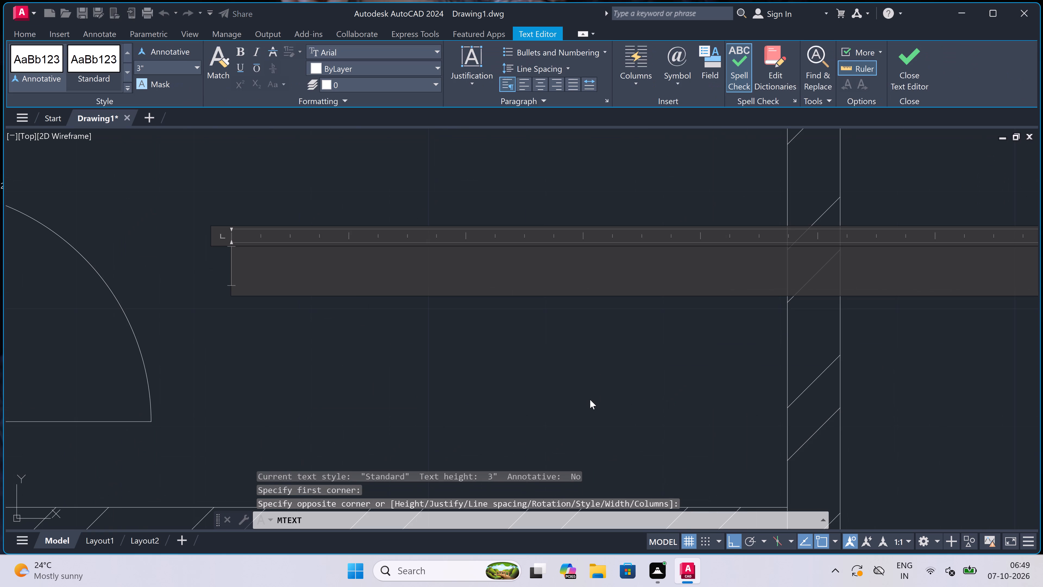
{"action": "key", "text": "t"}
{"action": "key", "text": "BackSpace"}
{"action": "type", "text": "TOILET"}
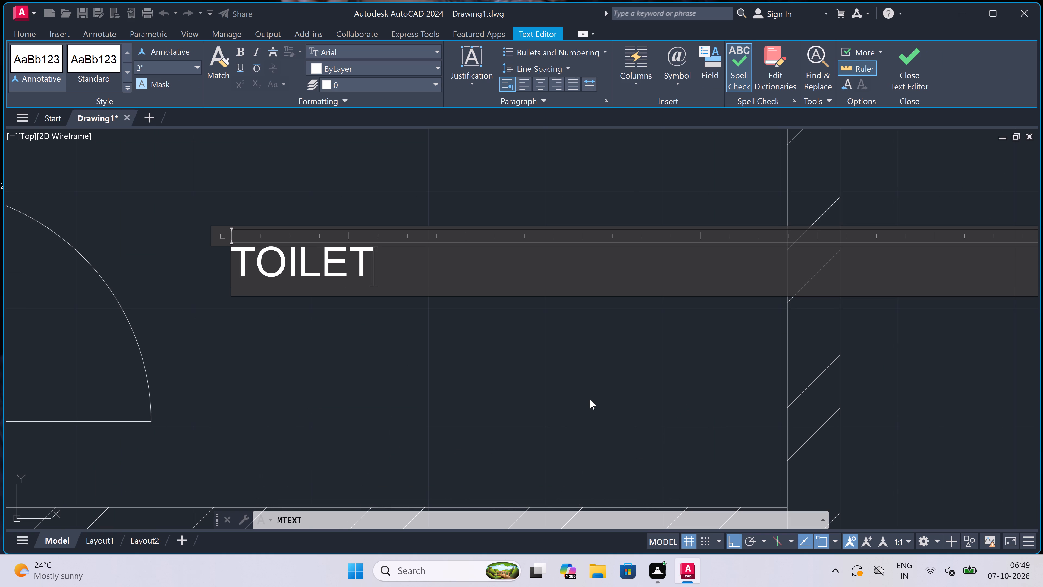
{"action": "key", "text": "Return"}
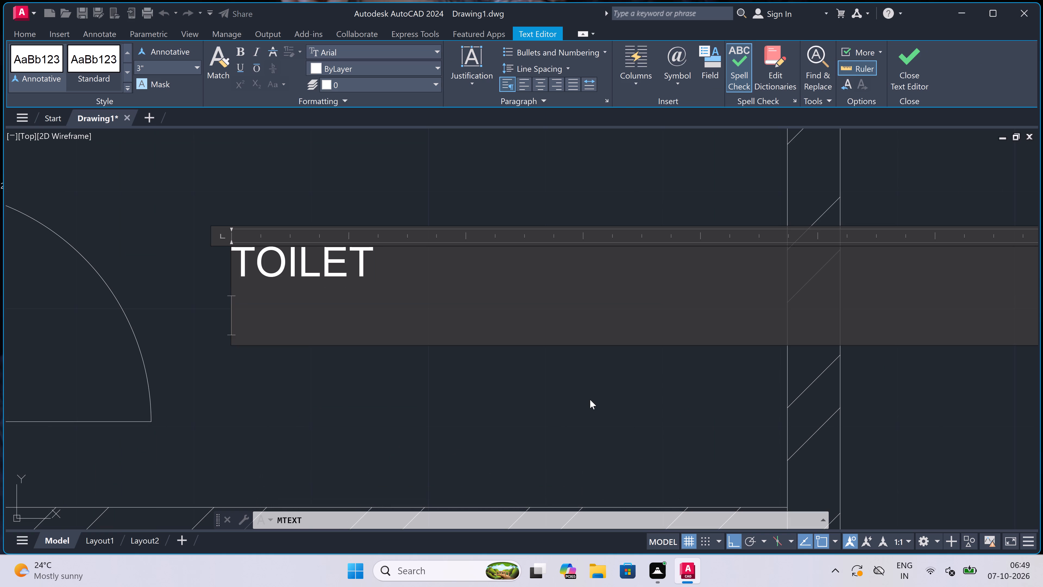
{"action": "type", "text": "6'4"}
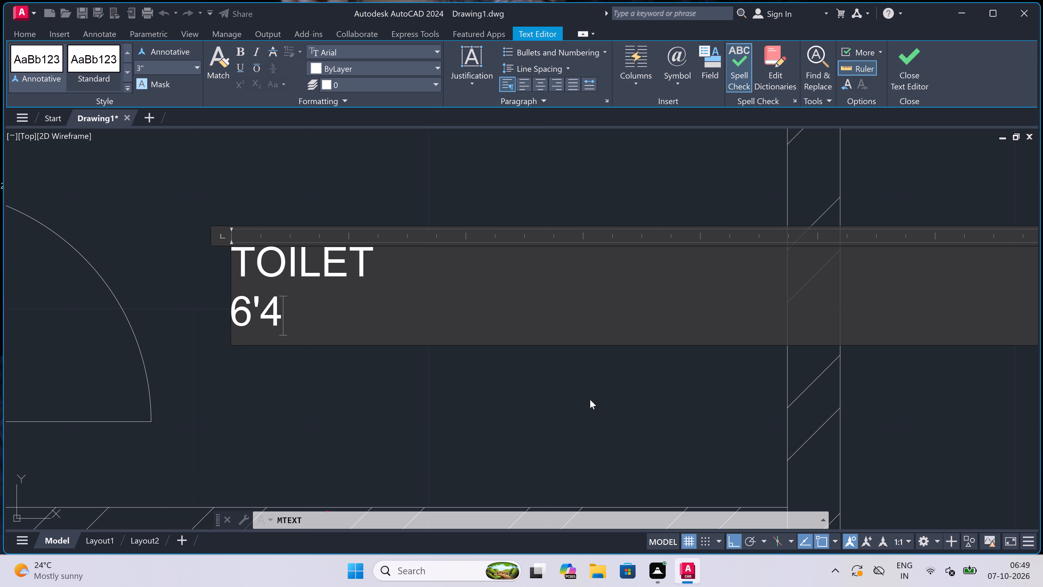
{"action": "type", "text": "\"x"}
{"action": "type", "text": "7'"}
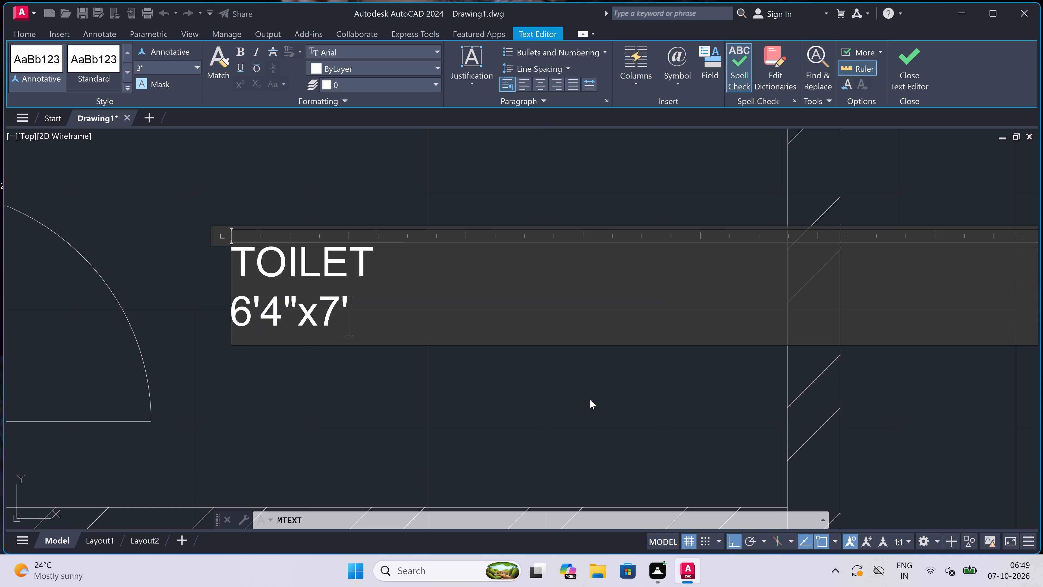
{"action": "key", "text": "4"}
{"action": "key", "text": "shift+quotedbl"}
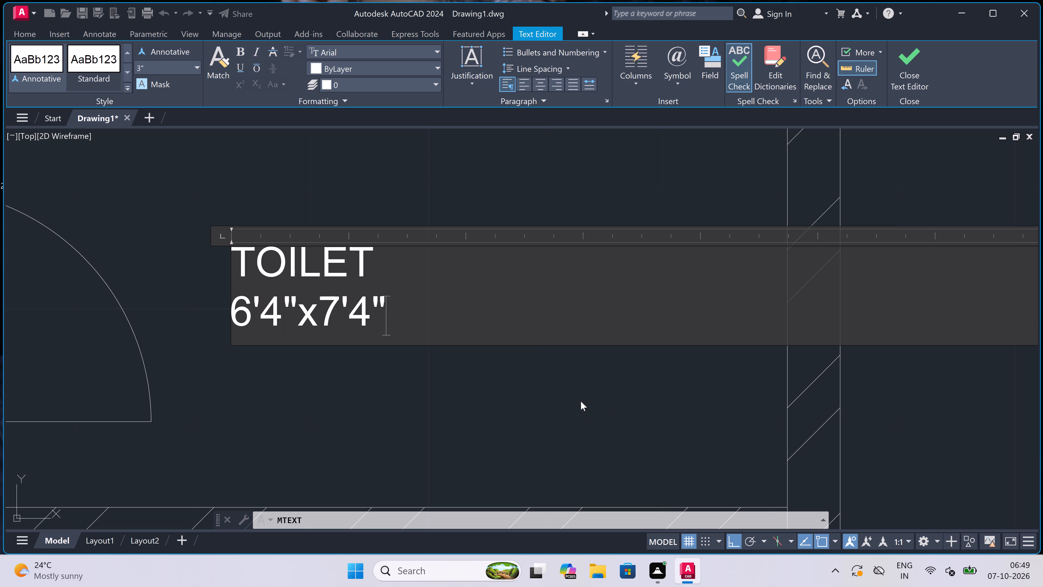
{"action": "left_click", "coordinate": [580, 401]}
Add a multiline text label reading BEDROOM and 10'0"x11'0" in the room directly below the newly labelled 6'4"x7'4" toilet.
{"action": "scroll", "coordinate": [546, 327], "scroll_direction": "down", "scroll_amount": 7}
{"action": "scroll", "coordinate": [536, 351], "scroll_direction": "up", "scroll_amount": 3}
{"action": "scroll", "coordinate": [541, 313], "scroll_direction": "up", "scroll_amount": 1}
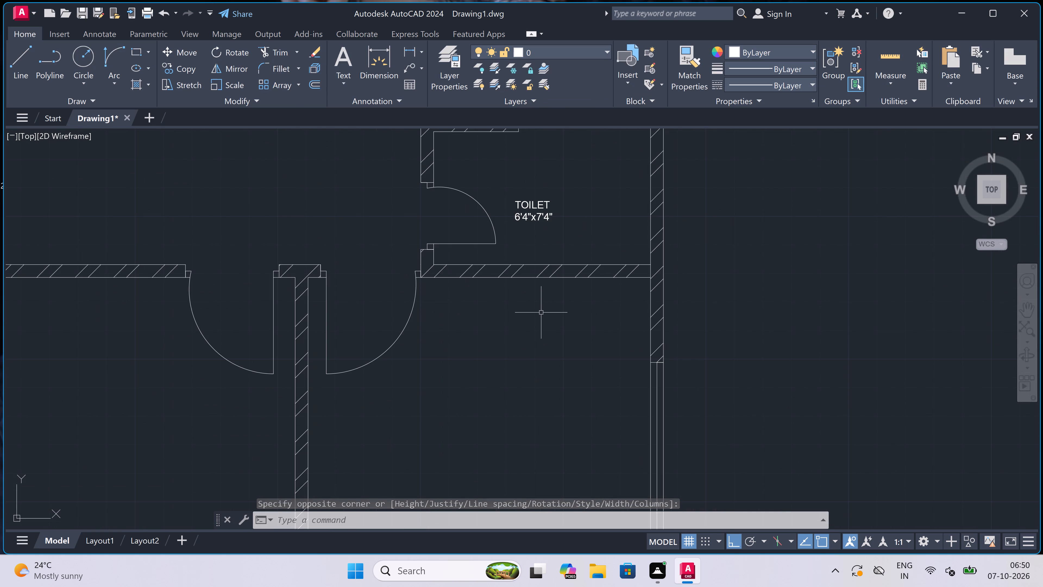
{"action": "key", "text": "space"}
{"action": "scroll", "coordinate": [541, 313], "scroll_direction": "up", "scroll_amount": 1}
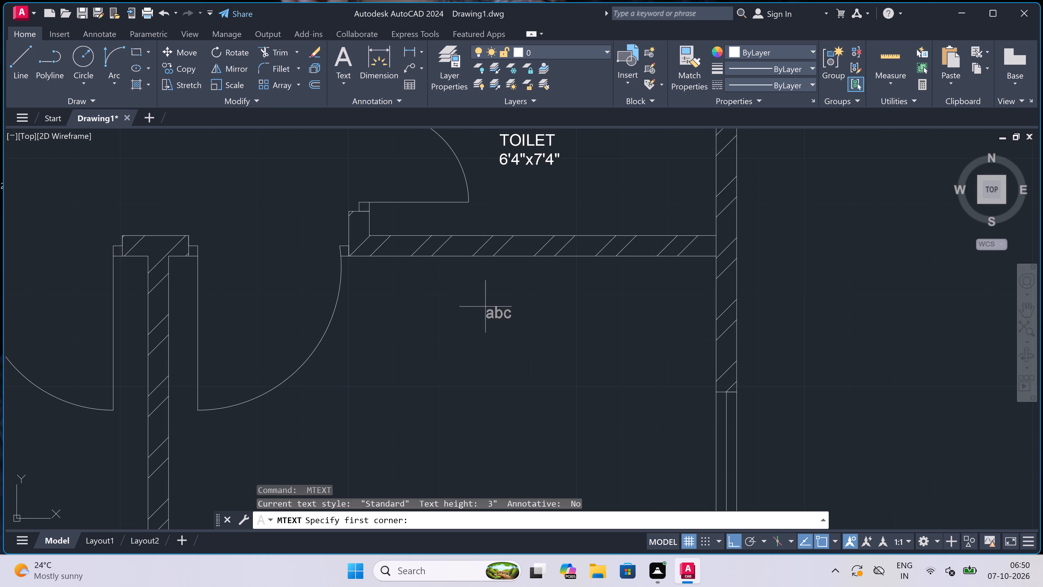
{"action": "left_click_drag", "start_coordinate": [396, 309], "coordinate": [401, 310]}
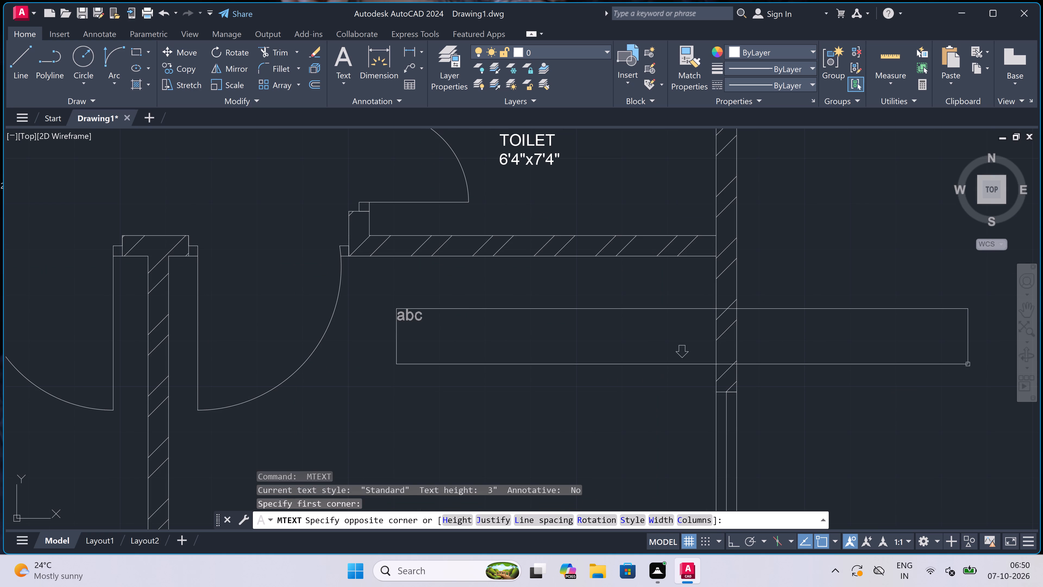
{"action": "left_click", "coordinate": [989, 354]}
{"action": "scroll", "coordinate": [632, 357], "scroll_direction": "up", "scroll_amount": 1}
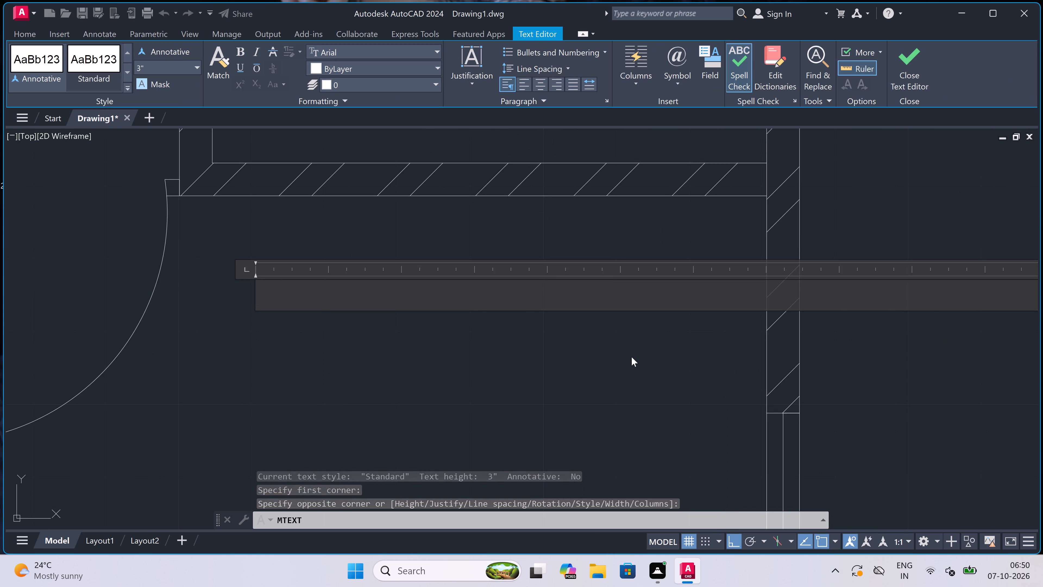
{"action": "type", "text": "BEDROOM"}
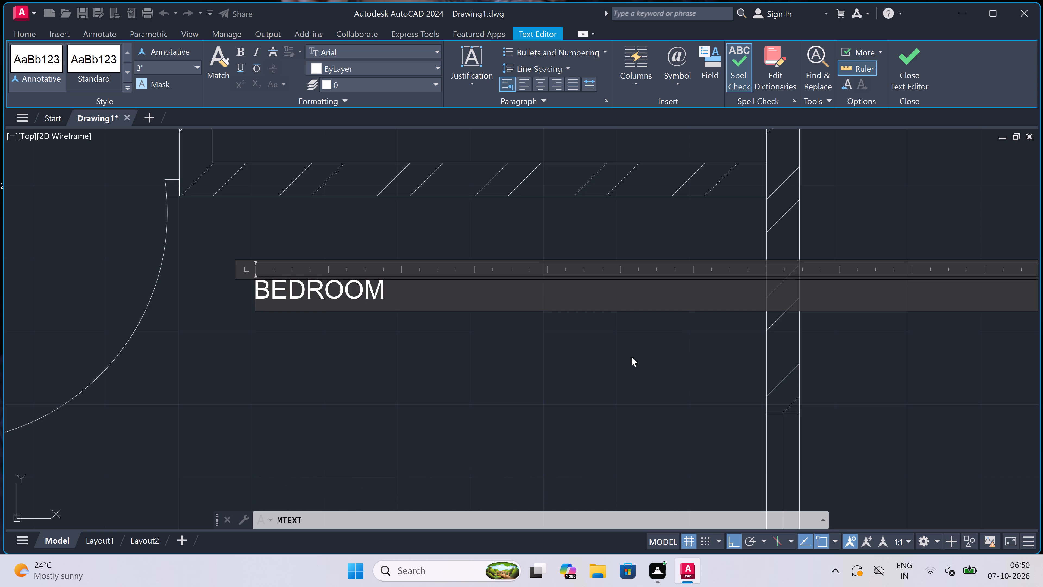
{"action": "key", "text": "Return"}
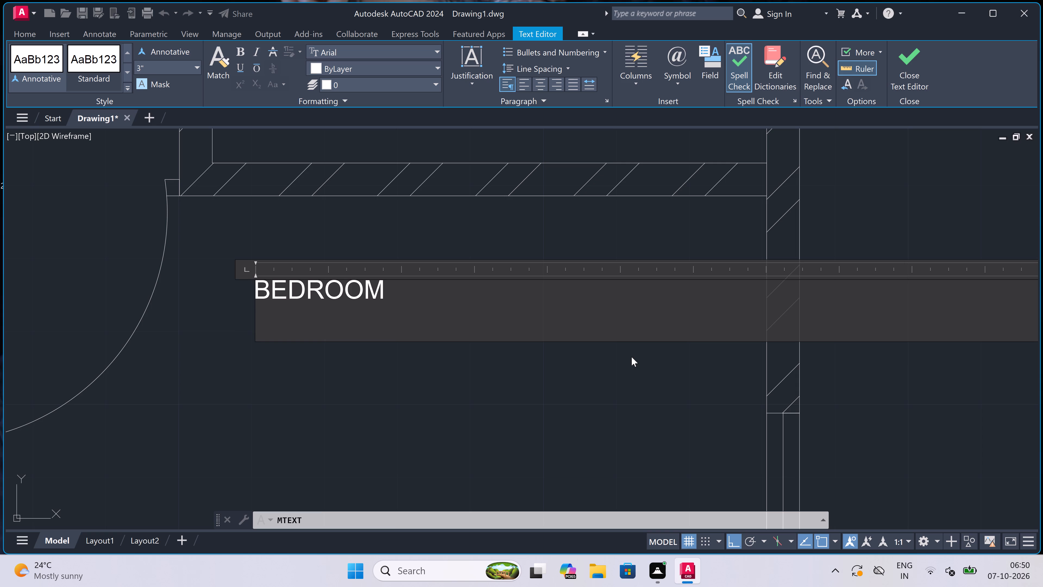
{"action": "type", "text": "10'0"}
{"action": "type", "text": "\"x"}
{"action": "type", "text": "11"}
{"action": "type", "text": "'0\""}
{"action": "left_click", "coordinate": [461, 356]}
{"action": "scroll", "coordinate": [480, 313], "scroll_direction": "down", "scroll_amount": 6}
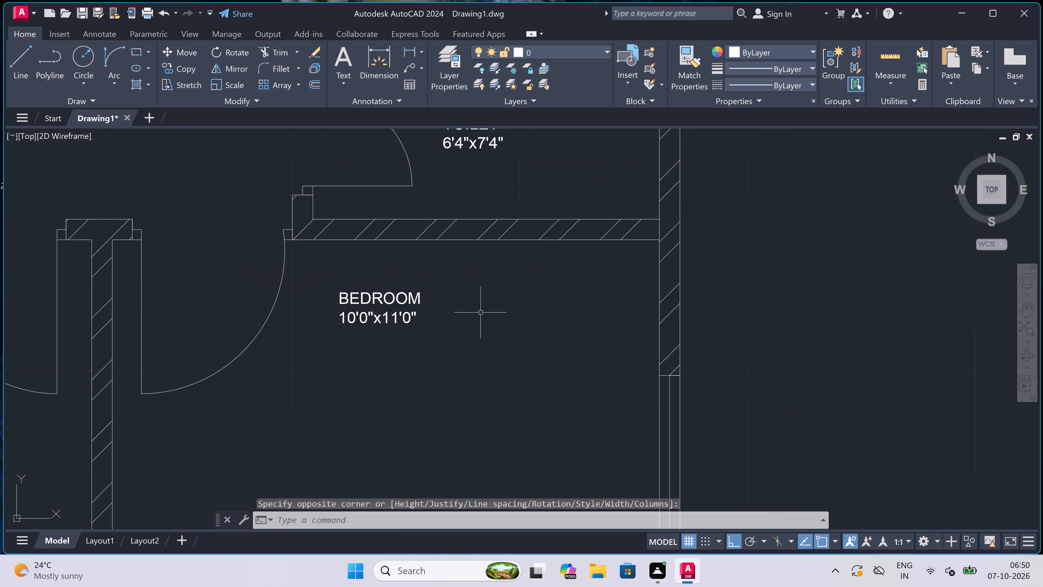
Add a multiline text label reading BEDROOM and 10'0"x11'0" in the room between the staircase and the already labelled southeast bedroom.
{"action": "scroll", "coordinate": [480, 313], "scroll_direction": "down", "scroll_amount": 2}
{"action": "scroll", "coordinate": [391, 310], "scroll_direction": "up", "scroll_amount": 4}
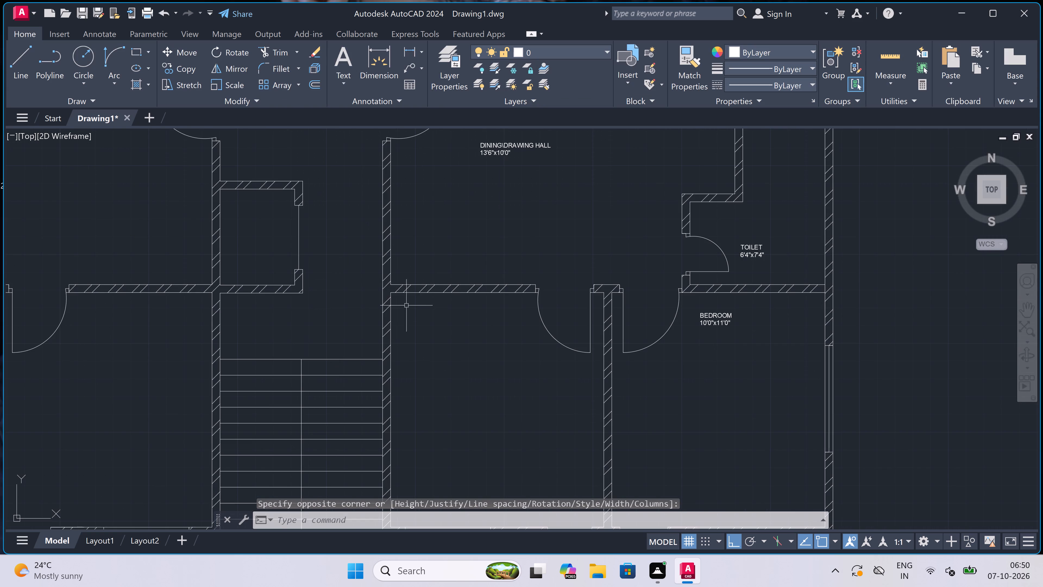
{"action": "scroll", "coordinate": [435, 305], "scroll_direction": "up", "scroll_amount": 2}
{"action": "key", "text": "space"}
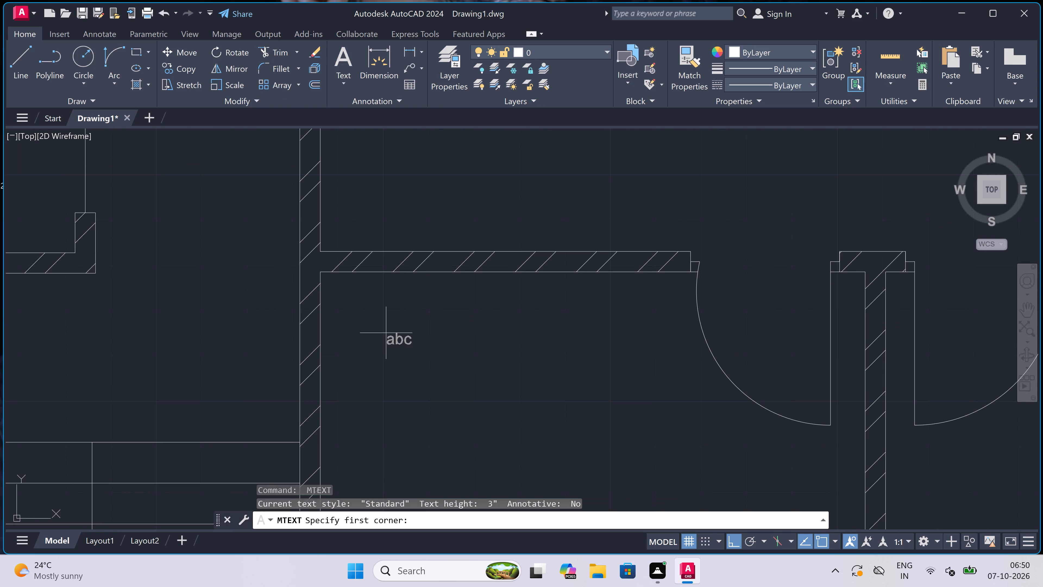
{"action": "left_click", "coordinate": [365, 342]}
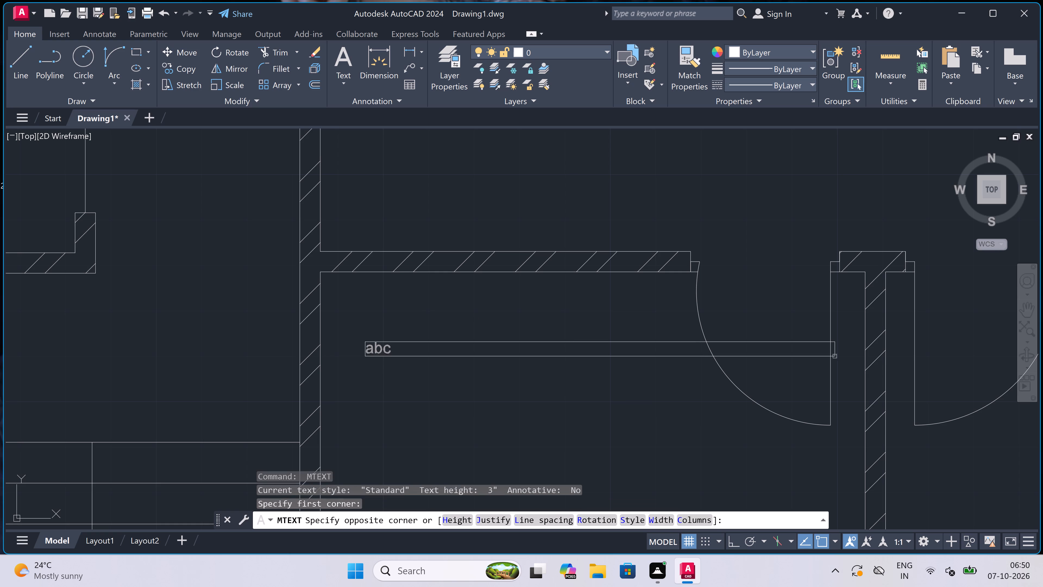
{"action": "left_click", "coordinate": [877, 353]}
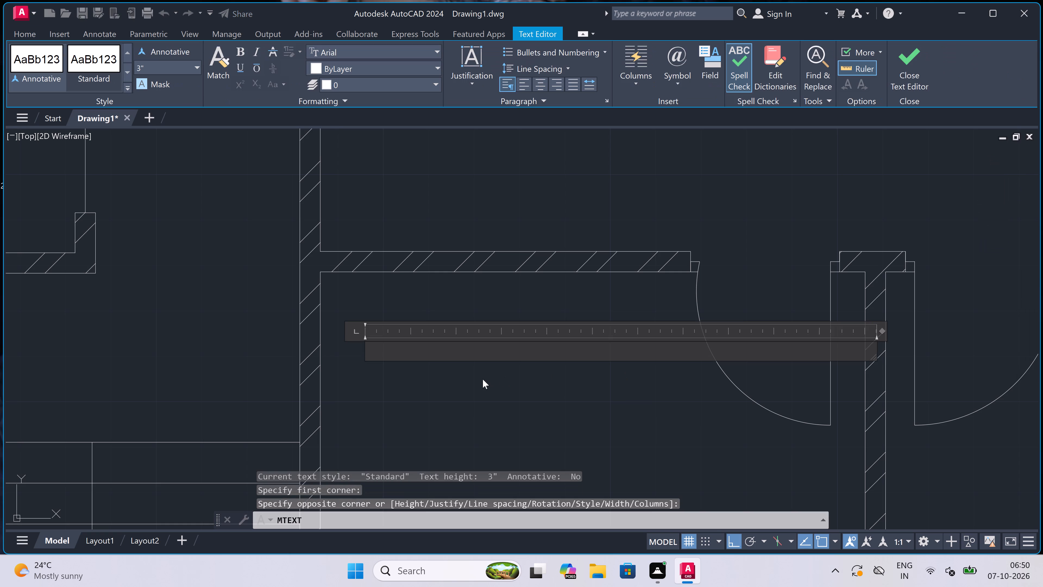
{"action": "type", "text": "BE"}
{"action": "key", "text": "d"}
{"action": "type", "text": "ROOM"}
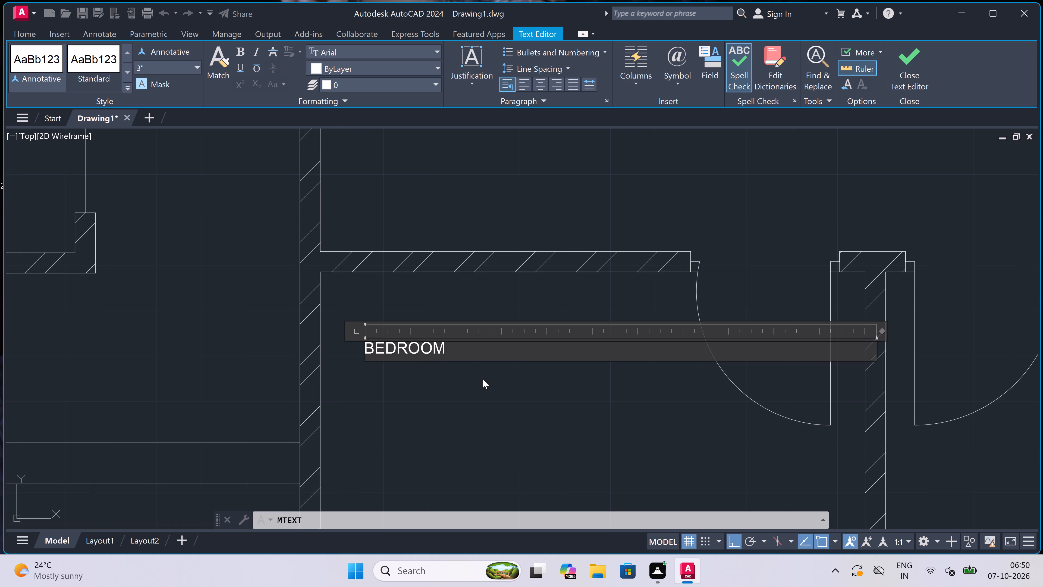
{"action": "key", "text": "Return"}
{"action": "key", "text": "1"}
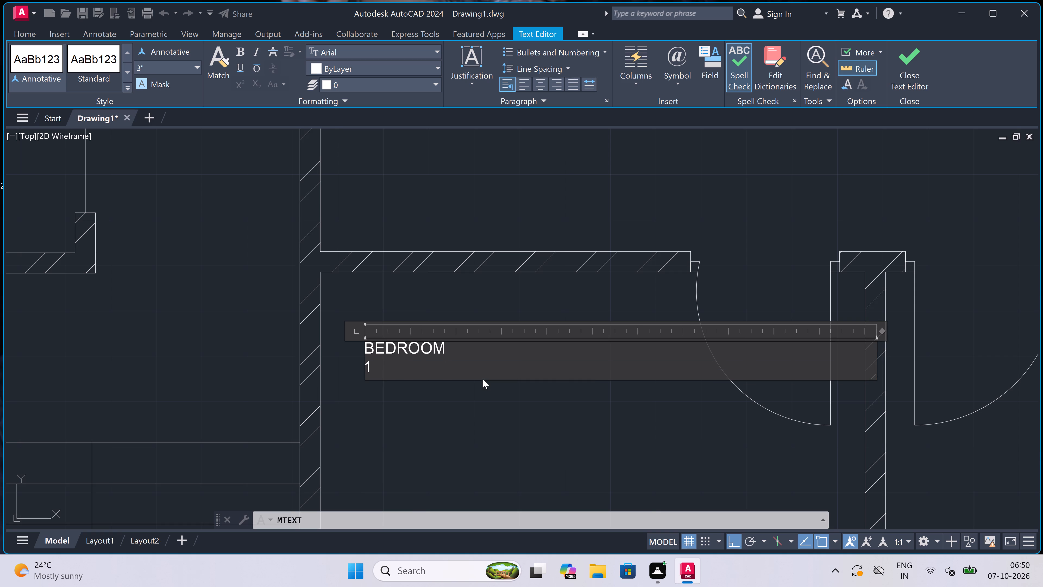
{"action": "type", "text": "0'0"}
{"action": "key", "text": "shift+quotedbl"}
{"action": "key", "text": "x"}
{"action": "type", "text": "11"}
{"action": "type", "text": "'0\""}
{"action": "left_click", "coordinate": [392, 451]}
Add a multiline text label reading LIFT and 3'6"x4'6" in the small shaft just above the staircase.
{"action": "scroll", "coordinate": [405, 353], "scroll_direction": "down", "scroll_amount": 5}
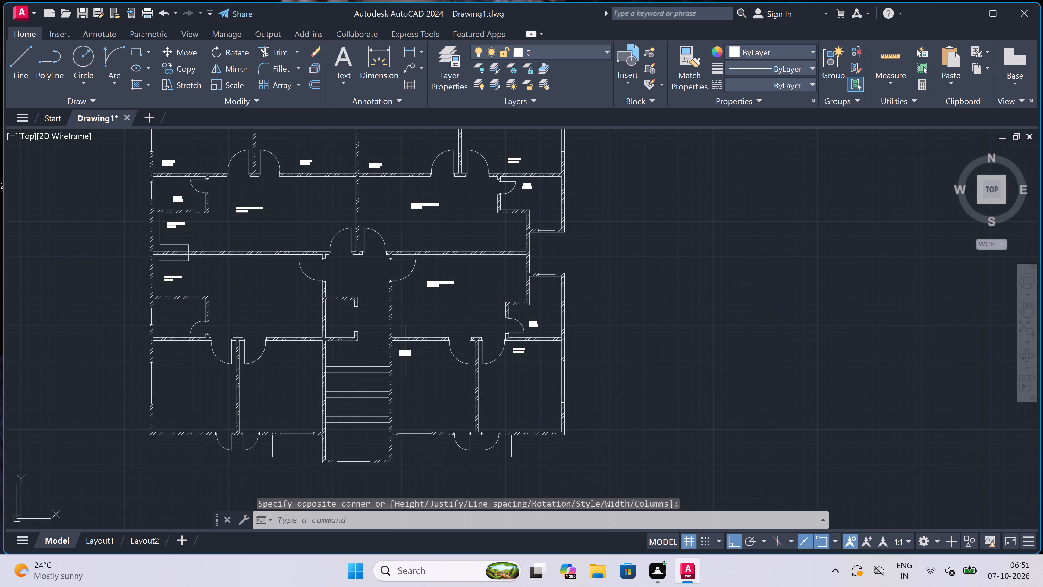
{"action": "scroll", "coordinate": [317, 354], "scroll_direction": "up", "scroll_amount": 3}
{"action": "scroll", "coordinate": [353, 241], "scroll_direction": "down", "scroll_amount": 2}
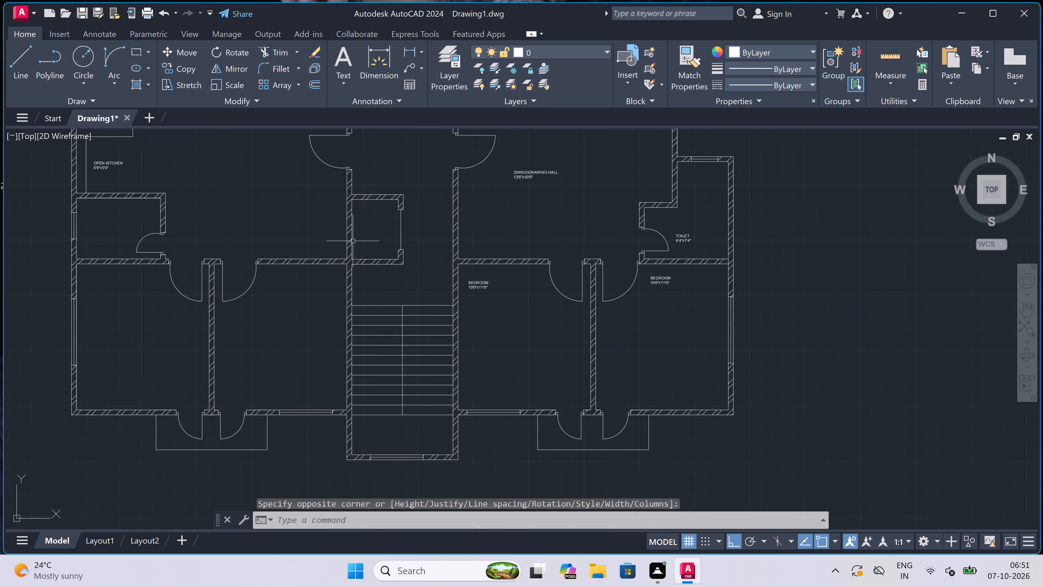
{"action": "scroll", "coordinate": [371, 199], "scroll_direction": "up", "scroll_amount": 3}
{"action": "key", "text": "space"}
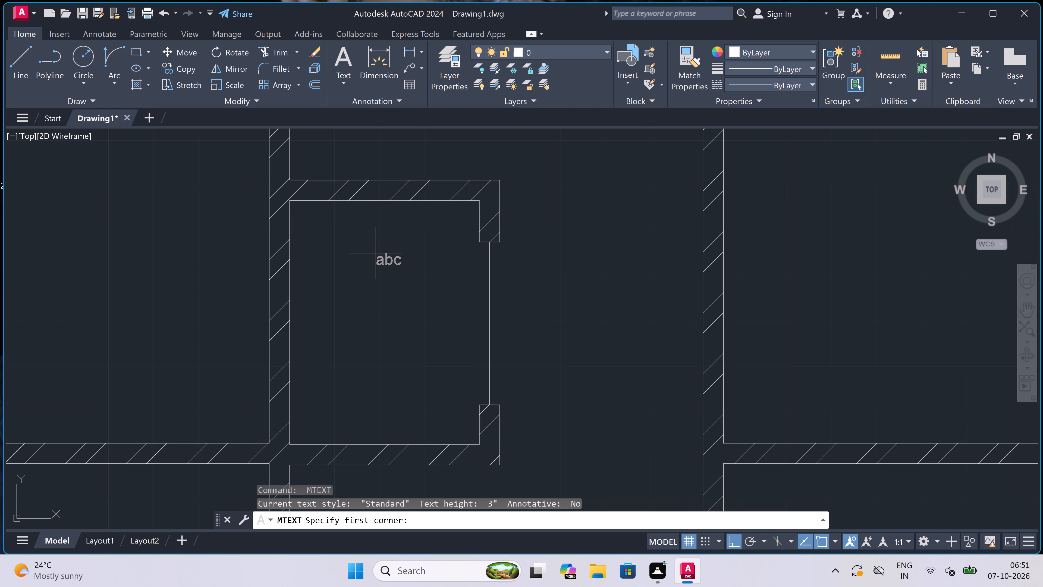
{"action": "scroll", "coordinate": [374, 260], "scroll_direction": "up", "scroll_amount": 2}
{"action": "scroll", "coordinate": [364, 280], "scroll_direction": "down", "scroll_amount": 2}
{"action": "left_click_drag", "start_coordinate": [331, 320], "coordinate": [338, 325]}
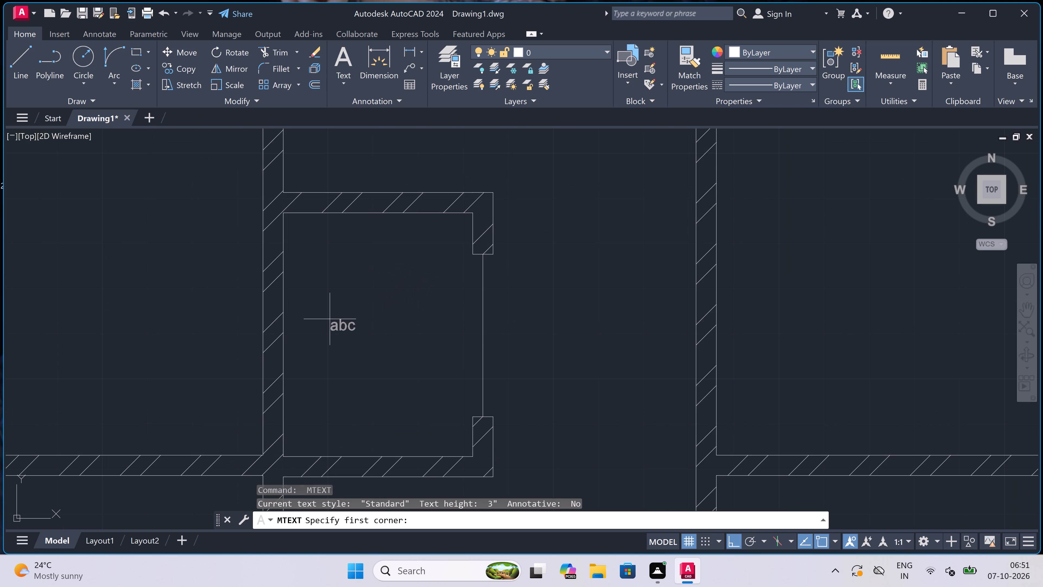
{"action": "left_click", "coordinate": [661, 341]}
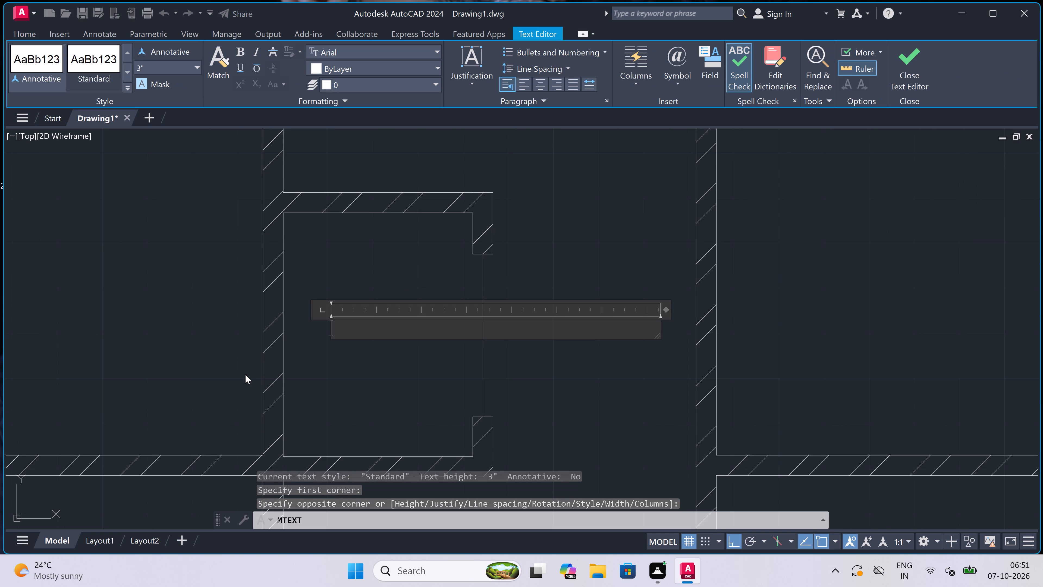
{"action": "type", "text": "LIFT"}
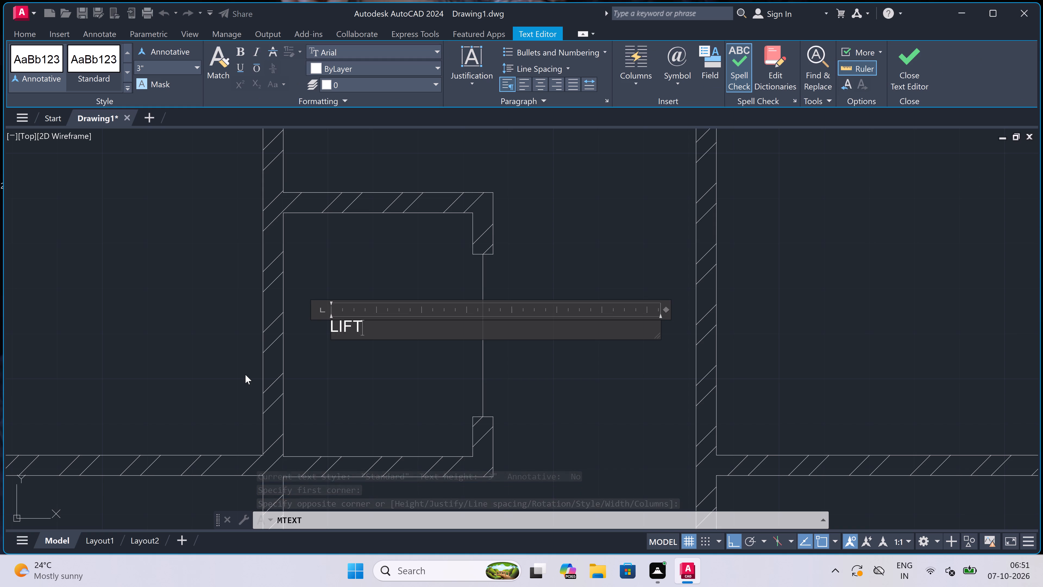
{"action": "key", "text": "Return"}
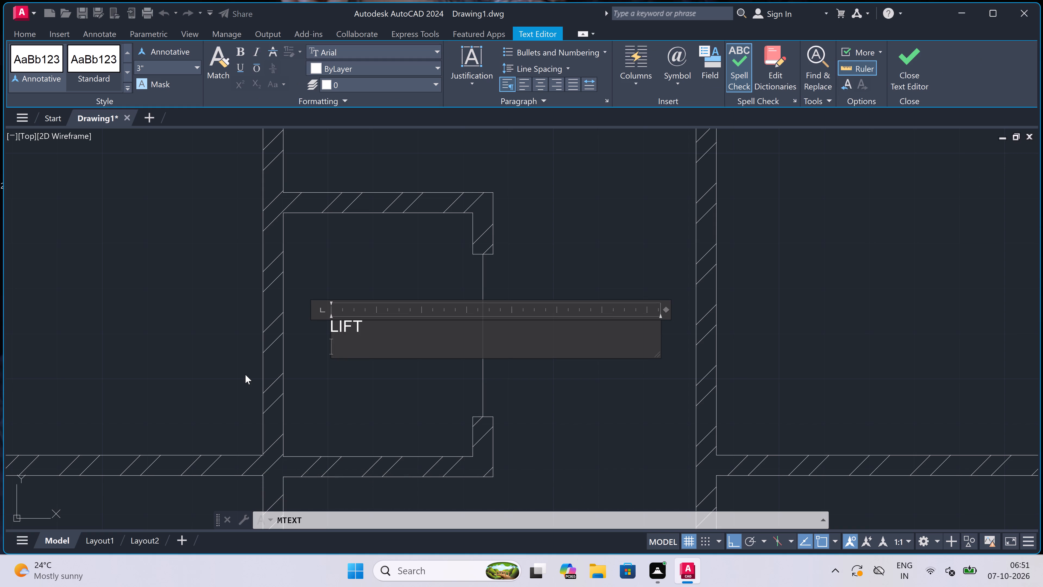
{"action": "type", "text": "3'6"}
{"action": "type", "text": "\"x"}
{"action": "type", "text": "4'6"}
{"action": "key", "text": "shift+quotedbl"}
{"action": "left_click", "coordinate": [389, 395]}
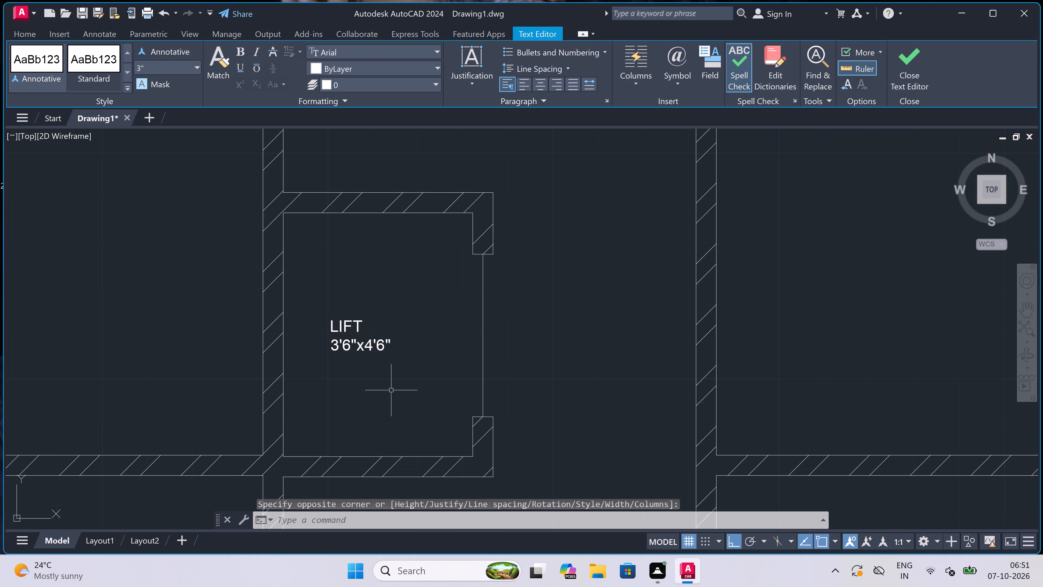
Add a multiline text label reading DINING\DRAWING HALL and 13'0"x10'0" in the large room west of the lift.
{"action": "scroll", "coordinate": [390, 338], "scroll_direction": "down", "scroll_amount": 5}
{"action": "scroll", "coordinate": [344, 339], "scroll_direction": "up", "scroll_amount": 3}
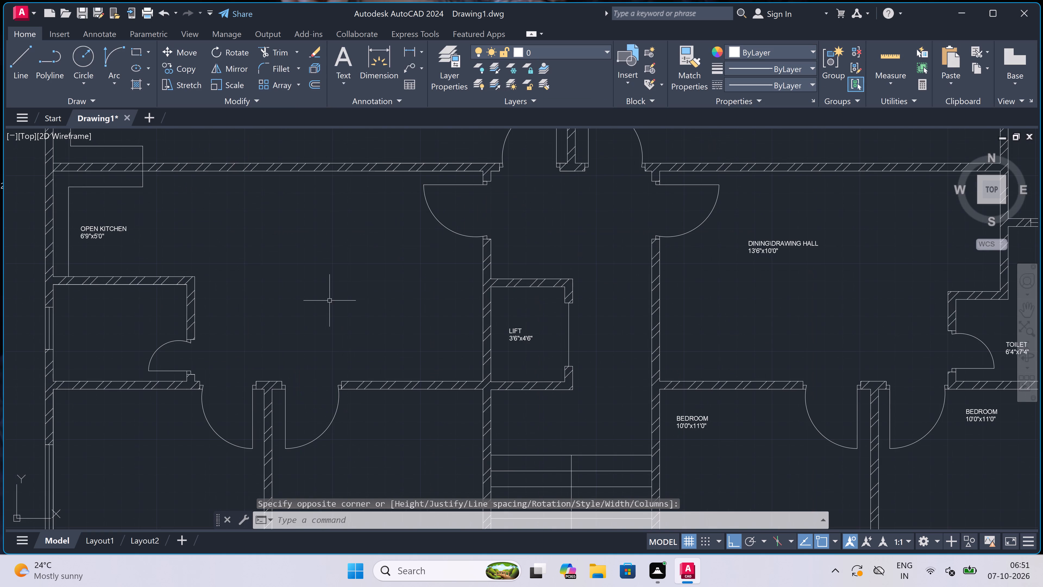
{"action": "key", "text": "space"}
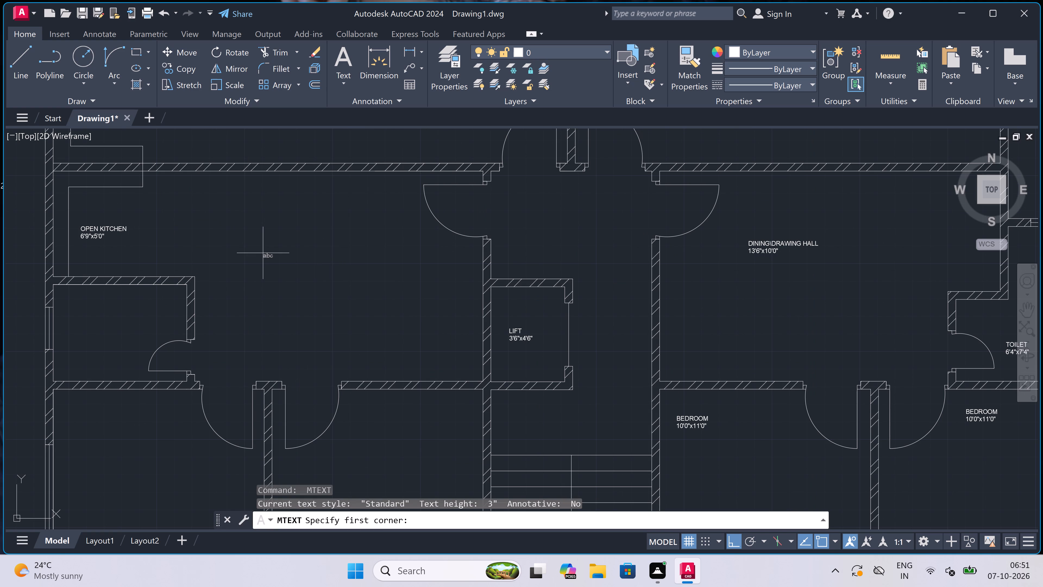
{"action": "left_click_drag", "start_coordinate": [281, 249], "coordinate": [321, 251]}
{"action": "left_click", "coordinate": [542, 252]}
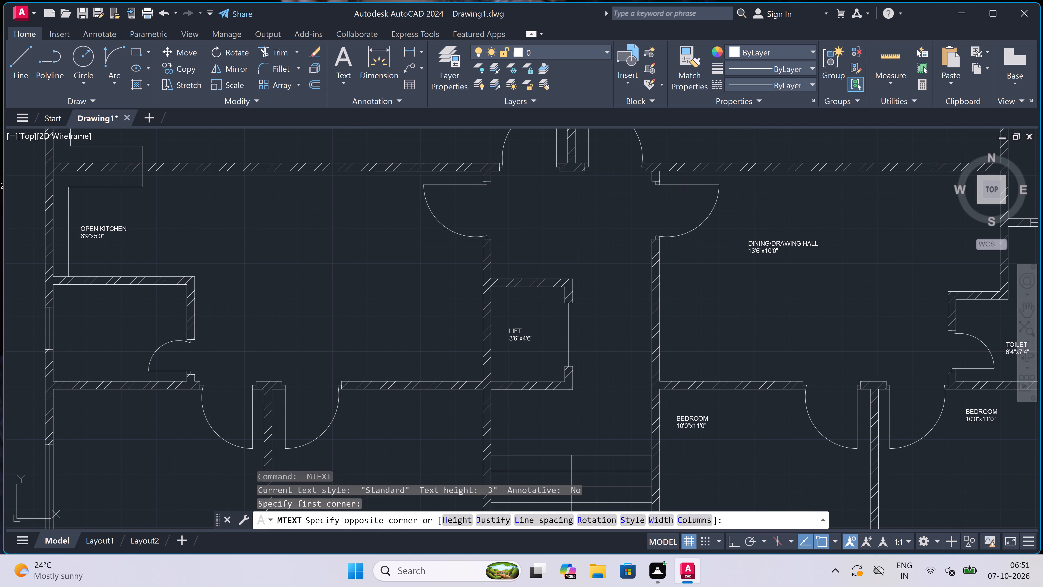
{"action": "scroll", "coordinate": [261, 217], "scroll_direction": "up", "scroll_amount": 3}
{"action": "scroll", "coordinate": [365, 252], "scroll_direction": "down", "scroll_amount": 1}
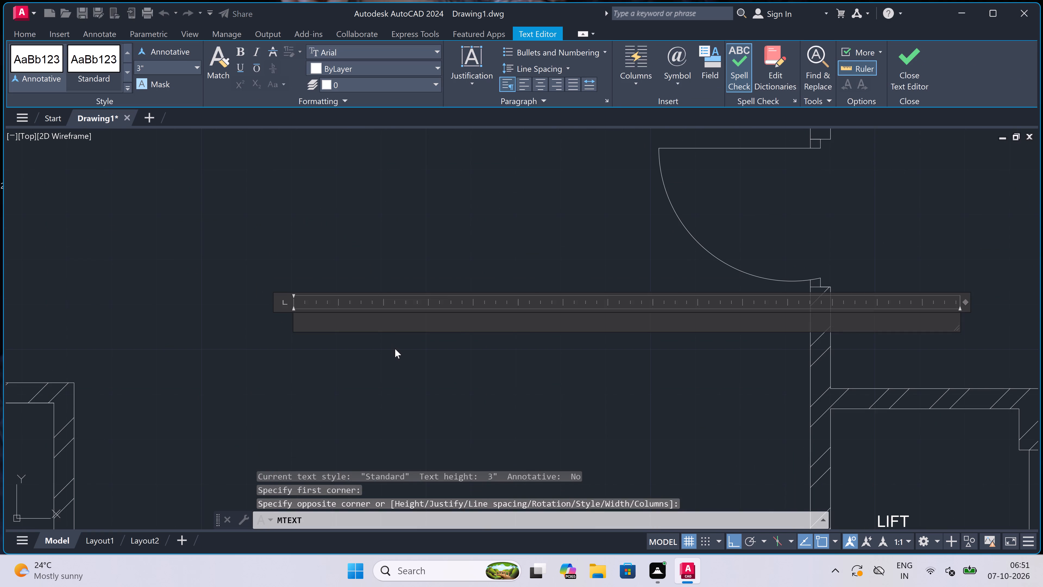
{"action": "scroll", "coordinate": [395, 349], "scroll_direction": "up", "scroll_amount": 2}
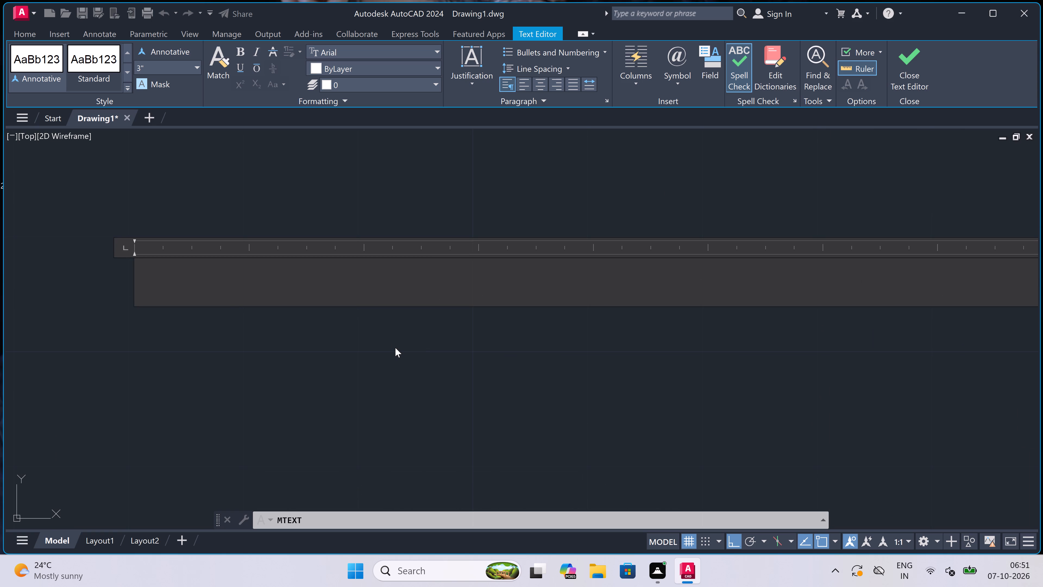
{"action": "type", "text": "DINING"}
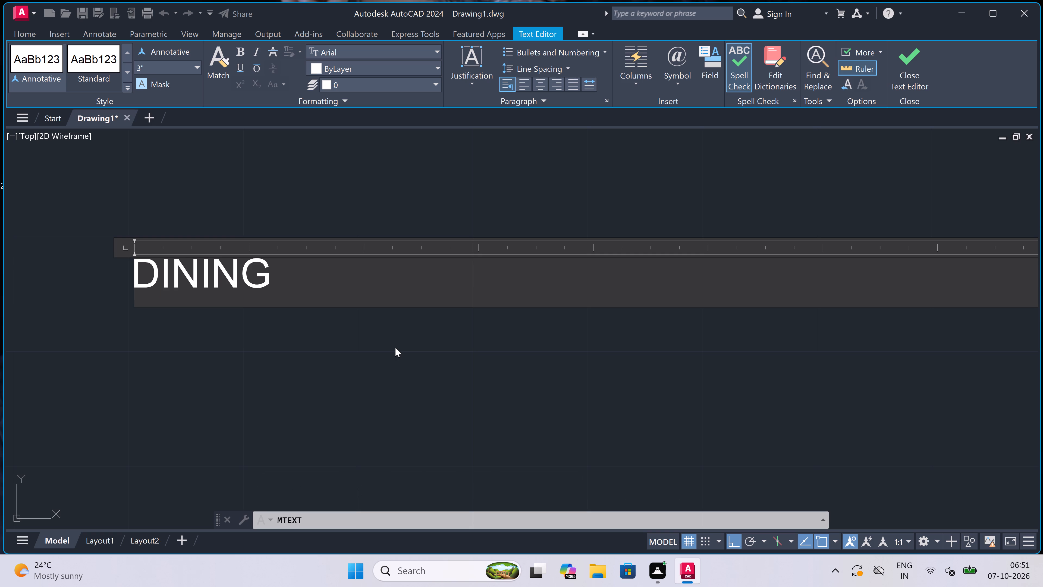
{"action": "key", "text": "backslash"}
{"action": "type", "text": "DRAWING"}
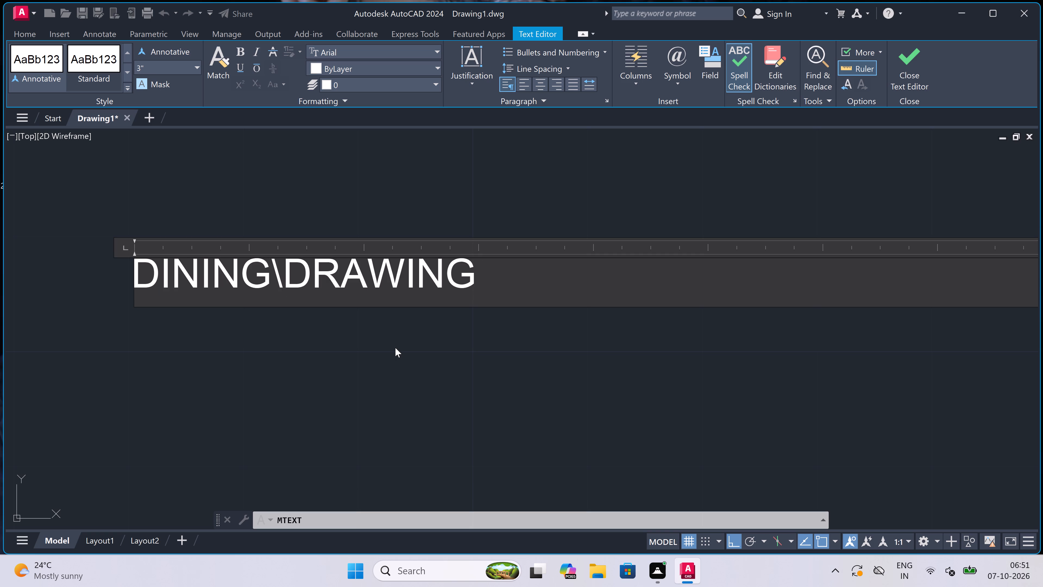
{"action": "key", "text": "space"}
{"action": "type", "text": "HALL"}
{"action": "key", "text": "Return"}
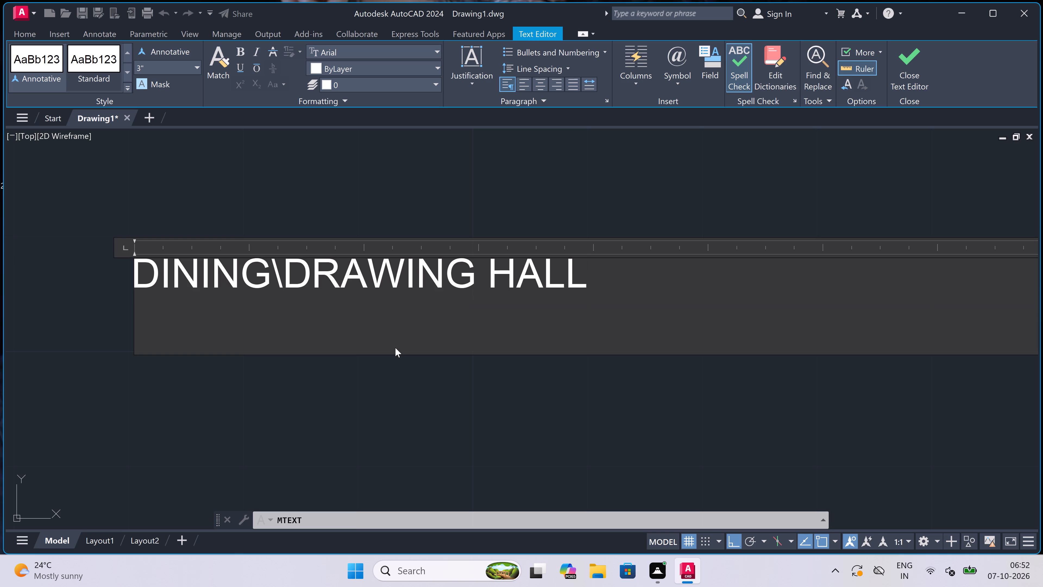
{"action": "type", "text": "13'0"}
{"action": "key", "text": "shift+quotedbl"}
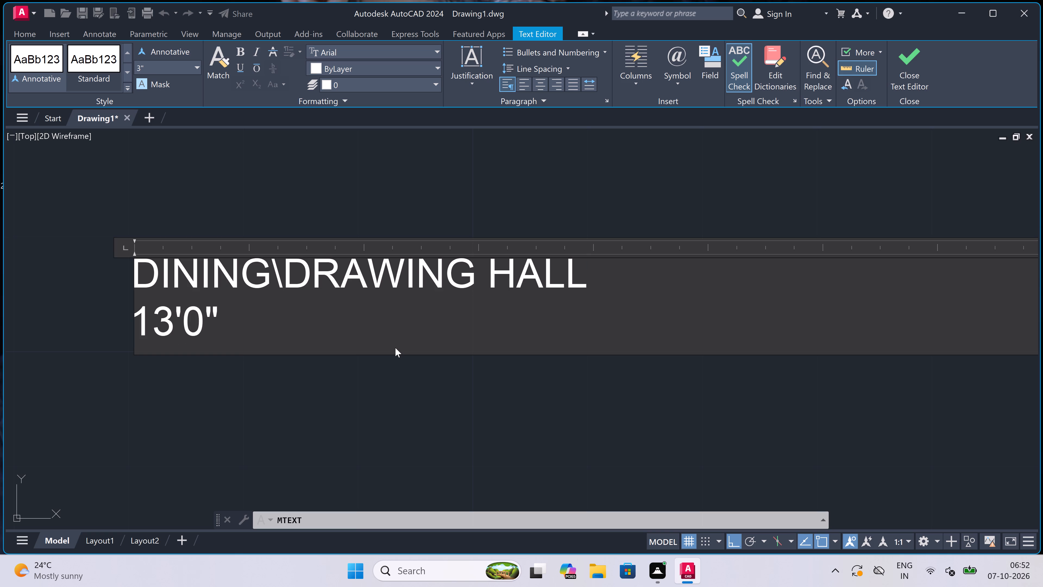
{"action": "key", "text": "x"}
{"action": "type", "text": "10'0\""}
{"action": "left_click_drag", "start_coordinate": [362, 410], "coordinate": [366, 409]}
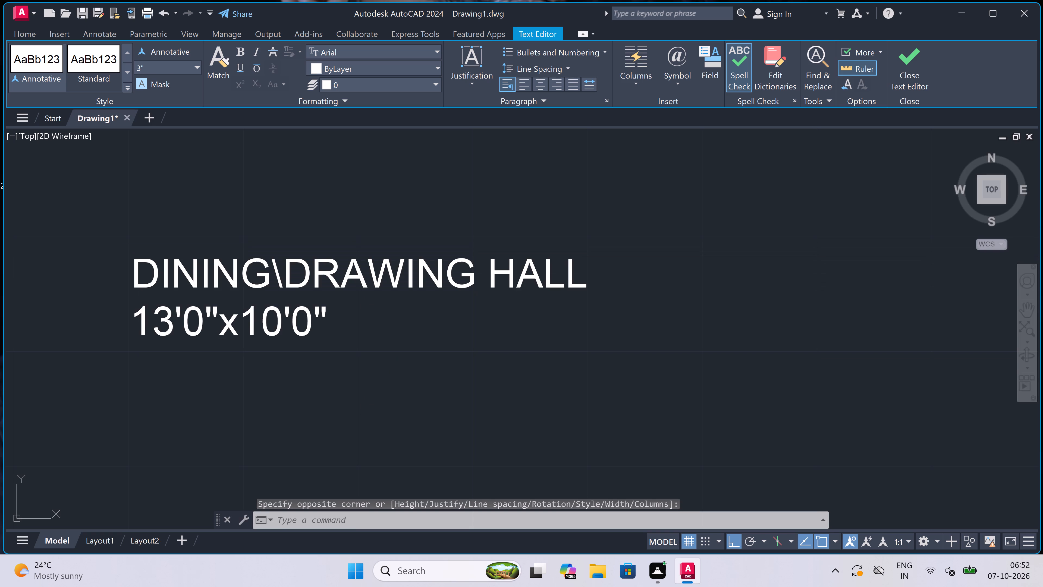
Add a multiline text label reading TOILET and 6'4"x4'7" in the small room directly below the lower open kitchen.
{"action": "scroll", "coordinate": [439, 315], "scroll_direction": "down", "scroll_amount": 5}
{"action": "scroll", "coordinate": [235, 350], "scroll_direction": "up", "scroll_amount": 1}
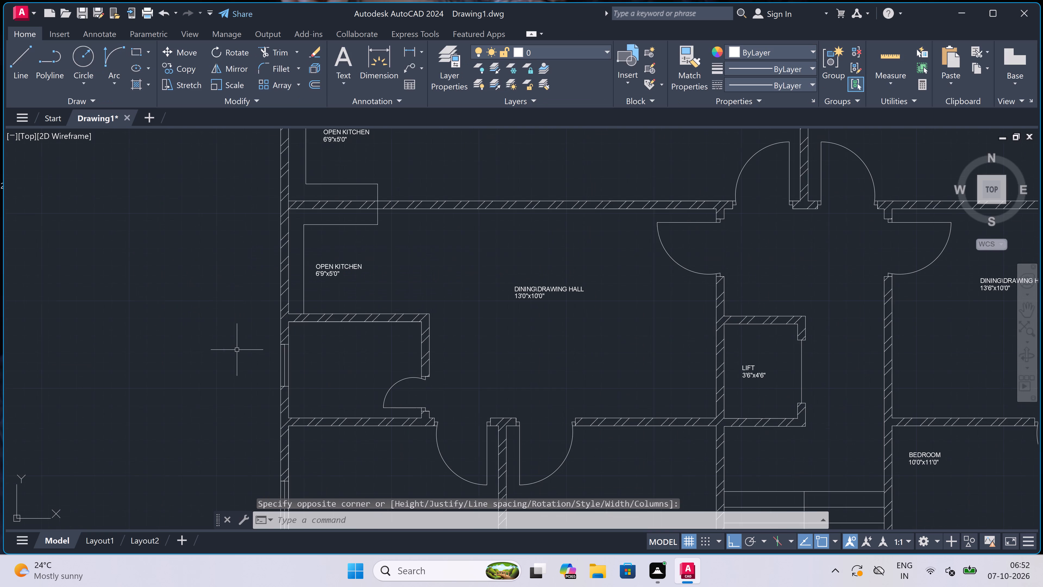
{"action": "scroll", "coordinate": [385, 355], "scroll_direction": "up", "scroll_amount": 3}
{"action": "key", "text": "space"}
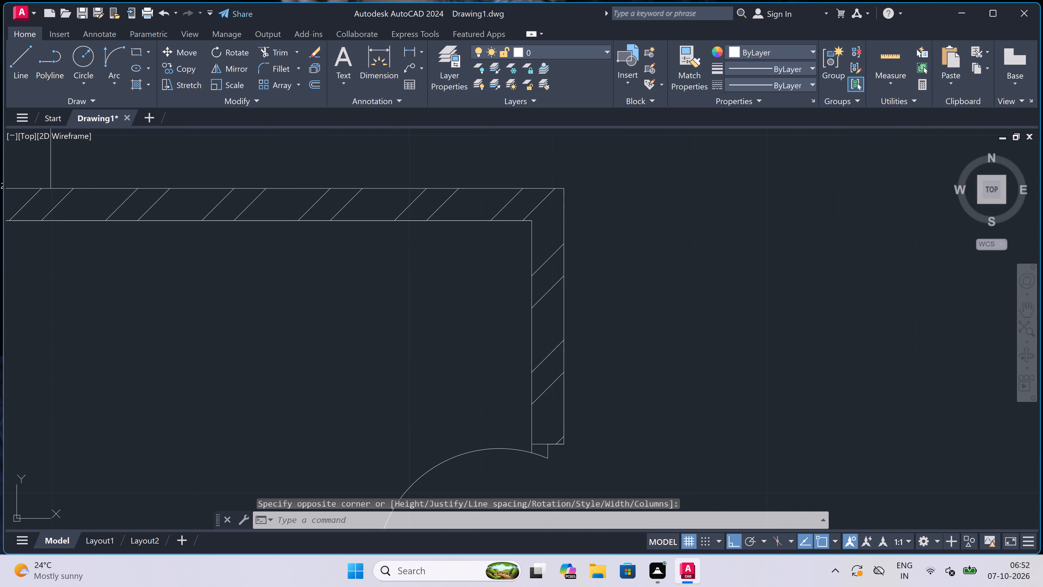
{"action": "scroll", "coordinate": [385, 355], "scroll_direction": "down", "scroll_amount": 2}
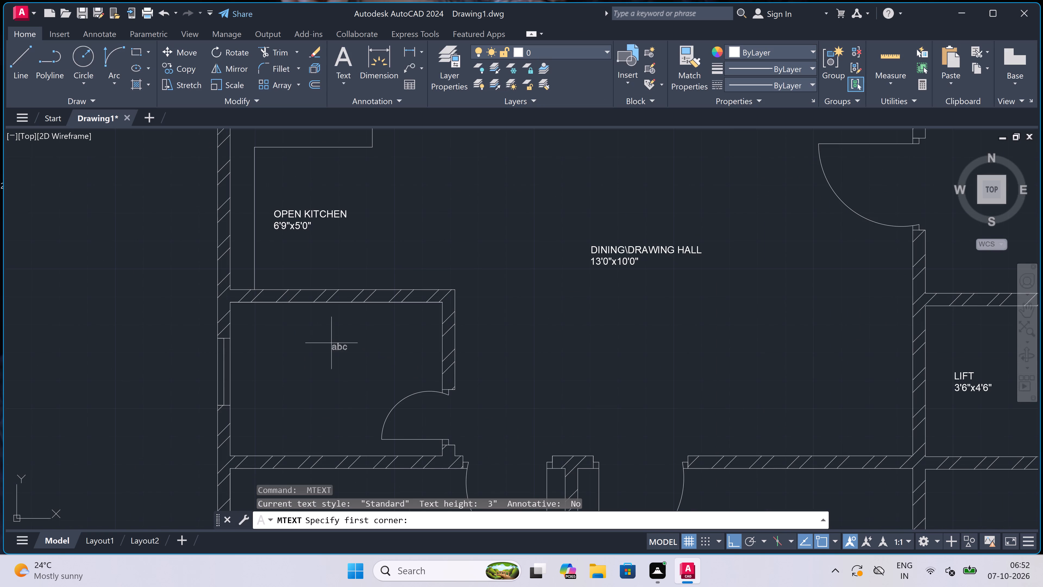
{"action": "left_click", "coordinate": [323, 341]}
{"action": "left_click", "coordinate": [617, 338]}
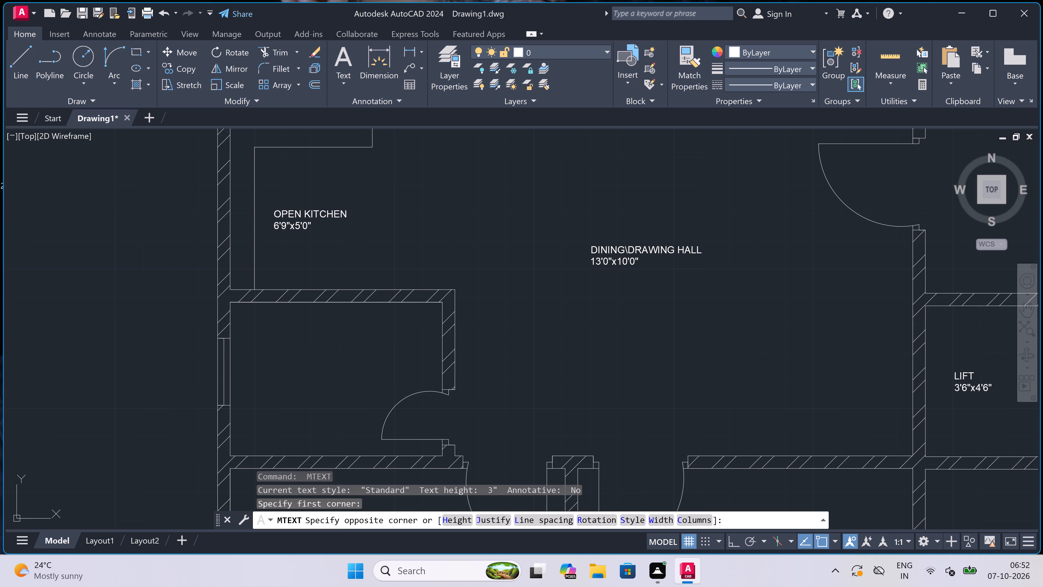
{"action": "scroll", "coordinate": [277, 337], "scroll_direction": "up", "scroll_amount": 3}
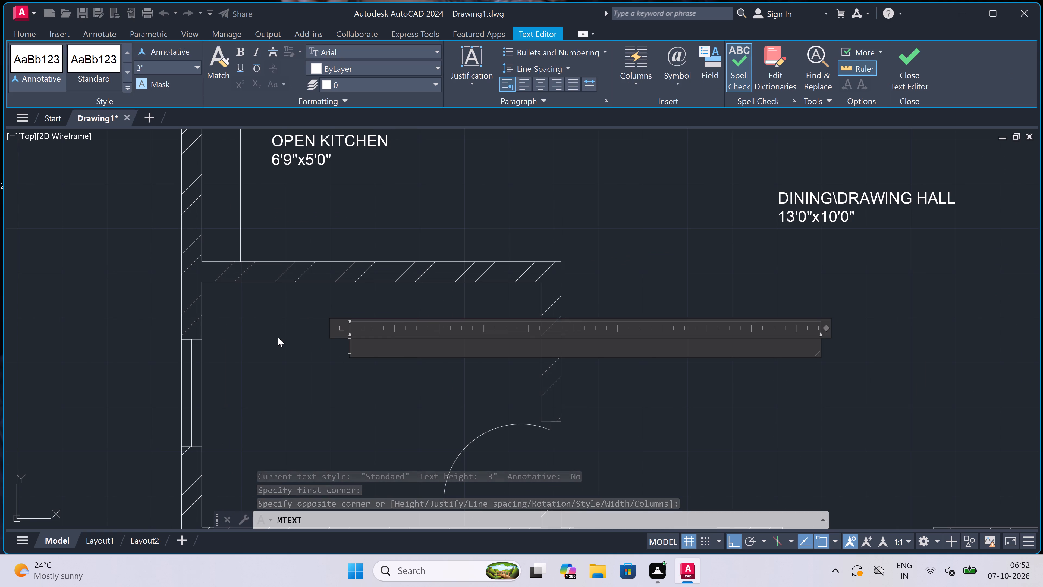
{"action": "type", "text": "TOILET"}
{"action": "key", "text": "Return"}
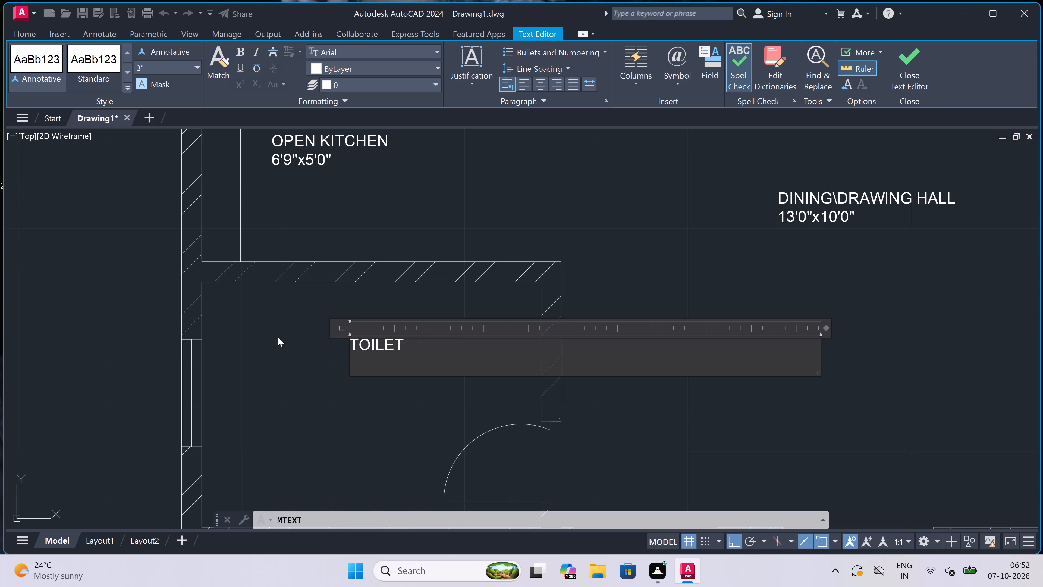
{"action": "type", "text": "6'"}
{"action": "key", "text": "4"}
{"action": "key", "text": "shift+quotedbl"}
{"action": "key", "text": "x"}
{"action": "type", "text": "4'7"}
{"action": "key", "text": "shift+quotedbl"}
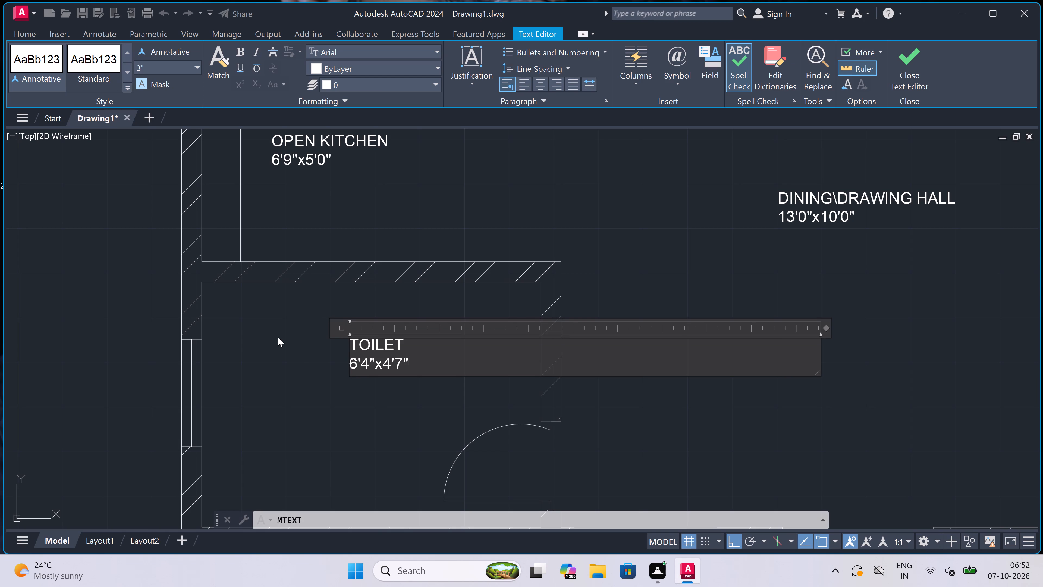
{"action": "left_click_drag", "start_coordinate": [358, 422], "coordinate": [361, 422]}
Add a multiline text label reading BEDROOM and 10'0"x11'0" in the southwest corner room below the newly labelled toilet.
{"action": "scroll", "coordinate": [389, 314], "scroll_direction": "down", "scroll_amount": 5}
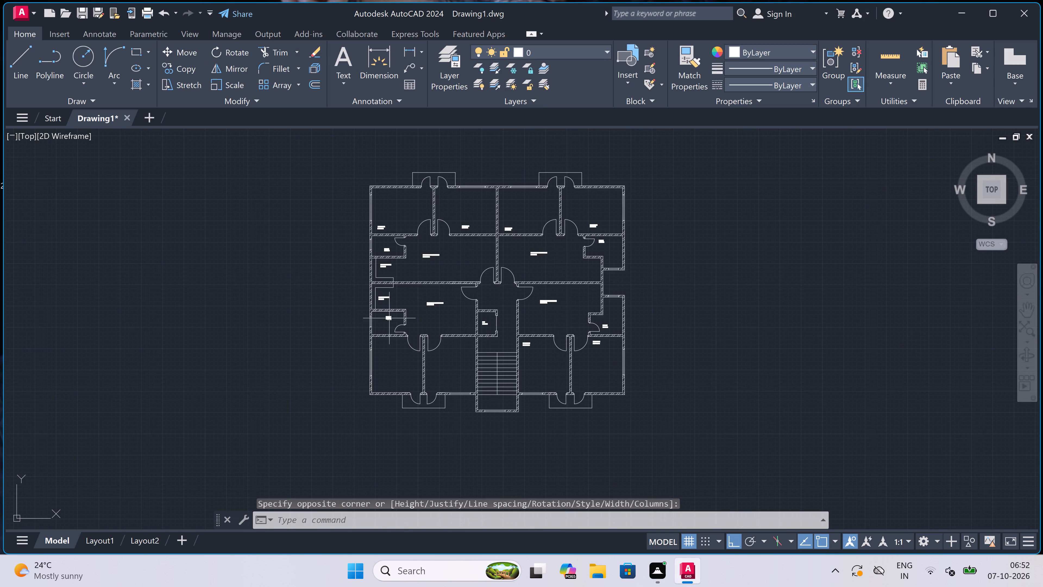
{"action": "scroll", "coordinate": [385, 352], "scroll_direction": "up", "scroll_amount": 5}
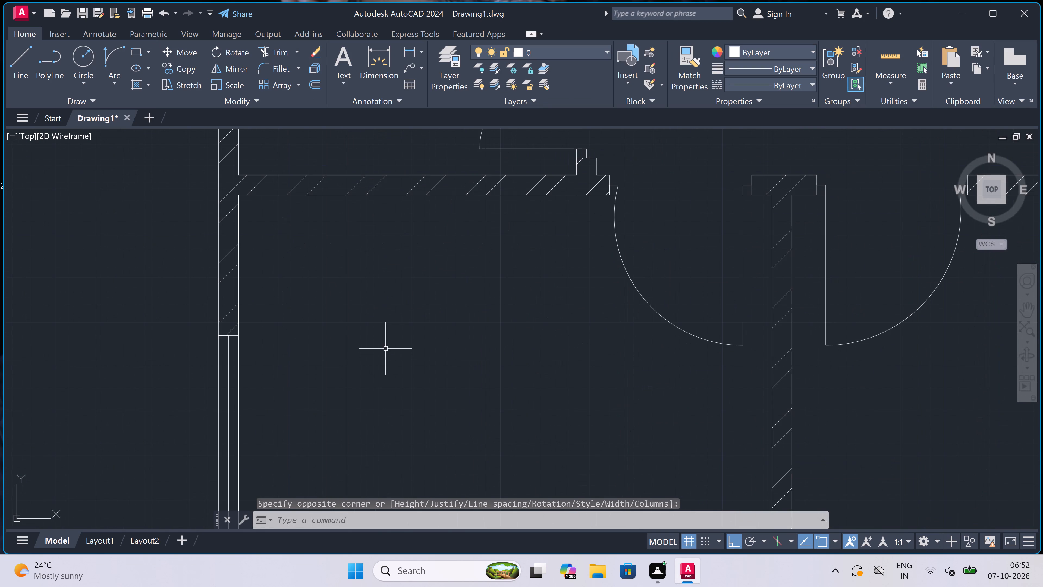
{"action": "key", "text": "space"}
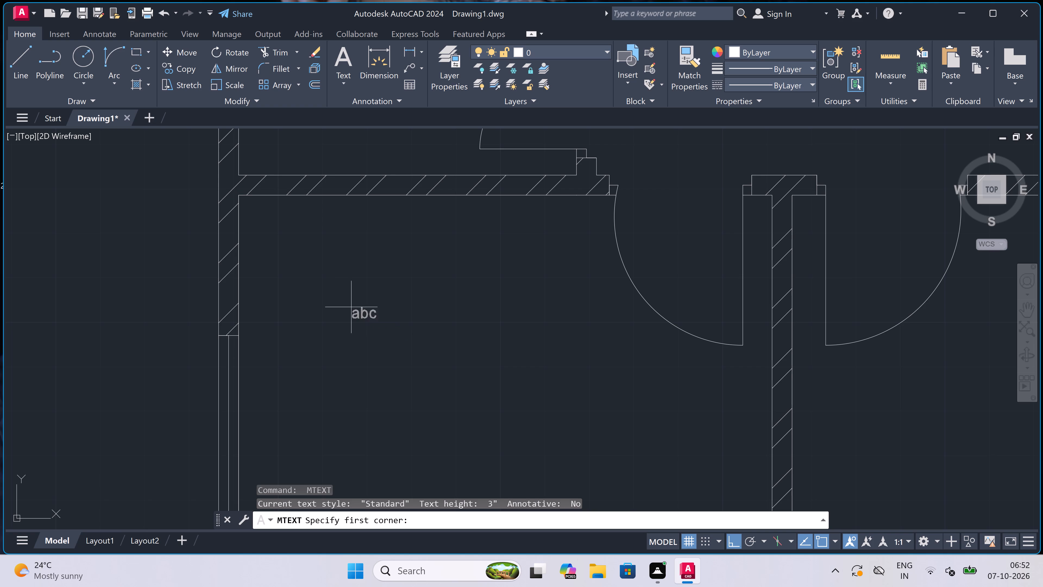
{"action": "left_click_drag", "start_coordinate": [283, 258], "coordinate": [297, 258]}
{"action": "left_click", "coordinate": [849, 268]}
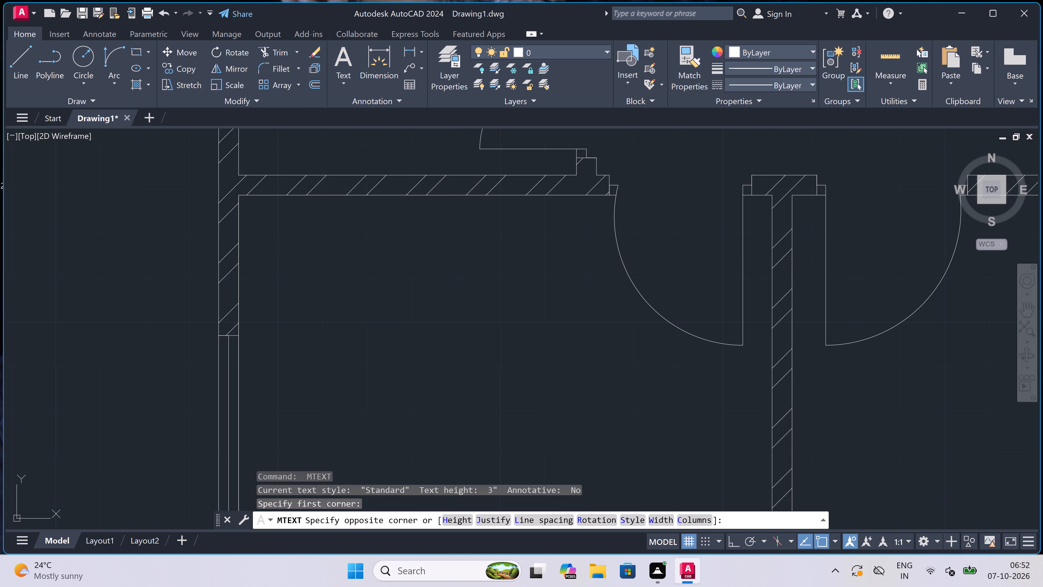
{"action": "scroll", "coordinate": [336, 192], "scroll_direction": "up", "scroll_amount": 2}
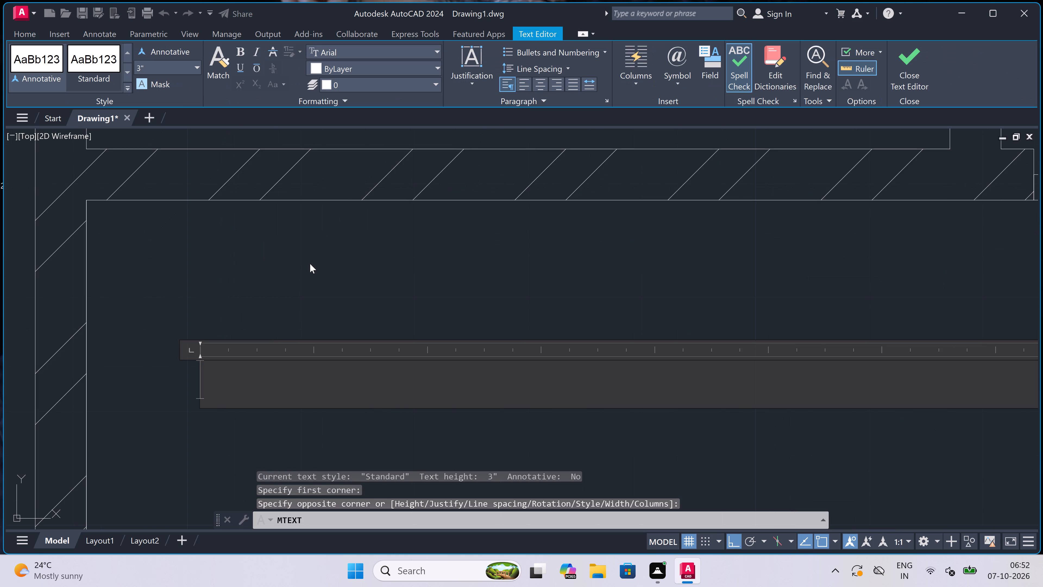
{"action": "type", "text": "BEDROOM"}
{"action": "key", "text": "Return"}
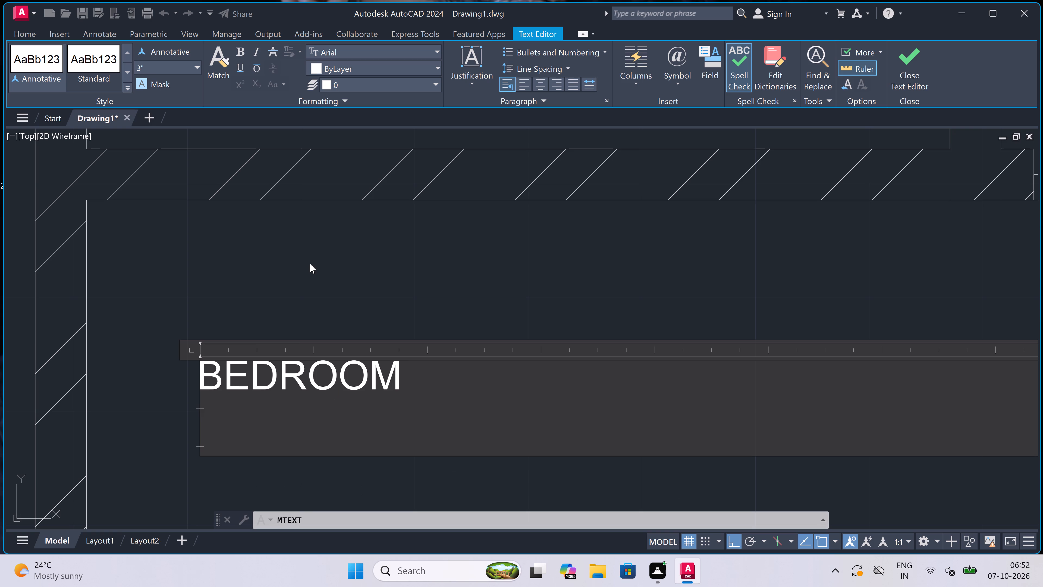
{"action": "type", "text": "10'0"}
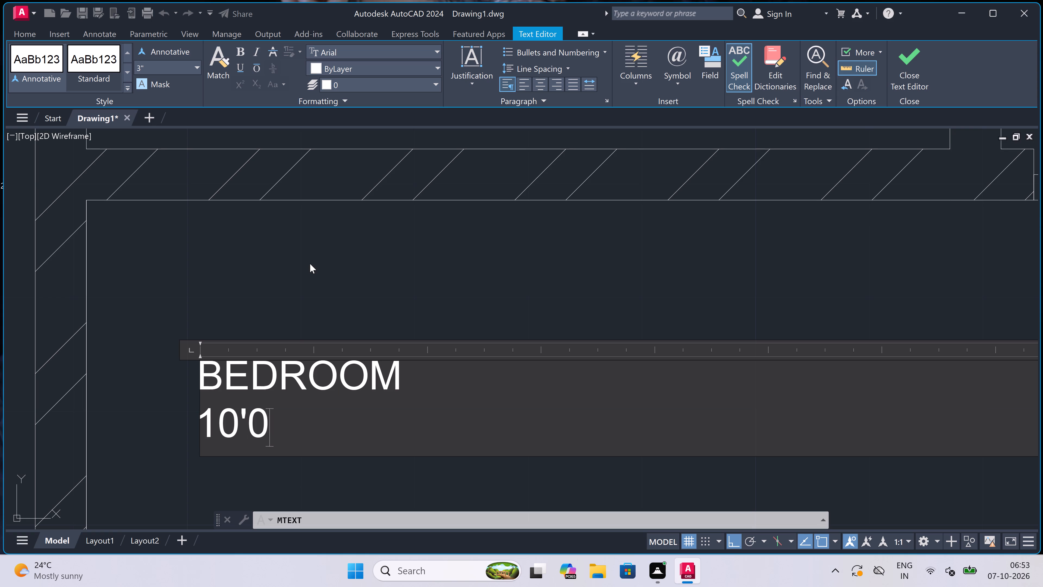
{"action": "type", "text": "\"x"}
{"action": "type", "text": "11"}
{"action": "type", "text": "'0\""}
{"action": "left_click", "coordinate": [319, 273]}
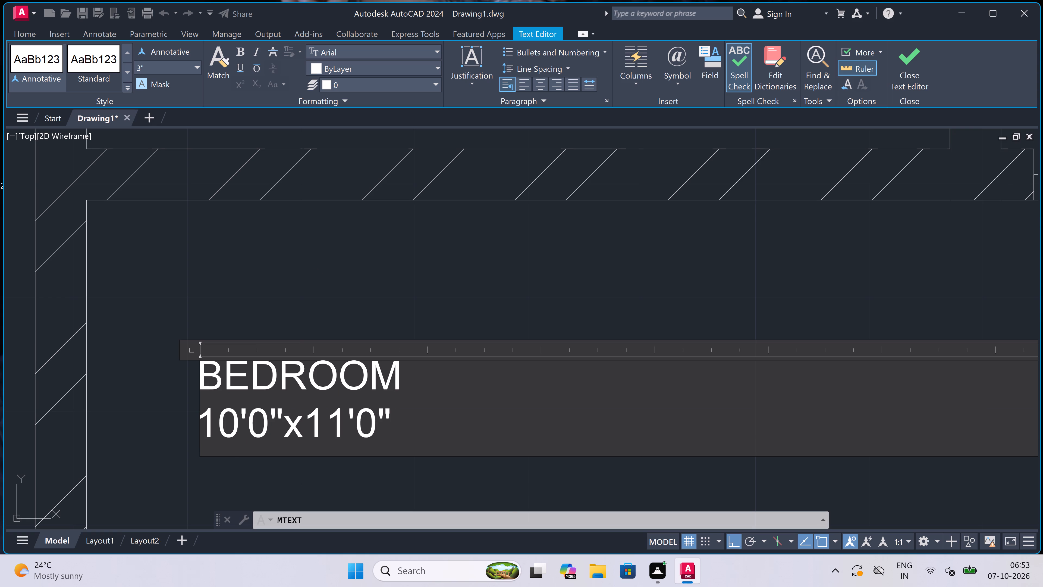
Add a multiline text label reading BEDROOM and 10'0"x11'0" in the room between the southwest bedroom and the staircase.
{"action": "scroll", "coordinate": [320, 274], "scroll_direction": "down", "scroll_amount": 12}
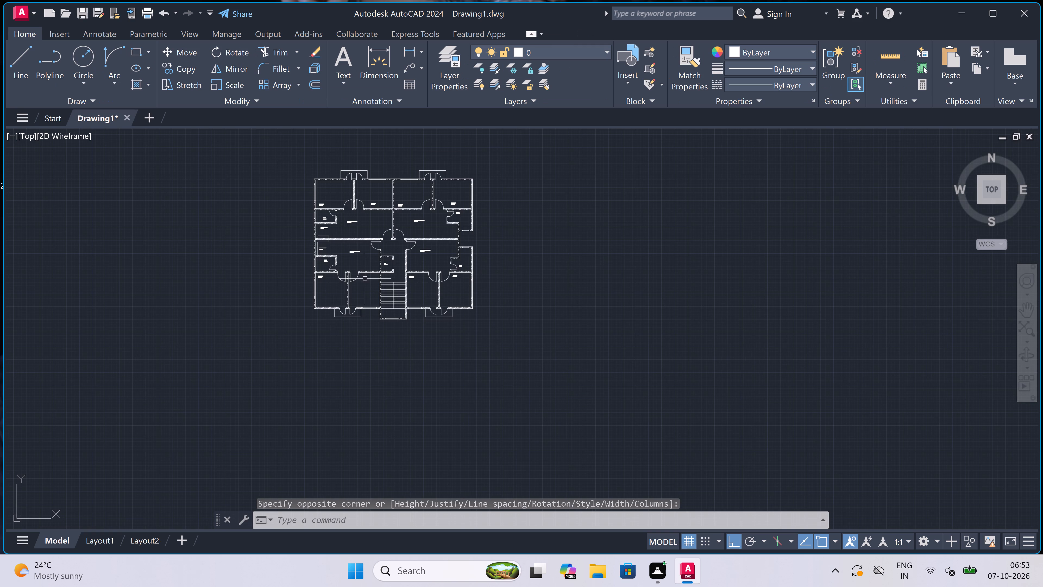
{"action": "scroll", "coordinate": [360, 281], "scroll_direction": "up", "scroll_amount": 3}
{"action": "scroll", "coordinate": [402, 238], "scroll_direction": "up", "scroll_amount": 3}
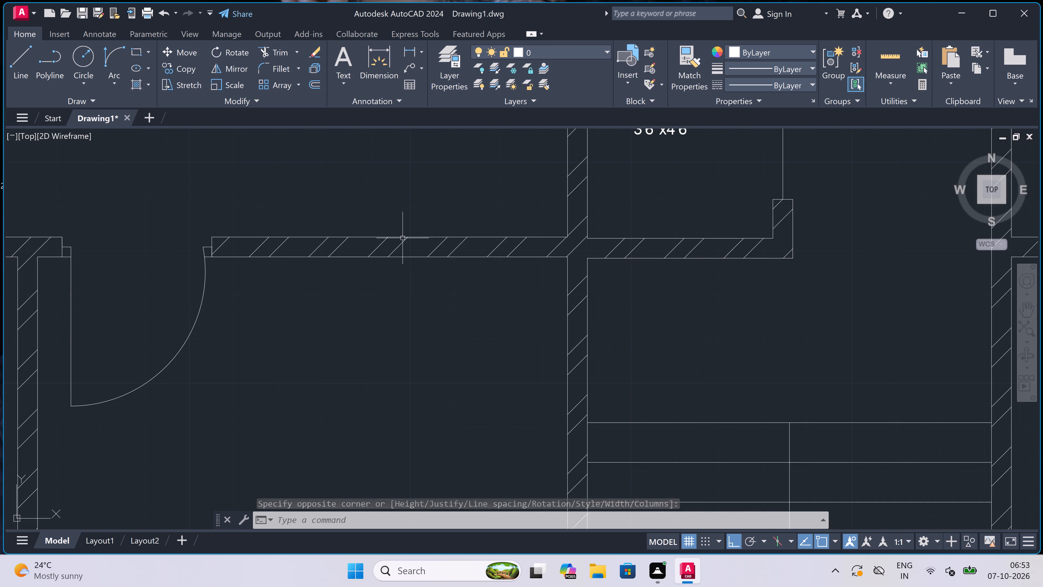
{"action": "key", "text": "space"}
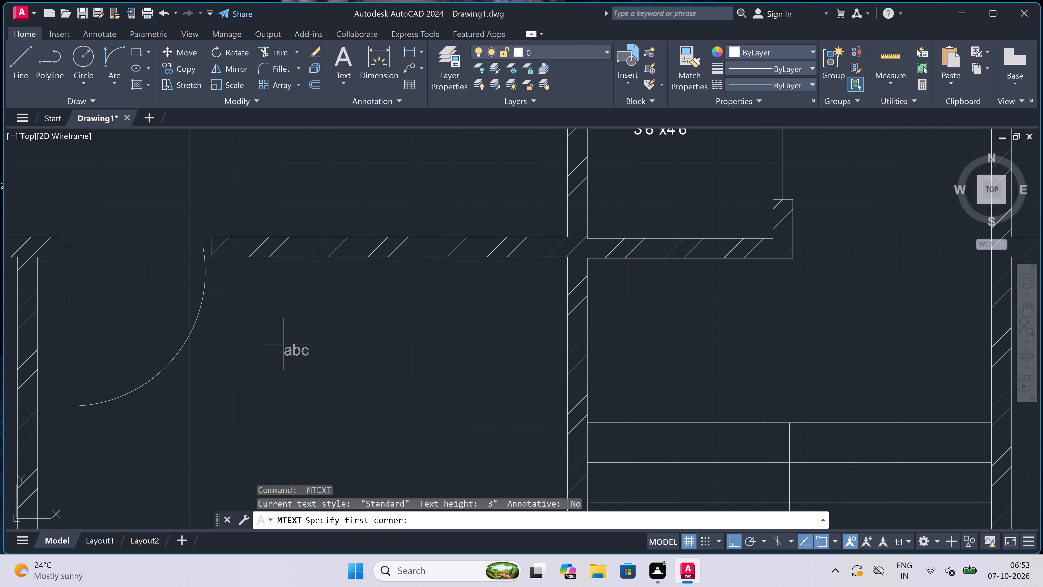
{"action": "left_click_drag", "start_coordinate": [274, 353], "coordinate": [279, 354]}
{"action": "left_click", "coordinate": [741, 369]}
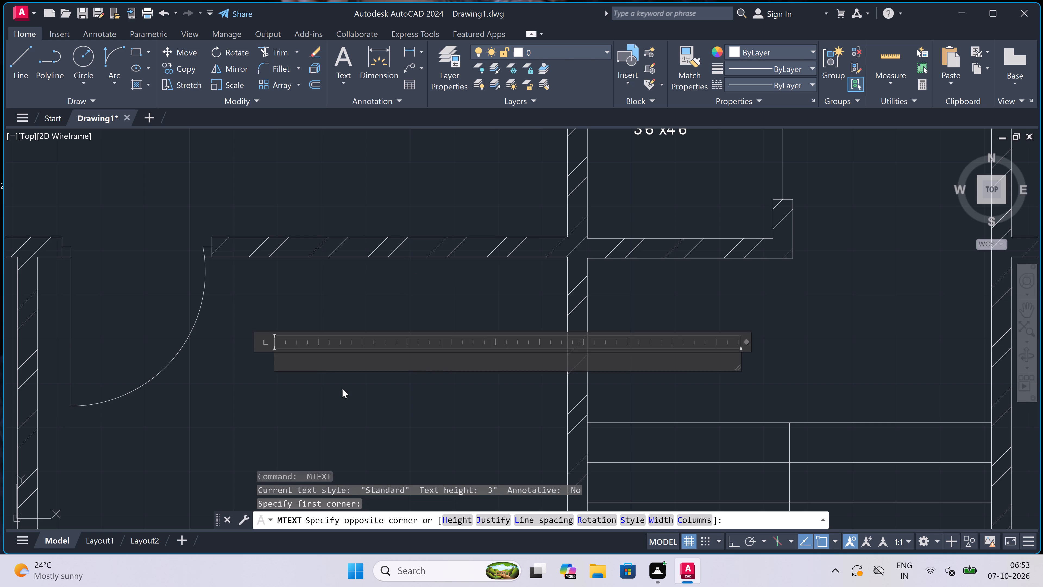
{"action": "scroll", "coordinate": [342, 389], "scroll_direction": "up", "scroll_amount": 1}
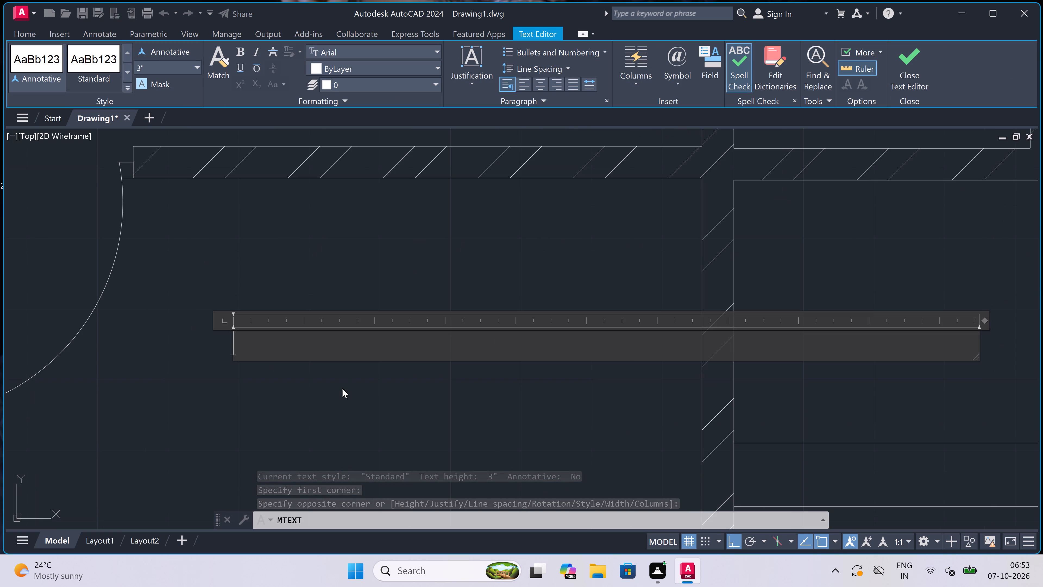
{"action": "type", "text": "BEDROOM"}
{"action": "key", "text": "Return"}
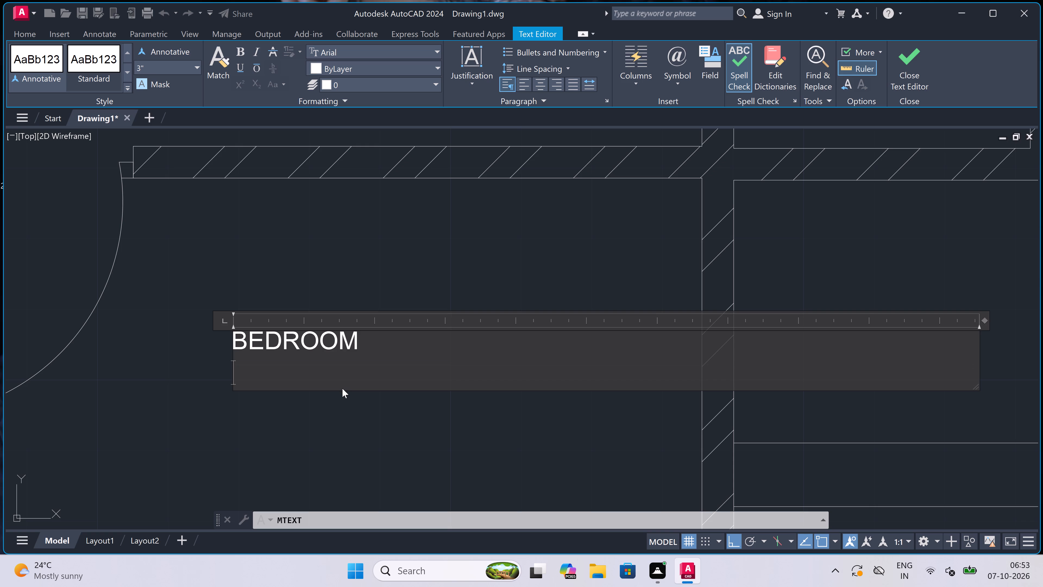
{"action": "key", "text": "1"}
{"action": "type", "text": "0'0"}
{"action": "type", "text": "\"x11"}
{"action": "type", "text": "'0\""}
{"action": "left_click", "coordinate": [347, 392]}
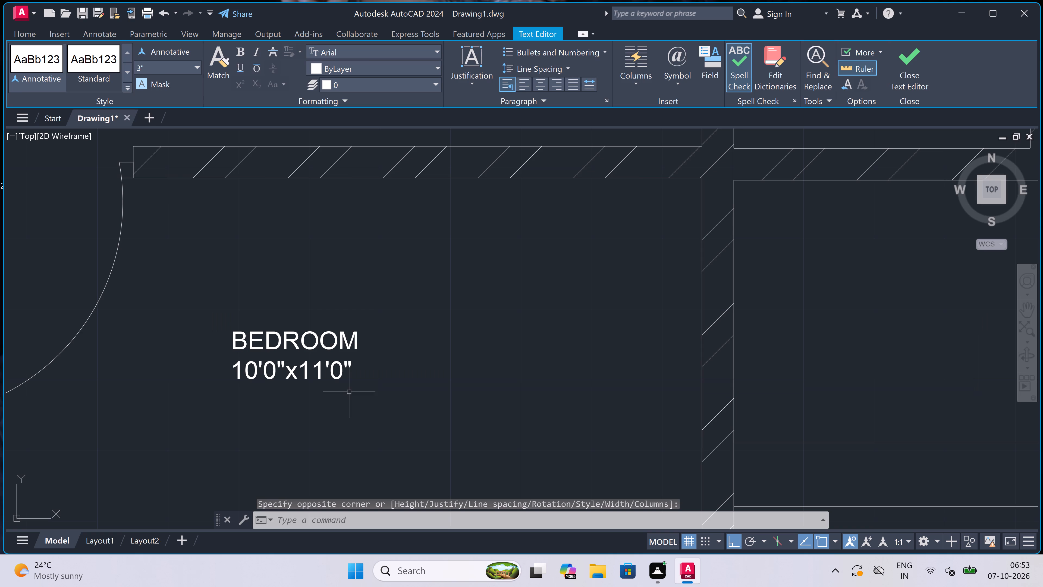
Add a multiline text label reading 3'0" WIDE BALCONY in the southwest balcony, below its two door swings.
{"action": "scroll", "coordinate": [376, 337], "scroll_direction": "down", "scroll_amount": 4}
{"action": "scroll", "coordinate": [514, 325], "scroll_direction": "up", "scroll_amount": 2}
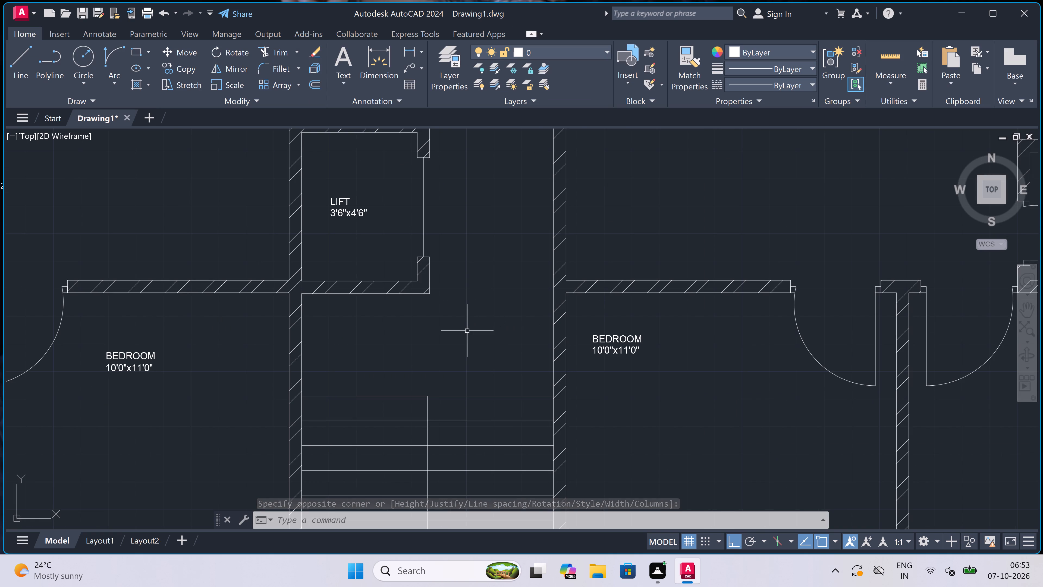
{"action": "scroll", "coordinate": [434, 351], "scroll_direction": "down", "scroll_amount": 1}
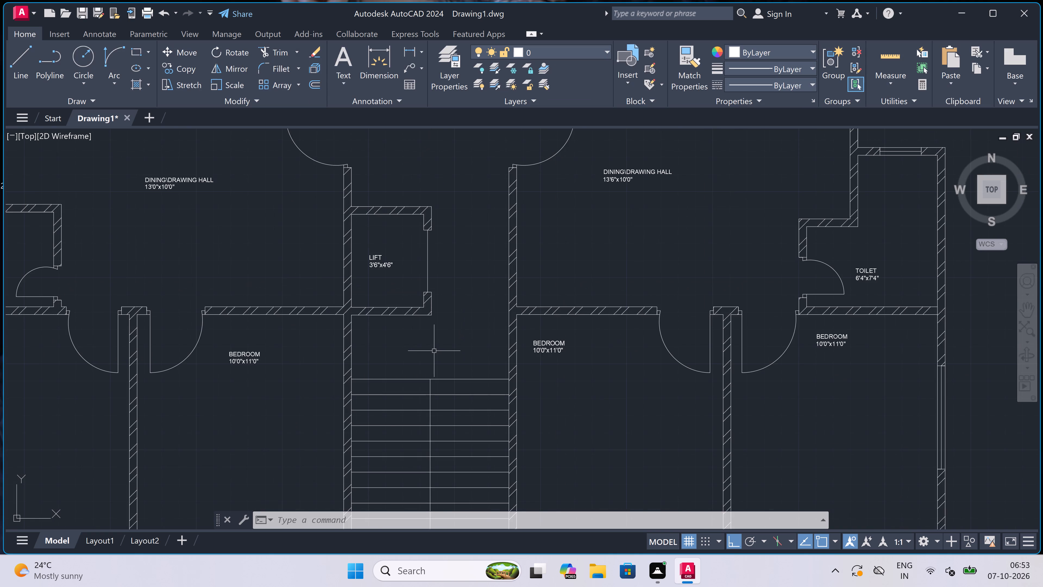
{"action": "scroll", "coordinate": [434, 351], "scroll_direction": "down", "scroll_amount": 2}
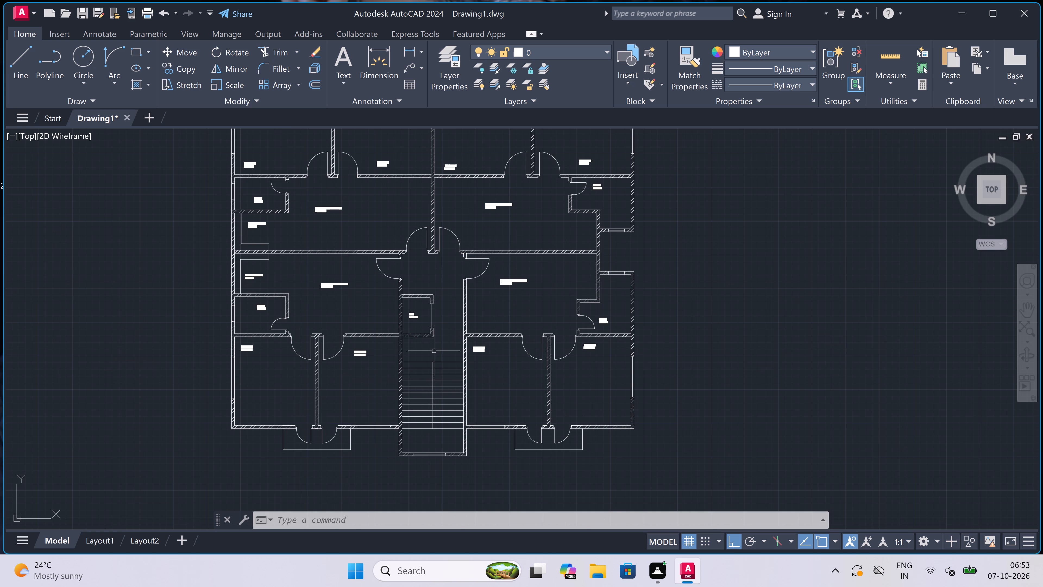
{"action": "scroll", "coordinate": [434, 351], "scroll_direction": "down", "scroll_amount": 1}
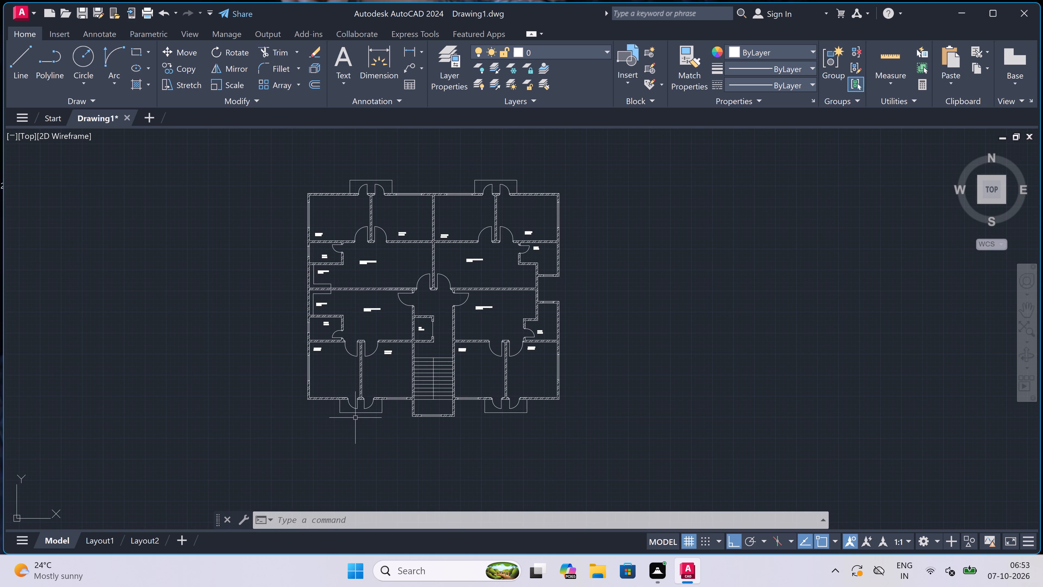
{"action": "scroll", "coordinate": [355, 418], "scroll_direction": "up", "scroll_amount": 4}
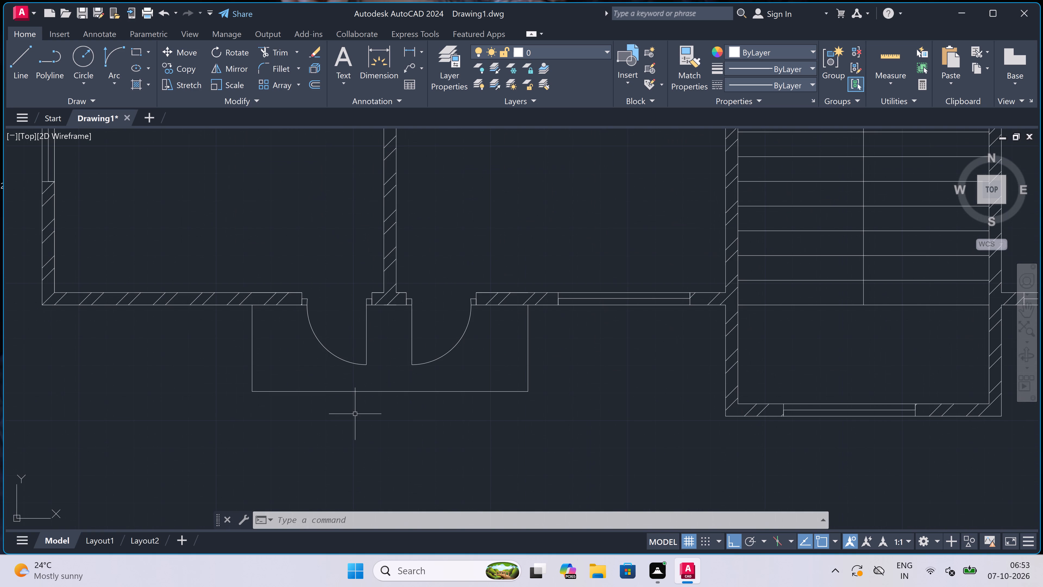
{"action": "scroll", "coordinate": [361, 417], "scroll_direction": "up", "scroll_amount": 2}
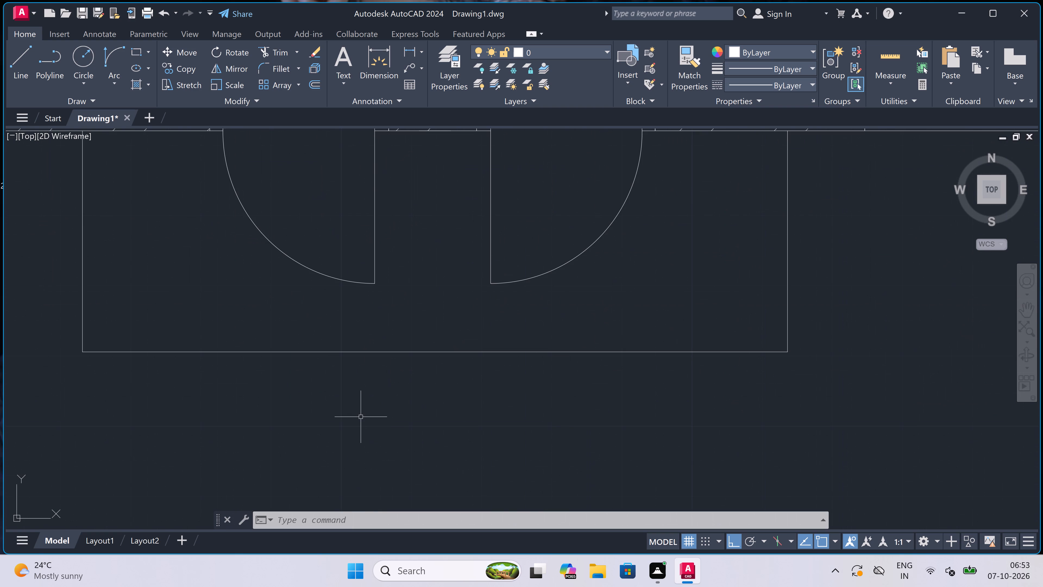
{"action": "key", "text": "space"}
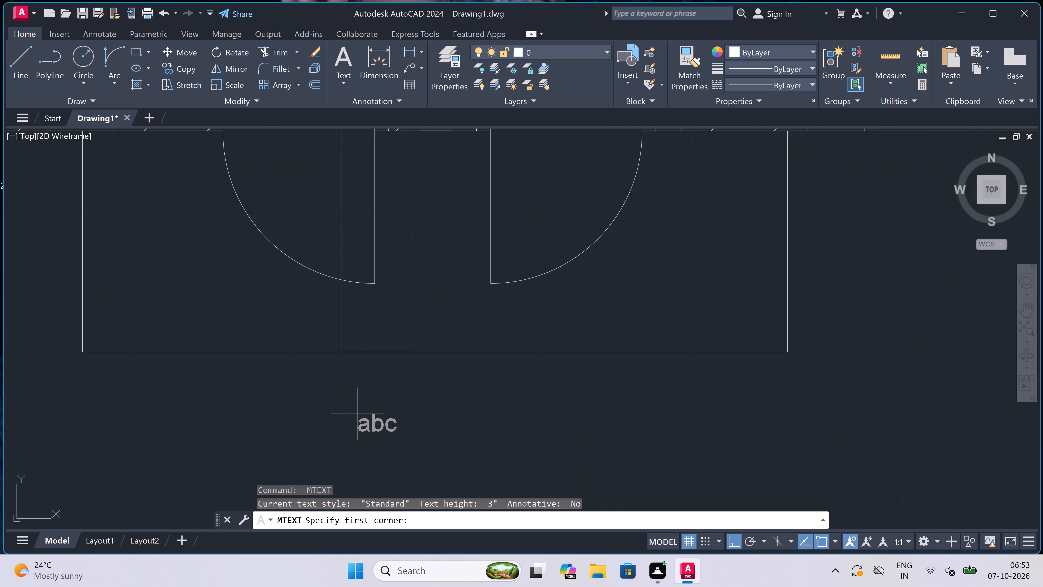
{"action": "scroll", "coordinate": [359, 407], "scroll_direction": "down", "scroll_amount": 1}
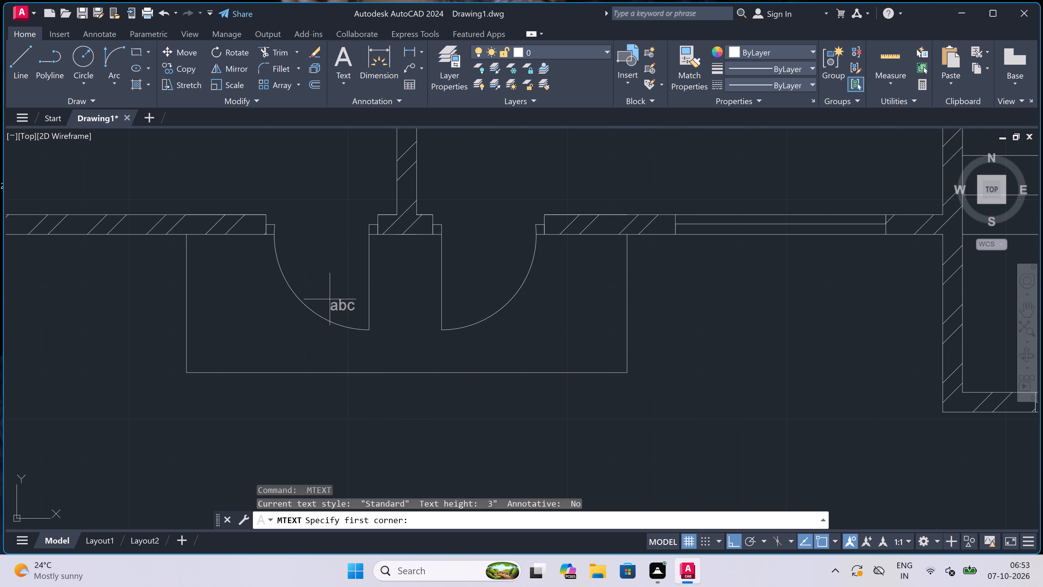
{"action": "scroll", "coordinate": [330, 299], "scroll_direction": "up", "scroll_amount": 1}
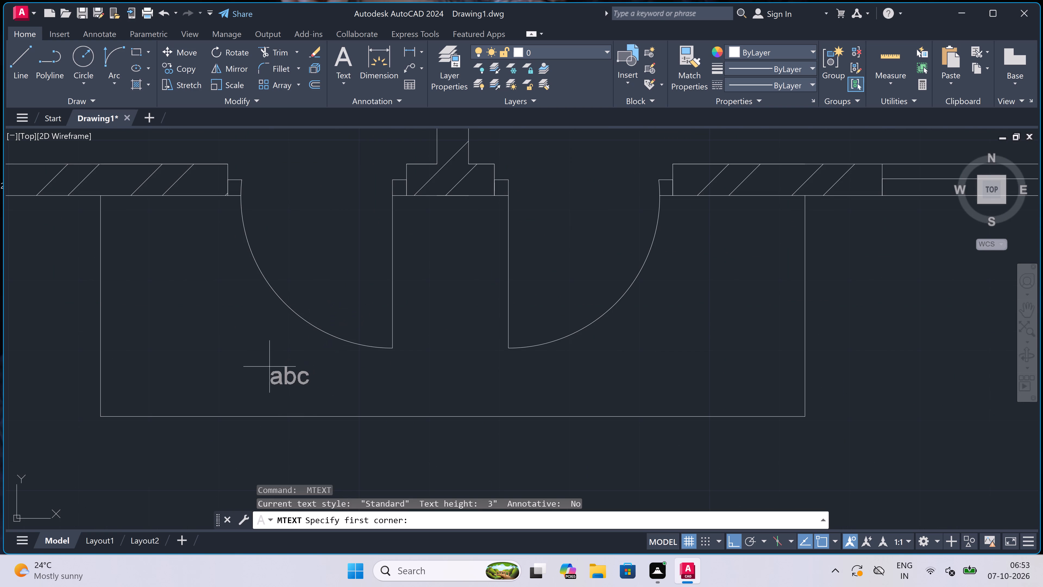
{"action": "left_click", "coordinate": [281, 371]}
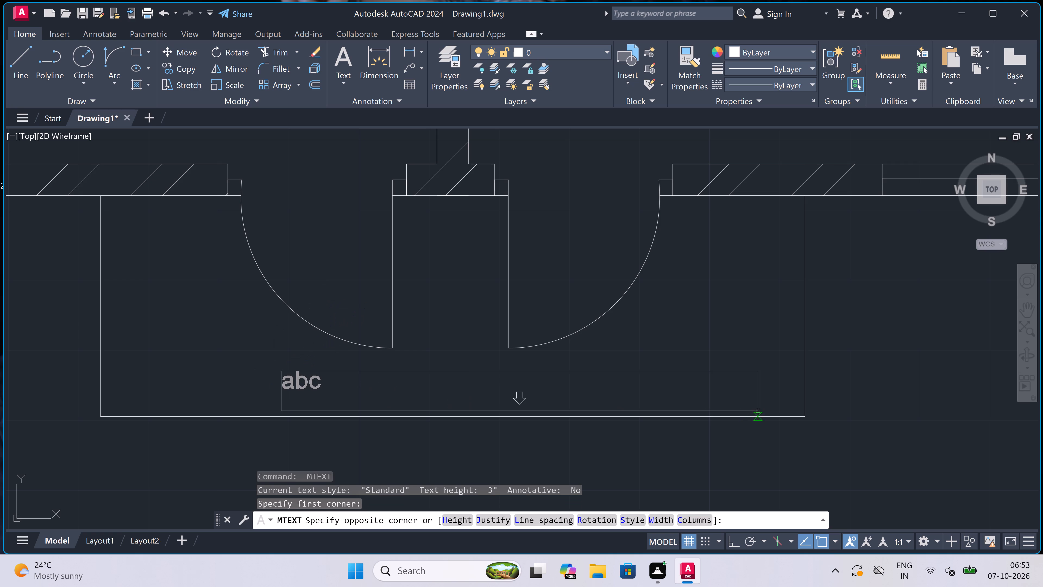
{"action": "left_click", "coordinate": [768, 398]}
{"action": "scroll", "coordinate": [541, 417], "scroll_direction": "up", "scroll_amount": 1}
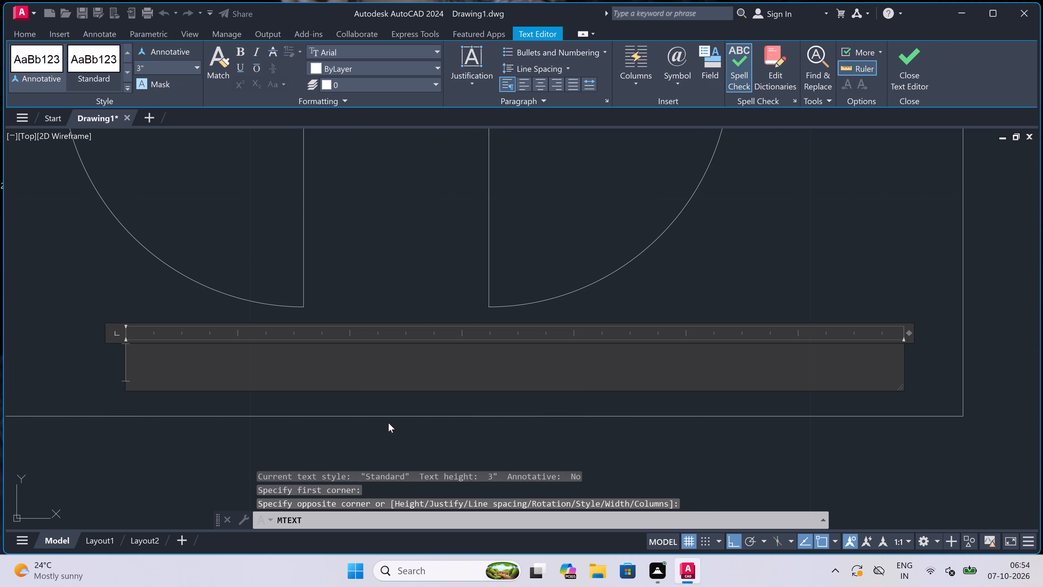
{"action": "scroll", "coordinate": [199, 417], "scroll_direction": "up", "scroll_amount": 1}
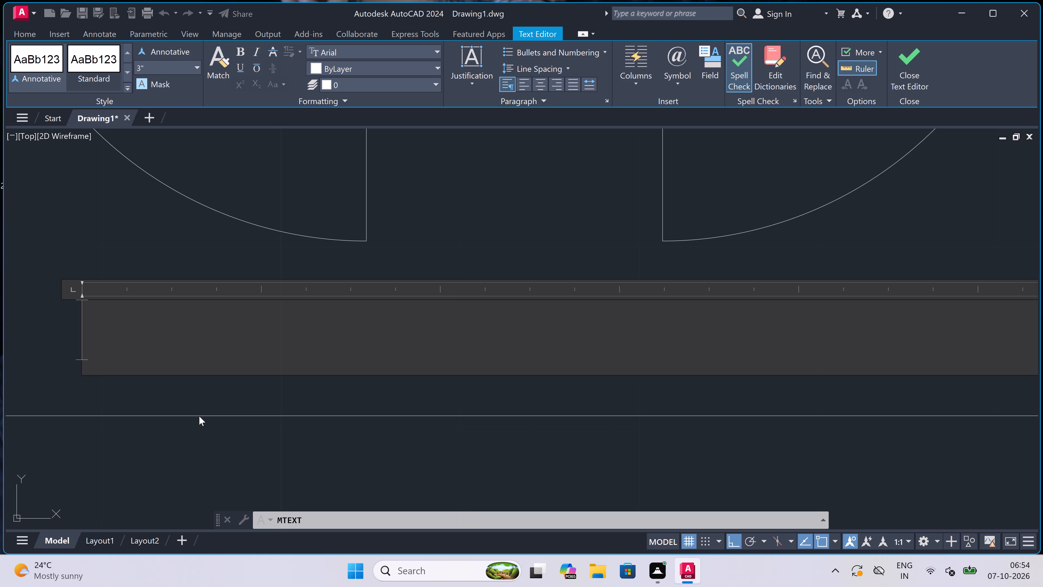
{"action": "type", "text": "3'0\""}
{"action": "key", "text": "space"}
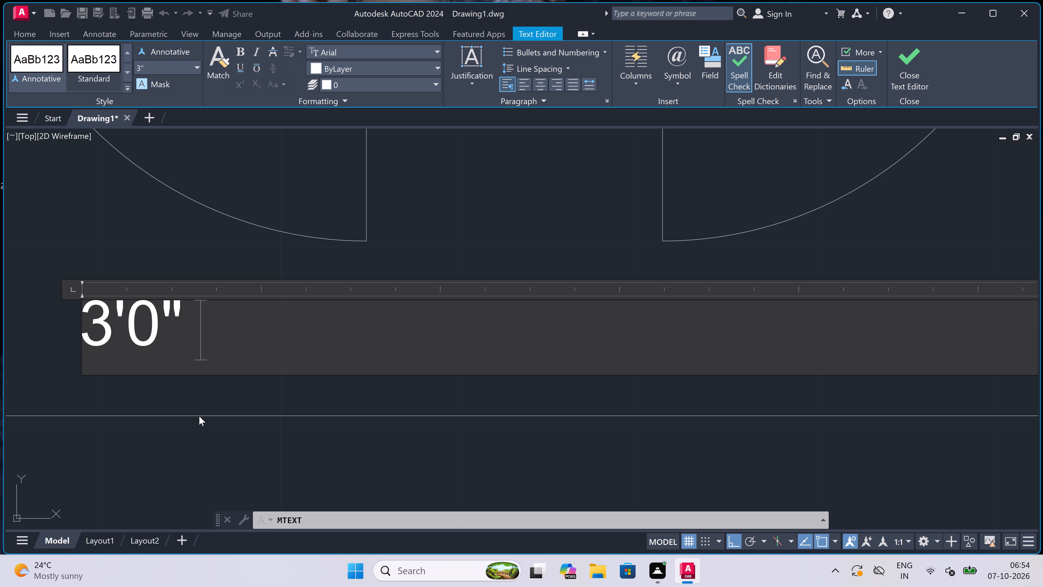
{"action": "key", "text": "w"}
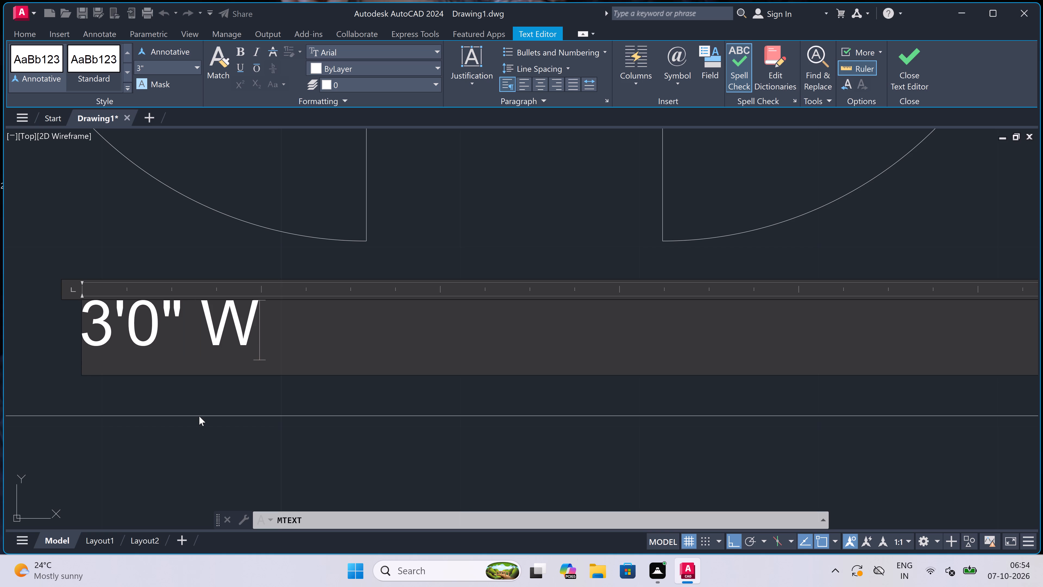
{"action": "type", "text": "IDE"}
{"action": "key", "text": "space"}
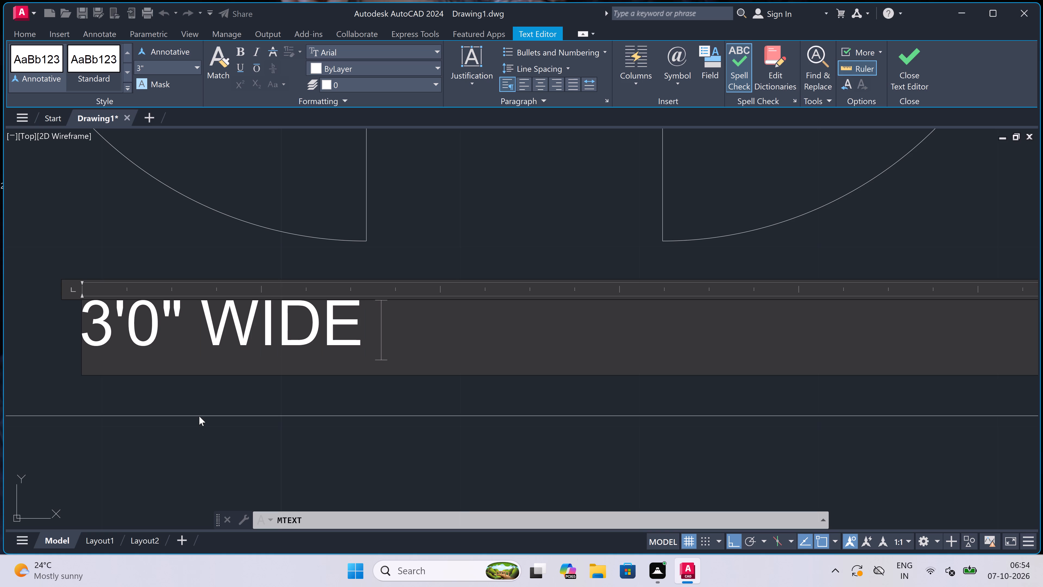
{"action": "type", "text": "BA"}
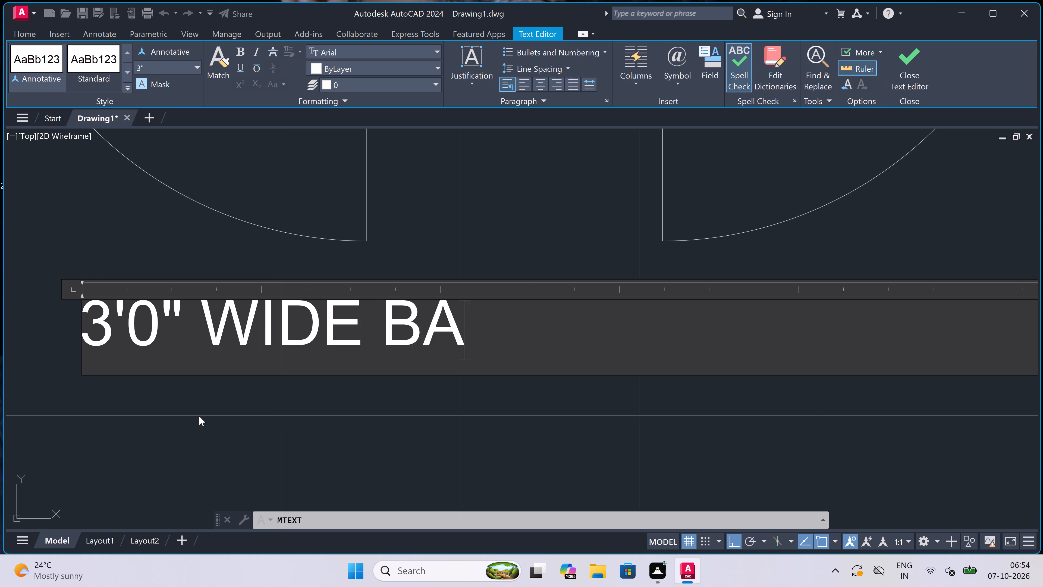
{"action": "type", "text": "LCO"}
{"action": "type", "text": "NY"}
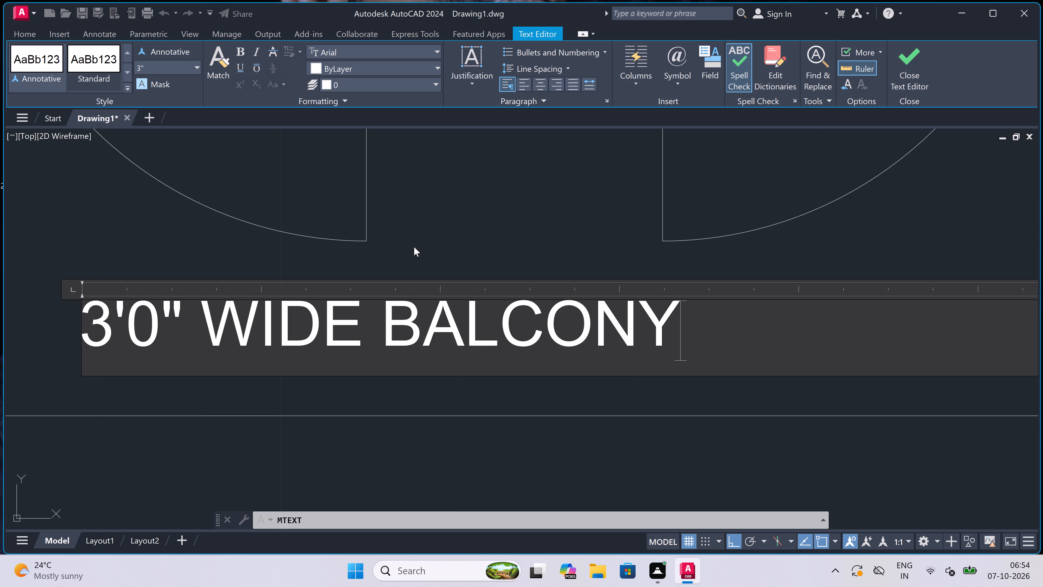
{"action": "left_click_drag", "start_coordinate": [435, 214], "coordinate": [435, 220]}
Copy the 3'0" WIDE BALCONY label horizontally into the southeast balcony on the other side of the staircase.
{"action": "scroll", "coordinate": [418, 268], "scroll_direction": "down", "scroll_amount": 5}
{"action": "scroll", "coordinate": [419, 271], "scroll_direction": "up", "scroll_amount": 2}
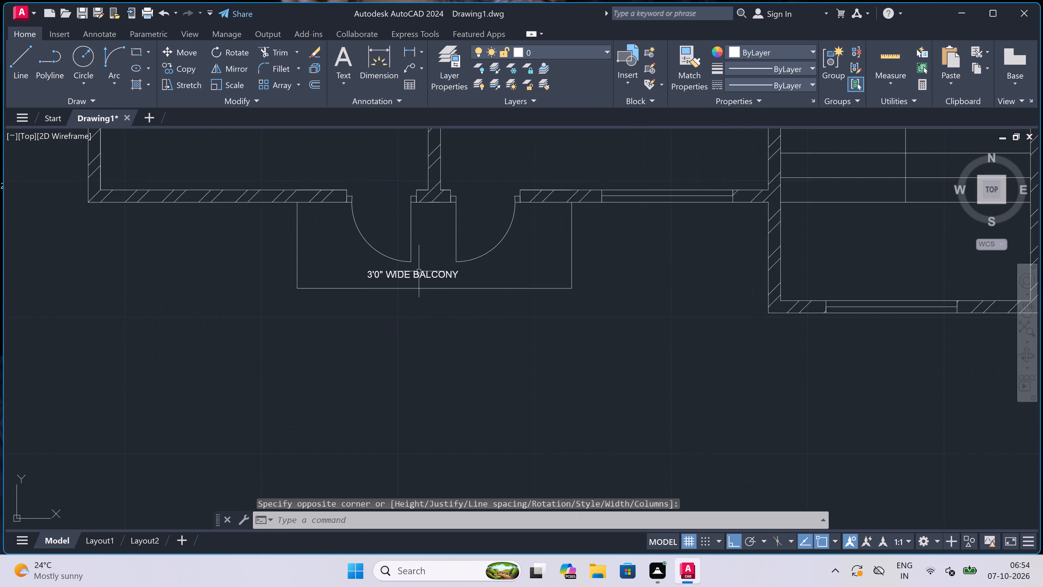
{"action": "scroll", "coordinate": [419, 271], "scroll_direction": "up", "scroll_amount": 1}
{"action": "left_click", "coordinate": [387, 278]}
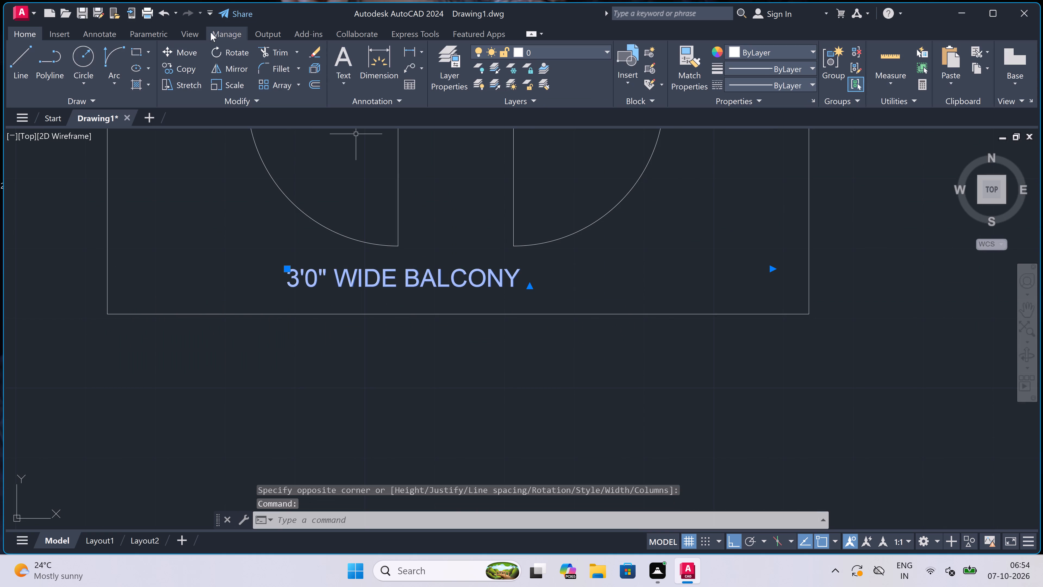
{"action": "left_click", "coordinate": [185, 66]}
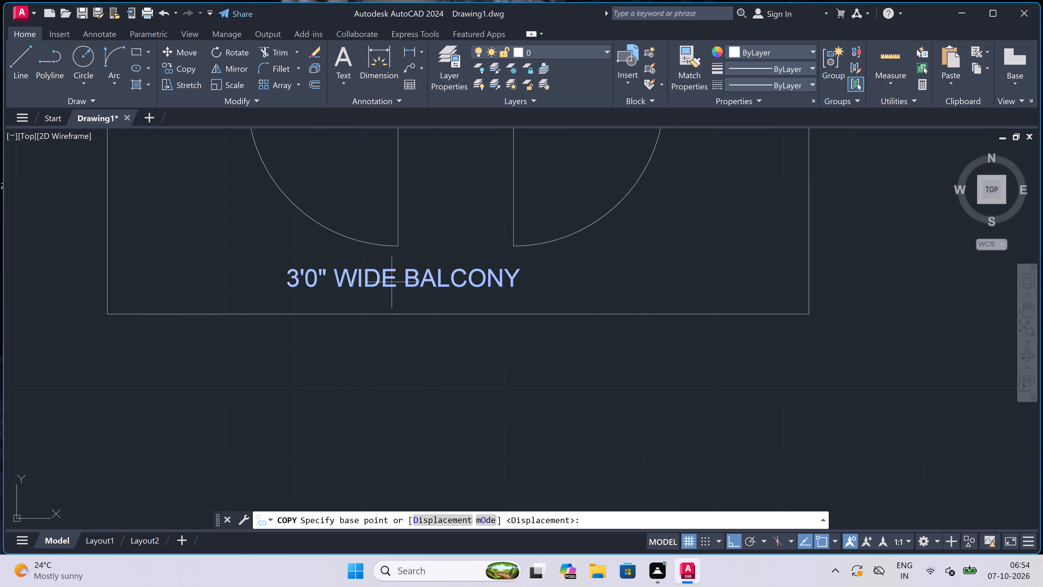
{"action": "double_click", "coordinate": [363, 277]}
{"action": "scroll", "coordinate": [197, 272], "scroll_direction": "down", "scroll_amount": 3}
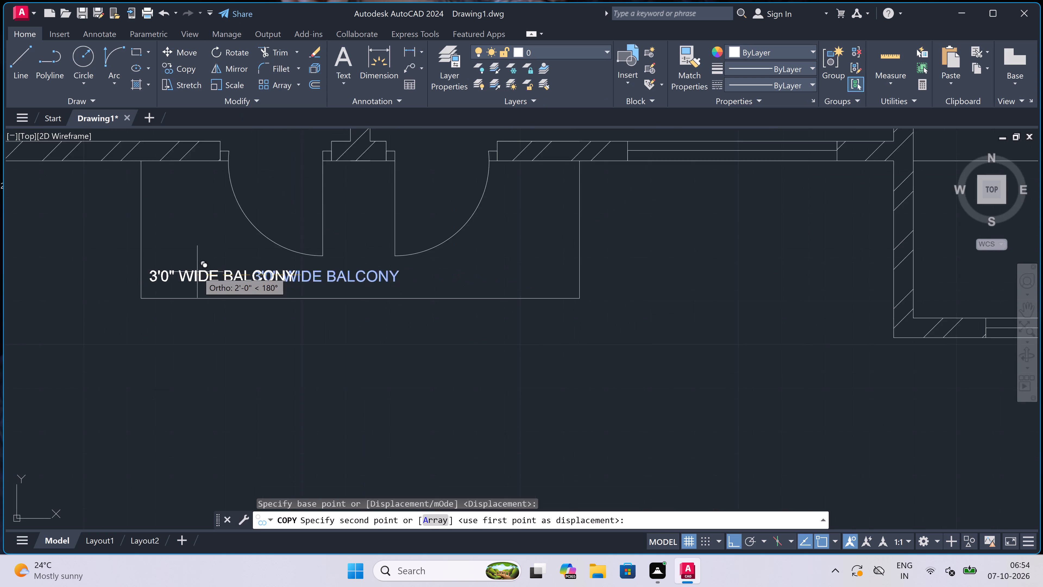
{"action": "scroll", "coordinate": [282, 303], "scroll_direction": "down", "scroll_amount": 2}
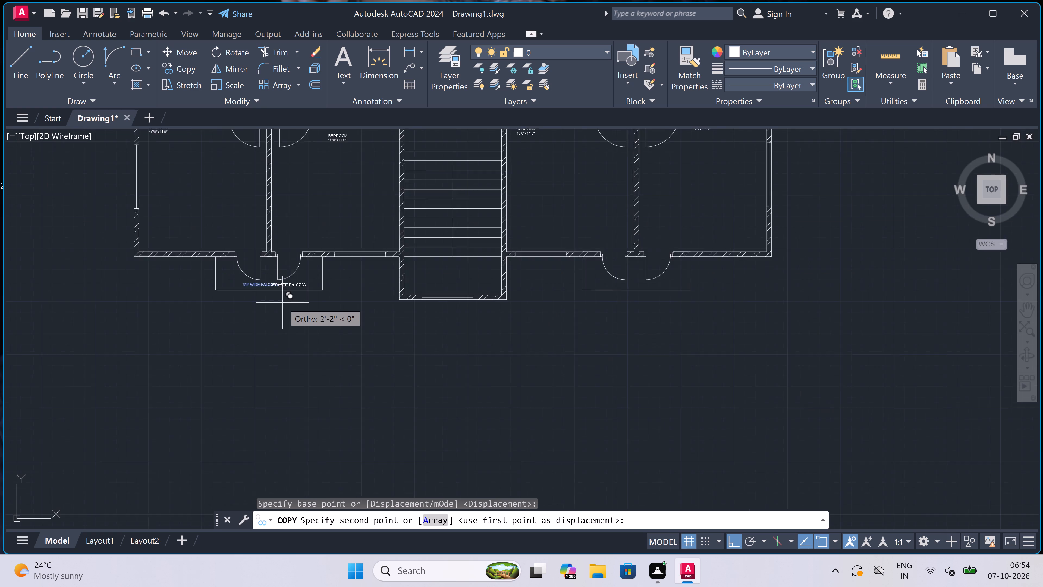
{"action": "scroll", "coordinate": [508, 297], "scroll_direction": "up", "scroll_amount": 4}
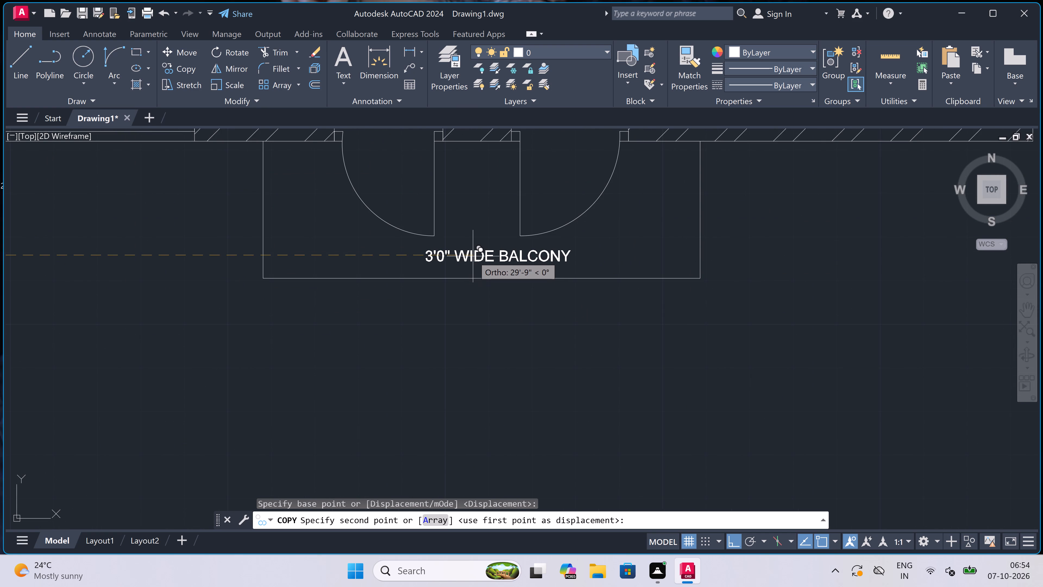
{"action": "scroll", "coordinate": [453, 249], "scroll_direction": "up", "scroll_amount": 2}
{"action": "left_click", "coordinate": [460, 261]}
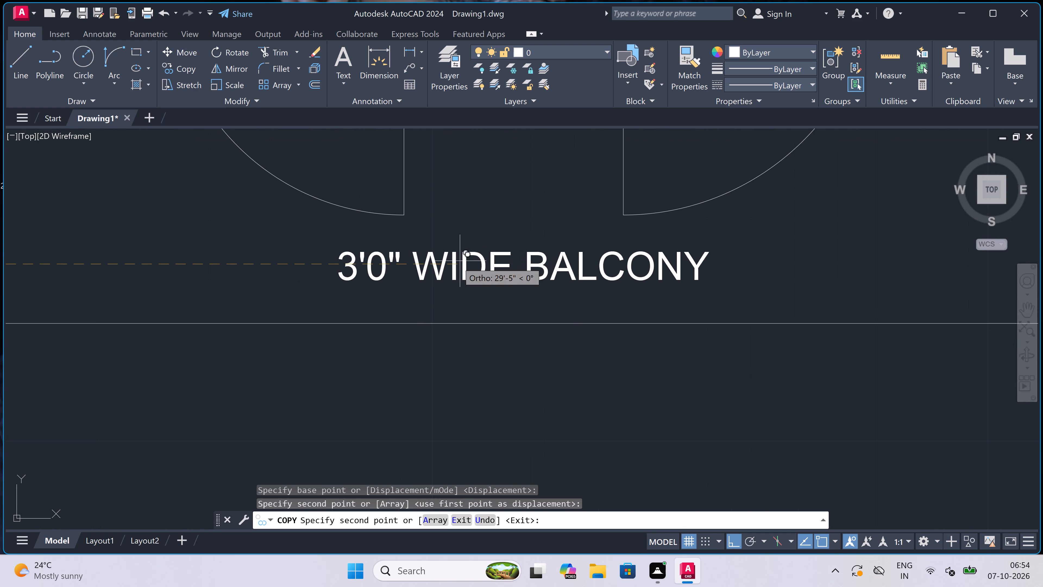
With Ortho off, place further copies of the balcony label in the northeast and northwest balconies, and end the copy.
{"action": "key", "text": "F8"}
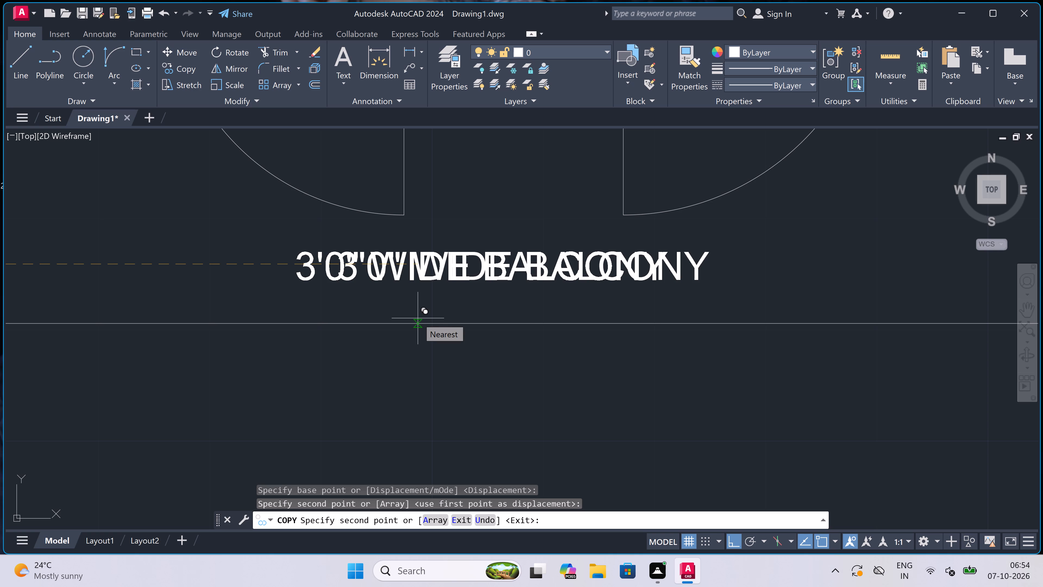
{"action": "scroll", "coordinate": [419, 318], "scroll_direction": "down", "scroll_amount": 8}
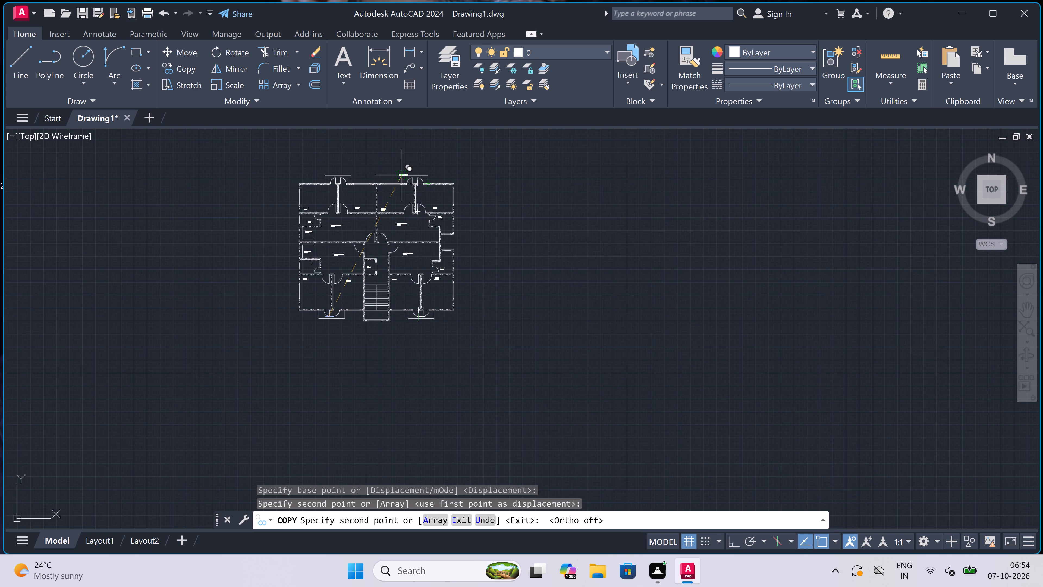
{"action": "scroll", "coordinate": [420, 178], "scroll_direction": "up", "scroll_amount": 4}
{"action": "scroll", "coordinate": [390, 168], "scroll_direction": "up", "scroll_amount": 4}
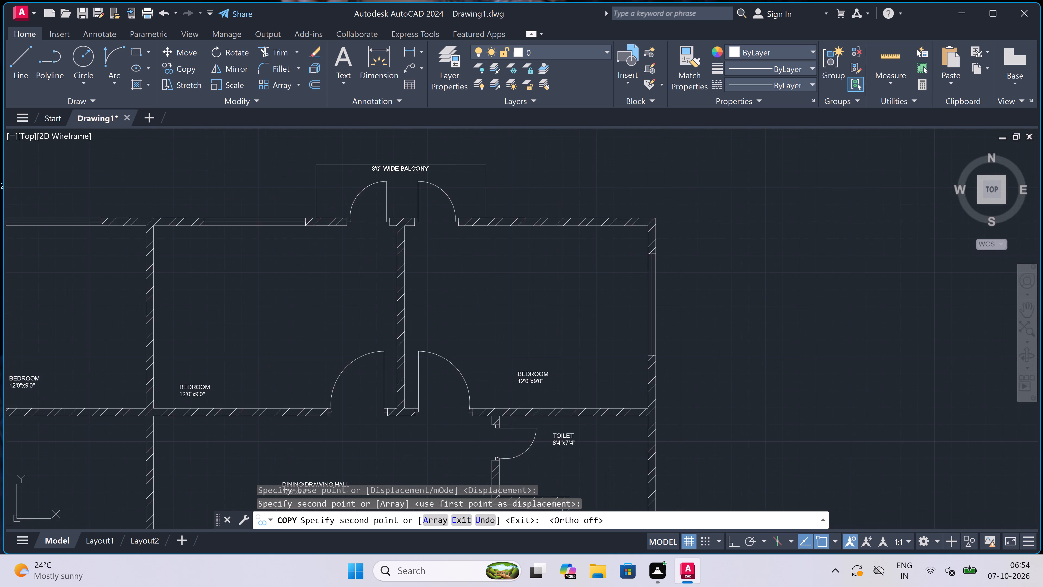
{"action": "scroll", "coordinate": [390, 168], "scroll_direction": "up", "scroll_amount": 2}
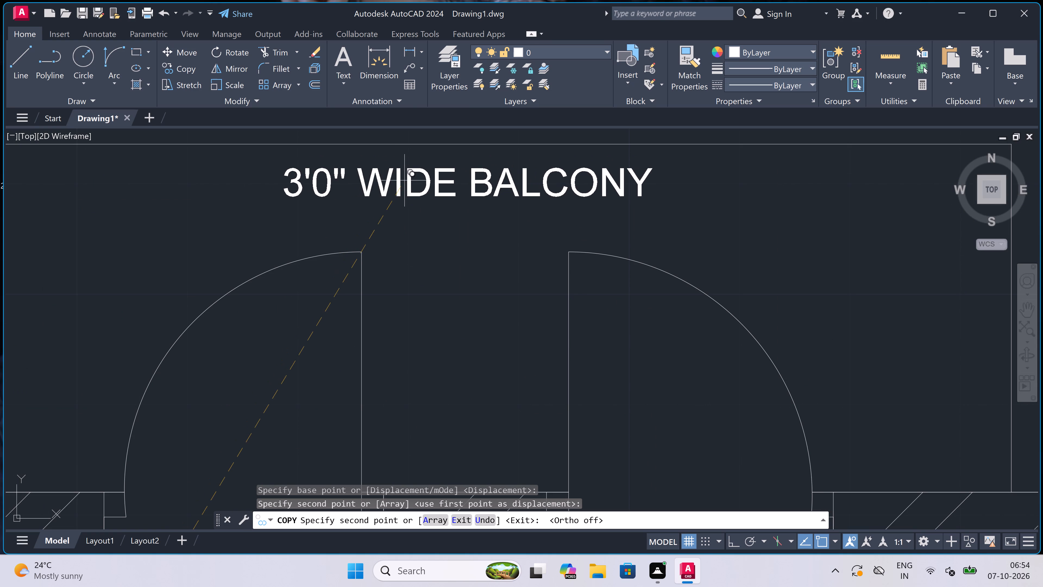
{"action": "left_click", "coordinate": [405, 180]}
{"action": "scroll", "coordinate": [448, 229], "scroll_direction": "down", "scroll_amount": 5}
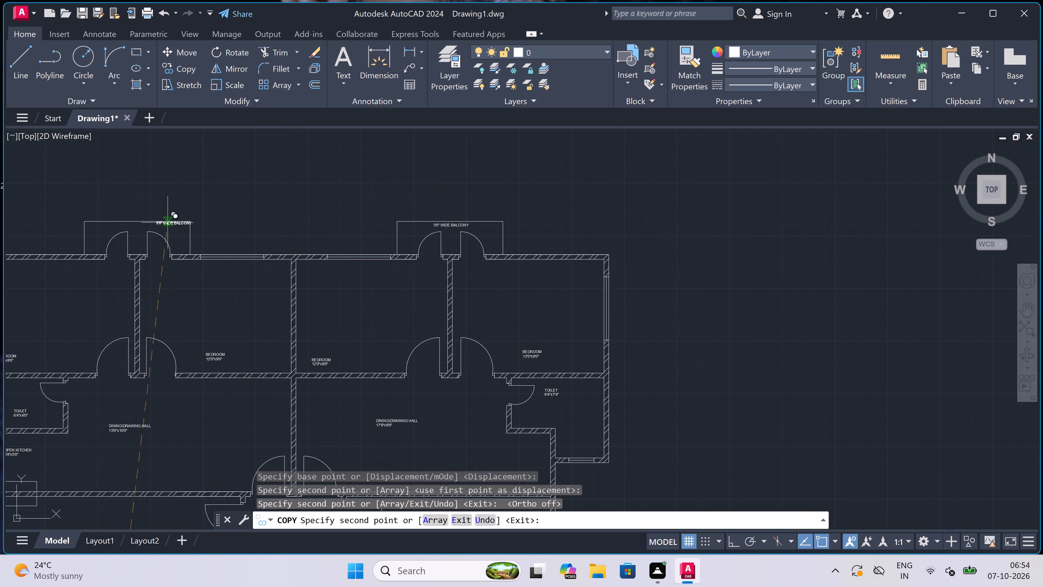
{"action": "scroll", "coordinate": [108, 225], "scroll_direction": "up", "scroll_amount": 4}
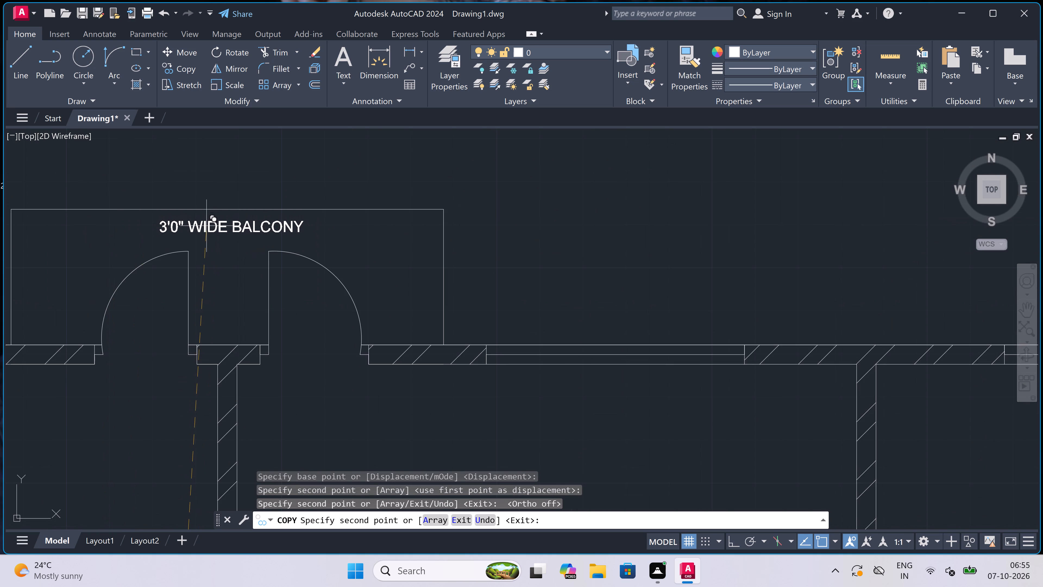
{"action": "left_click", "coordinate": [207, 226]}
{"action": "key", "text": "Escape"}
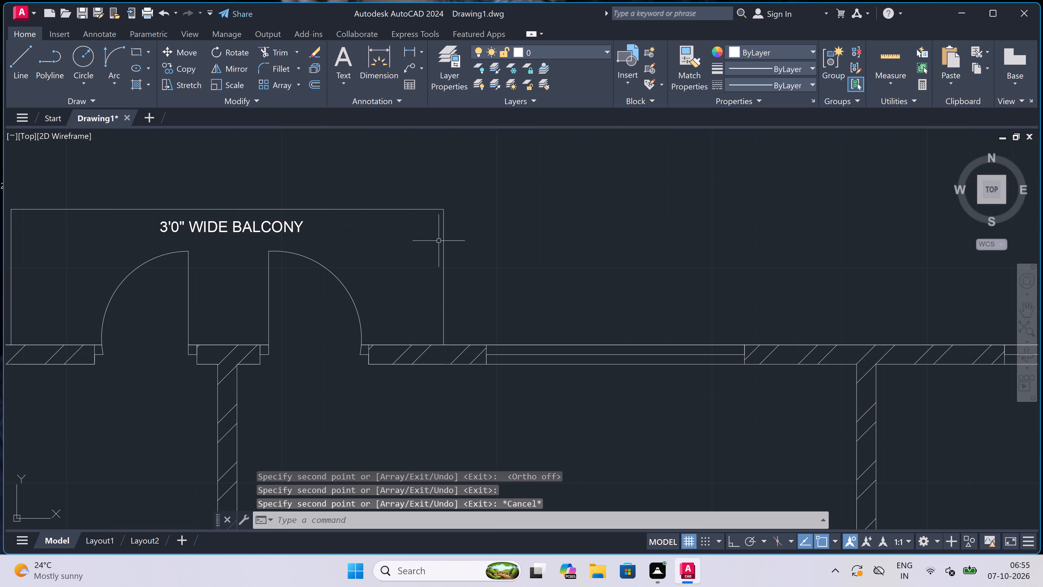
Examine the whole floor plan and its room and balcony labels.
{"action": "scroll", "coordinate": [439, 241], "scroll_direction": "down", "scroll_amount": 5}
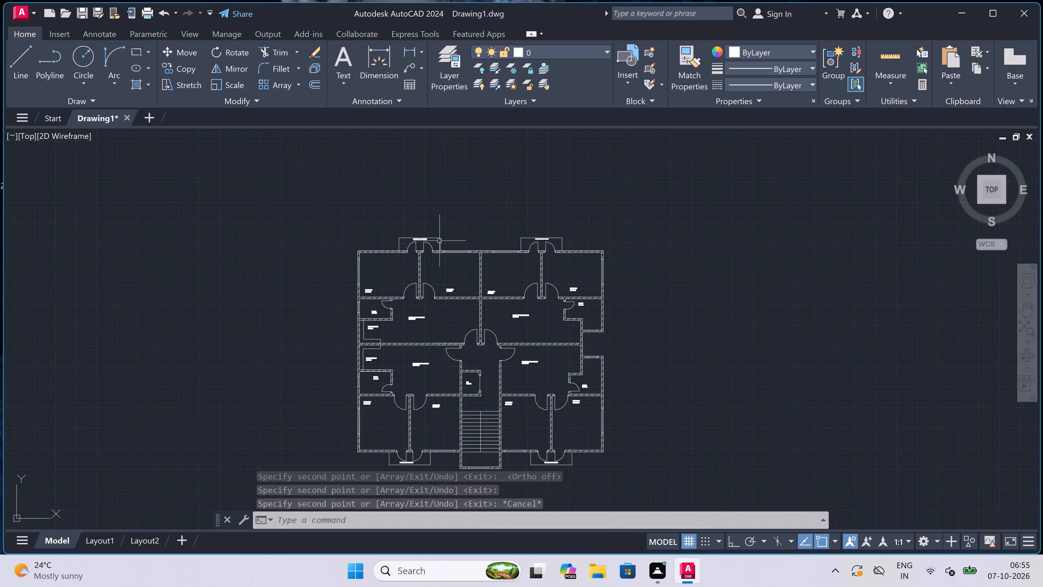
{"action": "scroll", "coordinate": [440, 241], "scroll_direction": "down", "scroll_amount": 1}
{"action": "scroll", "coordinate": [436, 316], "scroll_direction": "up", "scroll_amount": 3}
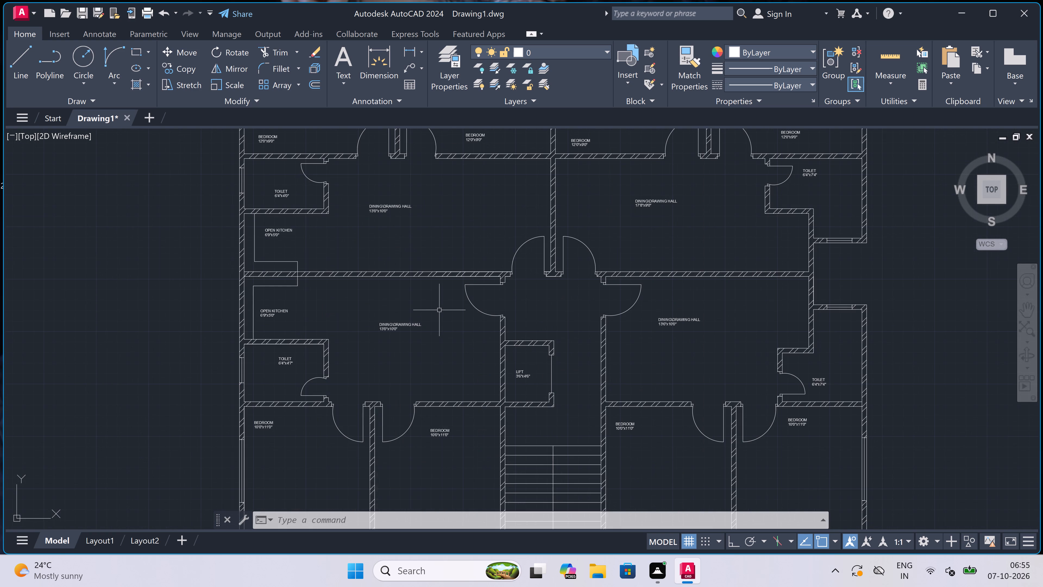
{"action": "scroll", "coordinate": [448, 294], "scroll_direction": "down", "scroll_amount": 1}
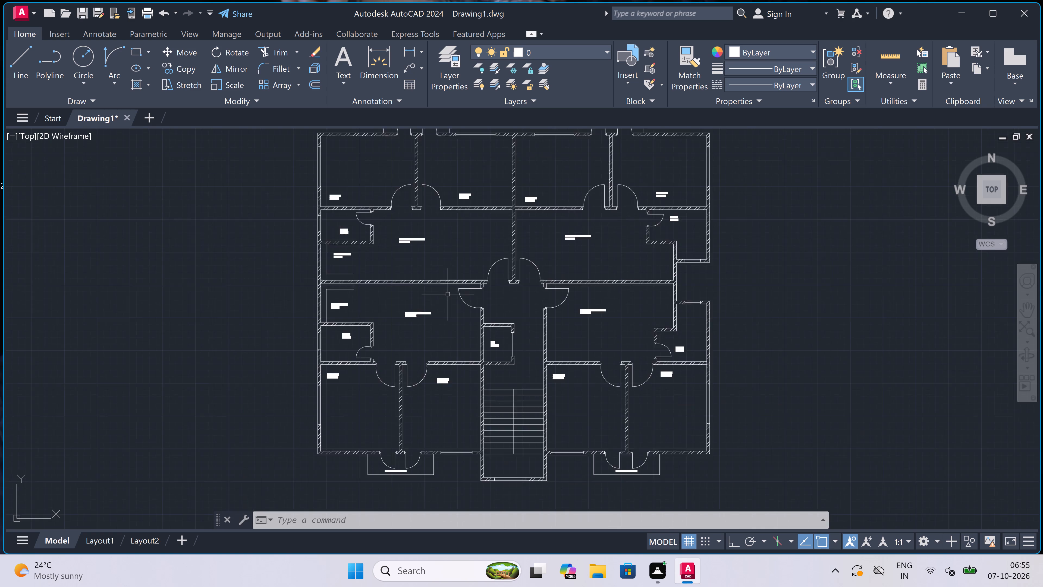
{"action": "scroll", "coordinate": [448, 294], "scroll_direction": "down", "scroll_amount": 1}
{"action": "scroll", "coordinate": [448, 294], "scroll_direction": "up", "scroll_amount": 2}
{"action": "scroll", "coordinate": [448, 293], "scroll_direction": "down", "scroll_amount": 1}
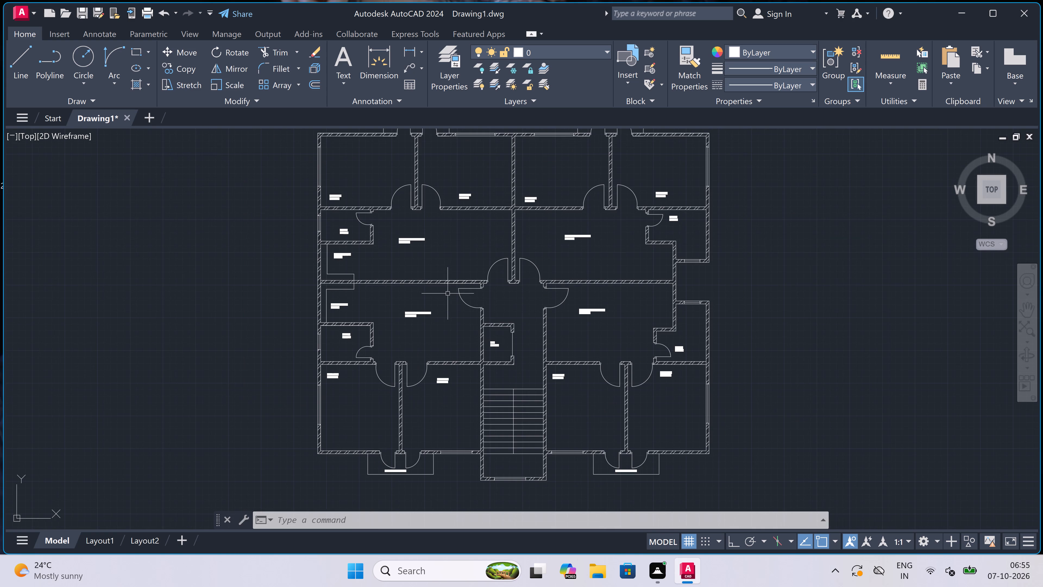
Trim away the hatch in the west outer wall beside the southern open kitchen.
{"action": "scroll", "coordinate": [448, 293], "scroll_direction": "down", "scroll_amount": 1}
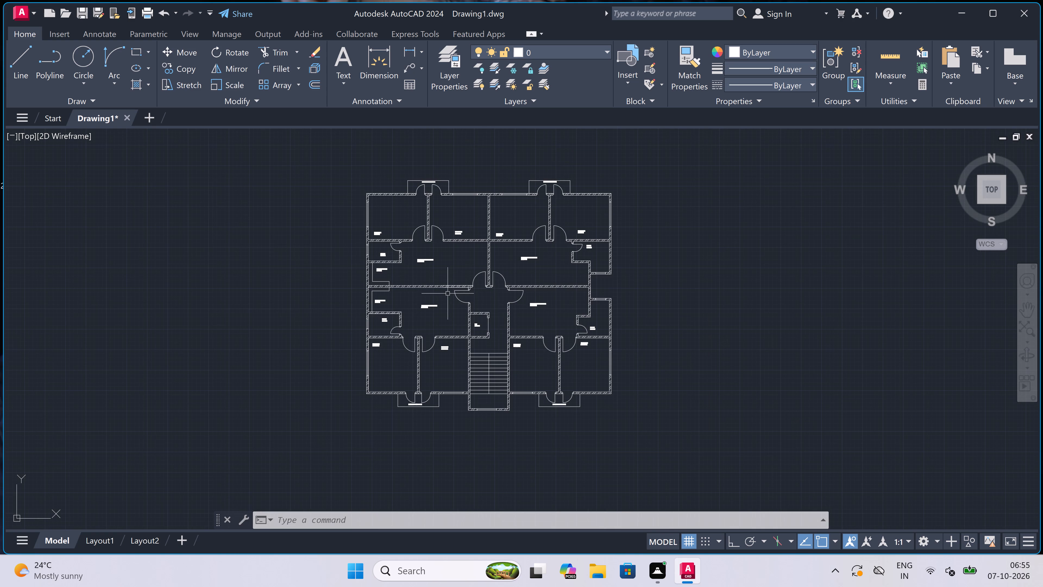
{"action": "scroll", "coordinate": [448, 293], "scroll_direction": "up", "scroll_amount": 1}
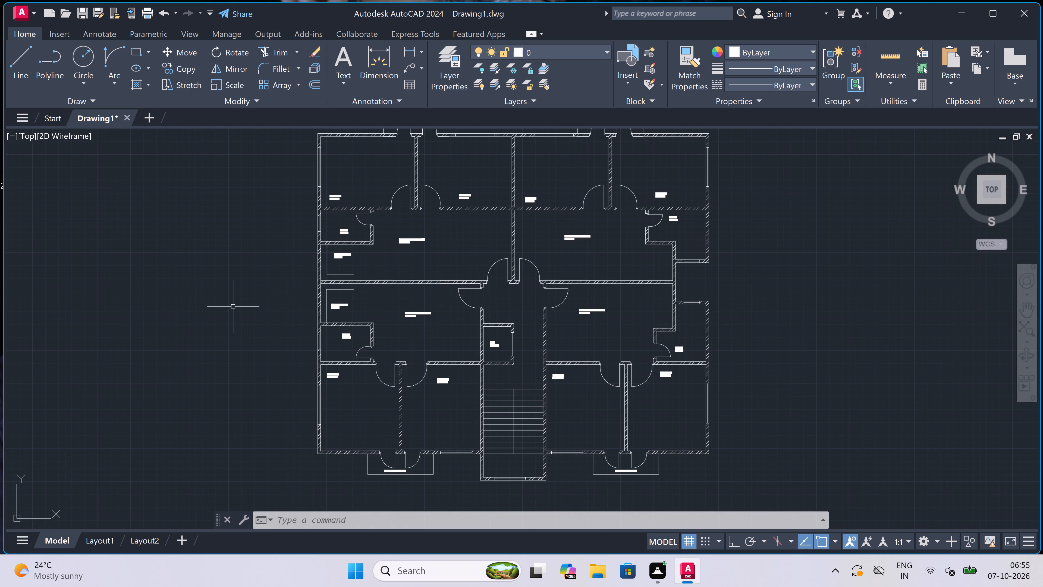
{"action": "scroll", "coordinate": [269, 306], "scroll_direction": "up", "scroll_amount": 3}
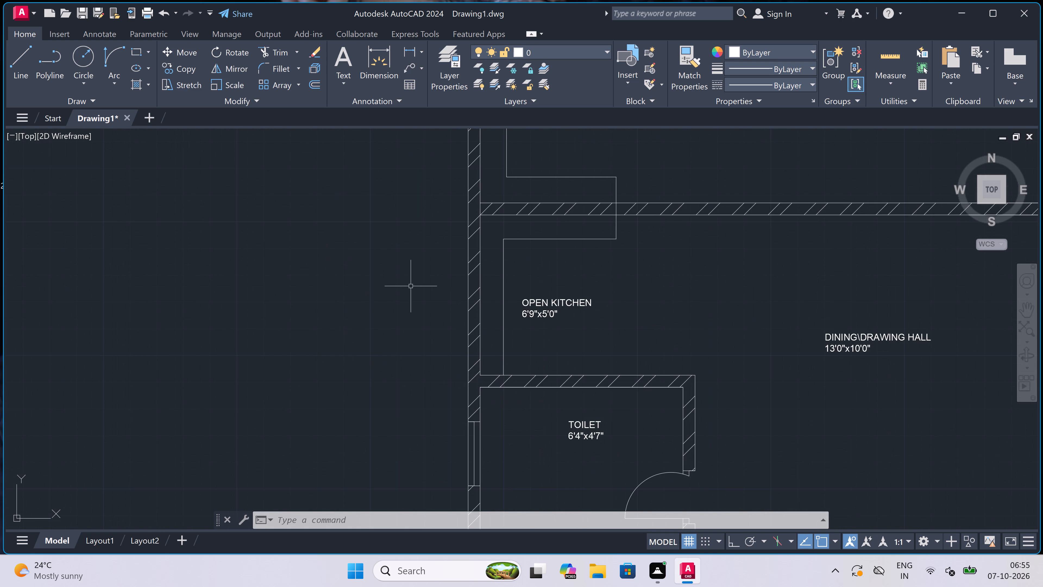
{"action": "scroll", "coordinate": [456, 282], "scroll_direction": "up", "scroll_amount": 1}
{"action": "type", "text": "TR"}
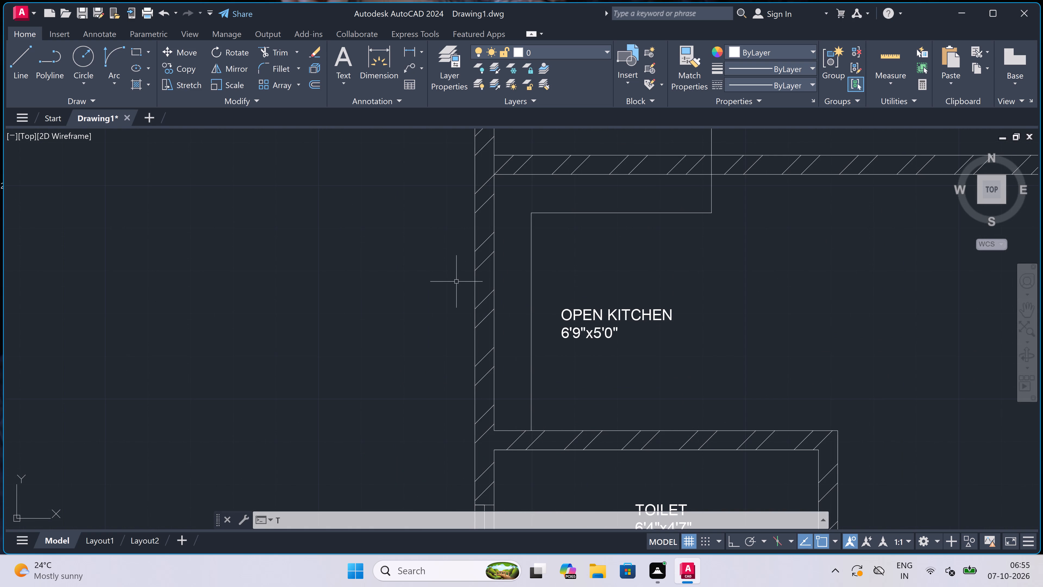
{"action": "key", "text": "space"}
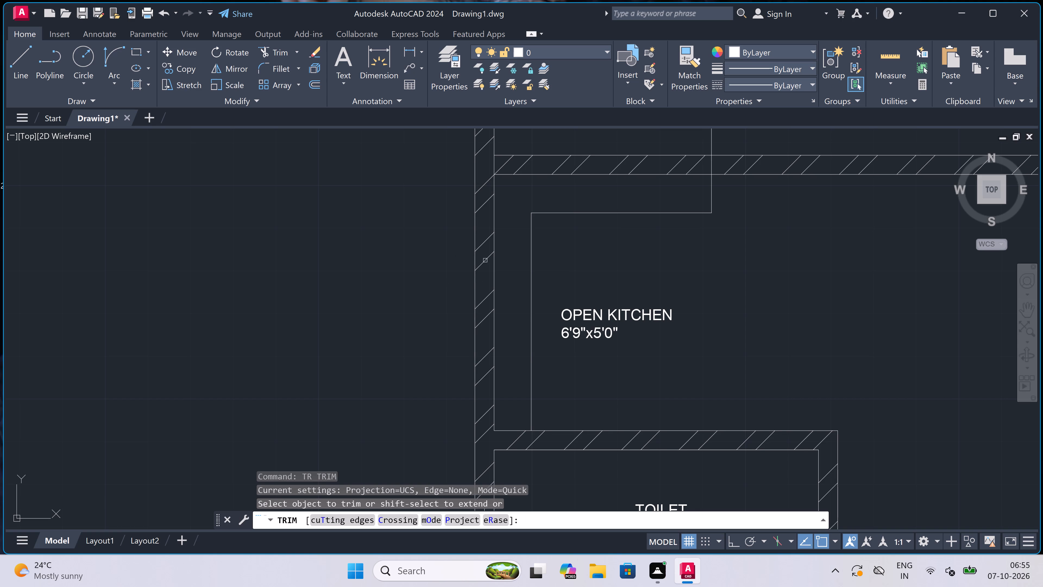
{"action": "triple_click", "coordinate": [489, 248]}
{"action": "left_click", "coordinate": [489, 248]}
{"action": "left_click", "coordinate": [486, 262]}
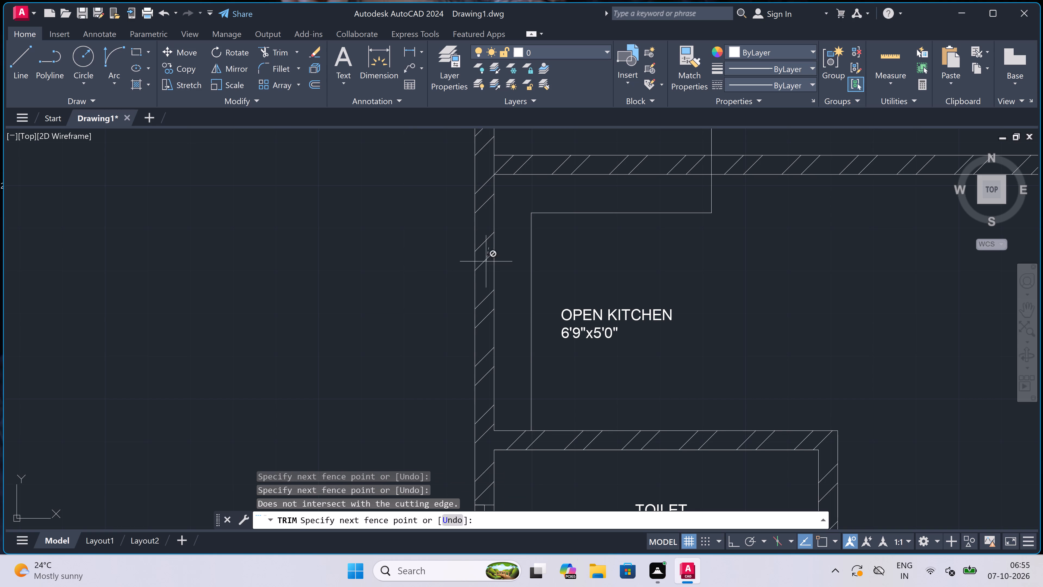
{"action": "left_click", "coordinate": [486, 262]}
{"action": "key", "text": "Escape"}
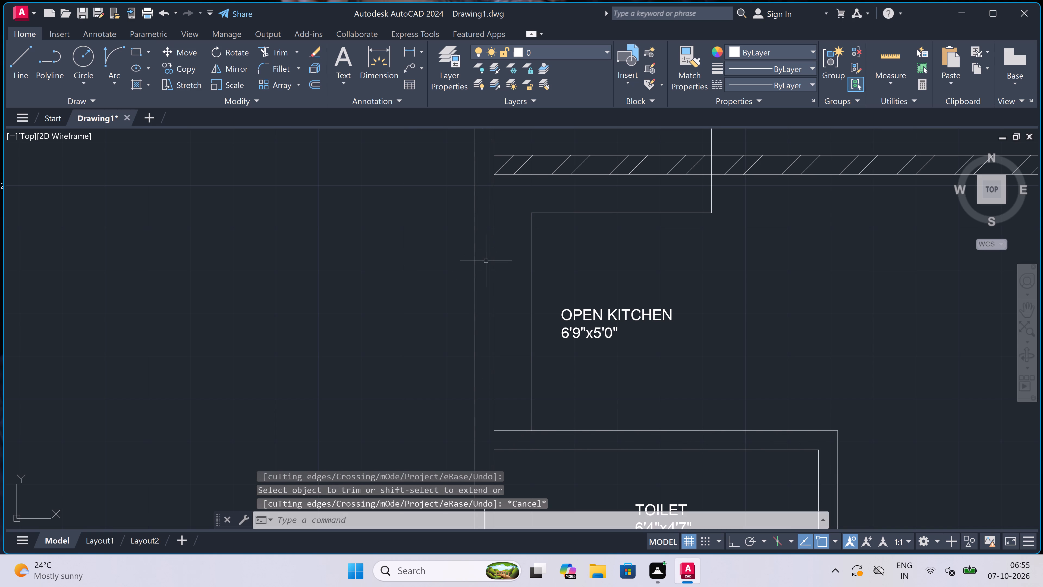
With Ortho on, draw a window in the west wall of the southern open kitchen: a 2.5' centre line between two cross-wall end lines.
{"action": "left_click", "coordinate": [486, 261]}
{"action": "key", "text": "l"}
{"action": "key", "text": "space"}
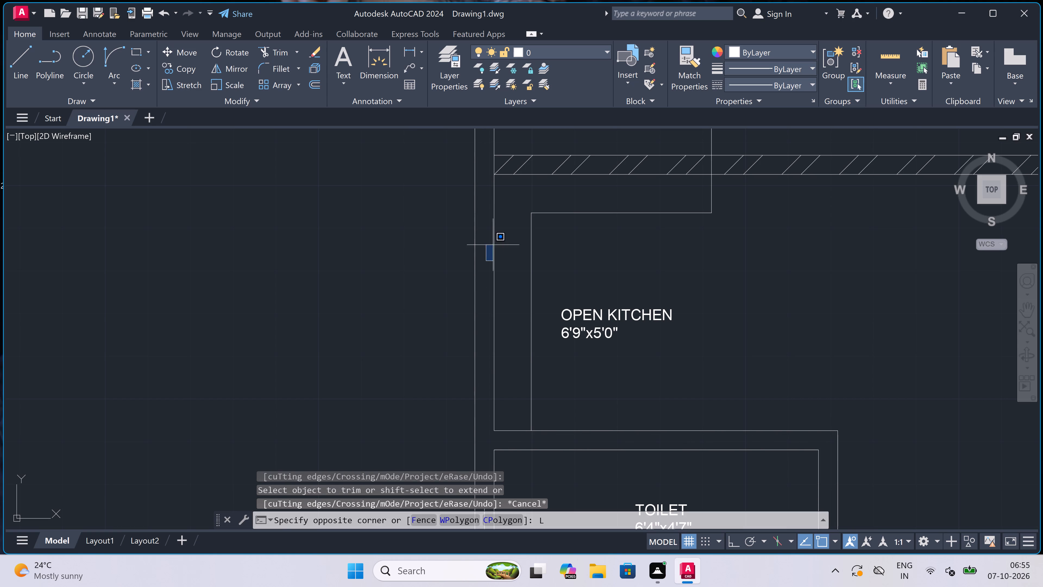
{"action": "left_click", "coordinate": [494, 230]}
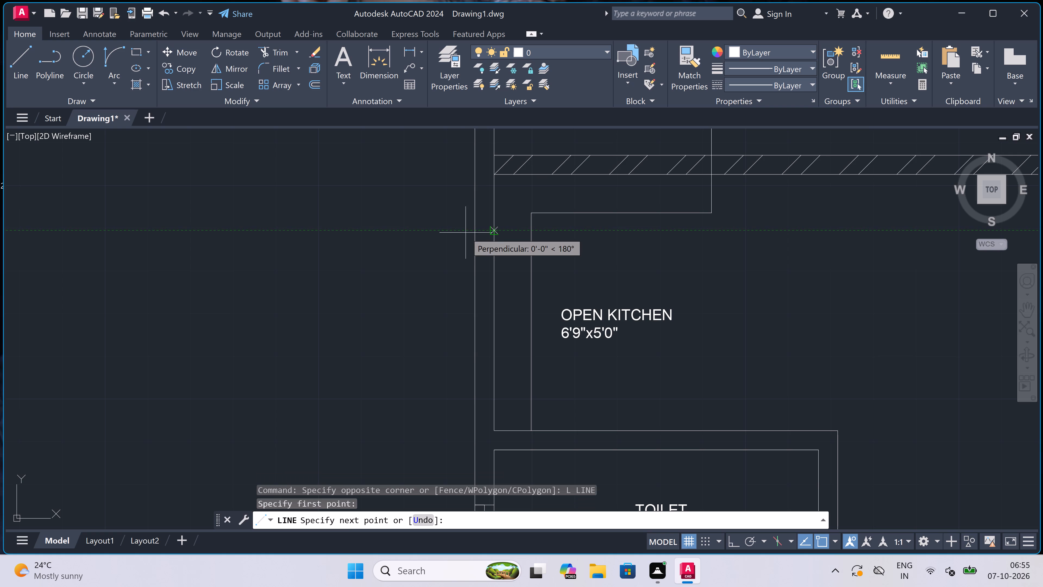
{"action": "left_click", "coordinate": [473, 234]}
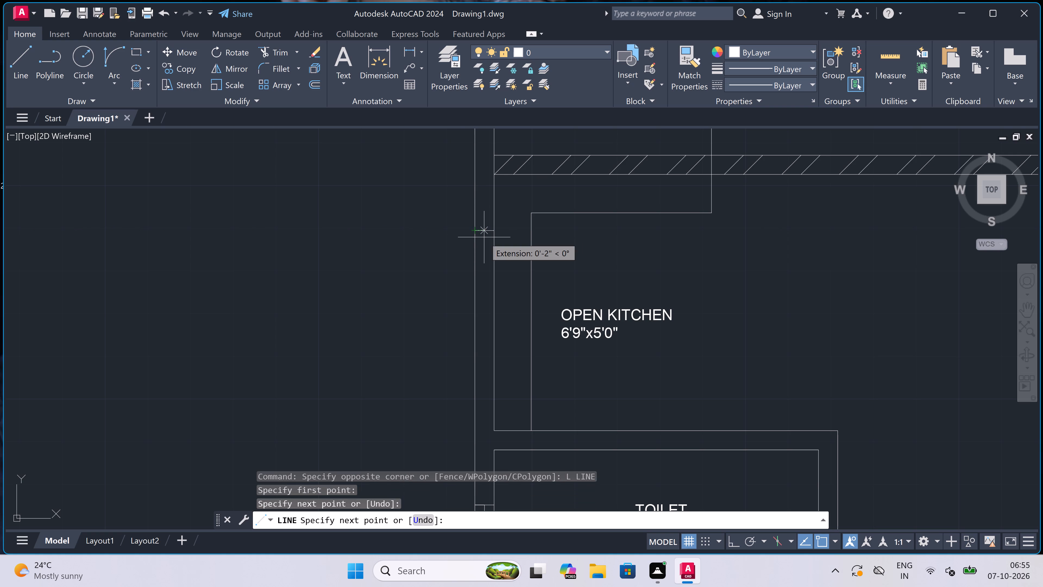
{"action": "key", "text": "F8"}
{"action": "left_click_drag", "start_coordinate": [485, 234], "coordinate": [486, 237]}
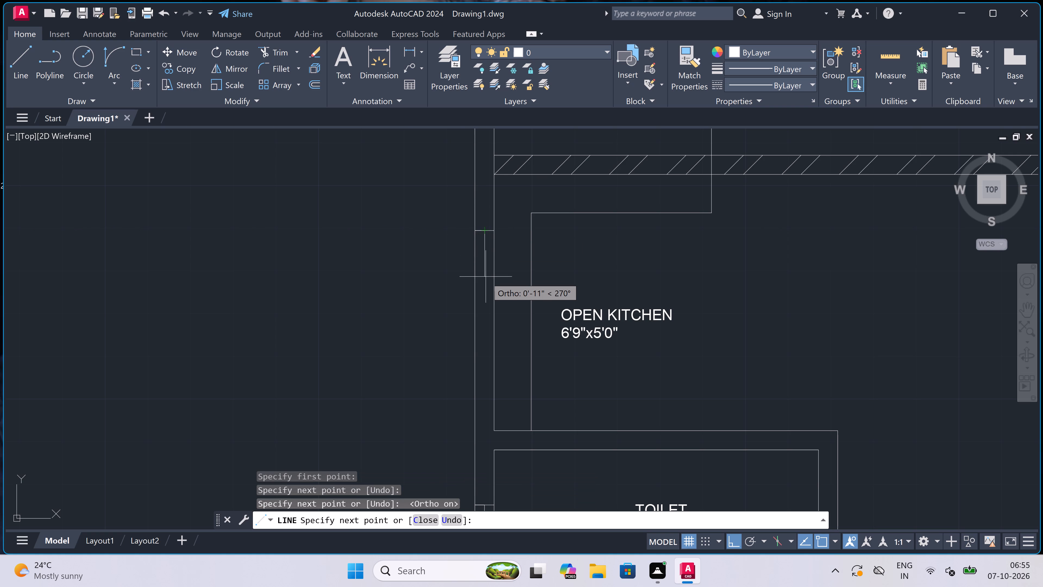
{"action": "type", "text": "3'"}
{"action": "key", "text": "space"}
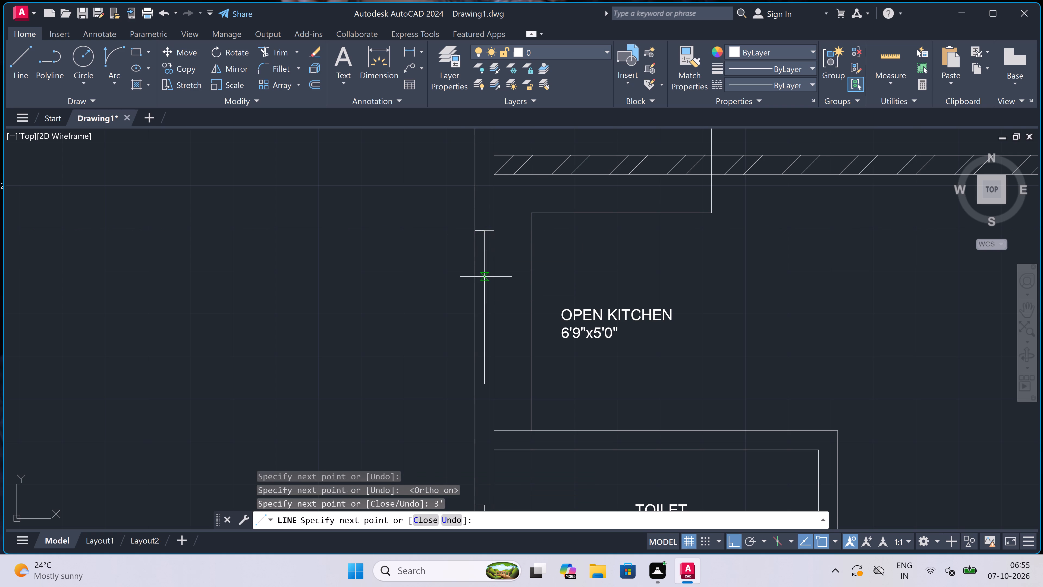
{"action": "key", "text": "ctrl+z"}
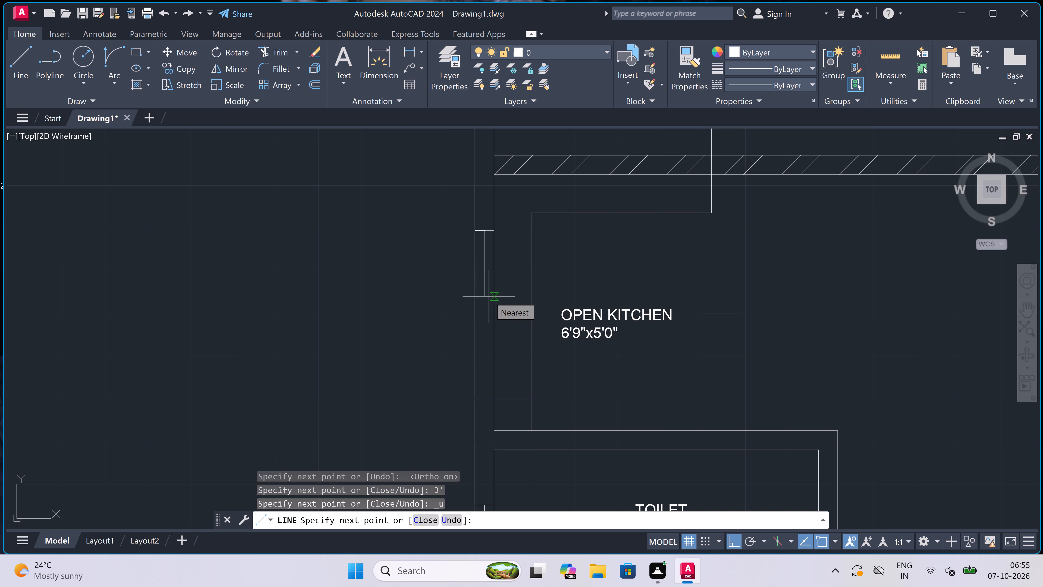
{"action": "type", "text": "2."}
{"action": "type", "text": "5'"}
{"action": "key", "text": "space"}
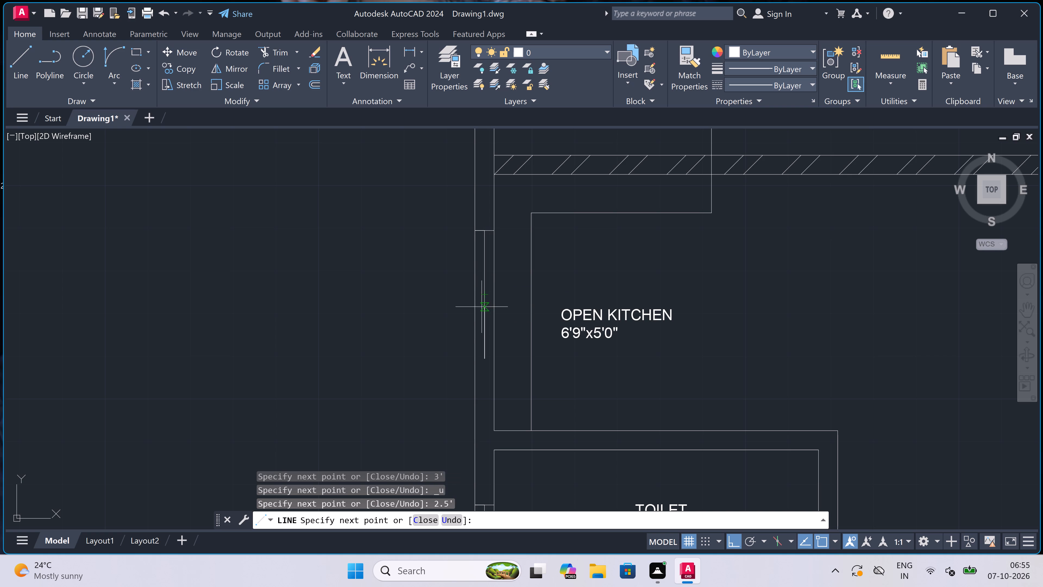
{"action": "left_click", "coordinate": [476, 358]}
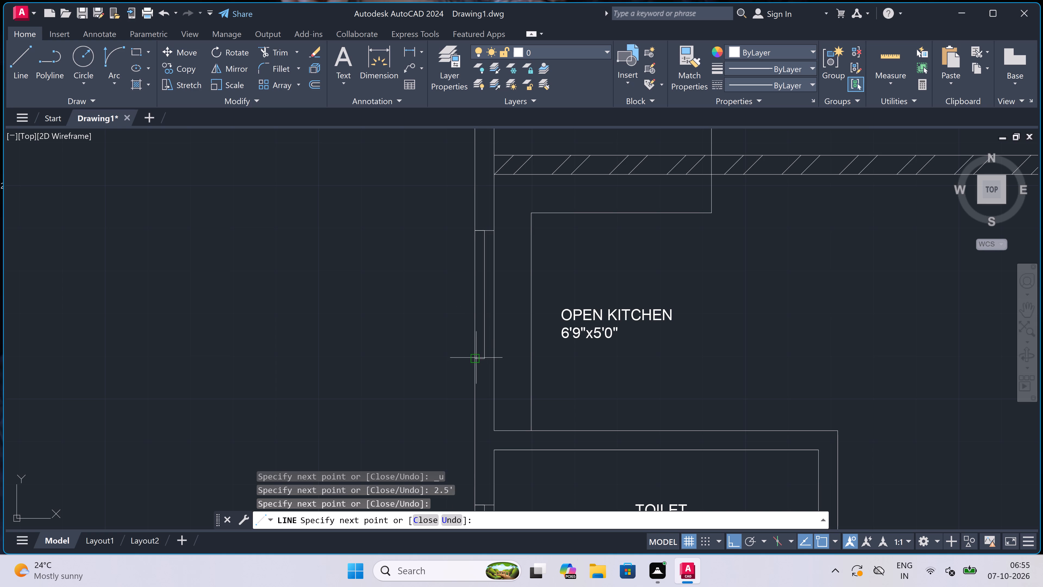
{"action": "left_click", "coordinate": [499, 358]}
{"action": "key", "text": "Escape"}
Draw a matching window in the northern open kitchen's west wall, with a 2.5' centre line running south between two cross-wall end lines.
{"action": "scroll", "coordinate": [454, 318], "scroll_direction": "down", "scroll_amount": 2}
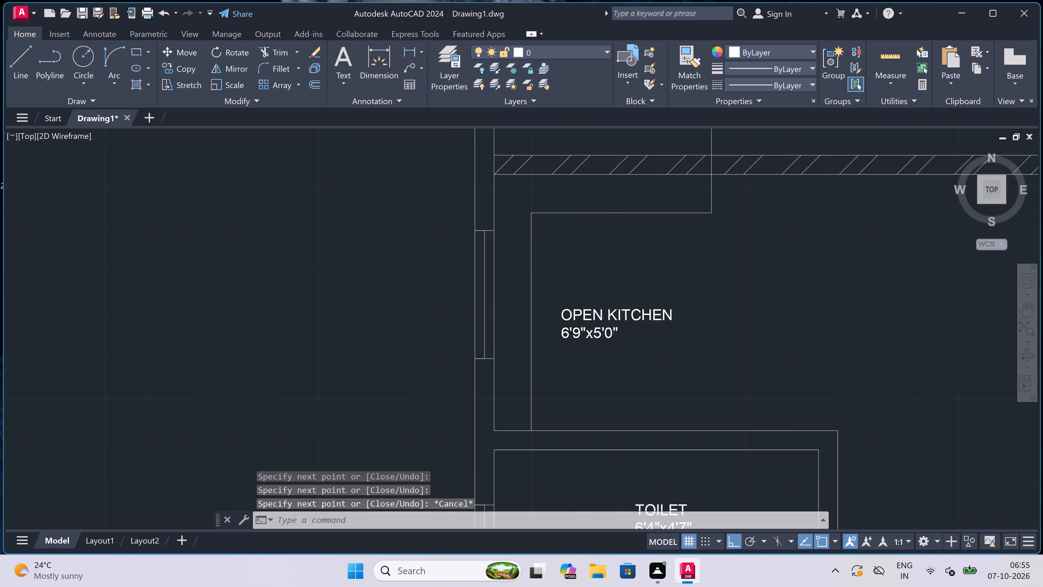
{"action": "scroll", "coordinate": [454, 318], "scroll_direction": "down", "scroll_amount": 3}
{"action": "scroll", "coordinate": [716, 321], "scroll_direction": "up", "scroll_amount": 3}
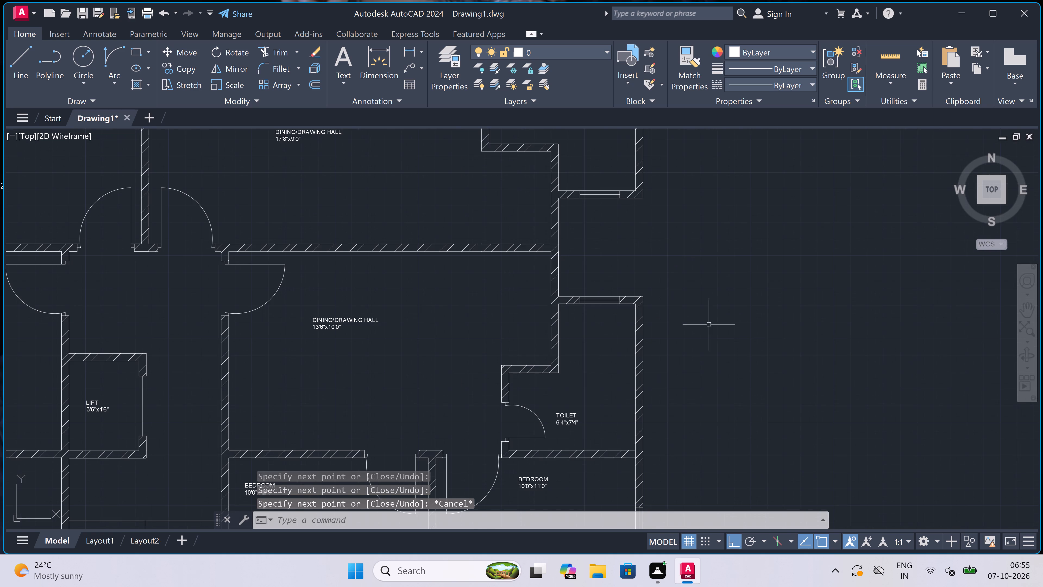
{"action": "scroll", "coordinate": [684, 313], "scroll_direction": "down", "scroll_amount": 3}
{"action": "scroll", "coordinate": [413, 281], "scroll_direction": "up", "scroll_amount": 4}
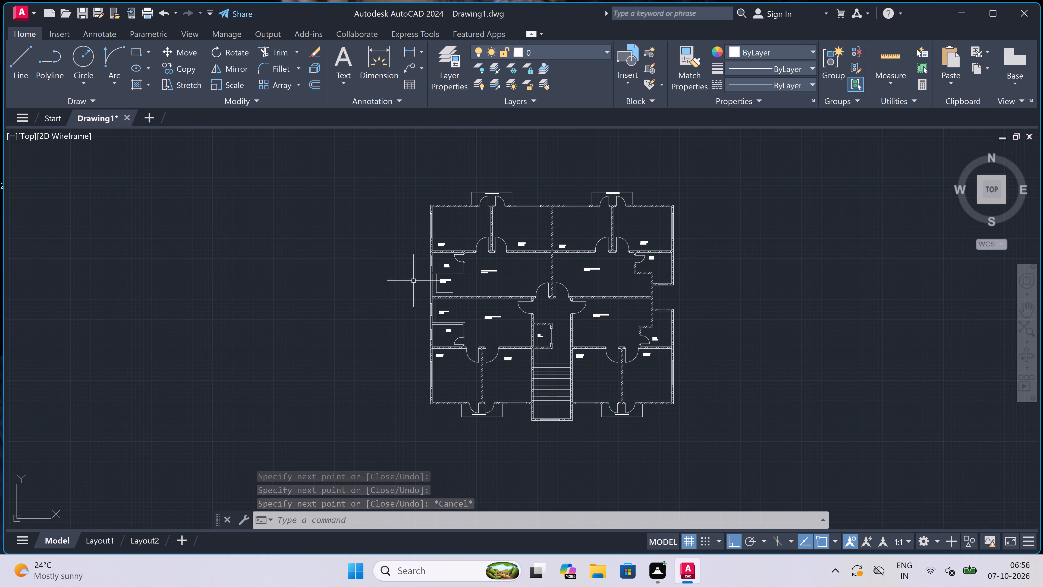
{"action": "key", "text": "space"}
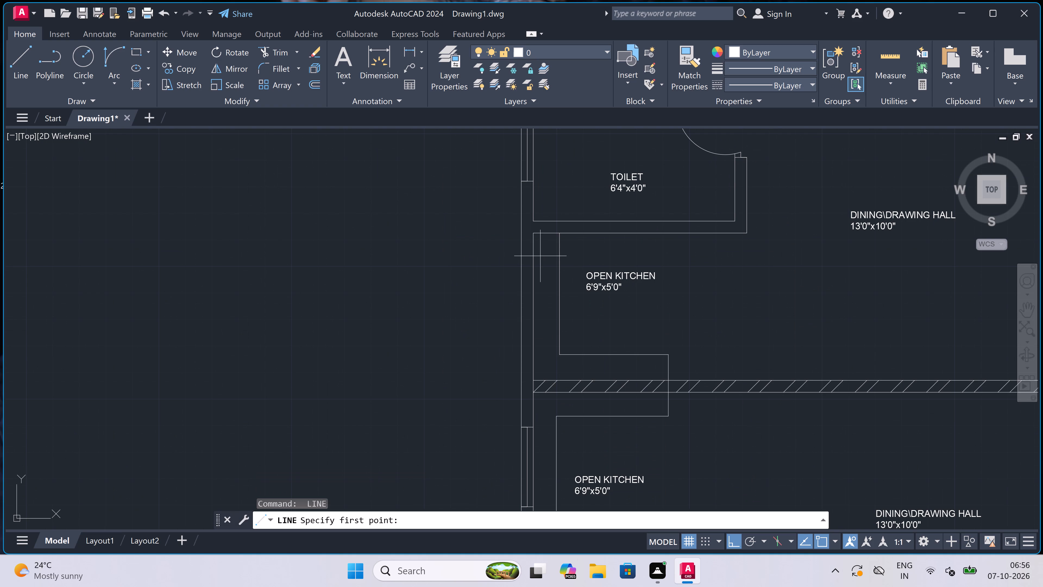
{"action": "left_click", "coordinate": [532, 253]}
{"action": "left_click", "coordinate": [520, 255]}
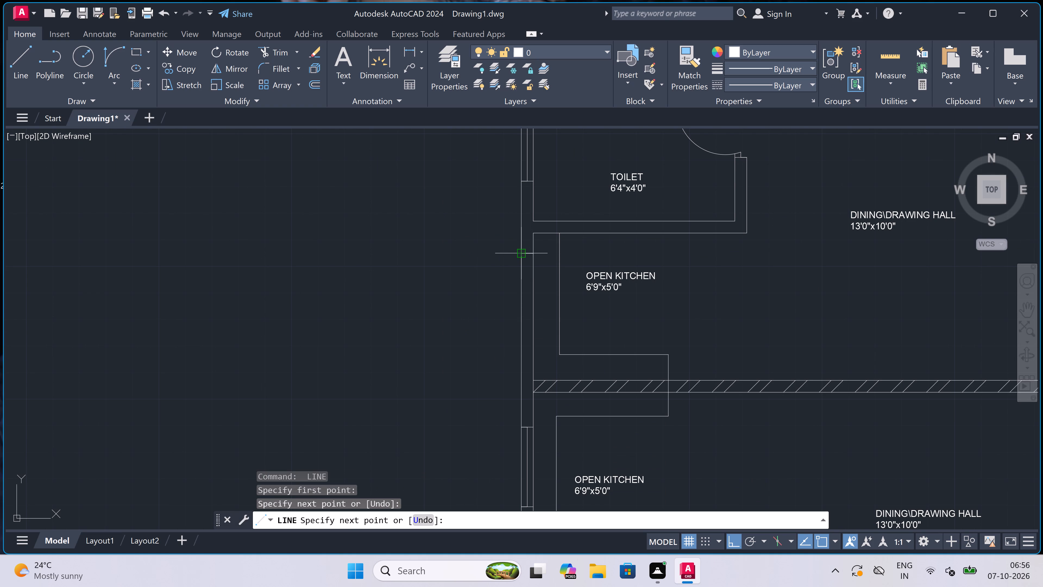
{"action": "scroll", "coordinate": [522, 257], "scroll_direction": "up", "scroll_amount": 3}
{"action": "left_click", "coordinate": [543, 242]}
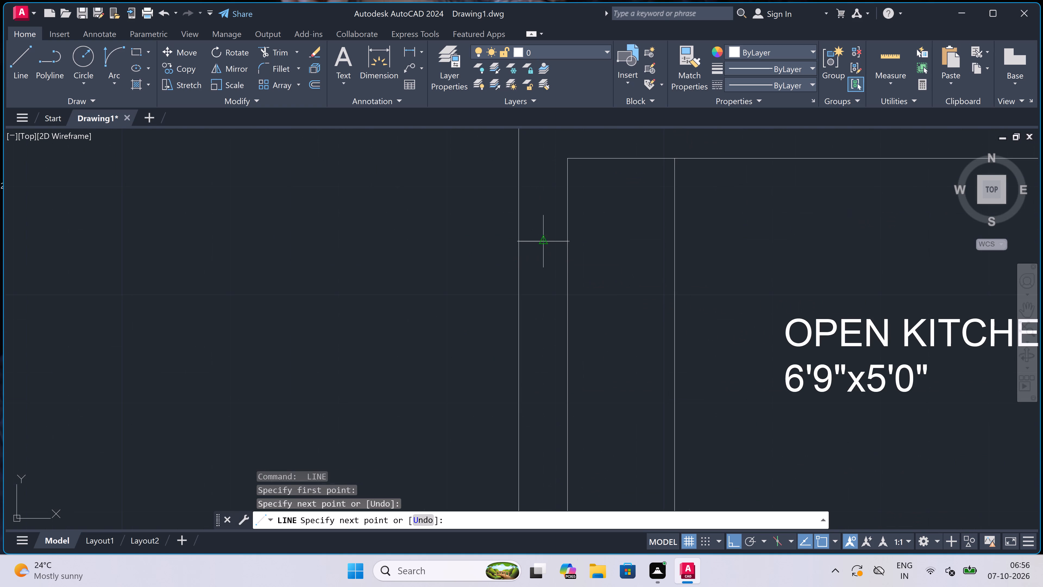
{"action": "type", "text": "2/"}
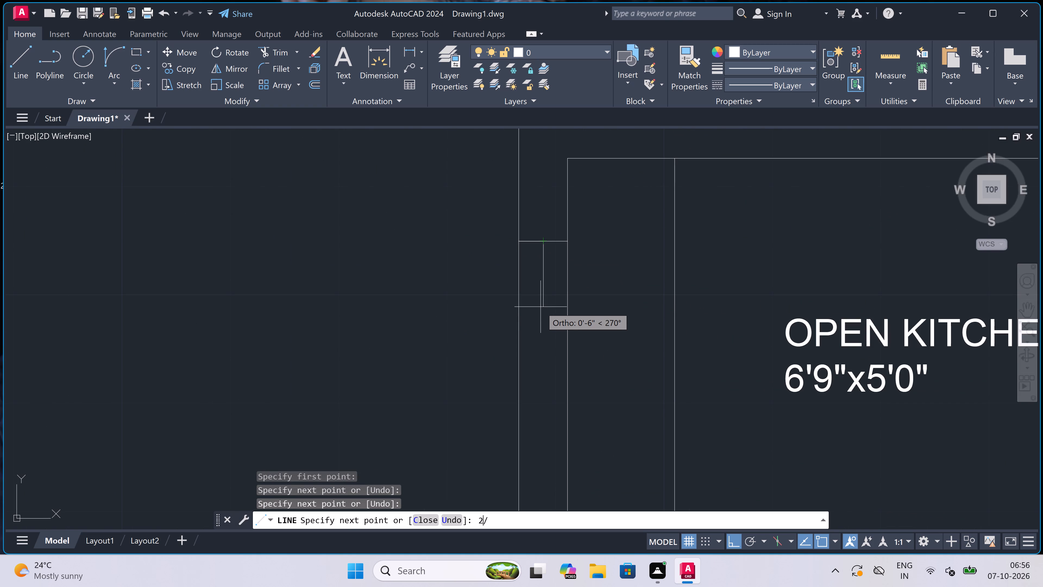
{"action": "key", "text": "BackSpace"}
{"action": "key", "text": "period"}
{"action": "type", "text": "5'"}
{"action": "key", "text": "space"}
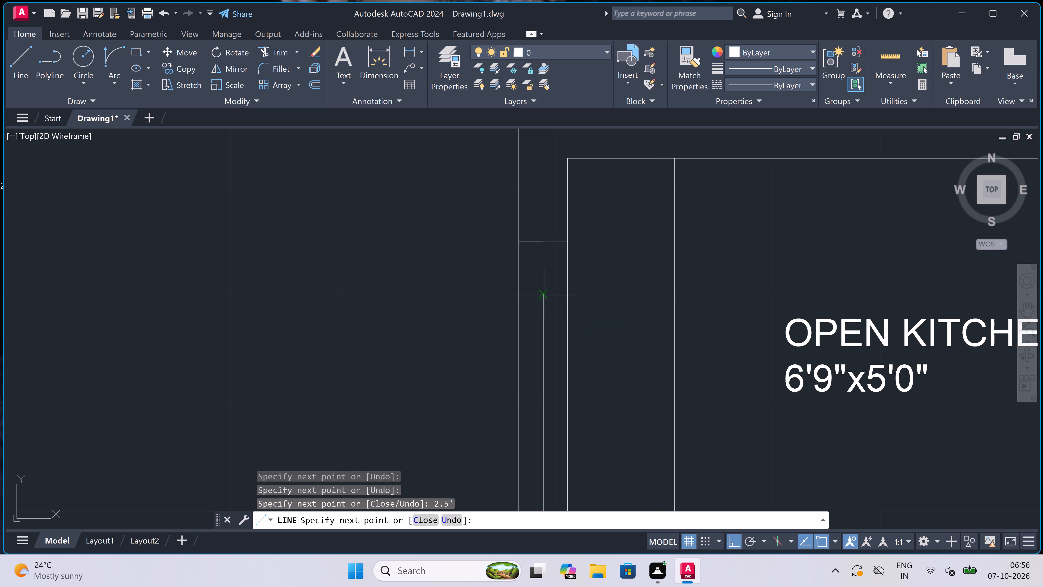
{"action": "scroll", "coordinate": [567, 271], "scroll_direction": "down", "scroll_amount": 3}
{"action": "scroll", "coordinate": [557, 375], "scroll_direction": "up", "scroll_amount": 2}
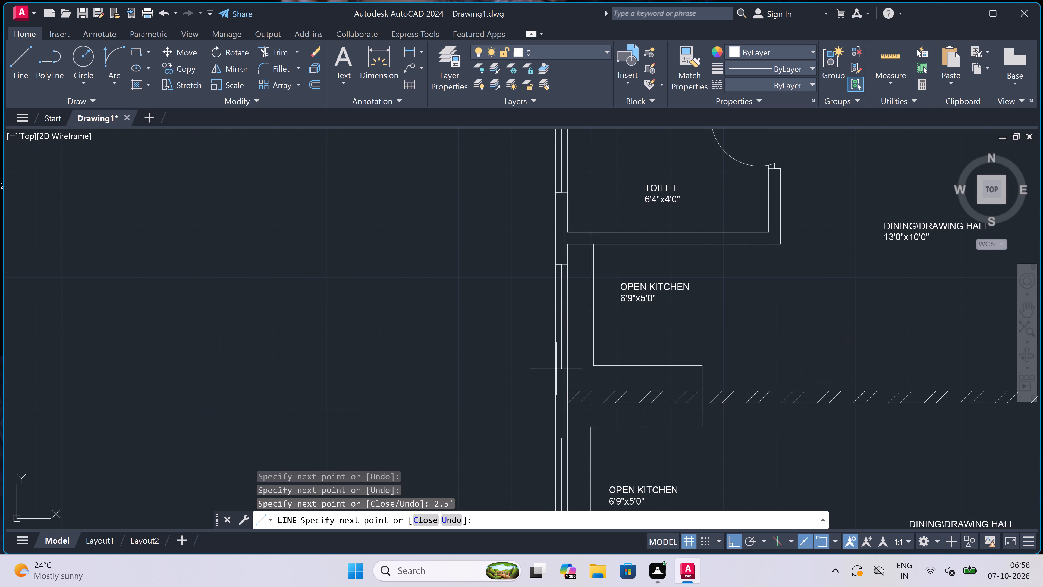
{"action": "scroll", "coordinate": [557, 375], "scroll_direction": "up", "scroll_amount": 2}
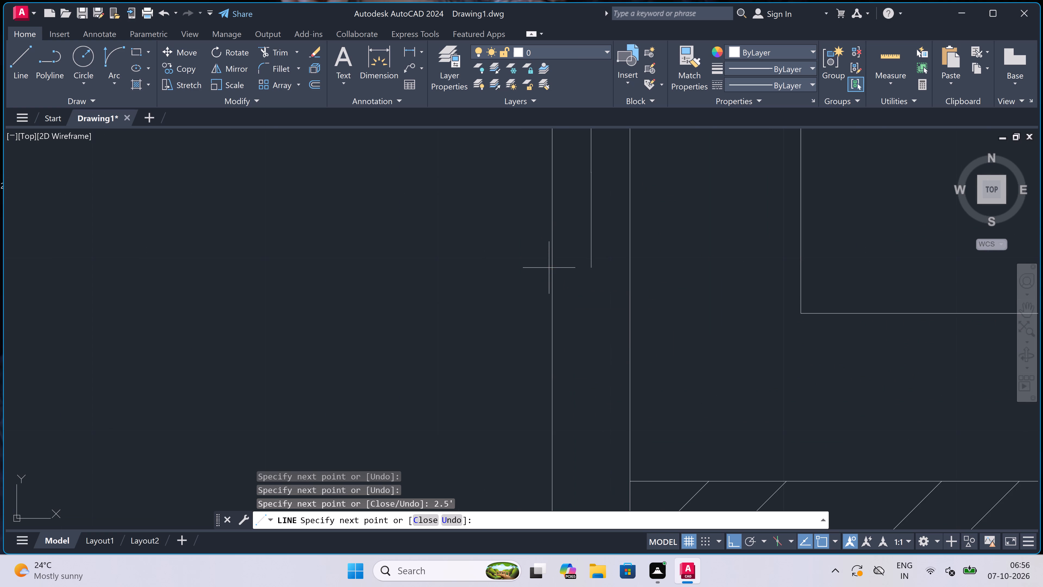
{"action": "left_click", "coordinate": [553, 170]}
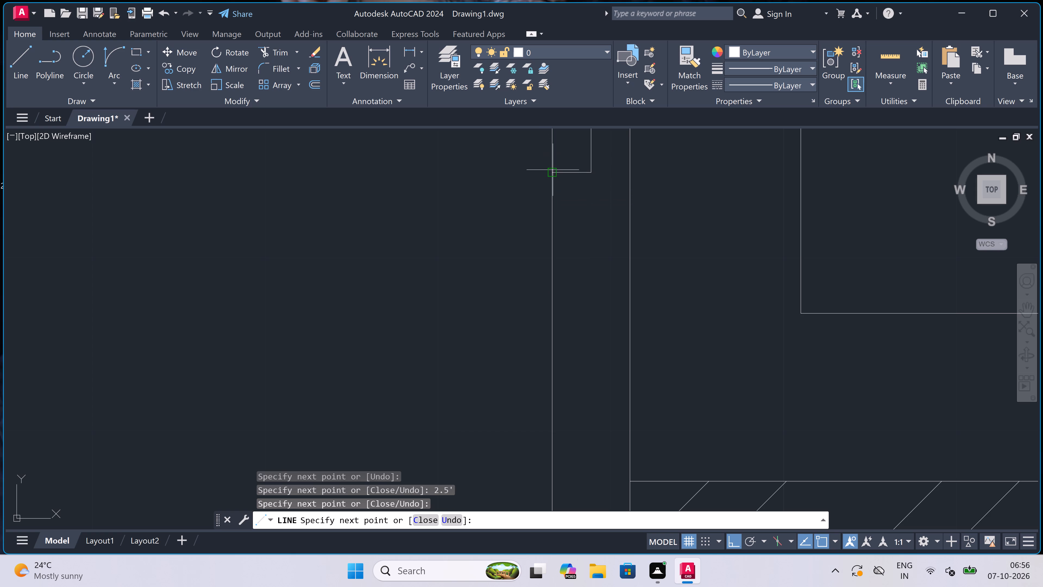
{"action": "left_click", "coordinate": [634, 171]}
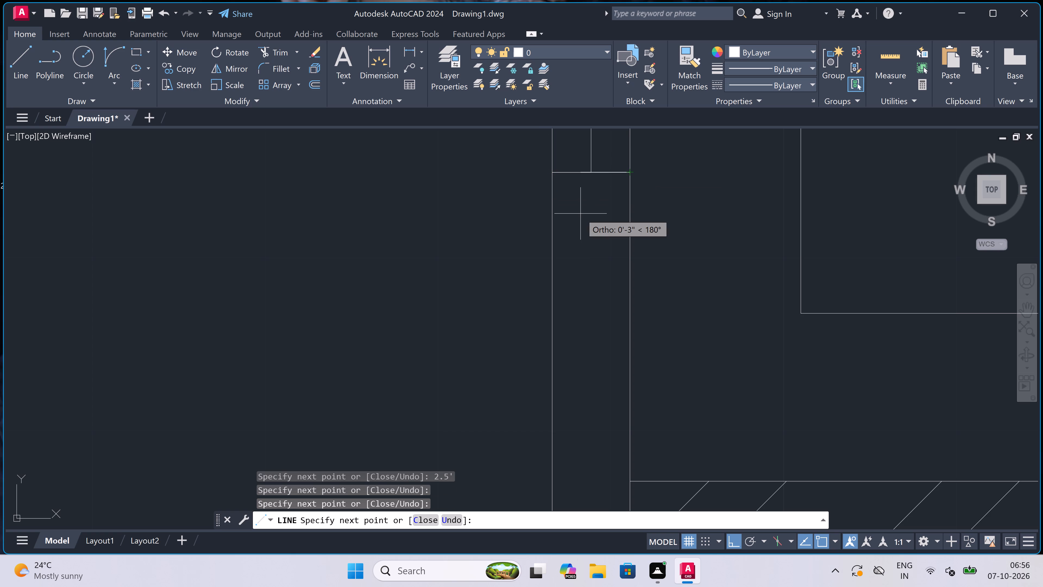
{"action": "key", "text": "Escape"}
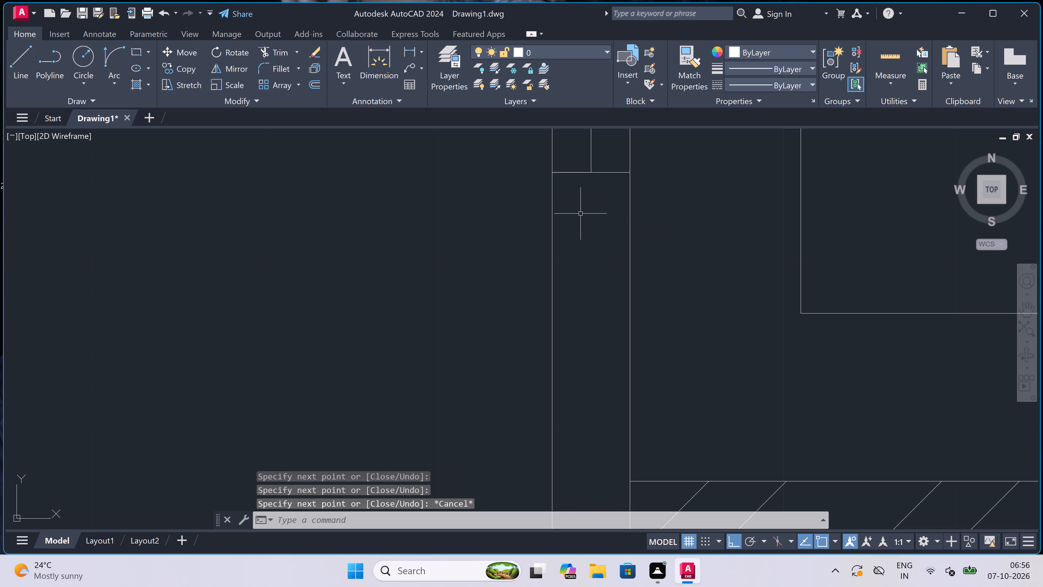
Hatch the west outer wall segments between the toilet and open kitchen windows, including the connected toilet walls, with the ANSI32 pattern.
{"action": "type", "text": "H"}
{"action": "key", "text": "space"}
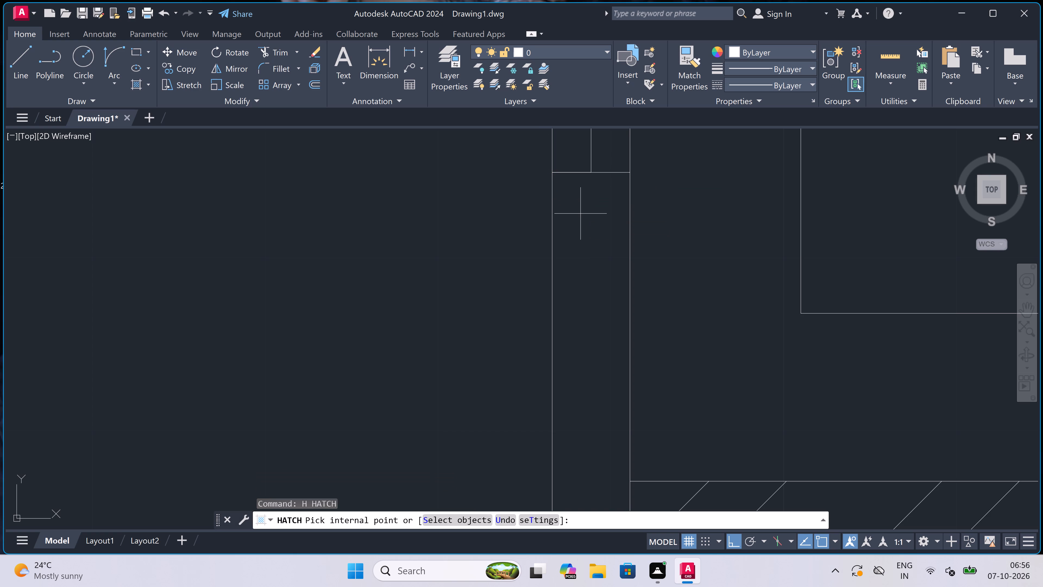
{"action": "scroll", "coordinate": [579, 219], "scroll_direction": "down", "scroll_amount": 3}
{"action": "scroll", "coordinate": [403, 259], "scroll_direction": "down", "scroll_amount": 3}
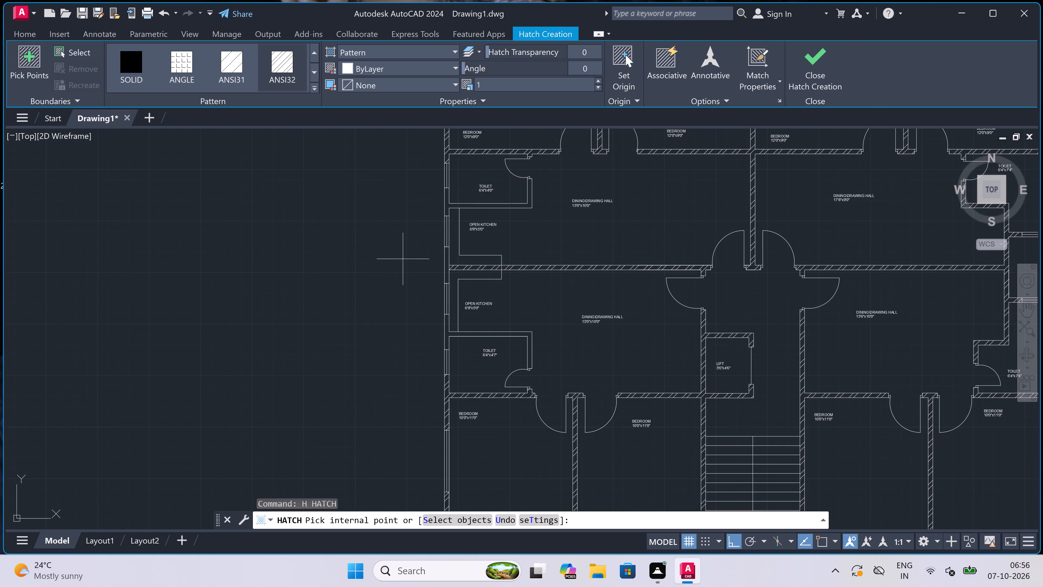
{"action": "scroll", "coordinate": [428, 242], "scroll_direction": "up", "scroll_amount": 1}
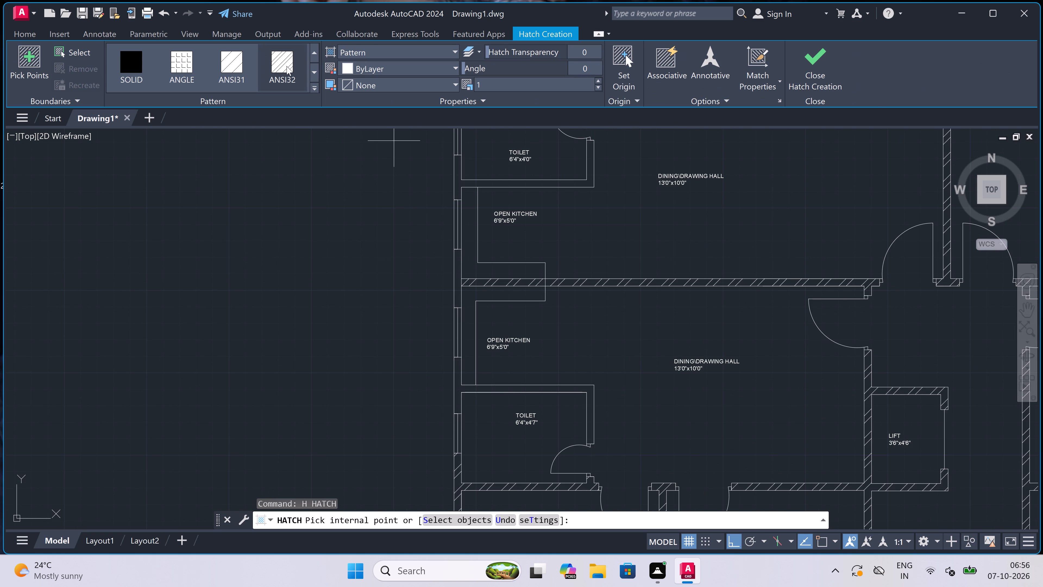
{"action": "left_click", "coordinate": [279, 61]}
{"action": "left_click", "coordinate": [457, 180]}
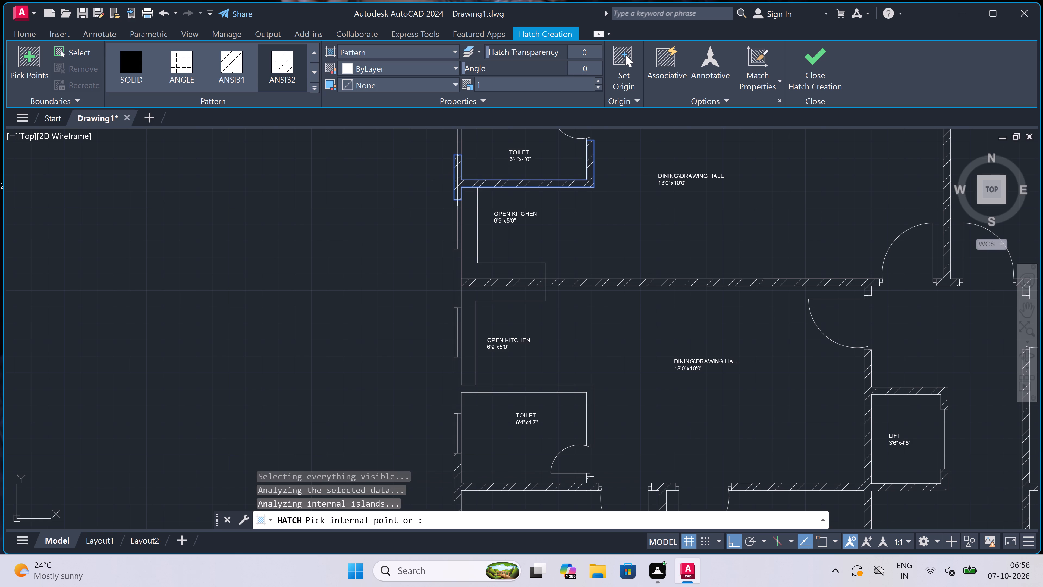
{"action": "left_click", "coordinate": [458, 274]}
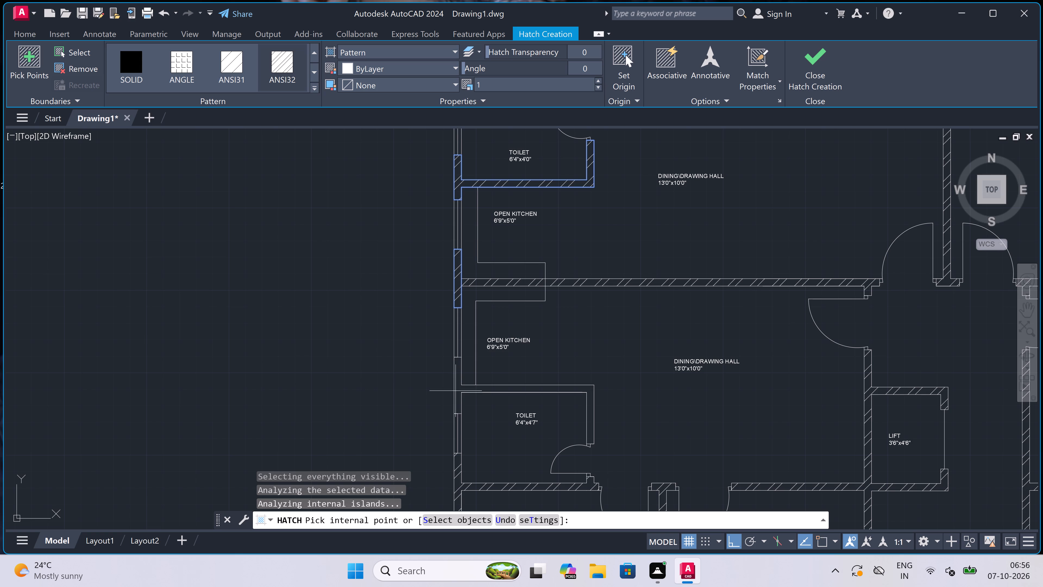
{"action": "left_click", "coordinate": [458, 388]}
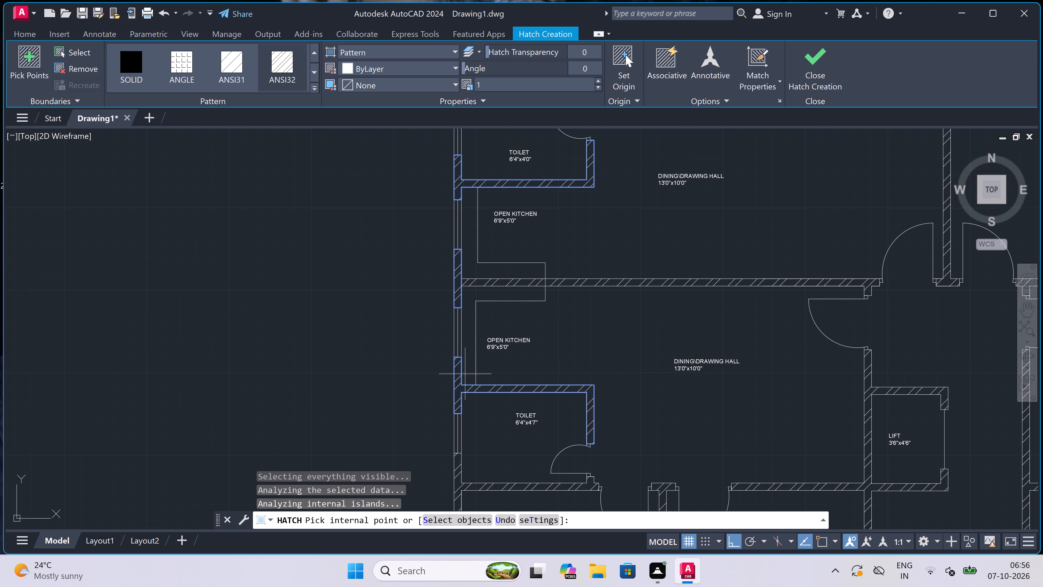
{"action": "scroll", "coordinate": [495, 326], "scroll_direction": "down", "scroll_amount": 6}
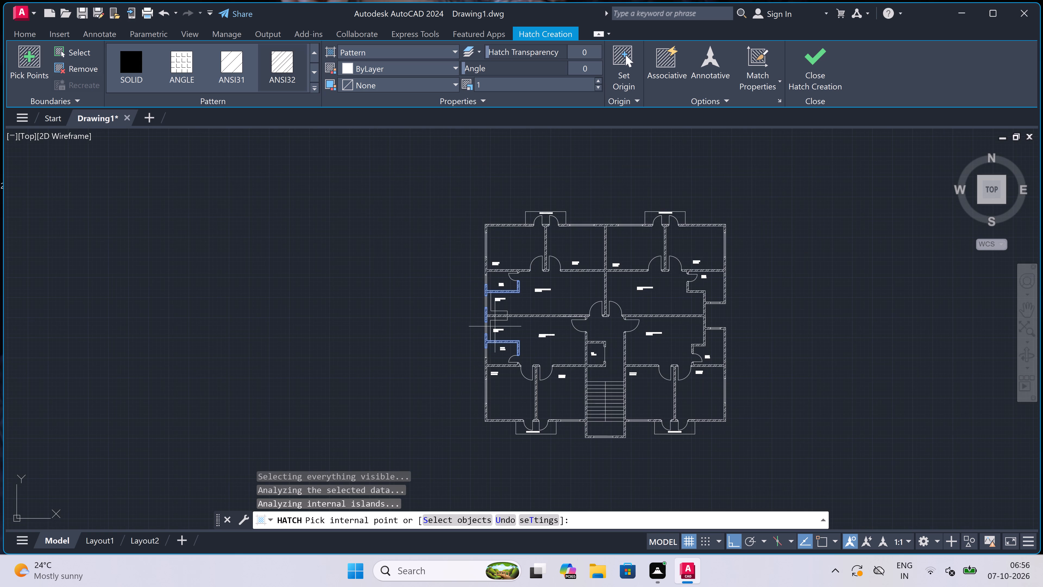
{"action": "key", "text": "Escape"}
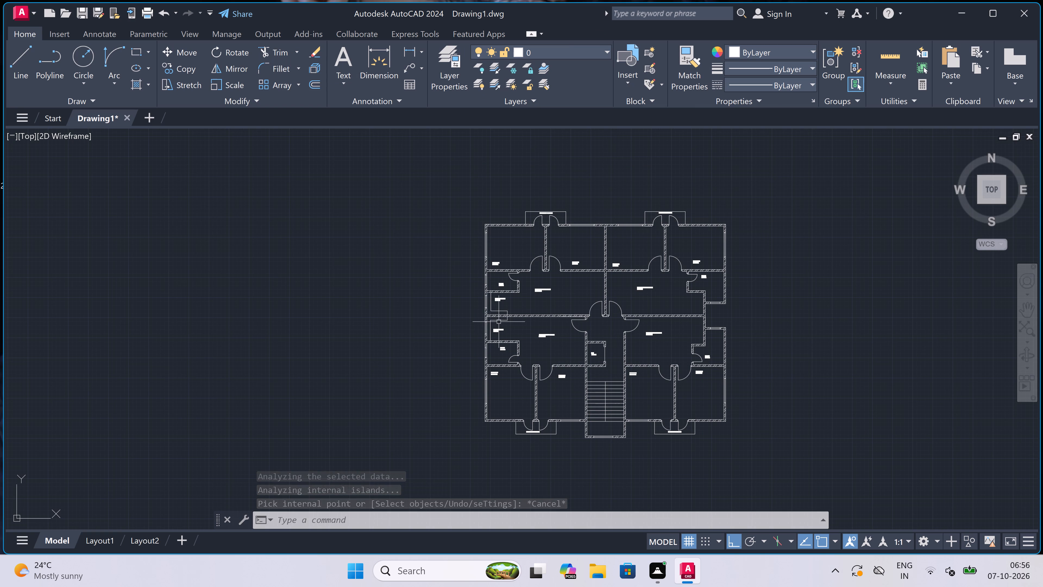
Select all the similar room and balcony text labels and set their text height to 5".
{"action": "scroll", "coordinate": [520, 316], "scroll_direction": "up", "scroll_amount": 2}
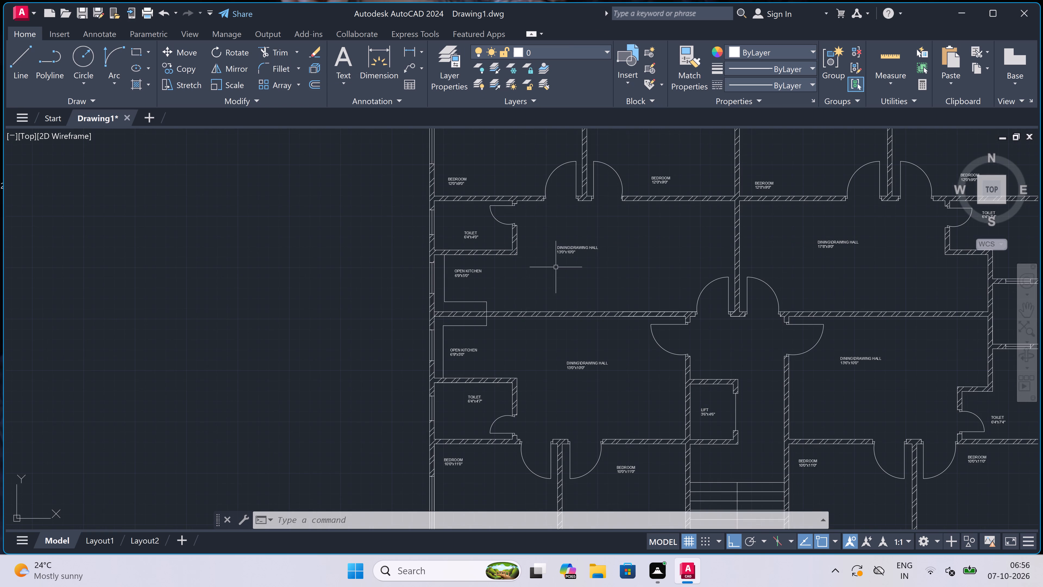
{"action": "scroll", "coordinate": [560, 262], "scroll_direction": "up", "scroll_amount": 2}
{"action": "left_click", "coordinate": [572, 231]}
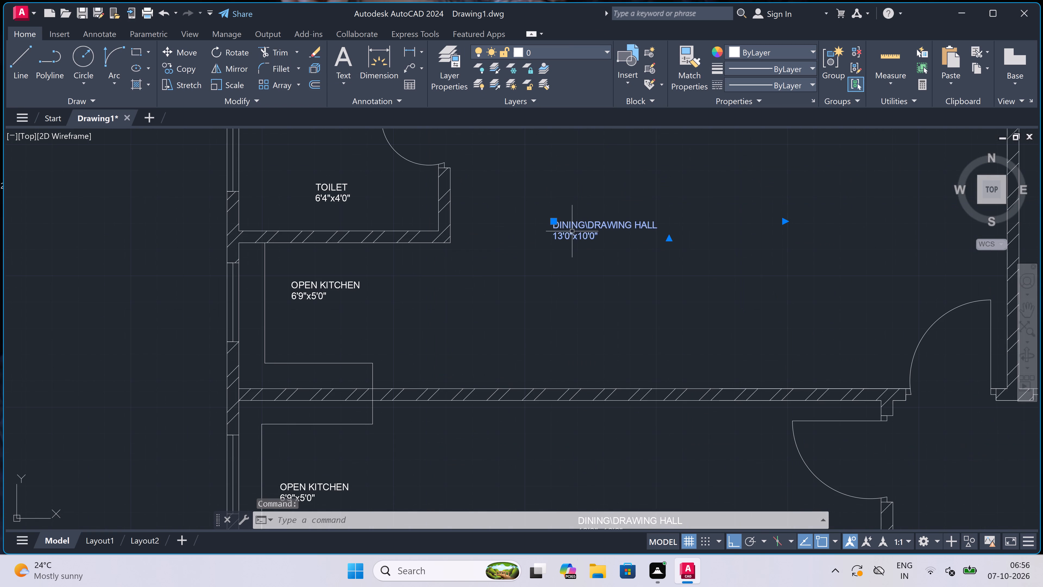
{"action": "right_click", "coordinate": [513, 257]}
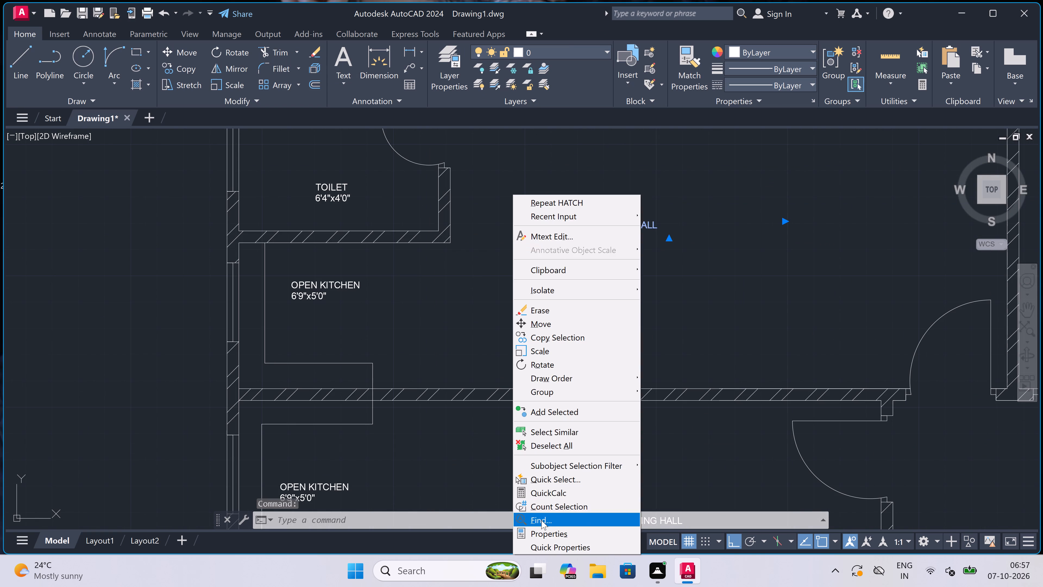
{"action": "left_click", "coordinate": [524, 529]}
{"action": "right_click", "coordinate": [526, 333]}
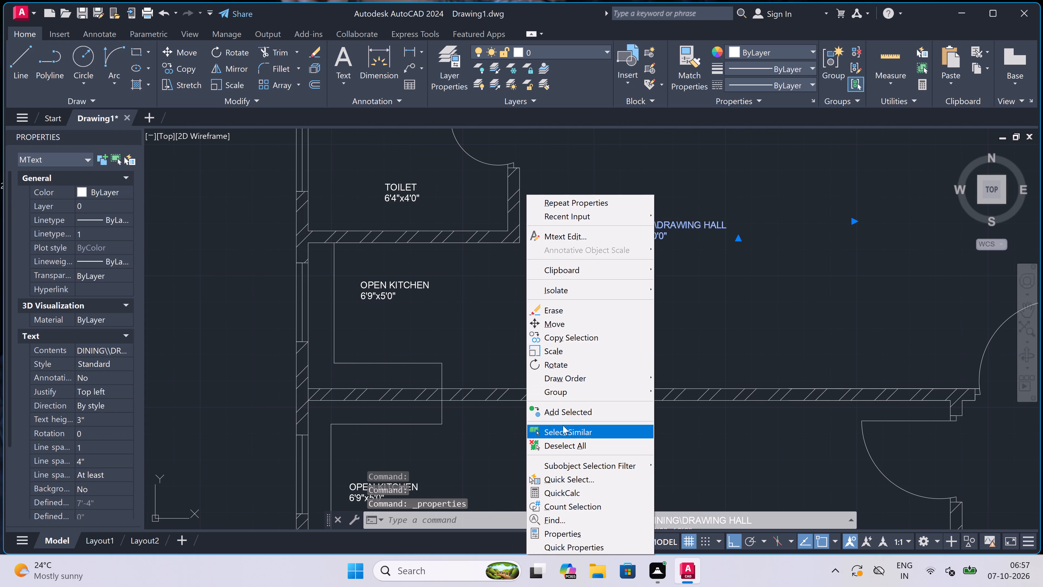
{"action": "left_click", "coordinate": [565, 430]}
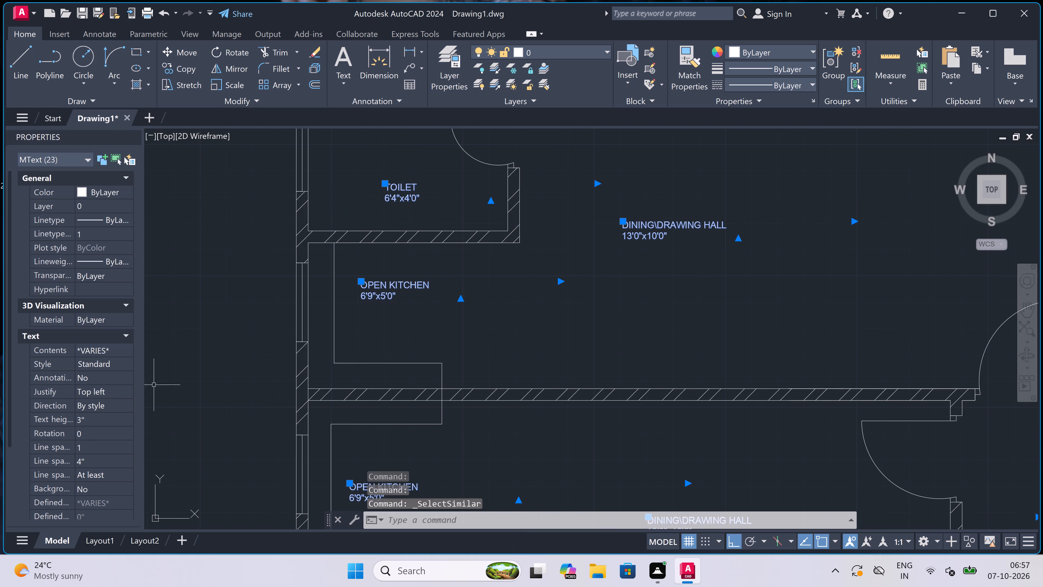
{"action": "left_click", "coordinate": [90, 418]}
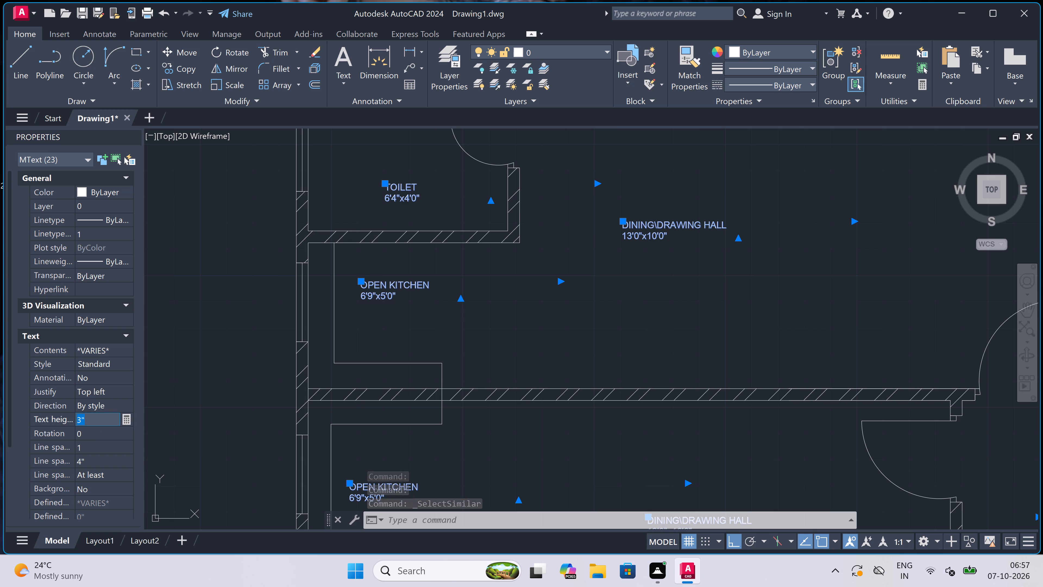
{"action": "key", "text": "BackSpace"}
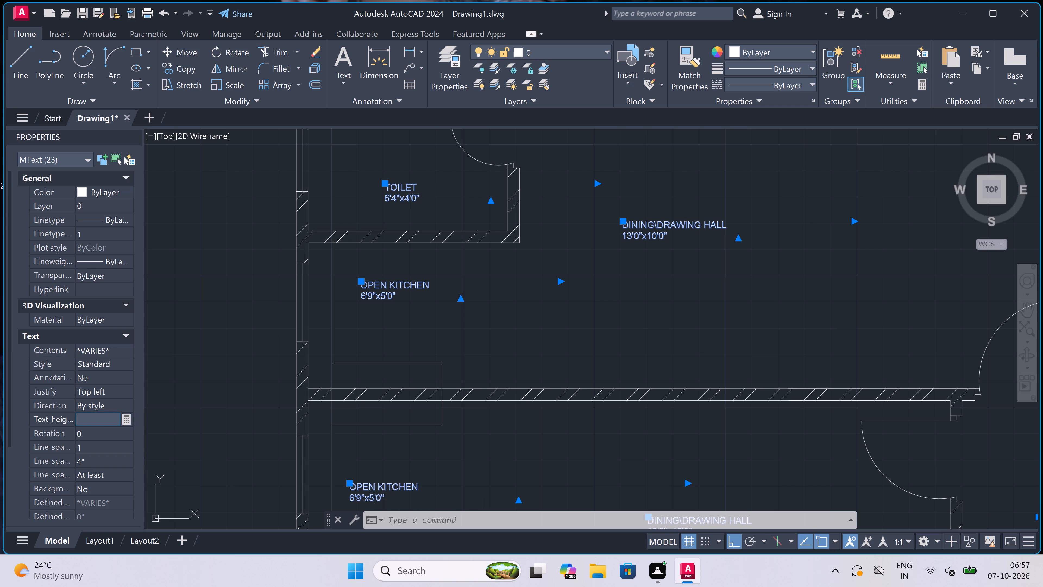
{"action": "key", "text": "5"}
{"action": "key", "text": "shift+quotedbl"}
{"action": "left_click", "coordinate": [222, 334]}
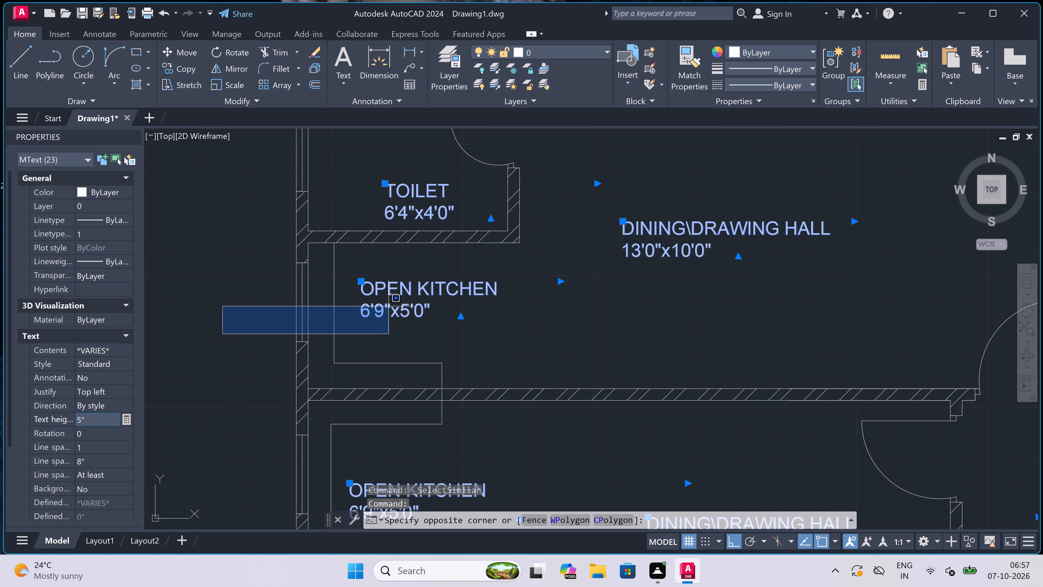
{"action": "key", "text": "Escape"}
{"action": "scroll", "coordinate": [390, 304], "scroll_direction": "down", "scroll_amount": 3}
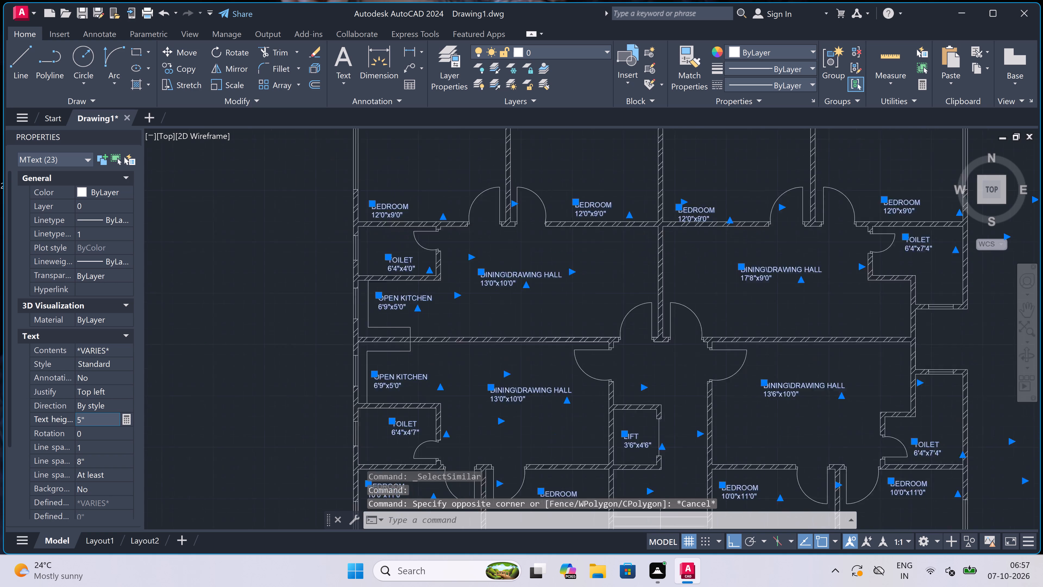
{"action": "key", "text": "Escape"}
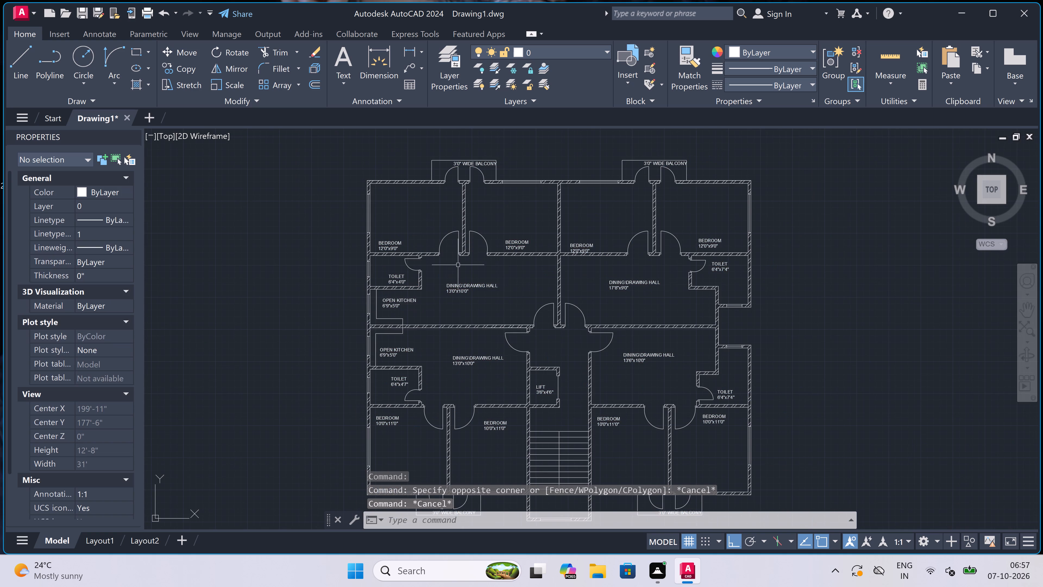
Open the recent drawing "ground floor plan -1 07-10-26.dwg".
{"action": "scroll", "coordinate": [458, 265], "scroll_direction": "down", "scroll_amount": 1}
{"action": "scroll", "coordinate": [685, 271], "scroll_direction": "up", "scroll_amount": 2}
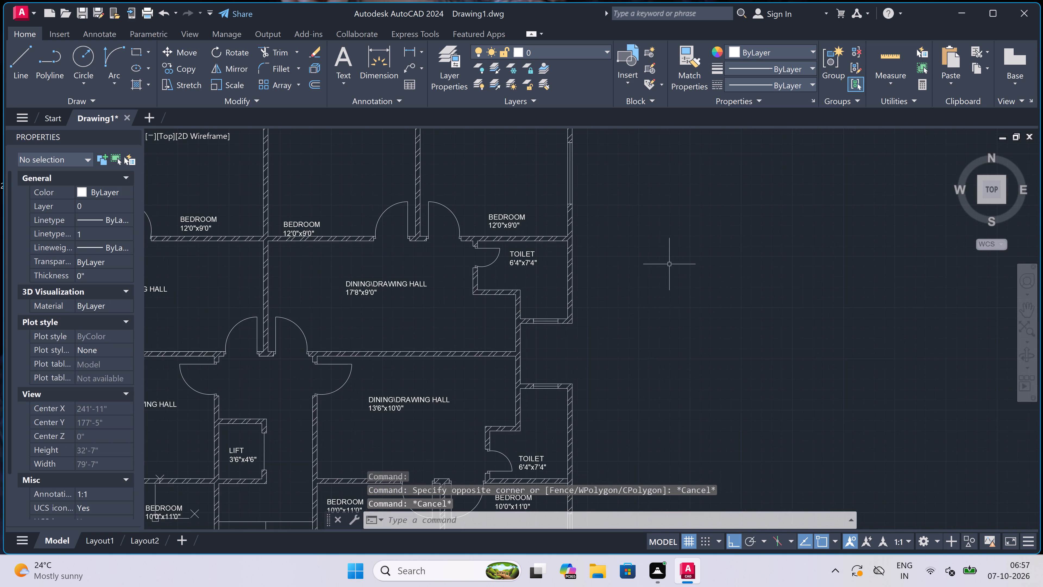
{"action": "scroll", "coordinate": [603, 262], "scroll_direction": "down", "scroll_amount": 2}
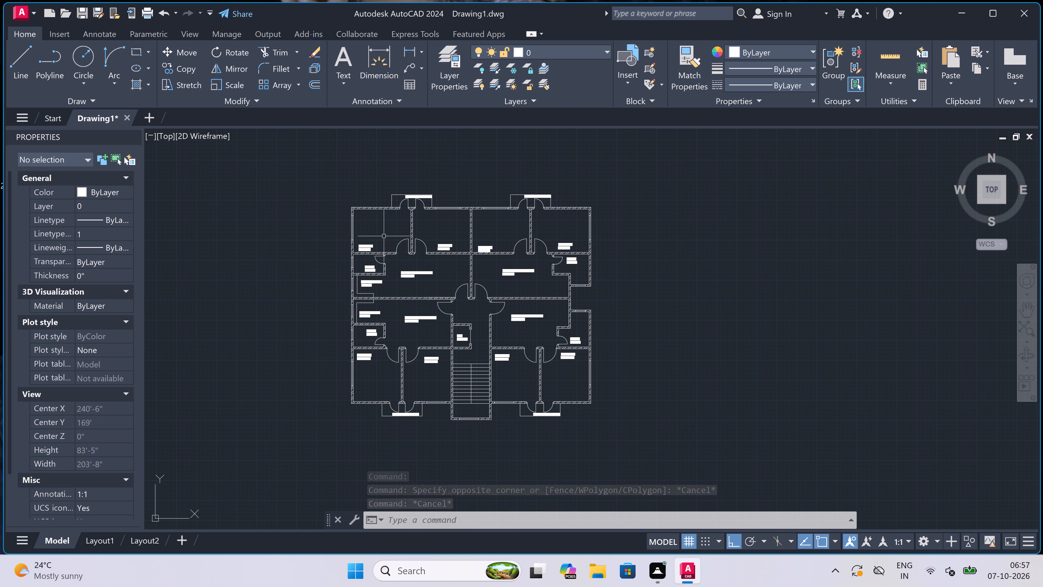
{"action": "scroll", "coordinate": [379, 214], "scroll_direction": "up", "scroll_amount": 3}
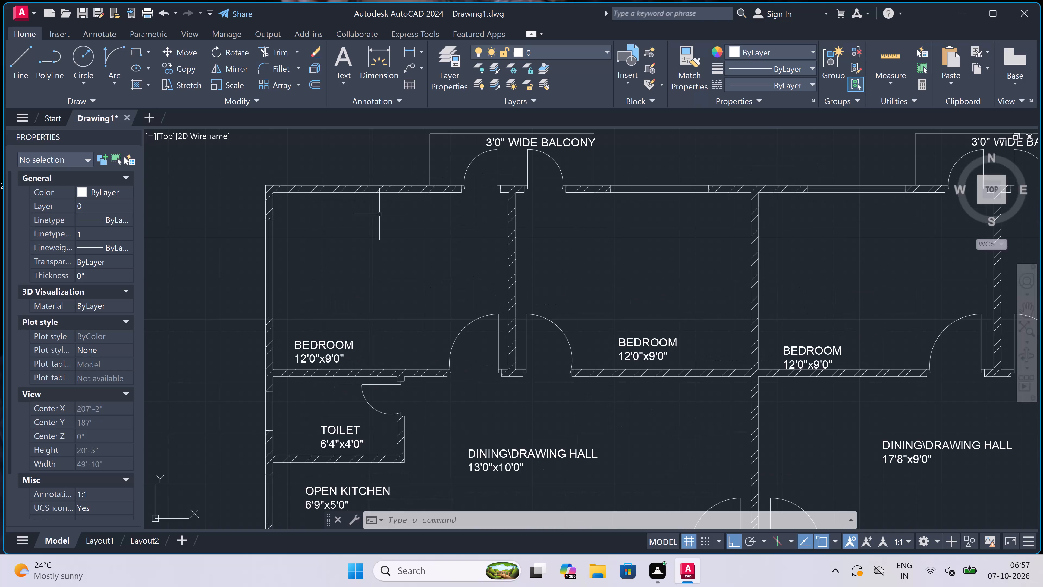
{"action": "scroll", "coordinate": [379, 214], "scroll_direction": "down", "scroll_amount": 1}
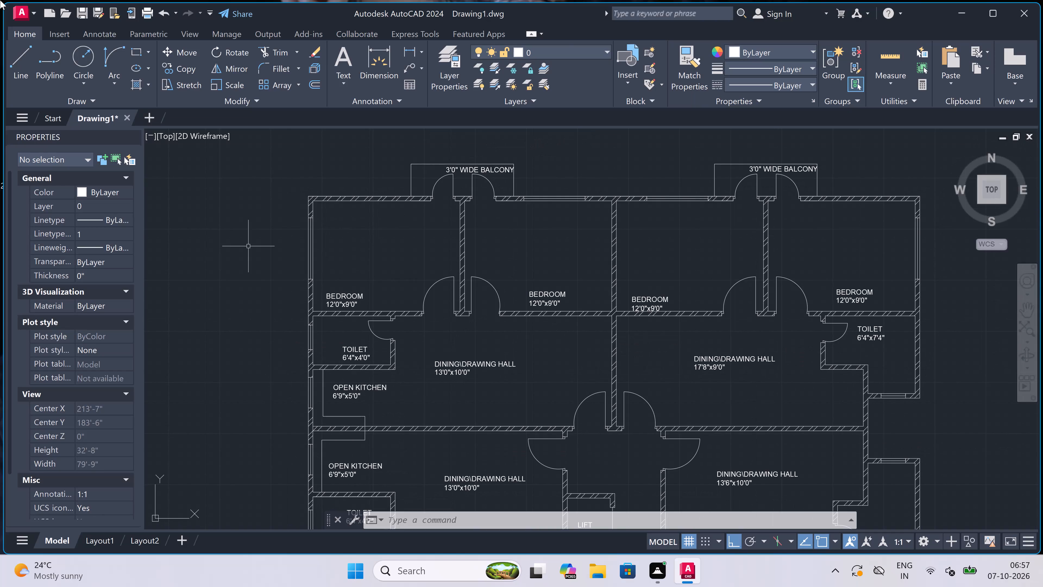
{"action": "left_click", "coordinate": [24, 10]}
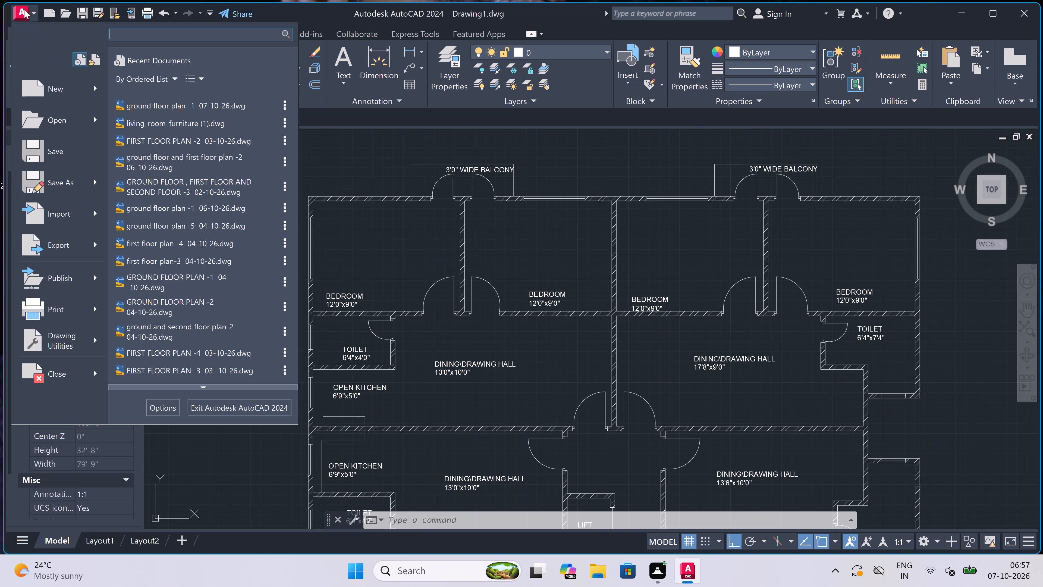
{"action": "double_click", "coordinate": [213, 99]}
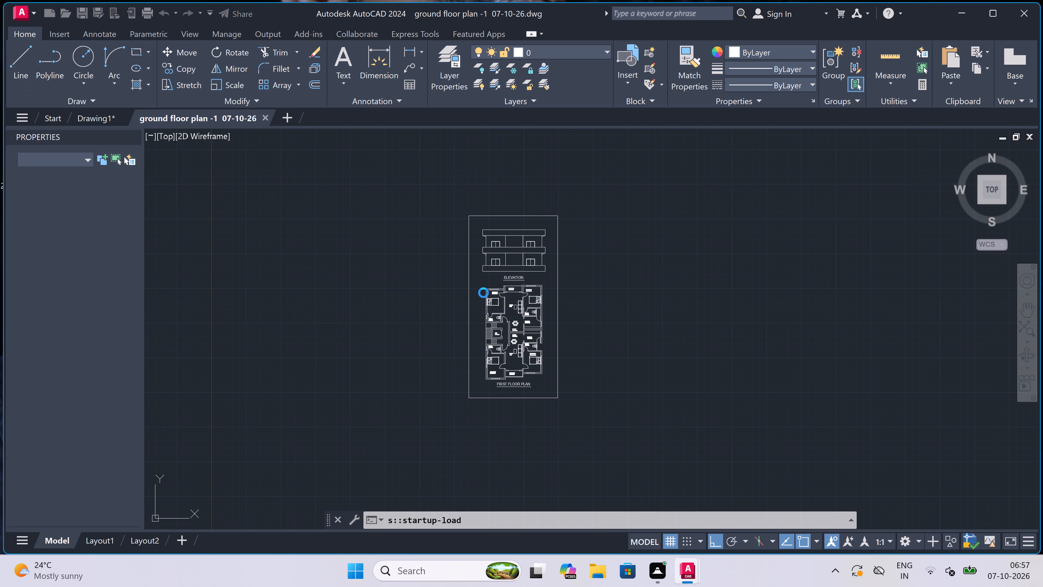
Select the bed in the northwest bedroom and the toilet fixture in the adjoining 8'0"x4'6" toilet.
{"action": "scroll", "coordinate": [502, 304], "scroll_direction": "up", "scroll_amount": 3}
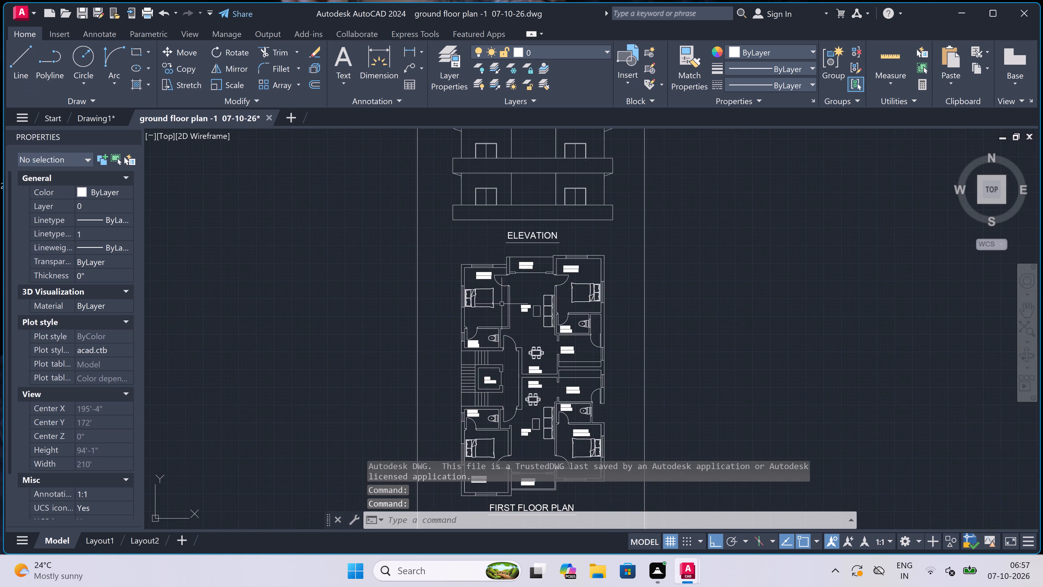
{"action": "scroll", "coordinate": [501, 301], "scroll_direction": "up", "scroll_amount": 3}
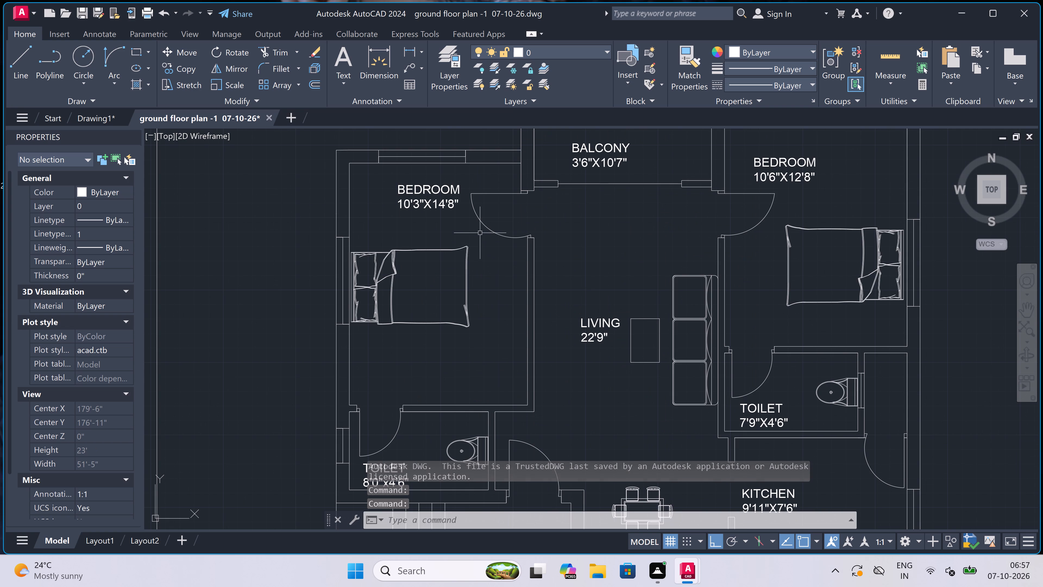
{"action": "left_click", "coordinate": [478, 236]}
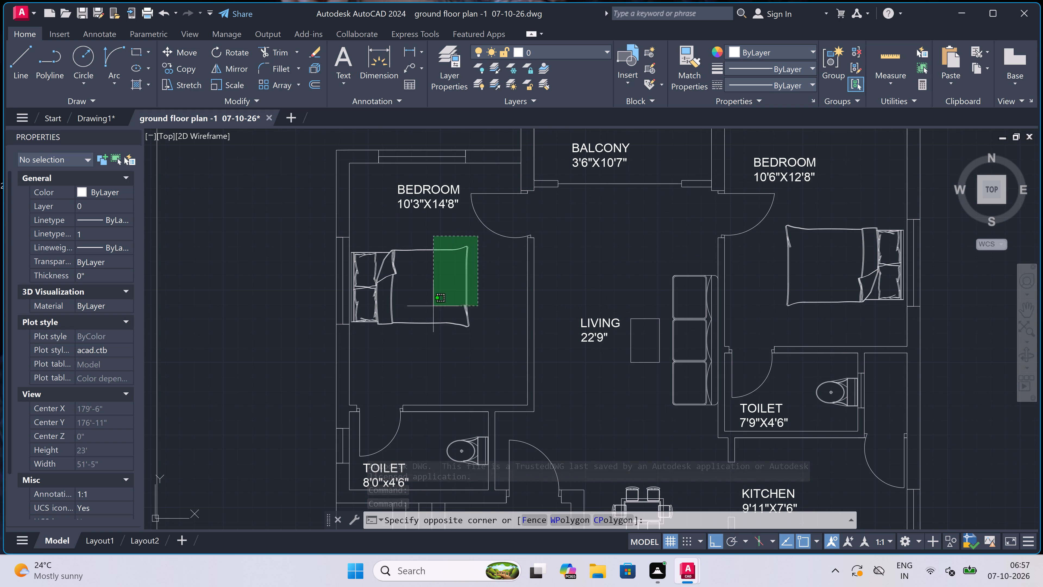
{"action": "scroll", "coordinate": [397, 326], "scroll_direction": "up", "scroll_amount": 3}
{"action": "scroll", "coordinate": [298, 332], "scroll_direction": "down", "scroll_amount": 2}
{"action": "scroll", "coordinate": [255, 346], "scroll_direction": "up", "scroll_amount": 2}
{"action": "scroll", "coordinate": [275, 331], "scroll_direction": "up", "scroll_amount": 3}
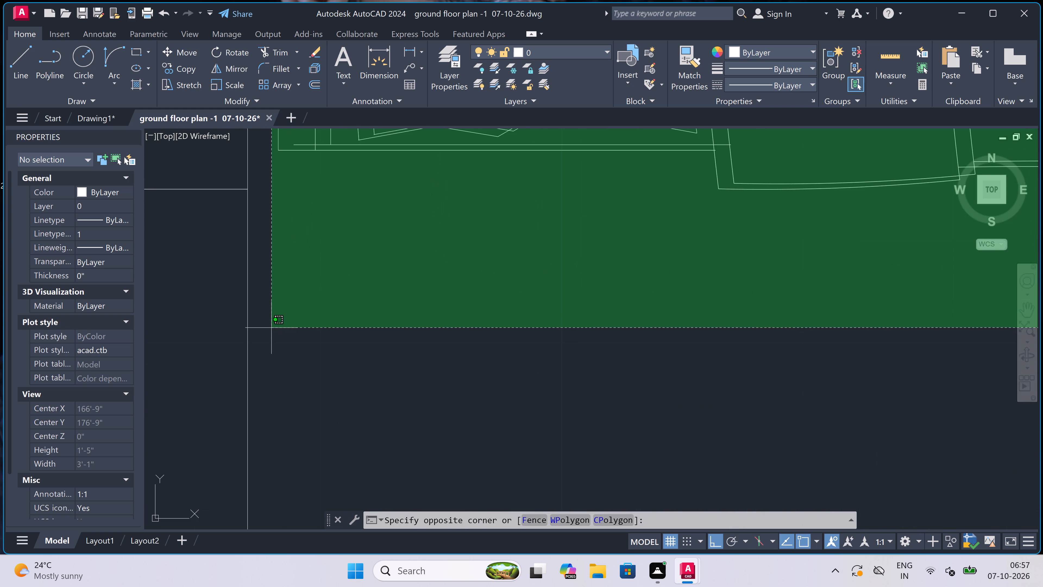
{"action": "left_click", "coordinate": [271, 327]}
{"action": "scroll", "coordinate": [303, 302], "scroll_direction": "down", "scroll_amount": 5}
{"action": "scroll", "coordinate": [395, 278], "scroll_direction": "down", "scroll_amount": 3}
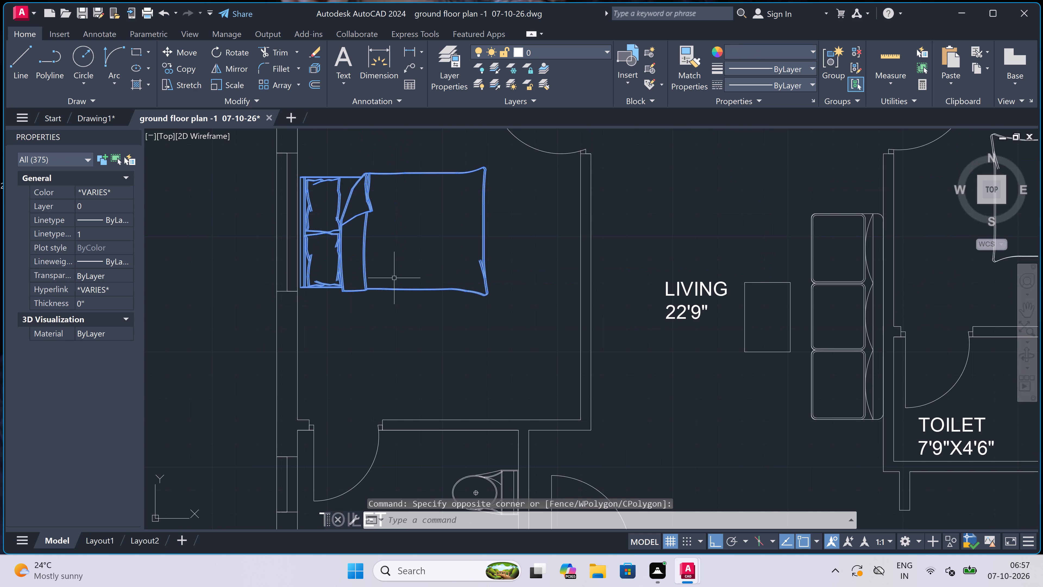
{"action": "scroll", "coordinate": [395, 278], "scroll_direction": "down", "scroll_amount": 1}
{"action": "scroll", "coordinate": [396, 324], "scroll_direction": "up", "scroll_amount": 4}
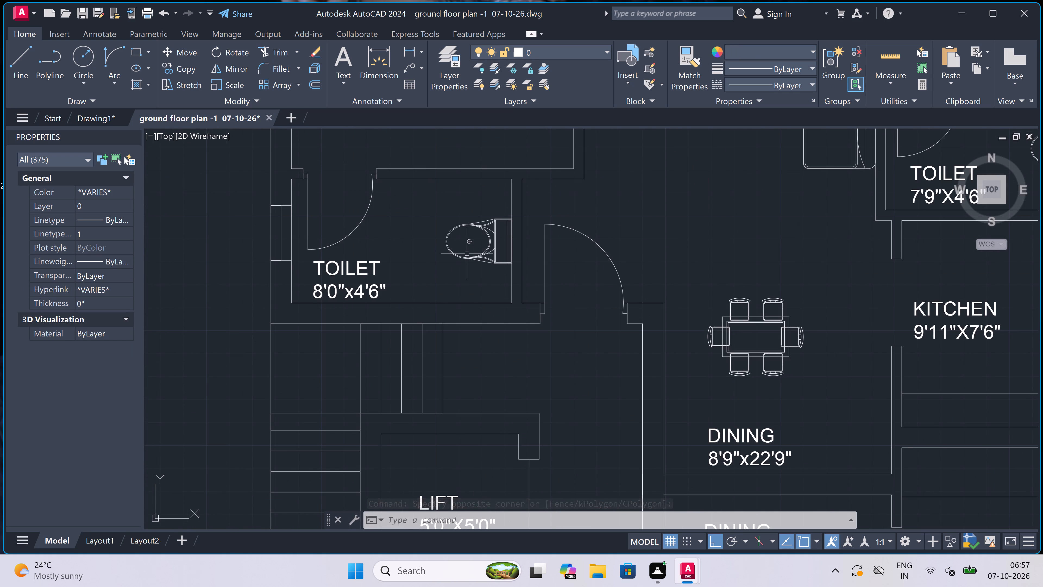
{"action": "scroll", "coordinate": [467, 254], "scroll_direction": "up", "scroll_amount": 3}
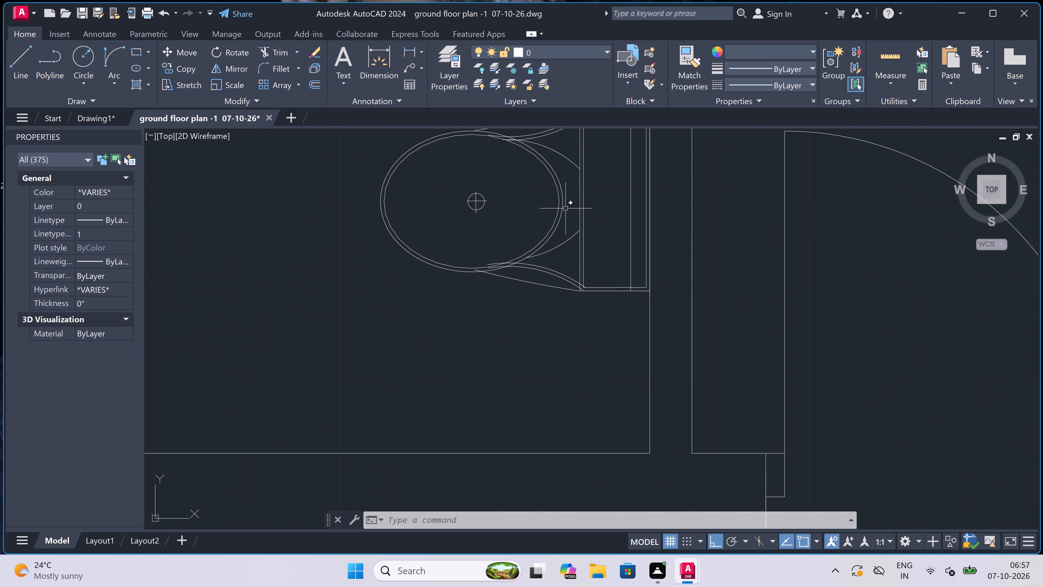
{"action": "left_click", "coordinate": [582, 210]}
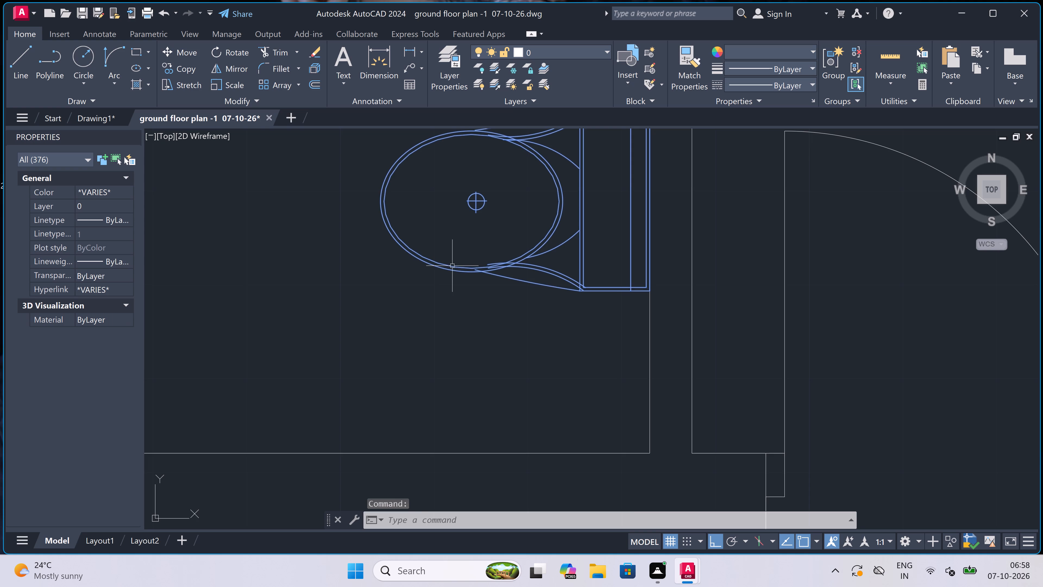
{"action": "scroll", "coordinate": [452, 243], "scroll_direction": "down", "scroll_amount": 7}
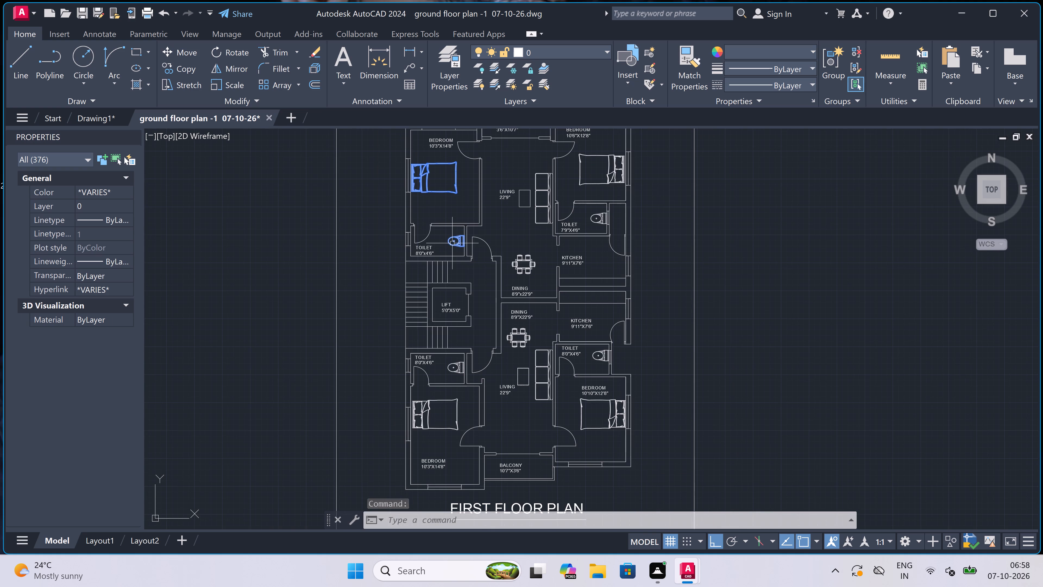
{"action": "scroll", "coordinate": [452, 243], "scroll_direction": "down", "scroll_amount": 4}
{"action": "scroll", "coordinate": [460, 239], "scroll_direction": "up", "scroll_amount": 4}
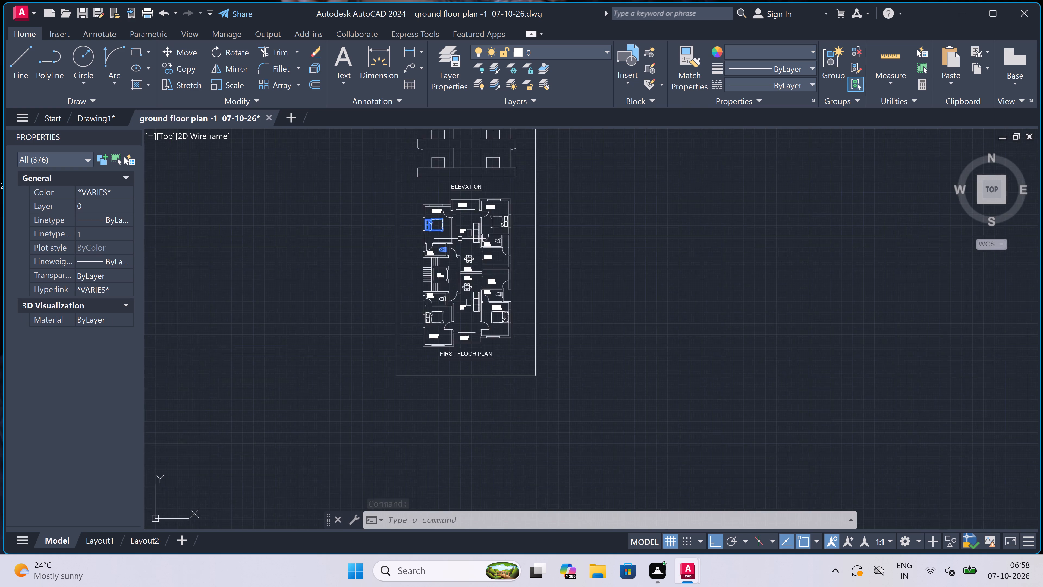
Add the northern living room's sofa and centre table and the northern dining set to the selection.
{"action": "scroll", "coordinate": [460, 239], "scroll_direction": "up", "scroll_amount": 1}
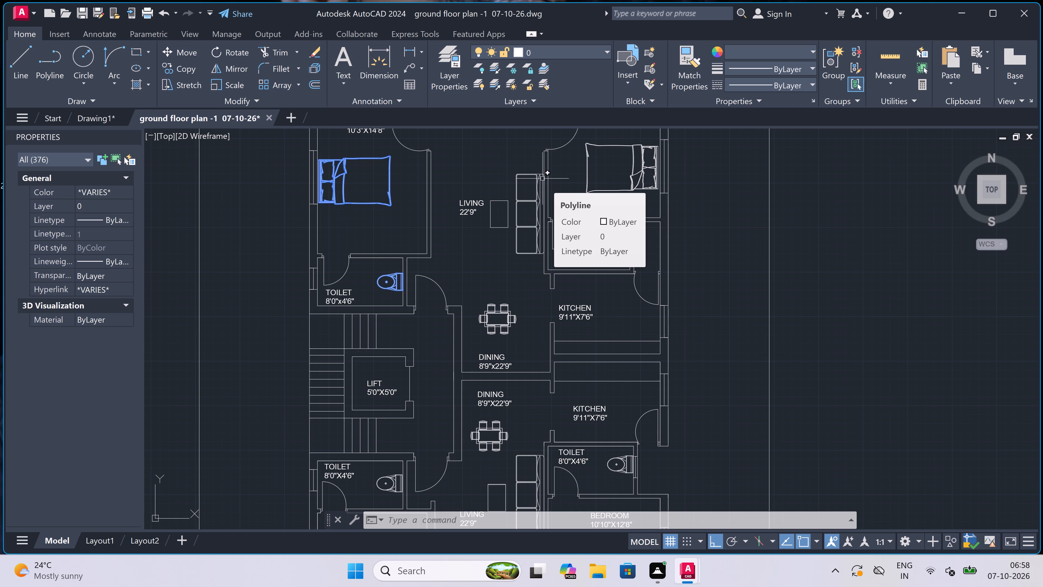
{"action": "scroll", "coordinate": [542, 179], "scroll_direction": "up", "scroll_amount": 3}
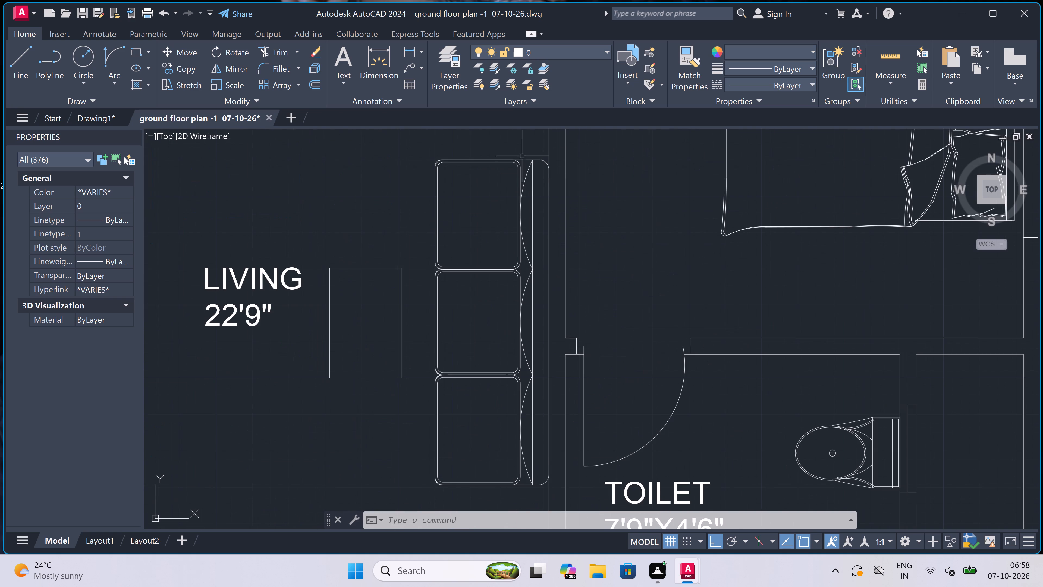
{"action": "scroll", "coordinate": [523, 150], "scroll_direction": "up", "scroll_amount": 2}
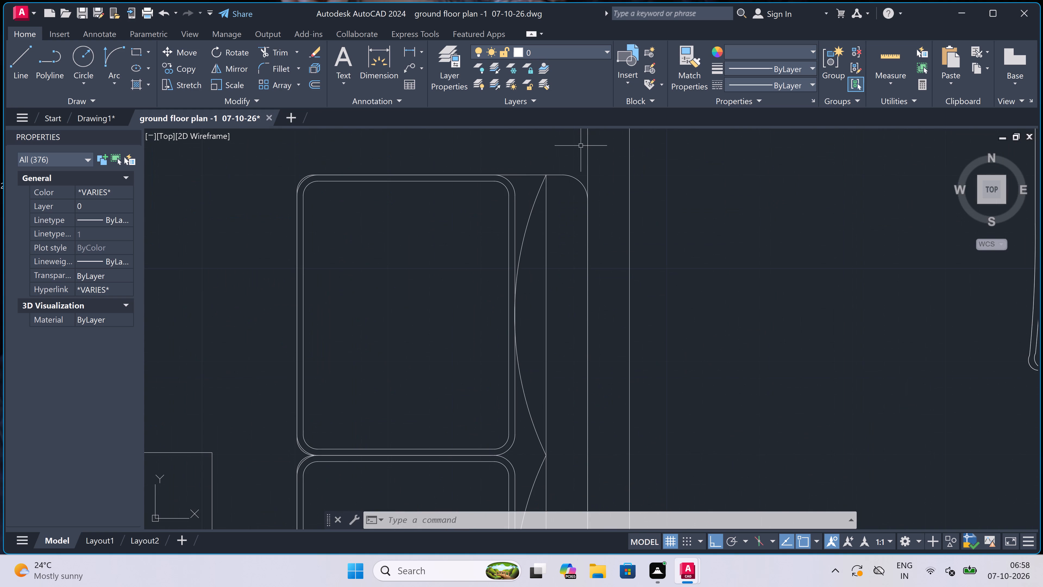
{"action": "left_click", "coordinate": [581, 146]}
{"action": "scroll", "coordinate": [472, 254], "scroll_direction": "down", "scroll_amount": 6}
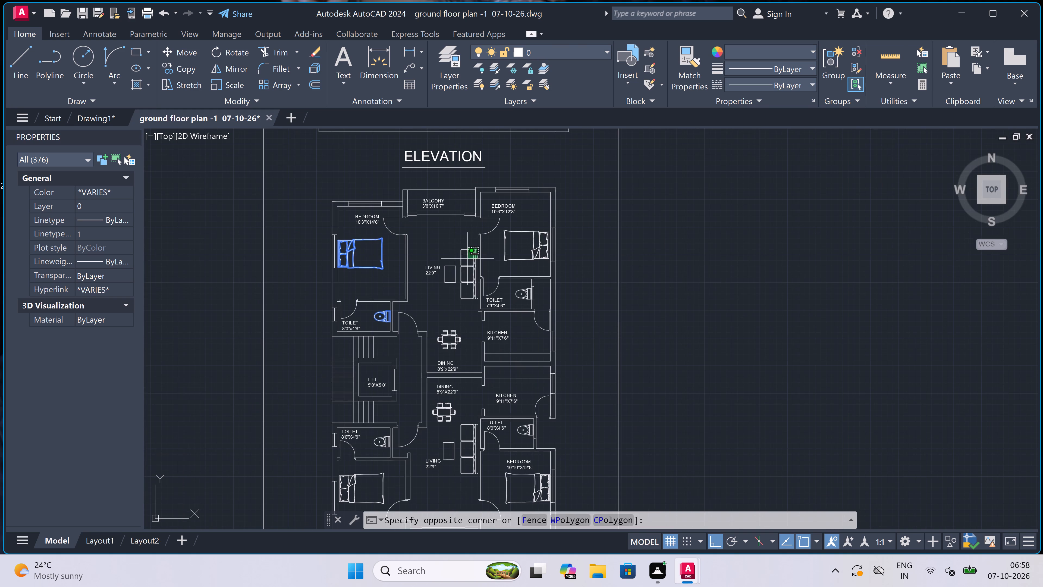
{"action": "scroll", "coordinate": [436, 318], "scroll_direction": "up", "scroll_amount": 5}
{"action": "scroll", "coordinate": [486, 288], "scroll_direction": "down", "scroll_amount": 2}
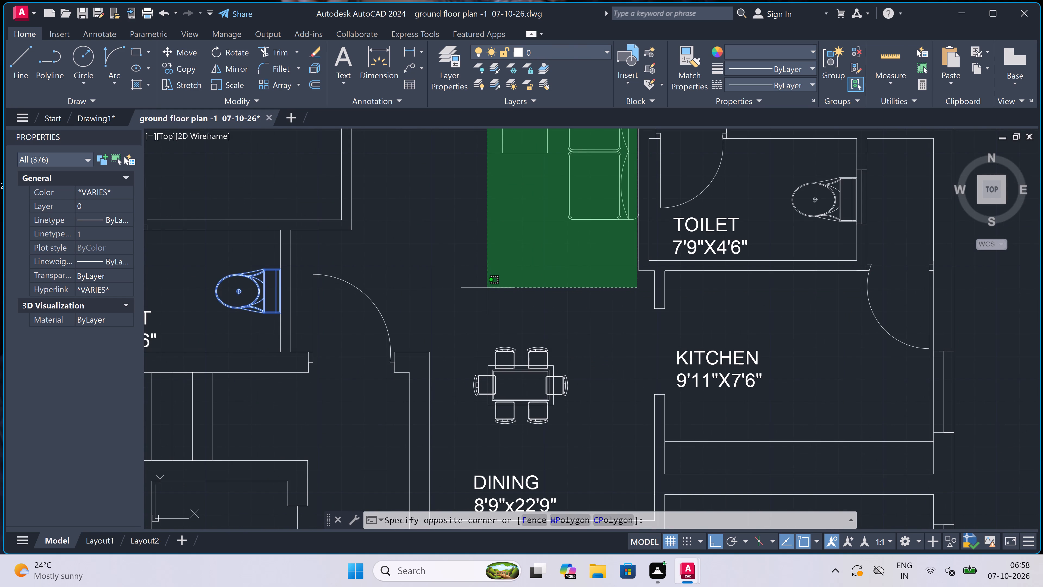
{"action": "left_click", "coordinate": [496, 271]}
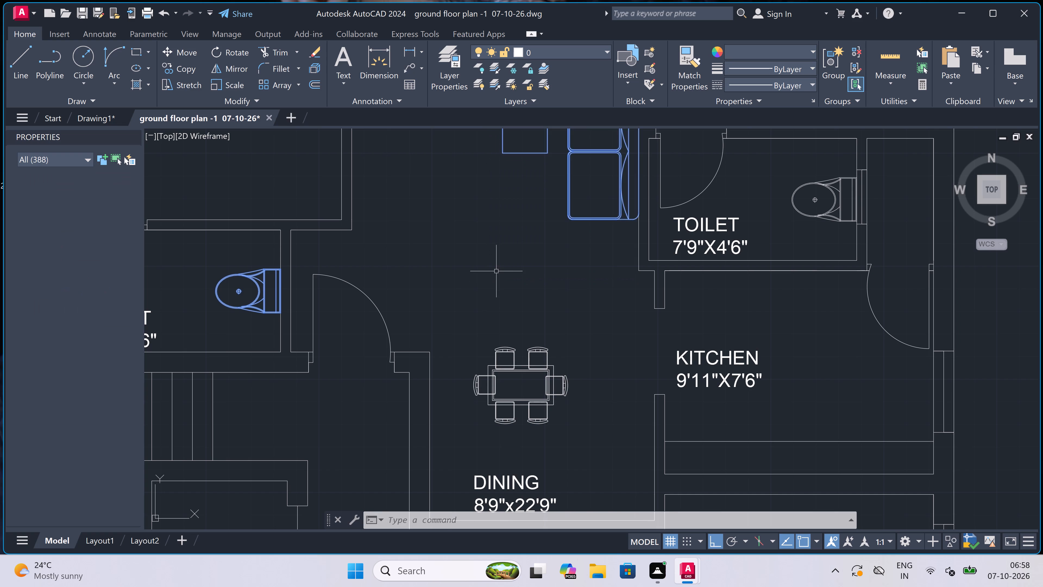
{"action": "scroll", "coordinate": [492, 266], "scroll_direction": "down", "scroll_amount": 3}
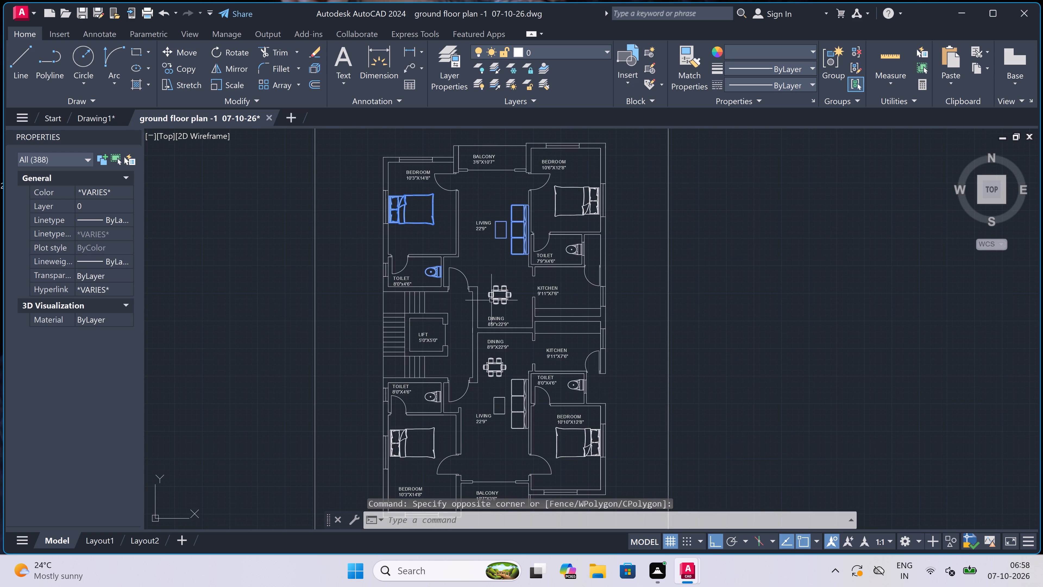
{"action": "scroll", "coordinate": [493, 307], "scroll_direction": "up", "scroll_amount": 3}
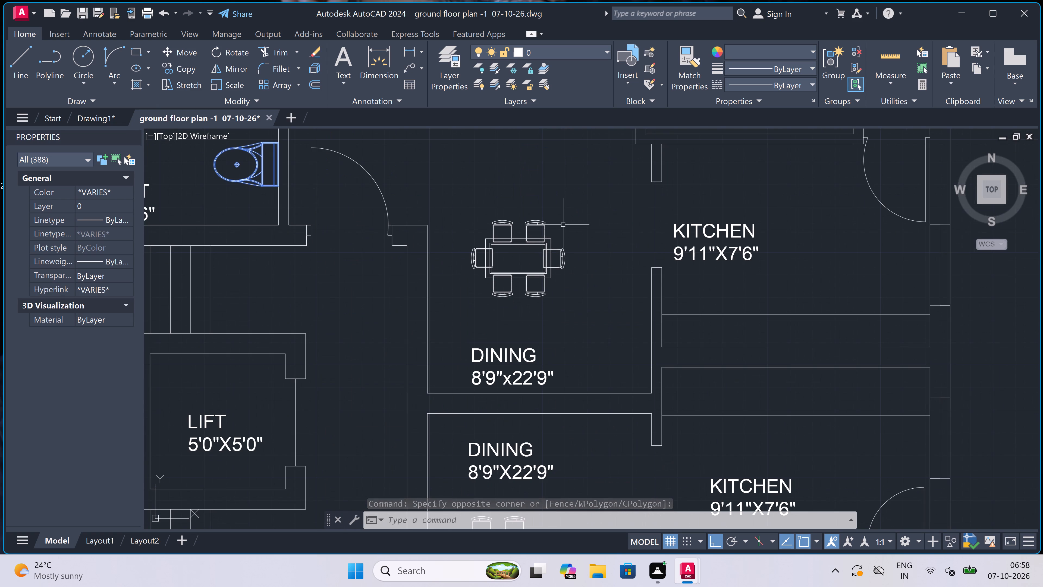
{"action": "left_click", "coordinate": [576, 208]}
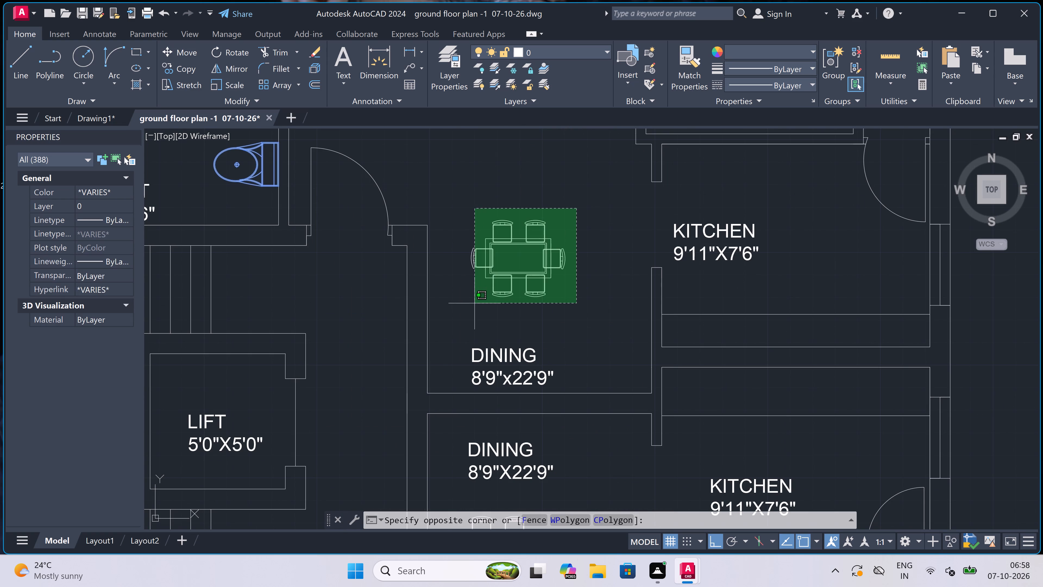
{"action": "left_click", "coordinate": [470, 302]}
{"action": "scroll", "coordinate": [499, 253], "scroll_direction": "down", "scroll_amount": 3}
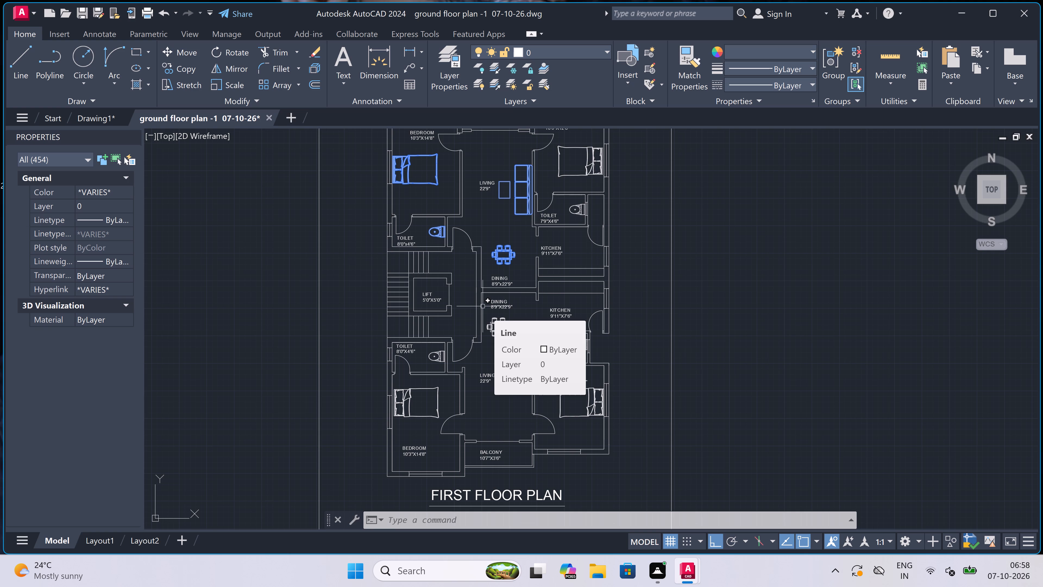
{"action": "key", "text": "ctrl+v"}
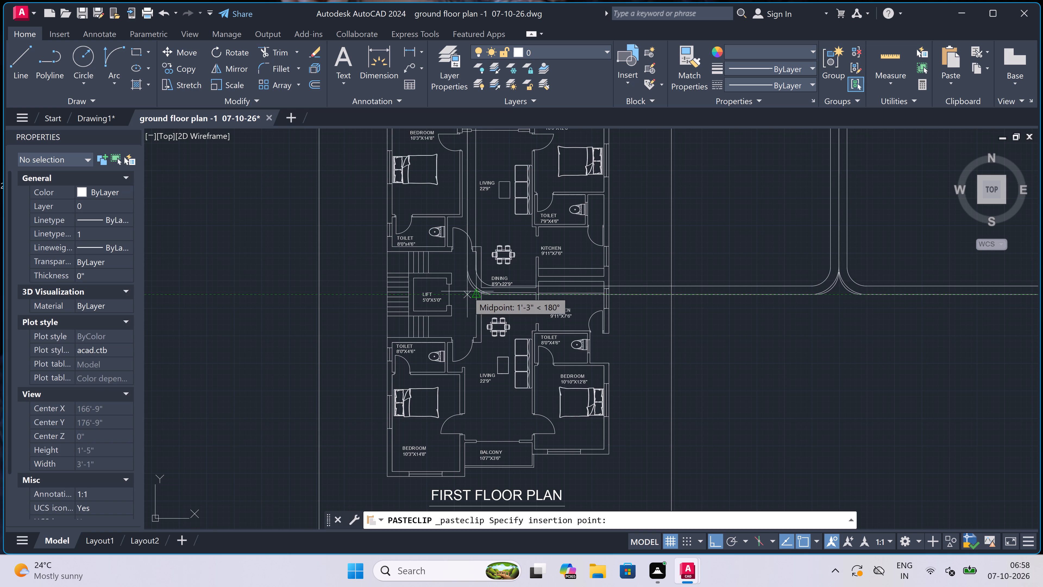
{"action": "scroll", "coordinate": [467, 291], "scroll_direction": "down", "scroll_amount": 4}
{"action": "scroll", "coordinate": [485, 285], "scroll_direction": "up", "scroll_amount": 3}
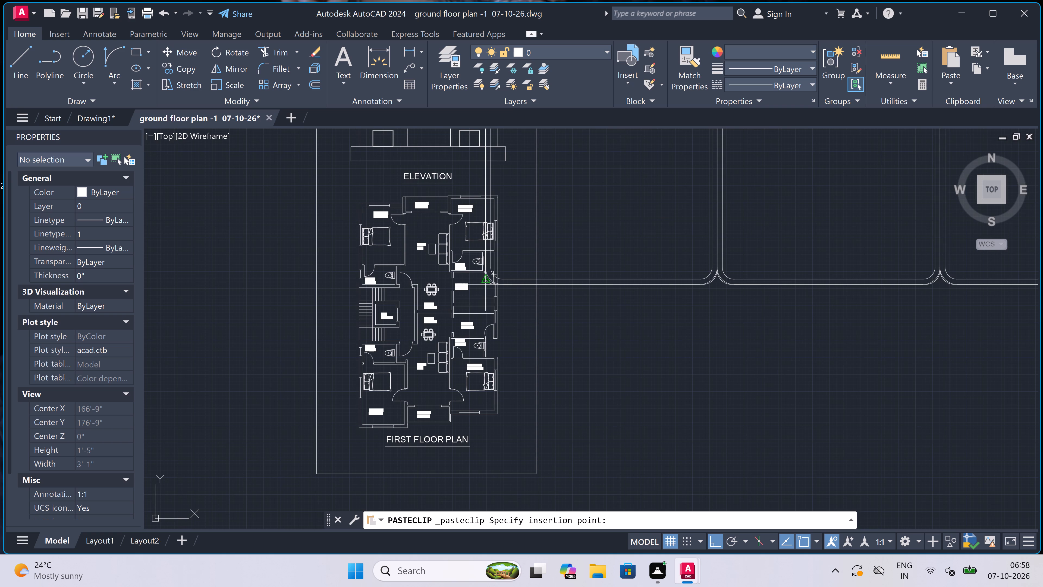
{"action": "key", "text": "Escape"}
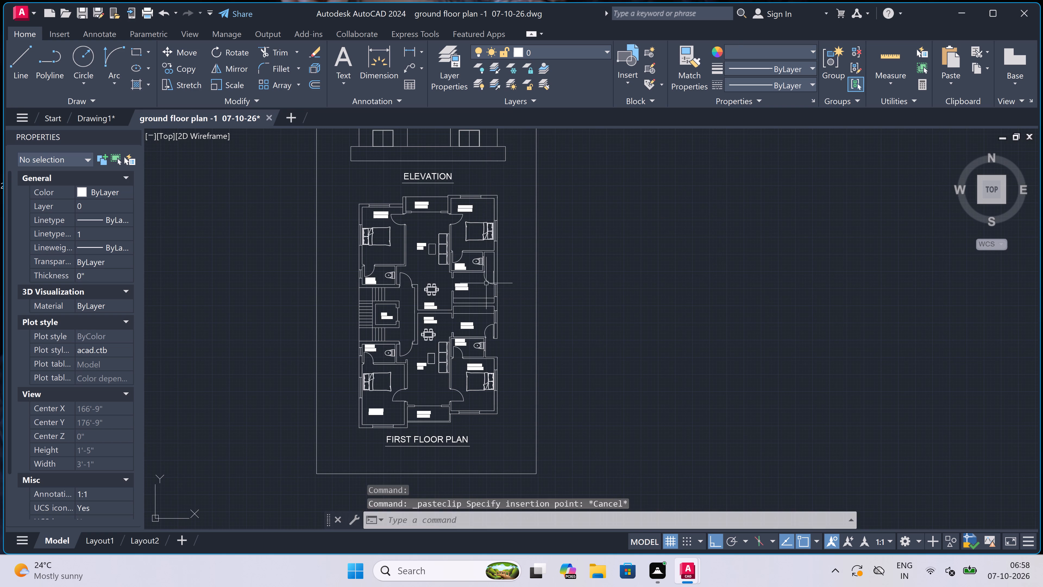
Copy the northern living room's sofa and centre table, the northern dining set and the northwest toilet fixture to the clipboard.
{"action": "scroll", "coordinate": [434, 246], "scroll_direction": "up", "scroll_amount": 2}
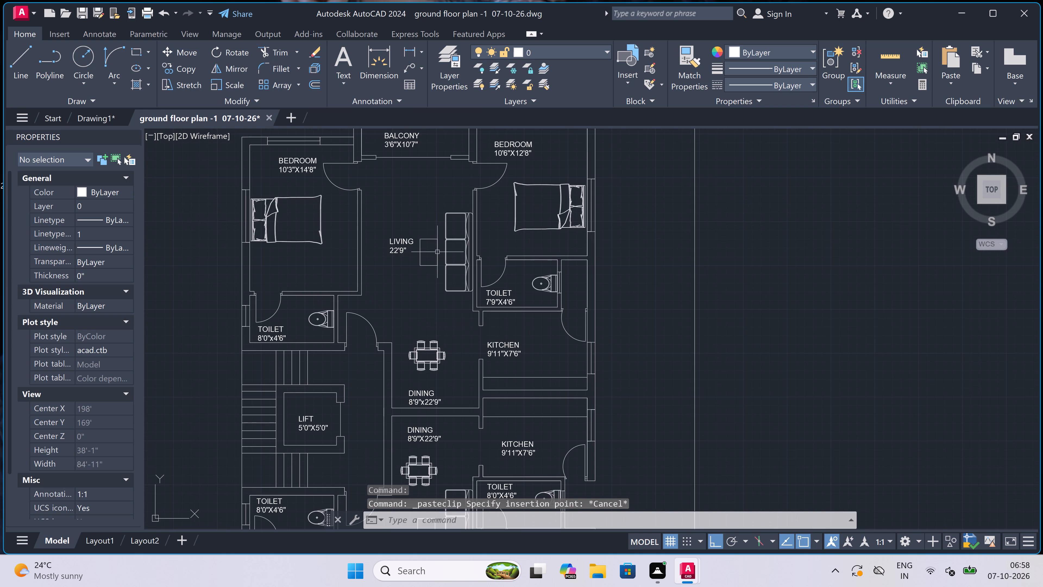
{"action": "scroll", "coordinate": [461, 219], "scroll_direction": "up", "scroll_amount": 3}
{"action": "scroll", "coordinate": [496, 185], "scroll_direction": "up", "scroll_amount": 2}
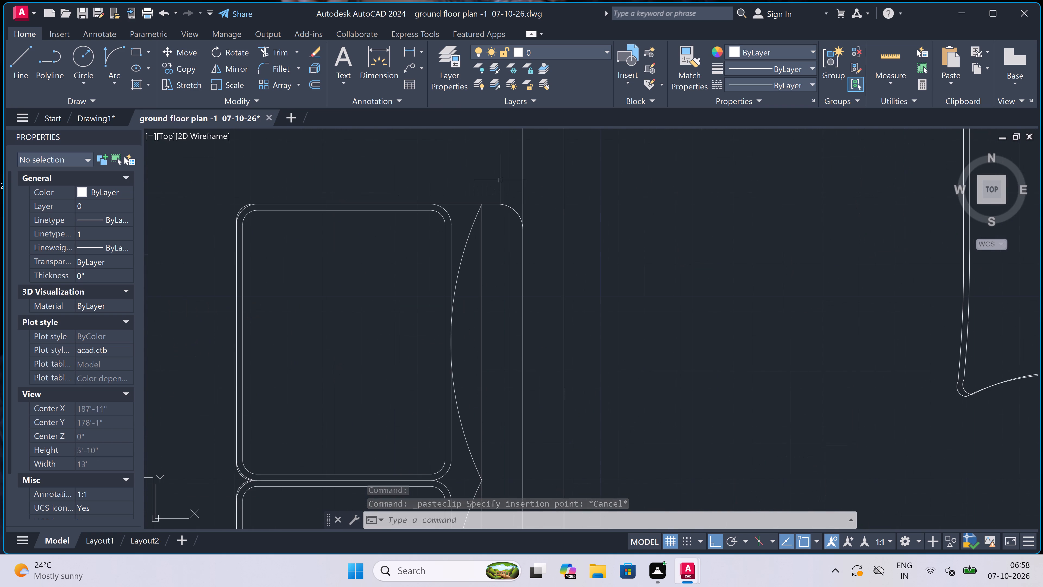
{"action": "left_click", "coordinate": [516, 161]}
{"action": "scroll", "coordinate": [441, 229], "scroll_direction": "down", "scroll_amount": 5}
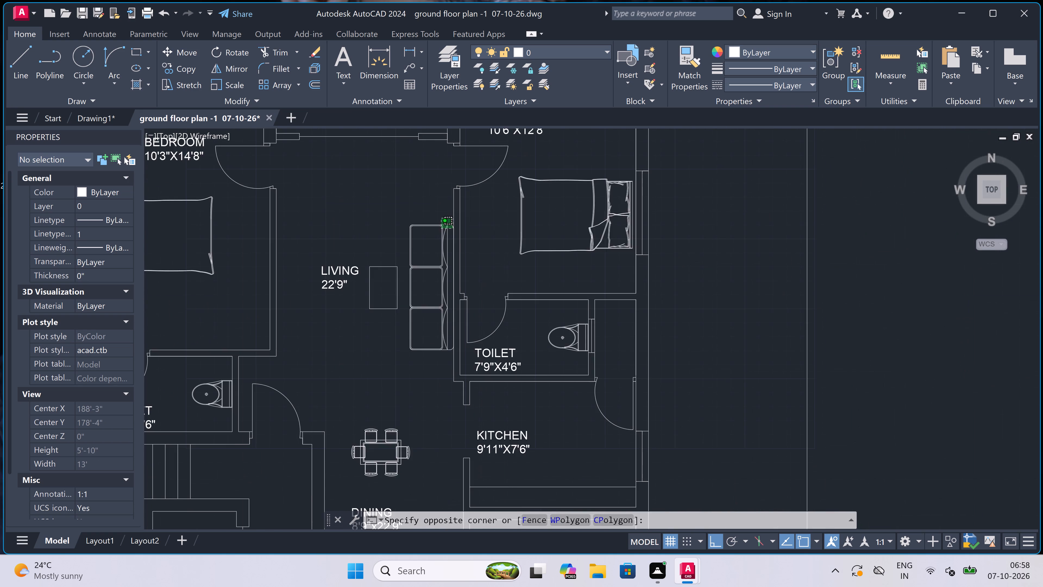
{"action": "scroll", "coordinate": [440, 229], "scroll_direction": "down", "scroll_amount": 2}
{"action": "scroll", "coordinate": [412, 279], "scroll_direction": "up", "scroll_amount": 5}
{"action": "scroll", "coordinate": [413, 291], "scroll_direction": "down", "scroll_amount": 2}
{"action": "left_click", "coordinate": [413, 291]}
{"action": "scroll", "coordinate": [413, 291], "scroll_direction": "down", "scroll_amount": 3}
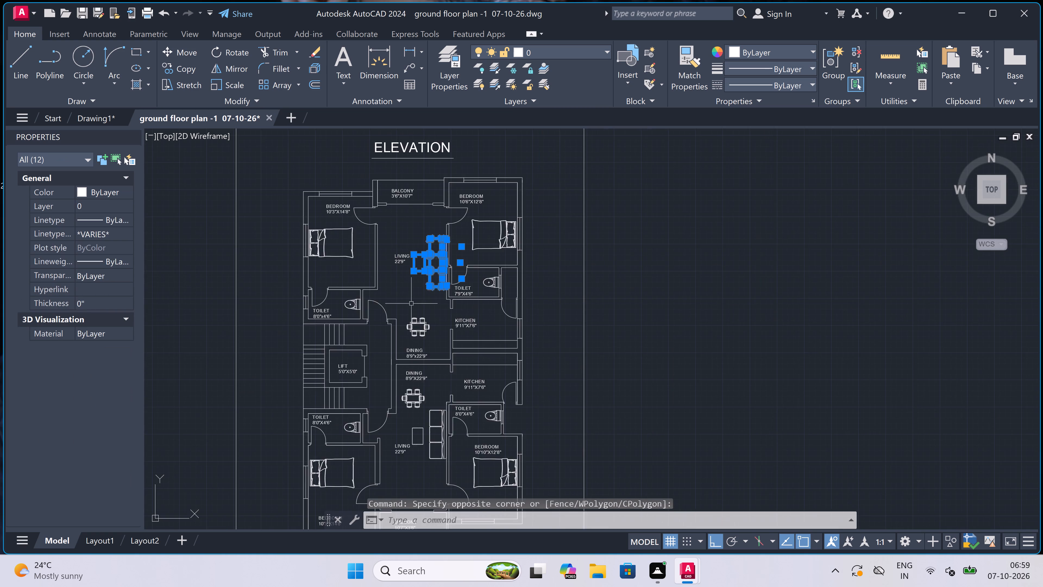
{"action": "scroll", "coordinate": [410, 326], "scroll_direction": "up", "scroll_amount": 4}
{"action": "left_click", "coordinate": [483, 291]}
{"action": "scroll", "coordinate": [419, 338], "scroll_direction": "up", "scroll_amount": 3}
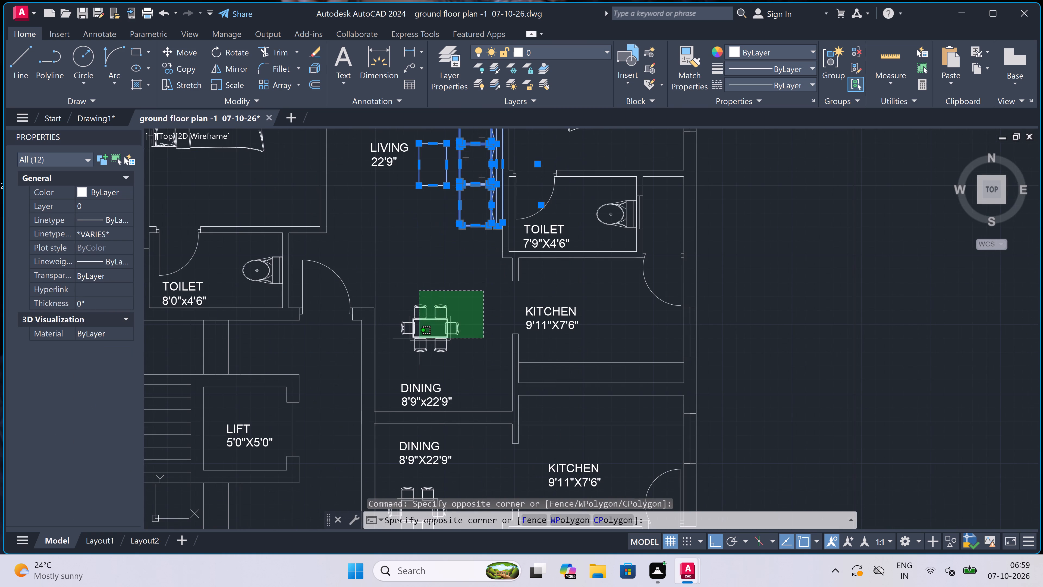
{"action": "left_click_drag", "start_coordinate": [297, 423], "coordinate": [300, 422]}
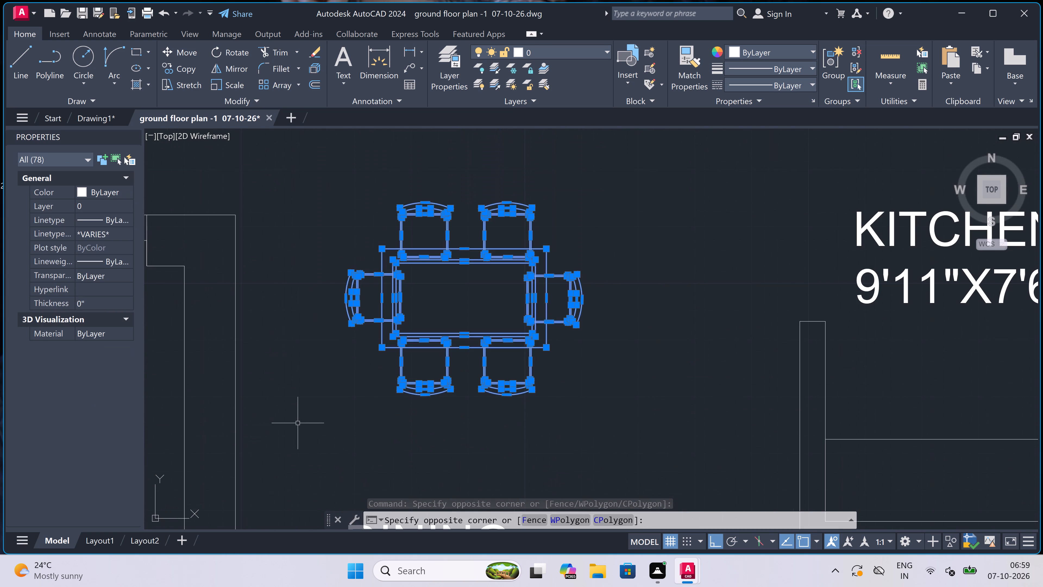
{"action": "scroll", "coordinate": [389, 311], "scroll_direction": "down", "scroll_amount": 5}
{"action": "scroll", "coordinate": [283, 281], "scroll_direction": "up", "scroll_amount": 3}
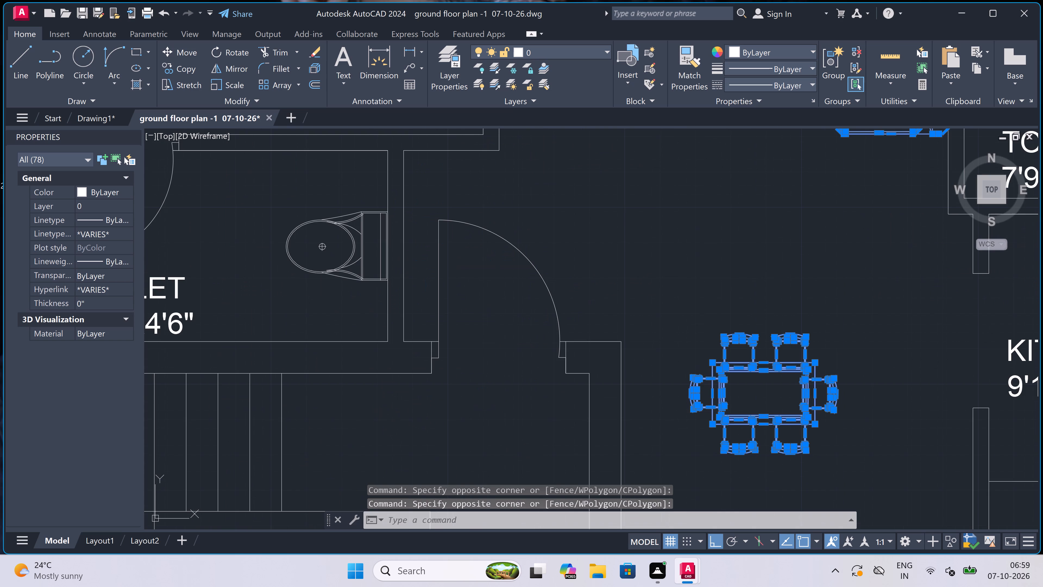
{"action": "left_click", "coordinate": [358, 229]}
{"action": "scroll", "coordinate": [436, 238], "scroll_direction": "down", "scroll_amount": 4}
{"action": "scroll", "coordinate": [451, 236], "scroll_direction": "up", "scroll_amount": 1}
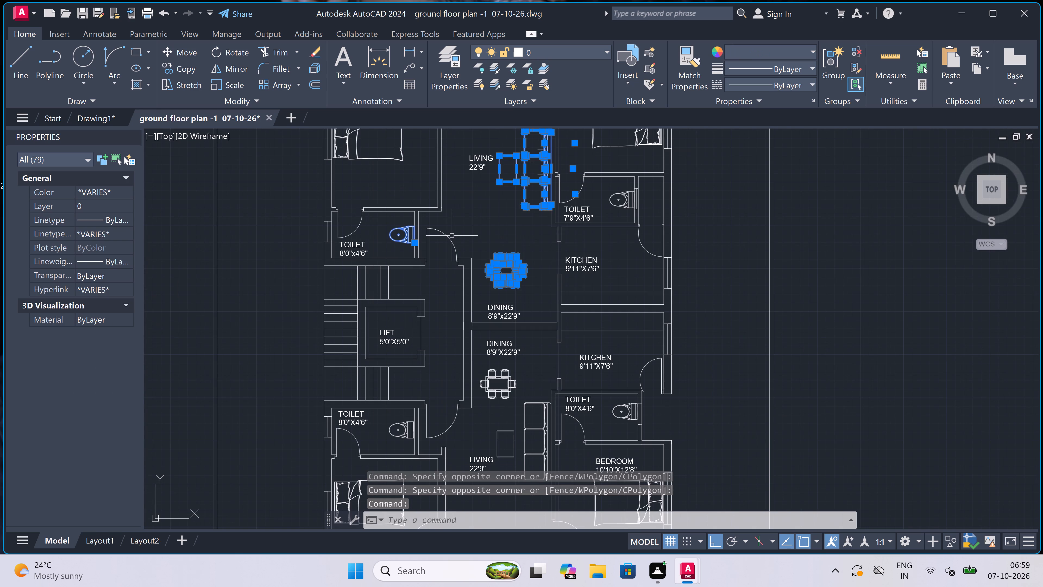
{"action": "key", "text": "ctrl+c"}
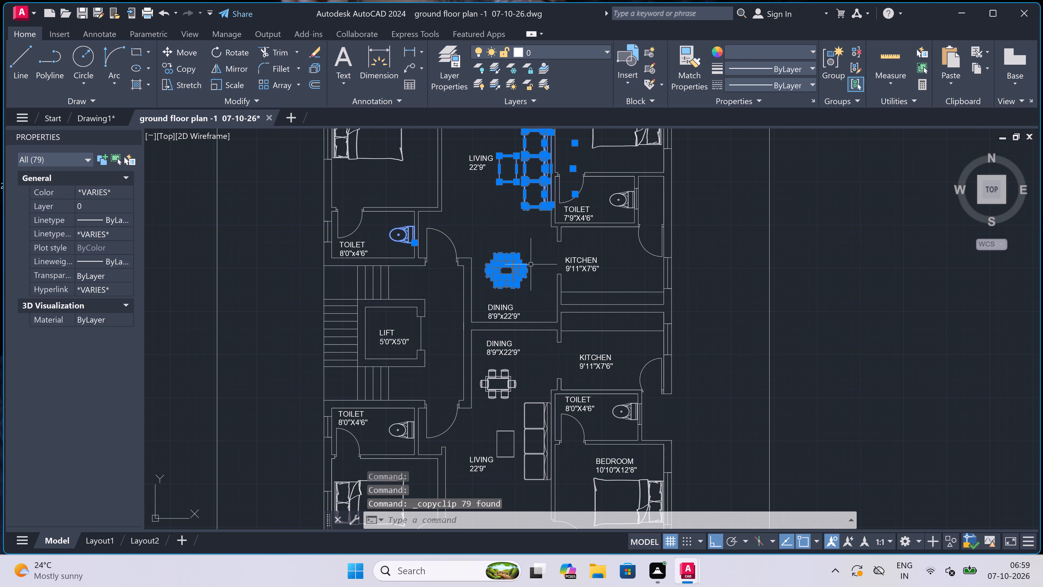
Paste the copied sofa, centre table, dining set and toilet fixture into Drawing1, in the empty space west of the plan.
{"action": "left_click", "coordinate": [633, 496]}
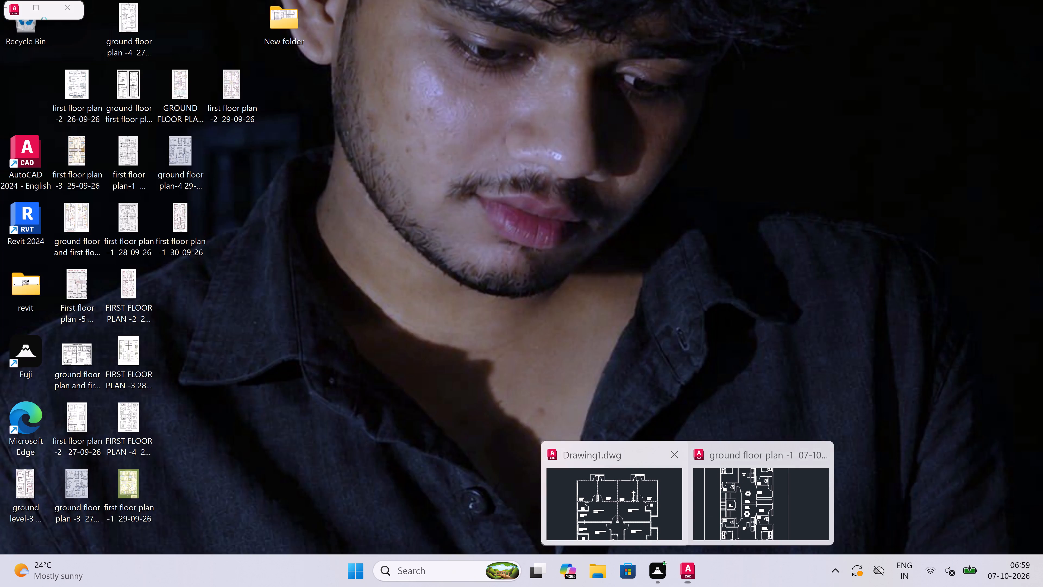
{"action": "key", "text": "ctrl+v"}
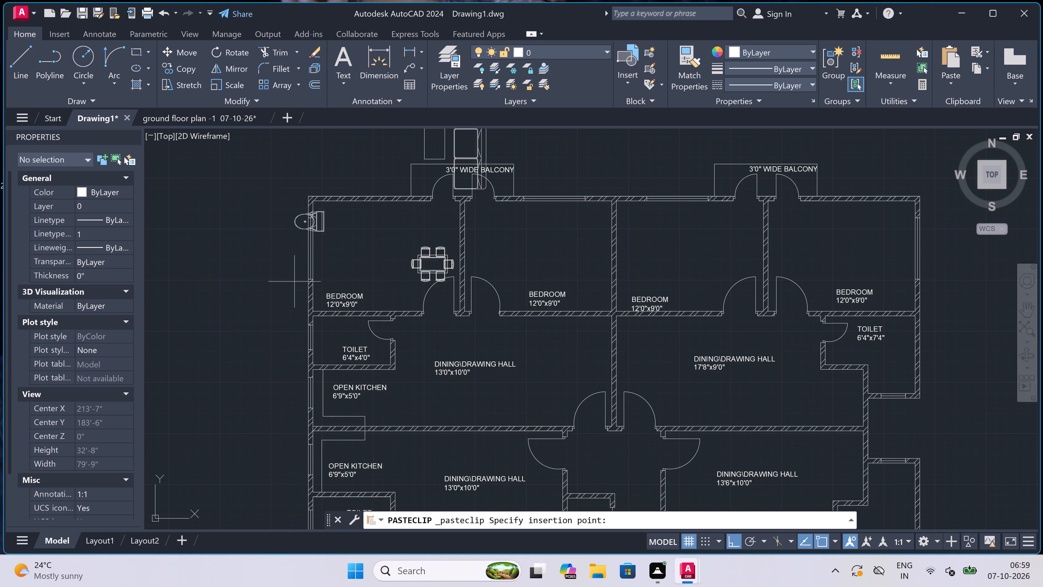
{"action": "scroll", "coordinate": [338, 293], "scroll_direction": "down", "scroll_amount": 2}
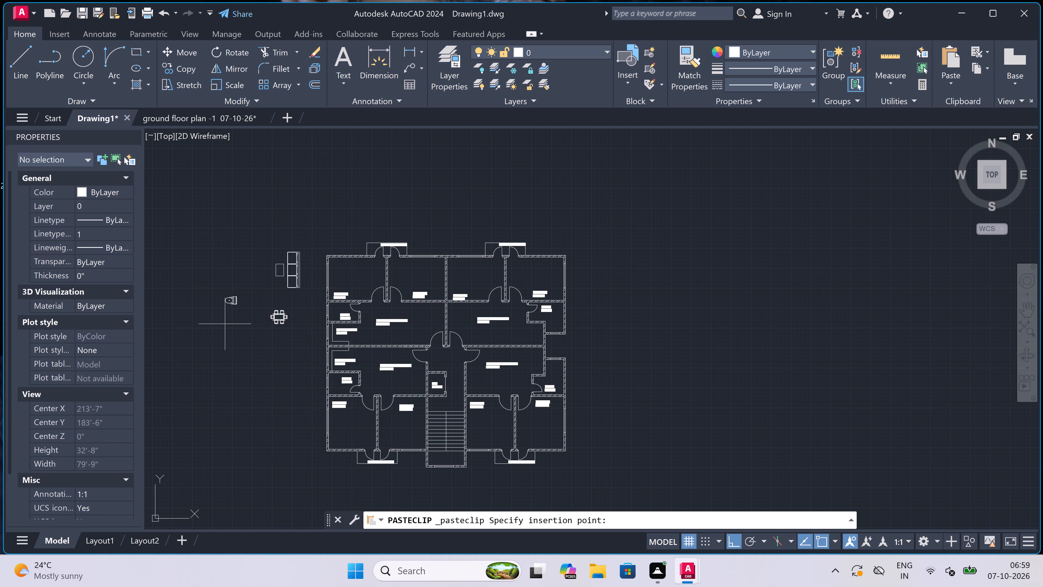
{"action": "left_click", "coordinate": [210, 325]}
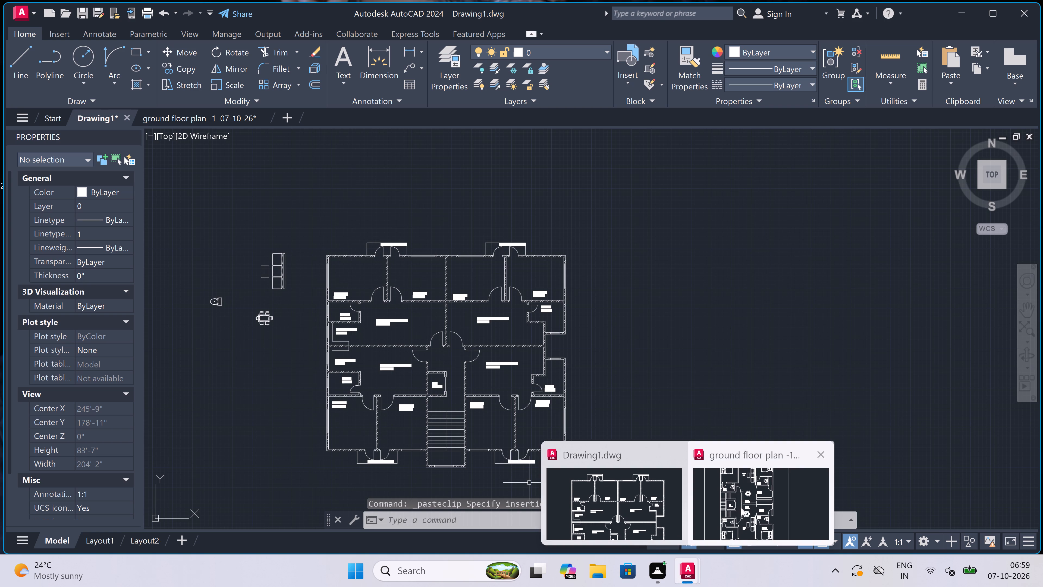
Return to the ground floor plan -1 07-10-26 drawing and copy the northwest bedroom's bed to the clipboard.
{"action": "left_click", "coordinate": [742, 507]}
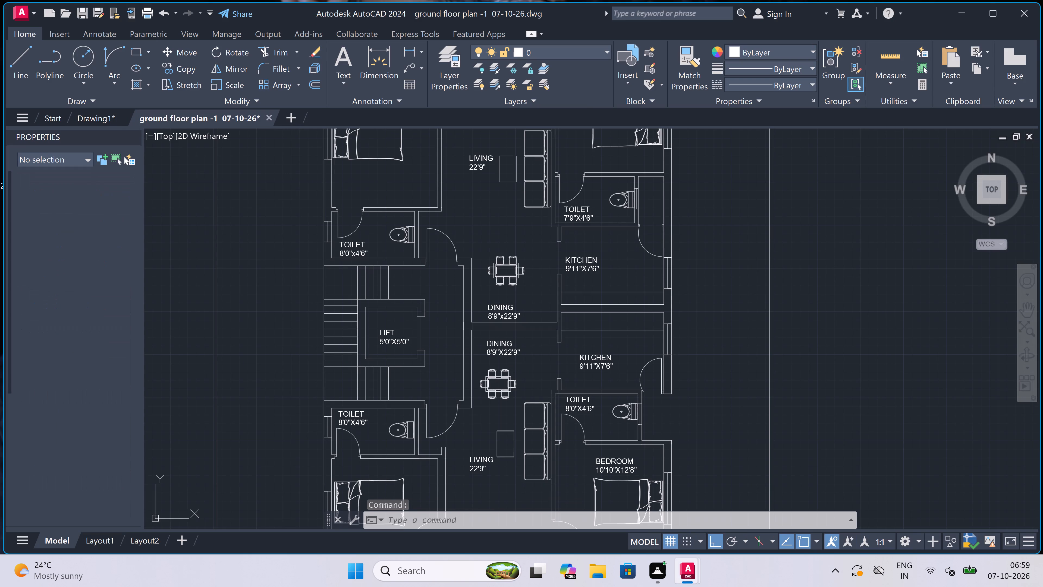
{"action": "scroll", "coordinate": [454, 255], "scroll_direction": "down", "scroll_amount": 2}
{"action": "scroll", "coordinate": [428, 204], "scroll_direction": "up", "scroll_amount": 3}
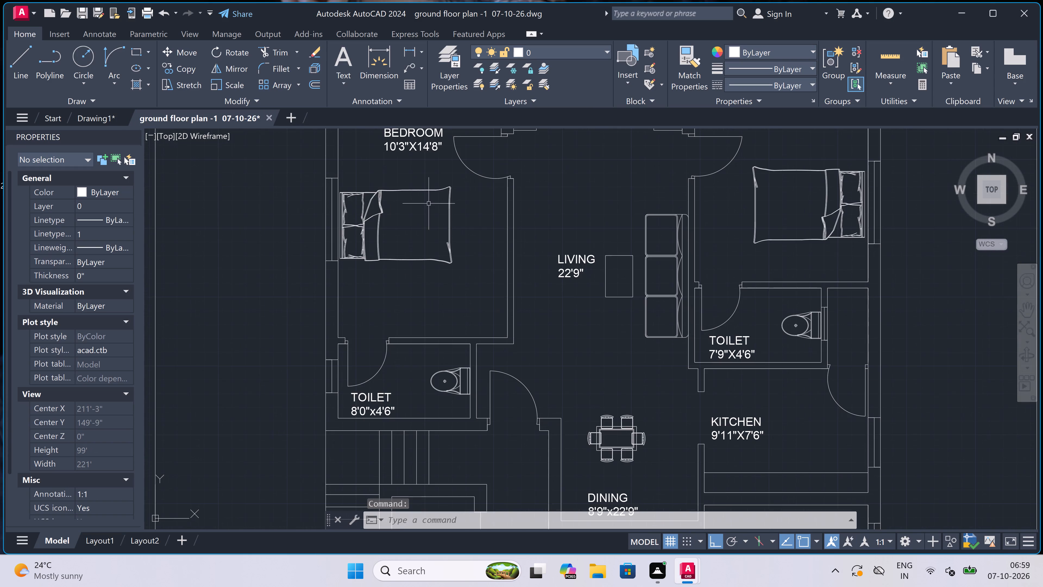
{"action": "scroll", "coordinate": [460, 178], "scroll_direction": "up", "scroll_amount": 2}
{"action": "left_click", "coordinate": [460, 178]}
{"action": "scroll", "coordinate": [314, 309], "scroll_direction": "down", "scroll_amount": 3}
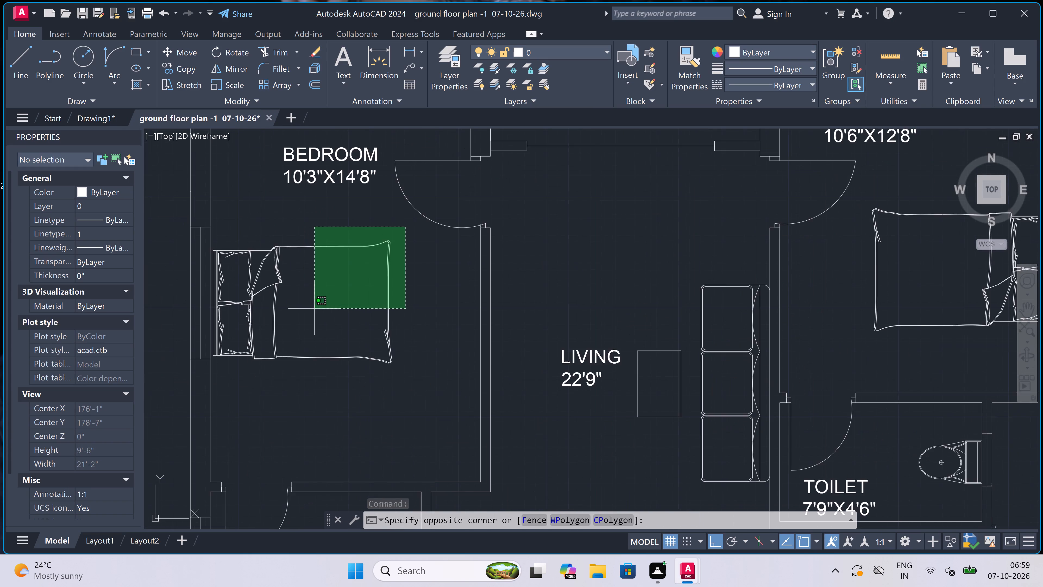
{"action": "scroll", "coordinate": [231, 354], "scroll_direction": "up", "scroll_amount": 4}
{"action": "scroll", "coordinate": [371, 301], "scroll_direction": "down", "scroll_amount": 1}
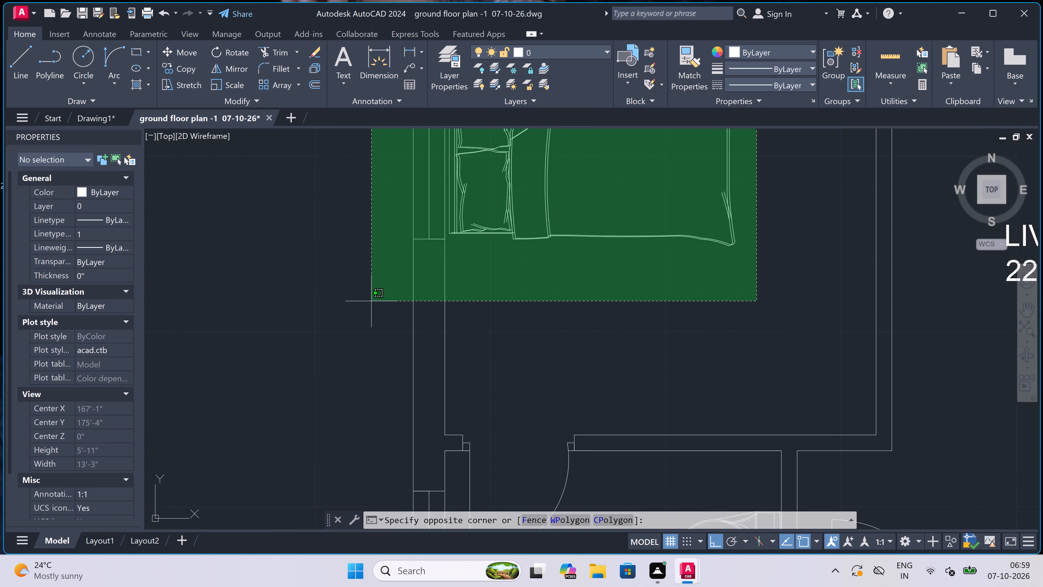
{"action": "scroll", "coordinate": [371, 301], "scroll_direction": "down", "scroll_amount": 1}
{"action": "scroll", "coordinate": [432, 291], "scroll_direction": "up", "scroll_amount": 3}
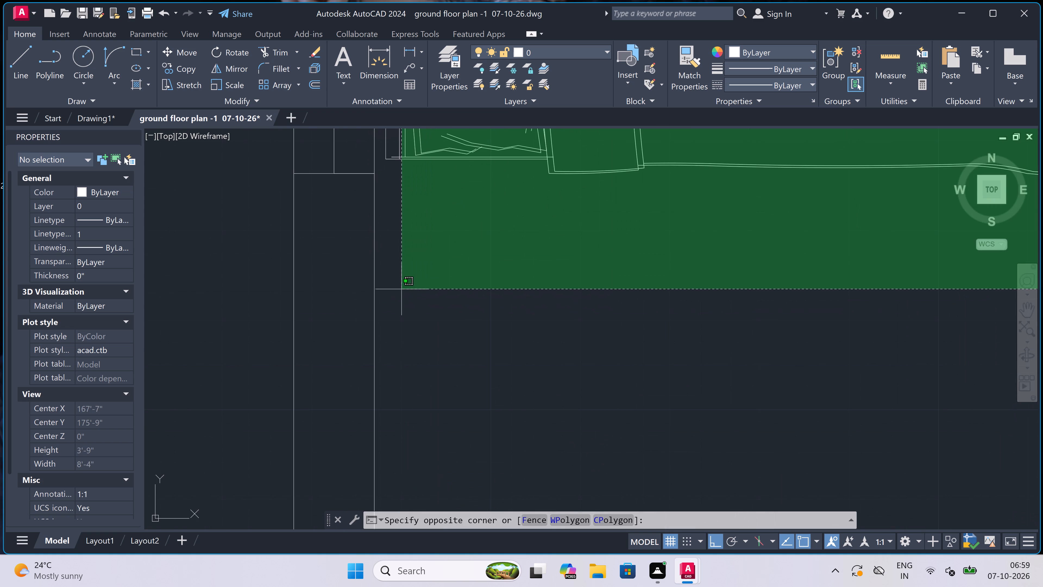
{"action": "left_click", "coordinate": [381, 270]}
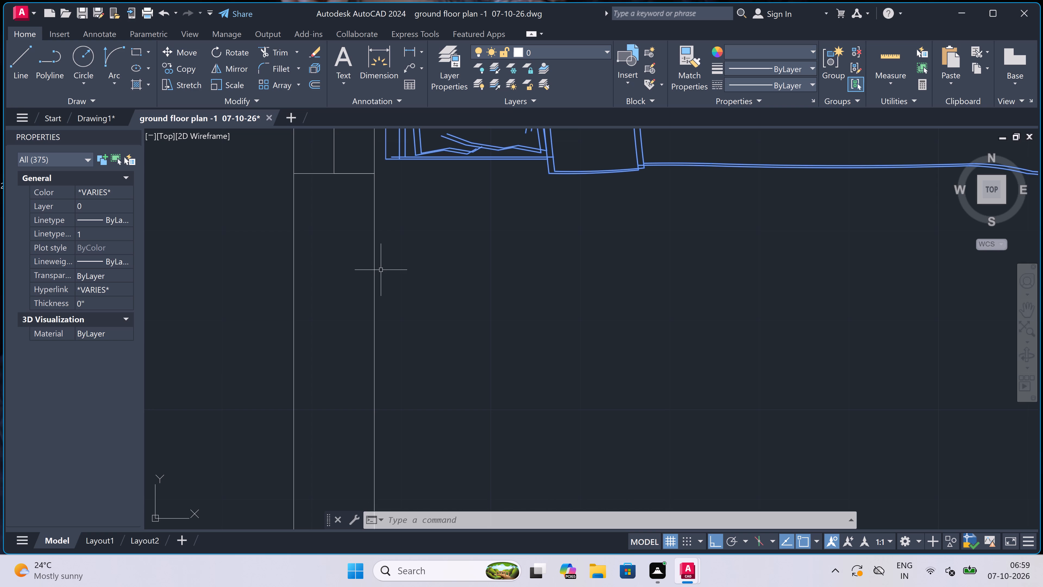
{"action": "key", "text": "ctrl+c"}
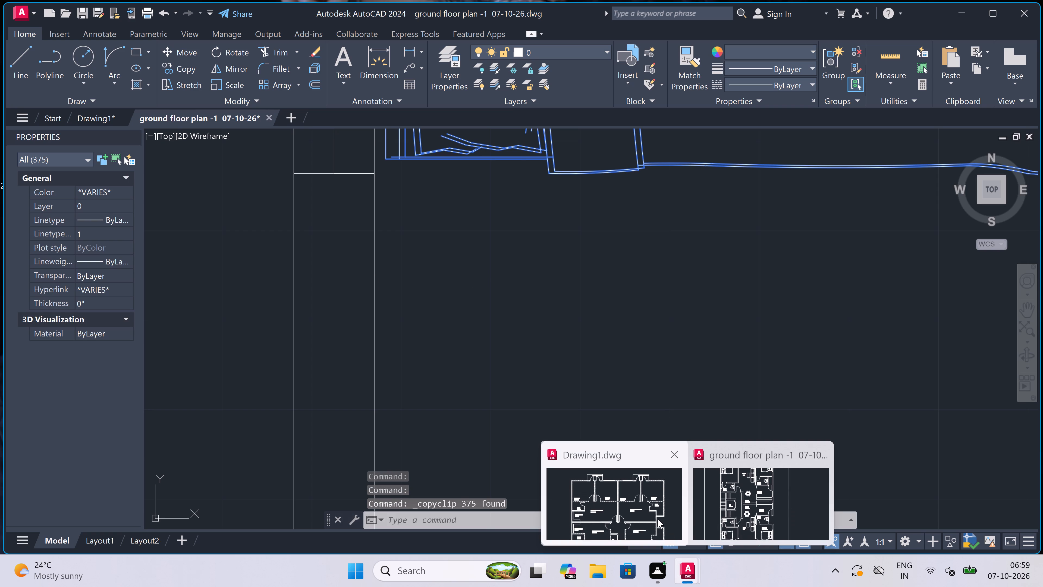
Paste the copied bed into Drawing1, in the empty space east of the plan's northeast bedroom.
{"action": "left_click", "coordinate": [658, 519]}
{"action": "key", "text": "v"}
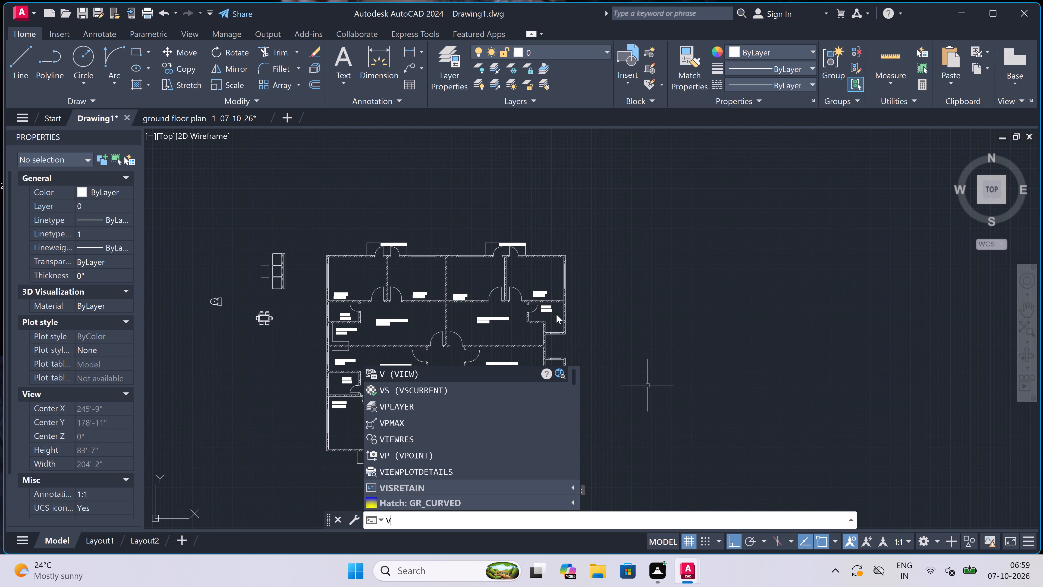
{"action": "key", "text": "ctrl+v"}
{"action": "left_click", "coordinate": [588, 335]}
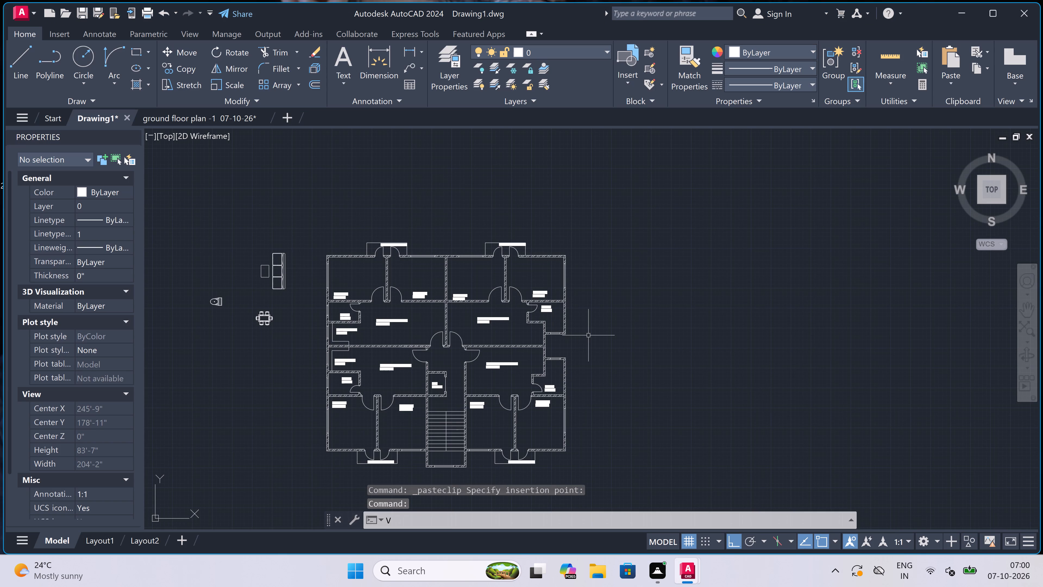
{"action": "key", "text": "ctrl+v"}
{"action": "key", "text": "ctrl+v"}
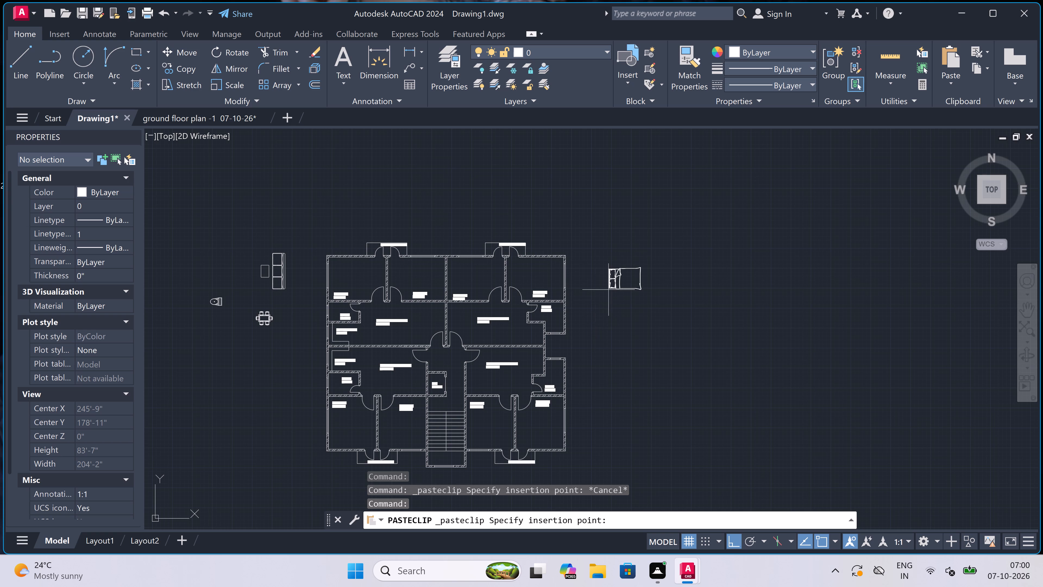
{"action": "left_click", "coordinate": [609, 290]}
With Ortho off, copy the pasted bed by its headboard midpoint to the west wall of the northwest 12'0"x9'0" bedroom.
{"action": "scroll", "coordinate": [626, 273], "scroll_direction": "up", "scroll_amount": 3}
{"action": "scroll", "coordinate": [626, 273], "scroll_direction": "down", "scroll_amount": 1}
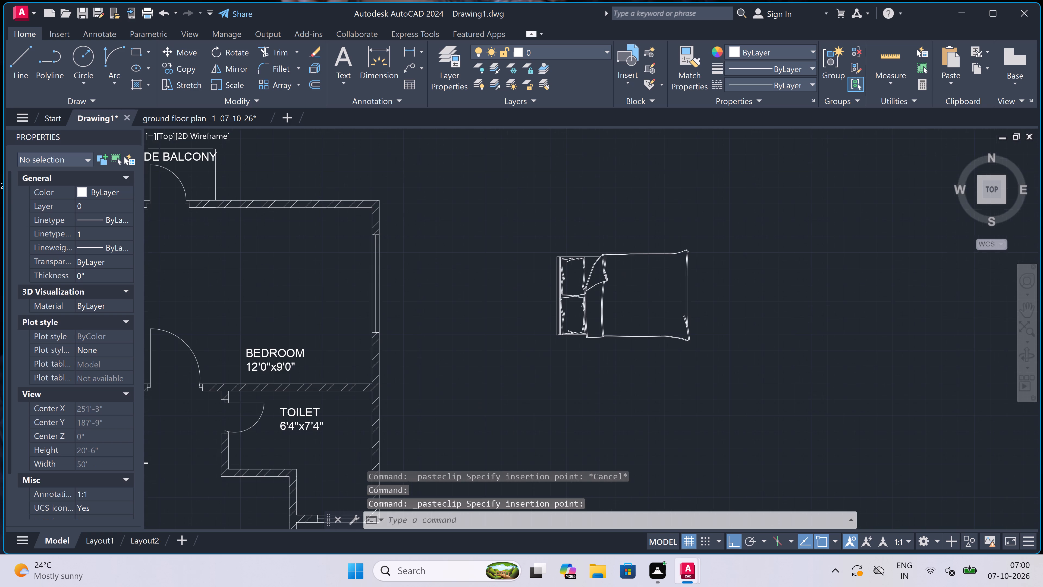
{"action": "scroll", "coordinate": [626, 273], "scroll_direction": "down", "scroll_amount": 2}
{"action": "scroll", "coordinate": [626, 273], "scroll_direction": "up", "scroll_amount": 2}
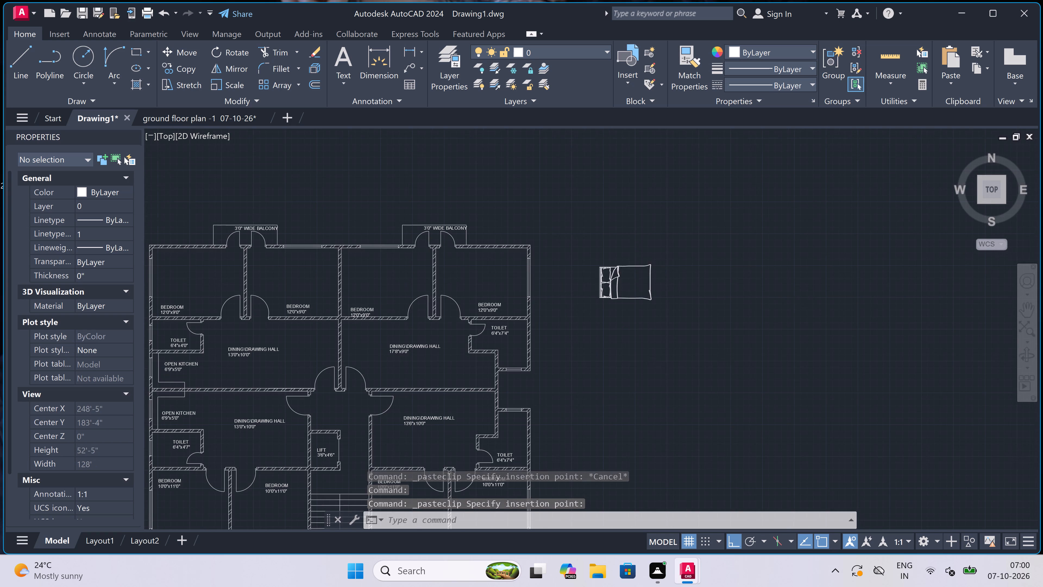
{"action": "left_click", "coordinate": [695, 255]}
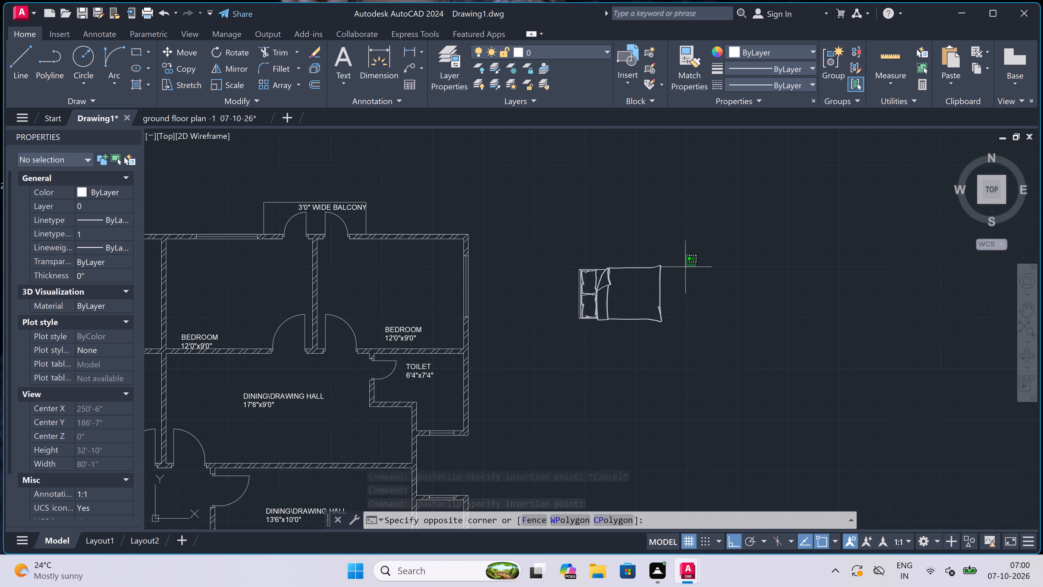
{"action": "left_click", "coordinate": [558, 339]}
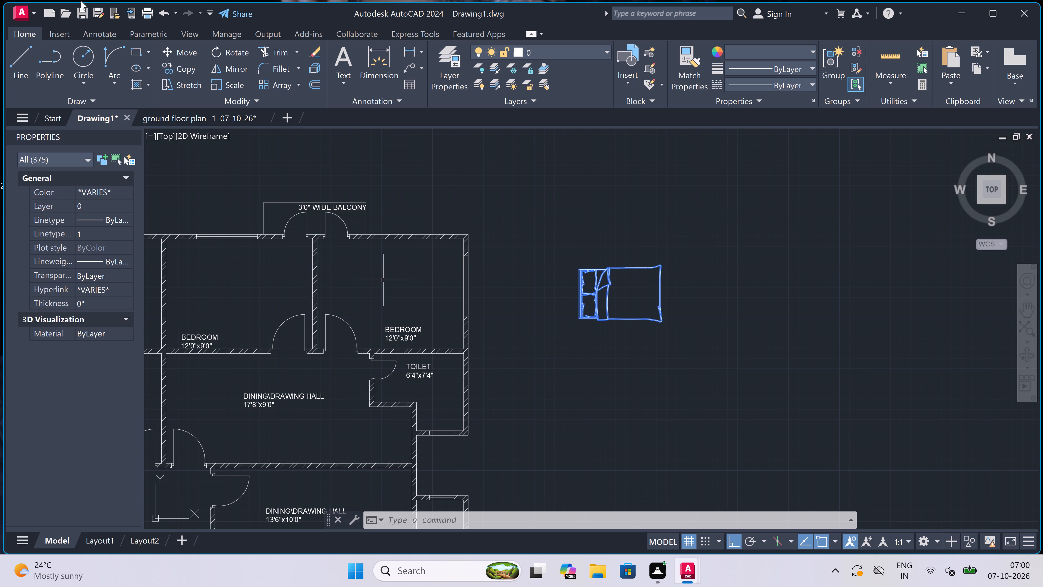
{"action": "left_click", "coordinate": [181, 64]}
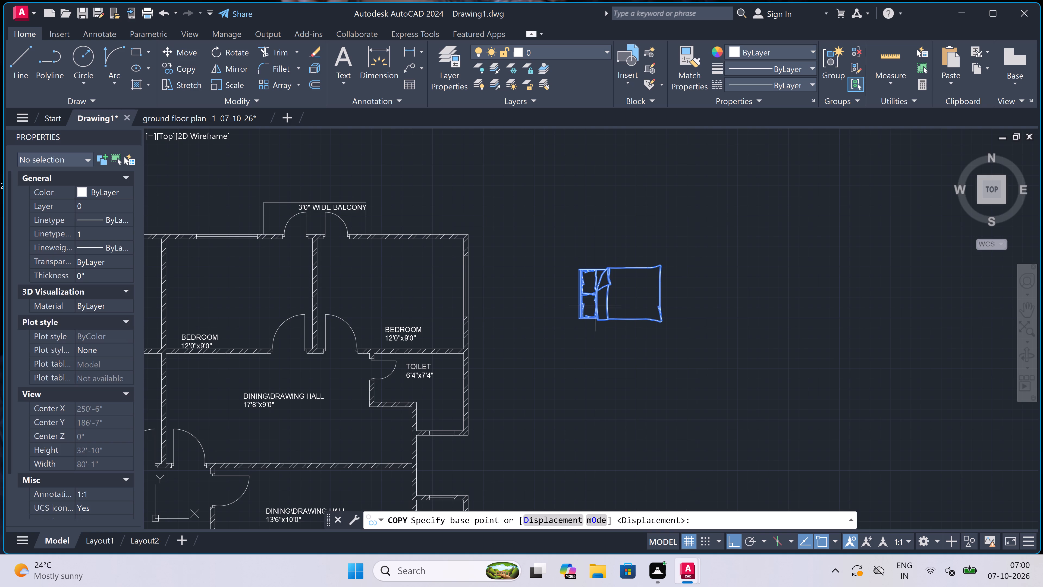
{"action": "scroll", "coordinate": [582, 272], "scroll_direction": "up", "scroll_amount": 3}
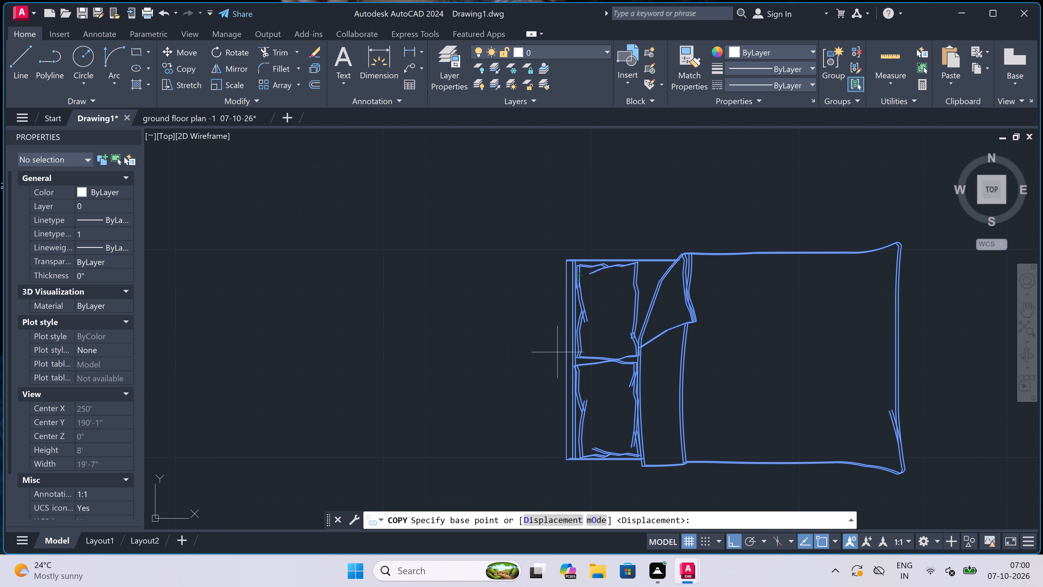
{"action": "left_click", "coordinate": [564, 361]}
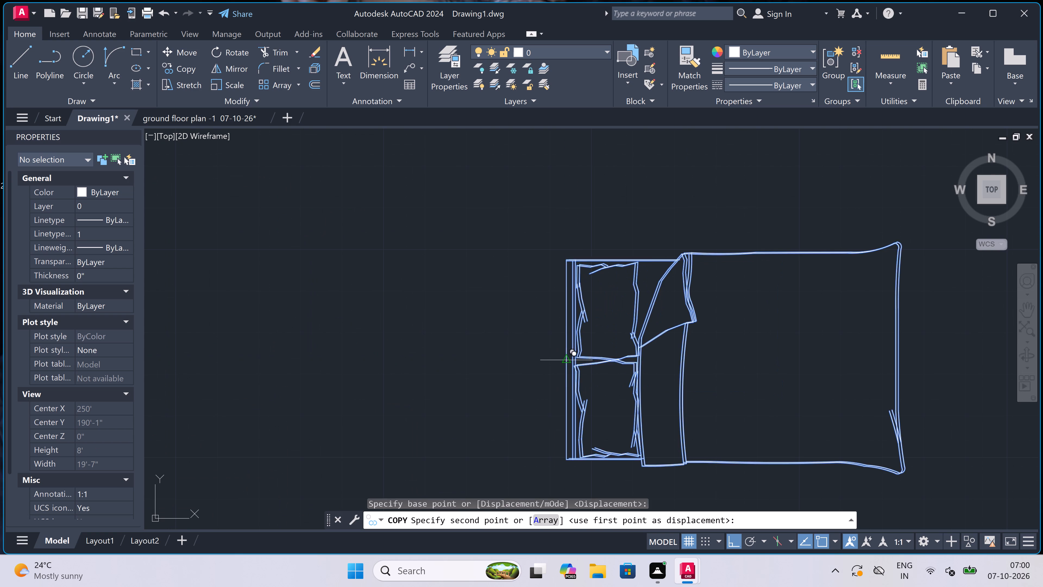
{"action": "scroll", "coordinate": [570, 257], "scroll_direction": "down", "scroll_amount": 4}
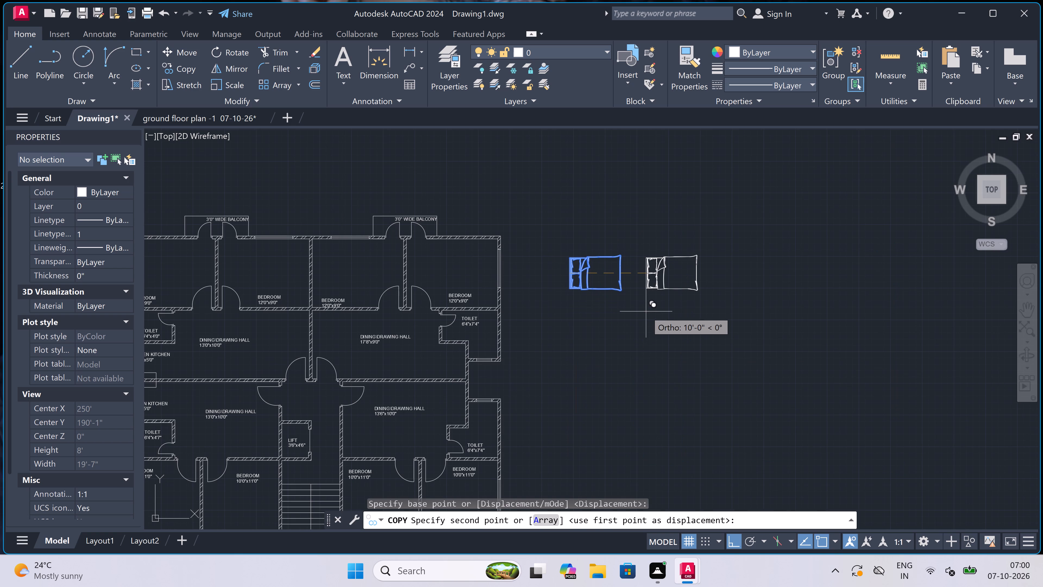
{"action": "key", "text": "F8"}
{"action": "scroll", "coordinate": [646, 304], "scroll_direction": "down", "scroll_amount": 2}
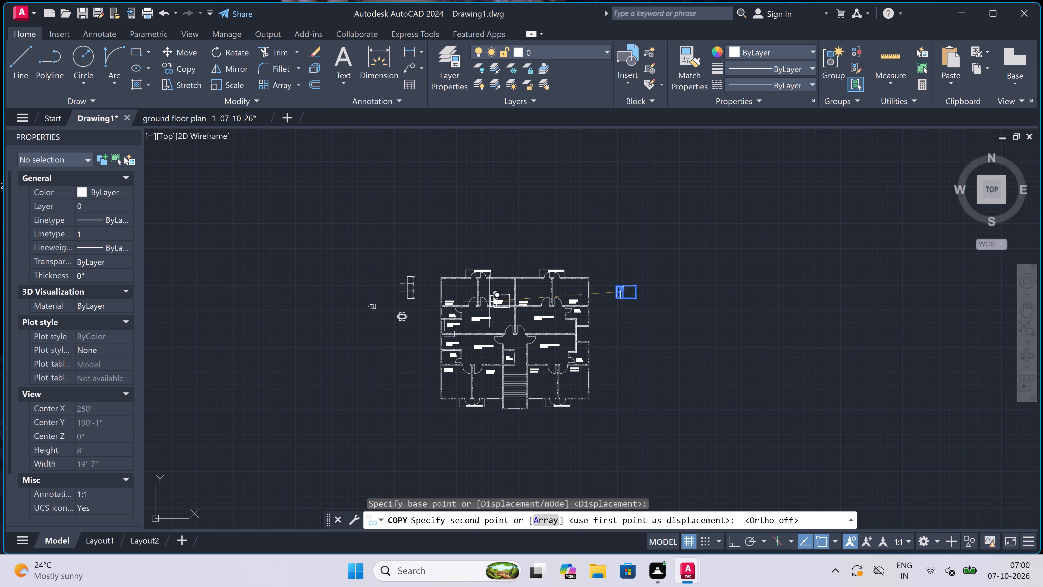
{"action": "scroll", "coordinate": [443, 284], "scroll_direction": "up", "scroll_amount": 4}
{"action": "scroll", "coordinate": [439, 313], "scroll_direction": "up", "scroll_amount": 2}
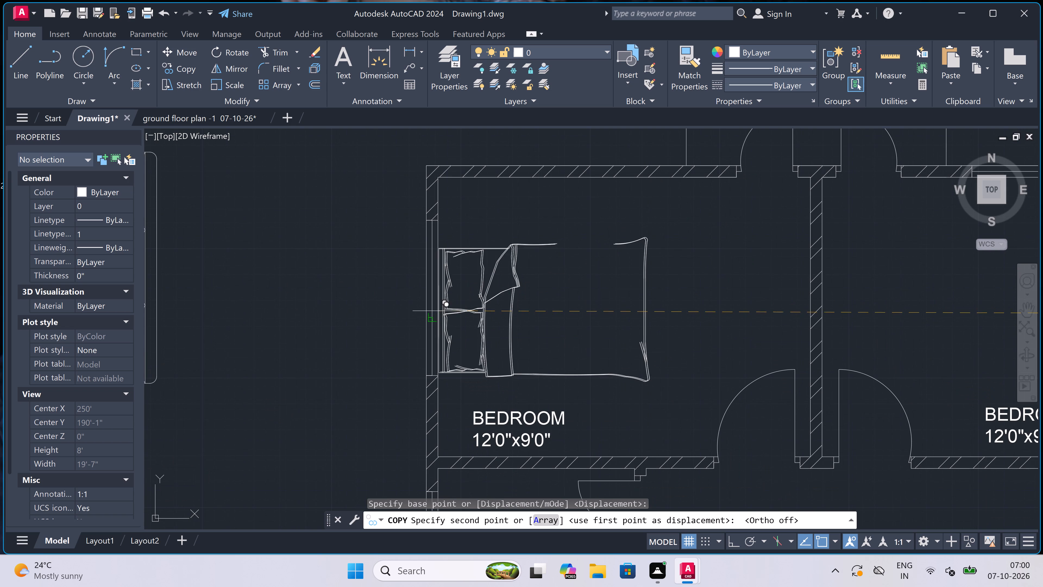
{"action": "scroll", "coordinate": [438, 303], "scroll_direction": "up", "scroll_amount": 2}
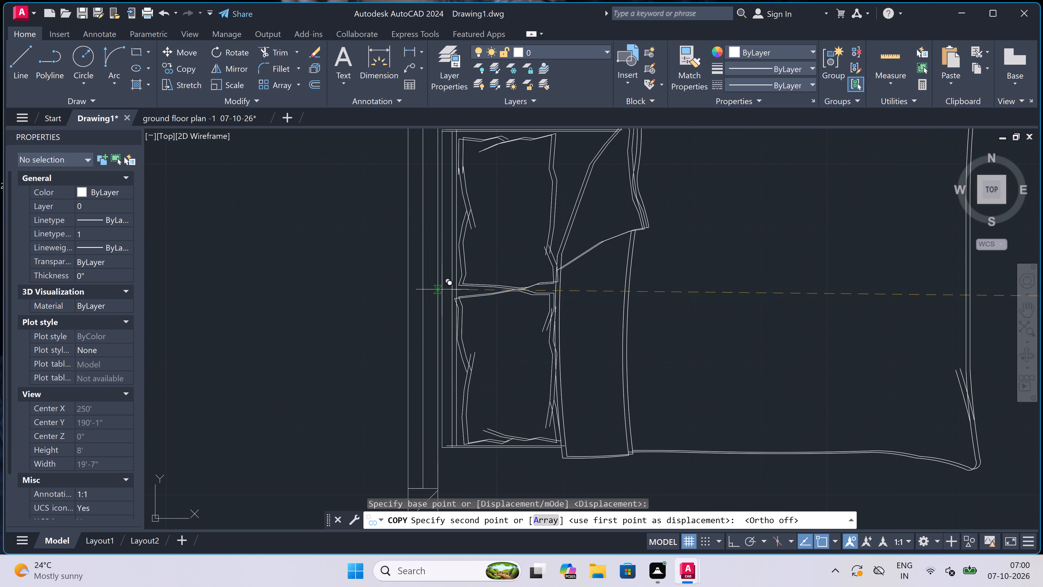
{"action": "left_click", "coordinate": [442, 289]}
Place another copy of the bed against the west wall of the southwest 10'0"x11'0" bedroom, below its label, and finish copying.
{"action": "scroll", "coordinate": [502, 288], "scroll_direction": "down", "scroll_amount": 4}
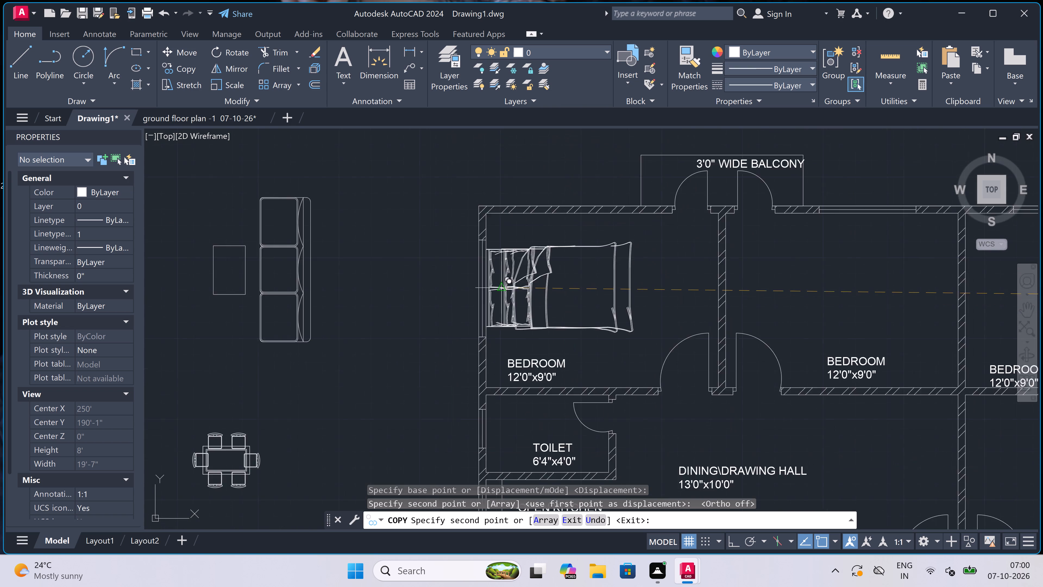
{"action": "scroll", "coordinate": [502, 288], "scroll_direction": "down", "scroll_amount": 4}
{"action": "scroll", "coordinate": [489, 372], "scroll_direction": "up", "scroll_amount": 4}
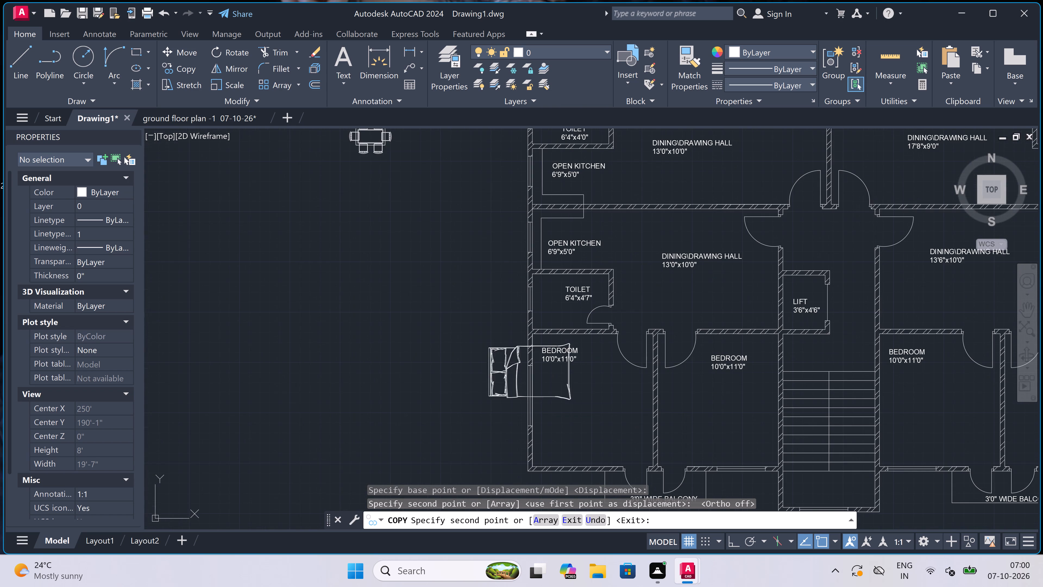
{"action": "scroll", "coordinate": [545, 405], "scroll_direction": "up", "scroll_amount": 3}
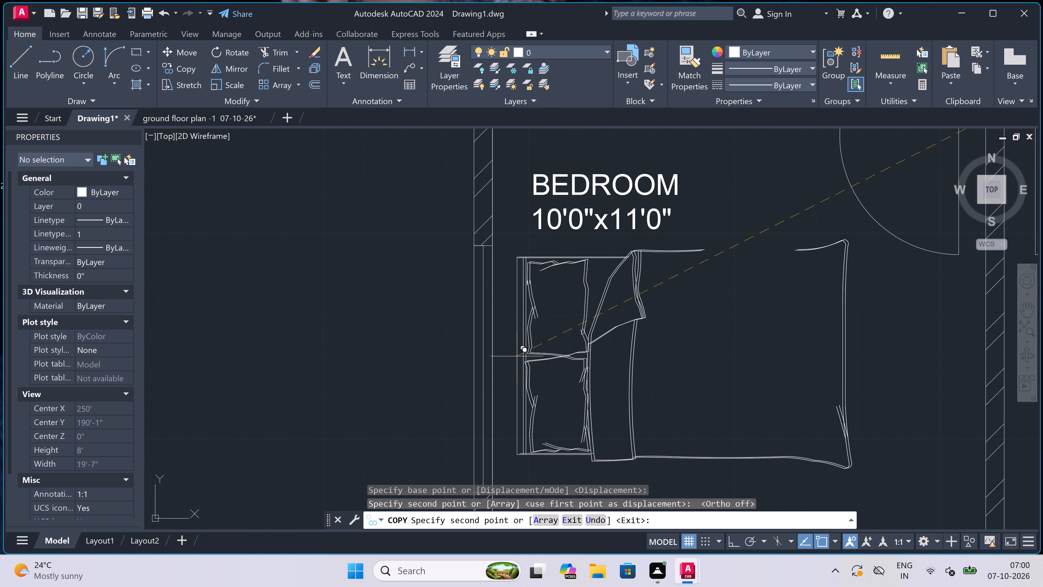
{"action": "left_click", "coordinate": [497, 354]}
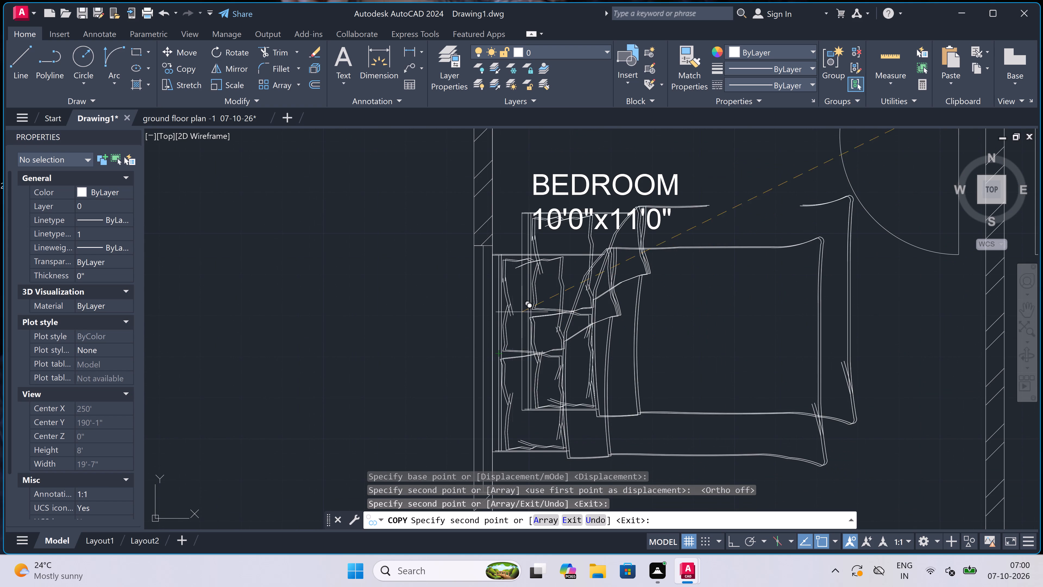
{"action": "key", "text": "Escape"}
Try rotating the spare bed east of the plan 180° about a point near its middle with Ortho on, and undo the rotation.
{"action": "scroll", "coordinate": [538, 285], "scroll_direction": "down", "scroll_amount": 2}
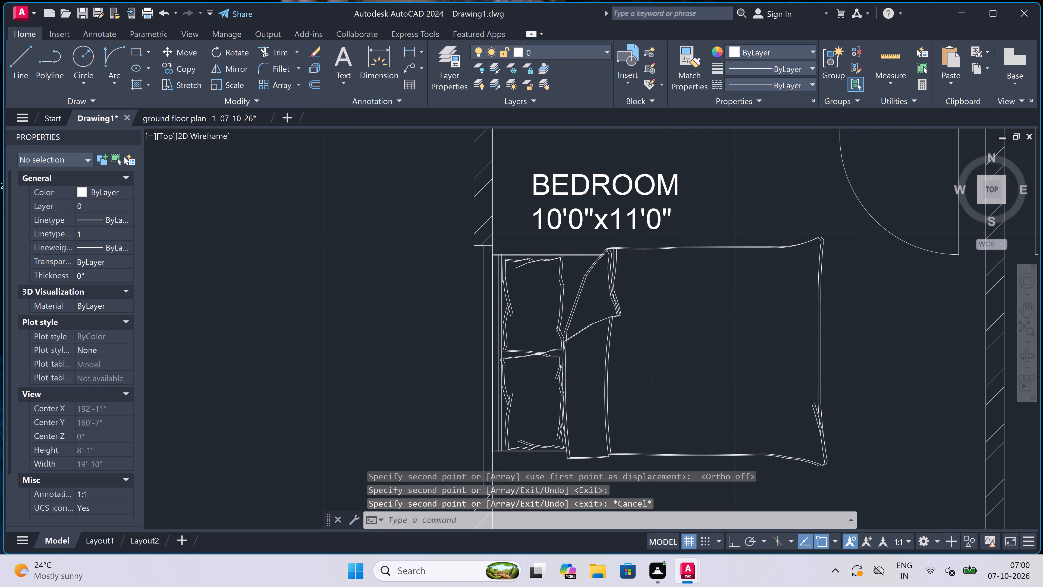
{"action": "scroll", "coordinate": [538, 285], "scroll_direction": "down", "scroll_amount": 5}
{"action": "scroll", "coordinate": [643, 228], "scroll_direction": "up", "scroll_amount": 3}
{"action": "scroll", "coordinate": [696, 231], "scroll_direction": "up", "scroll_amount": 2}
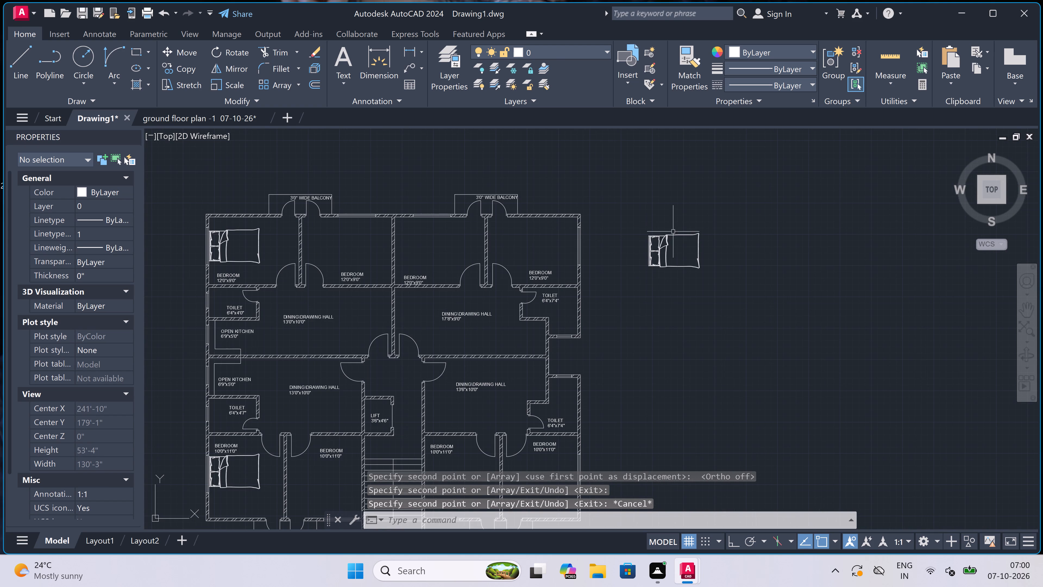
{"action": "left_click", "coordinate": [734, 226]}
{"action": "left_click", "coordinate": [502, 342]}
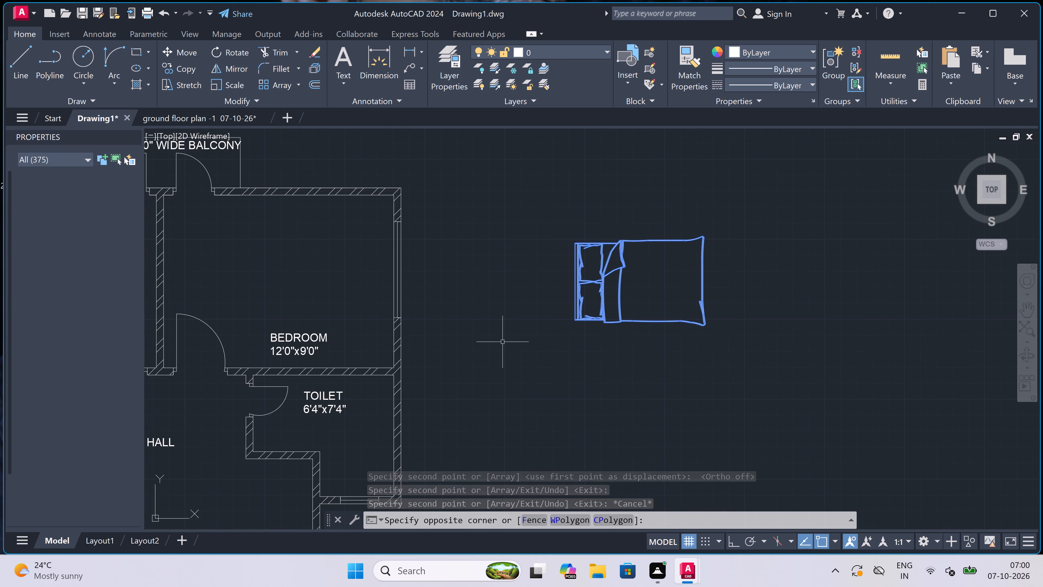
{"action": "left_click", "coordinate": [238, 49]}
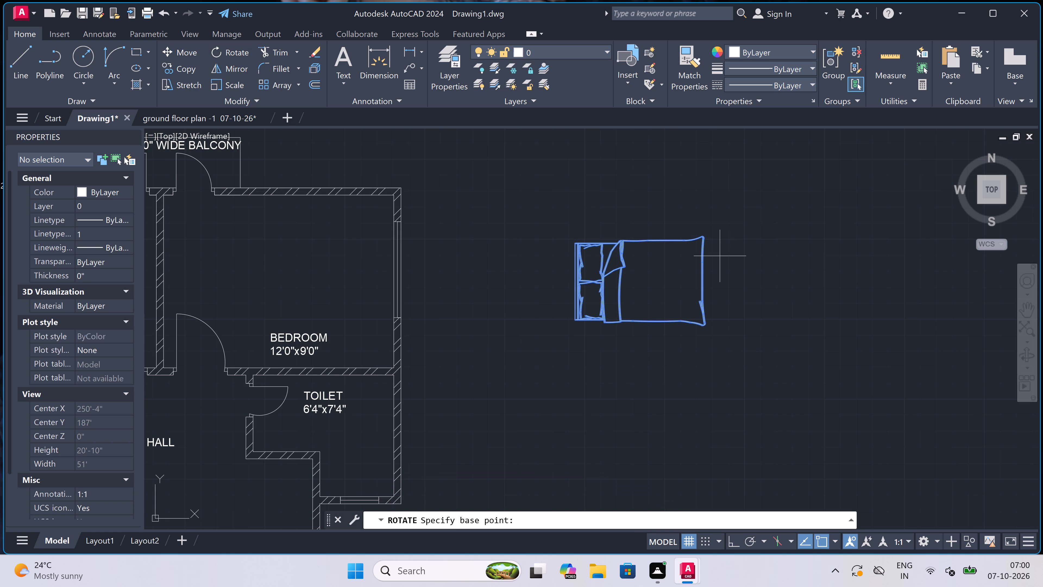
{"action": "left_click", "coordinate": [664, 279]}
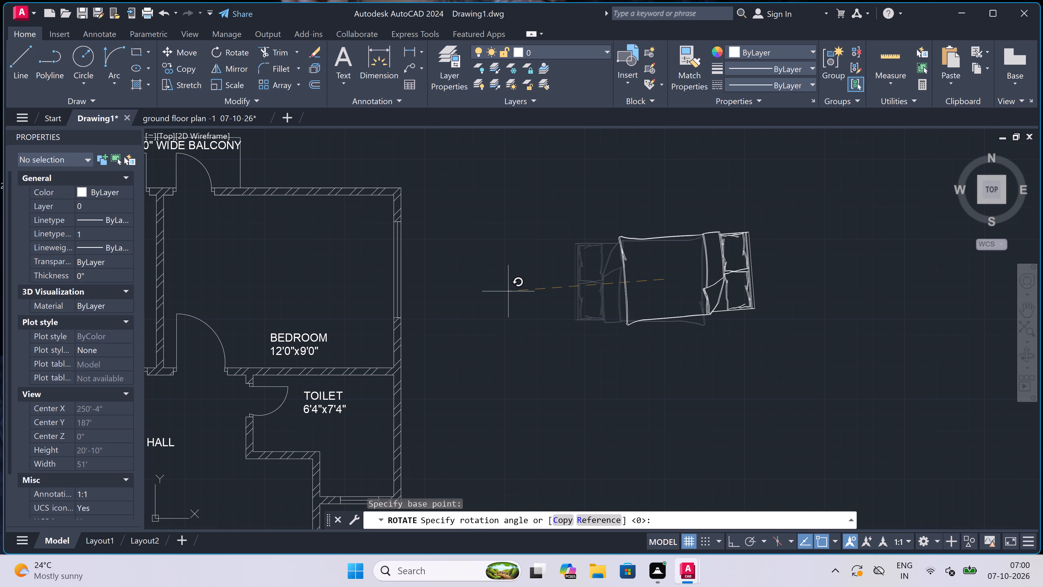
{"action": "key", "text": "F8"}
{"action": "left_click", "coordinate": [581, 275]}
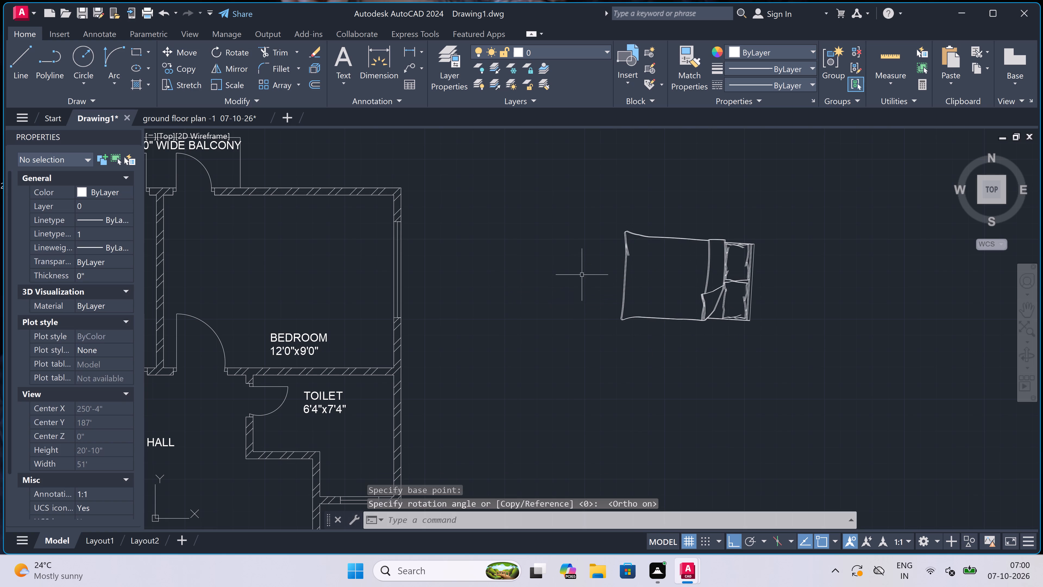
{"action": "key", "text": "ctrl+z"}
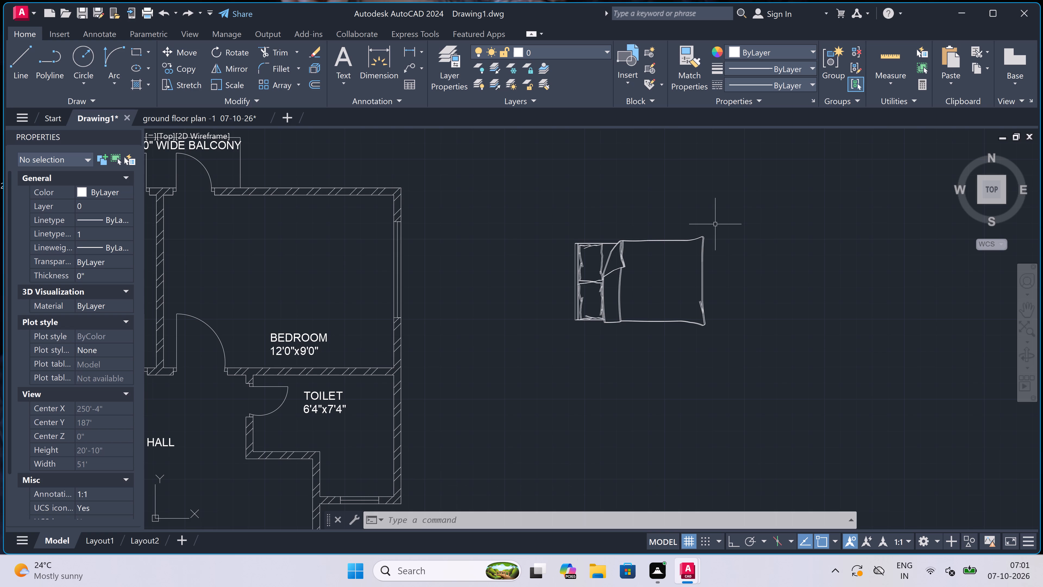
With Ortho on, rotate the spare bed east of the plan 180° so its headboard faces east.
{"action": "left_click", "coordinate": [721, 223]}
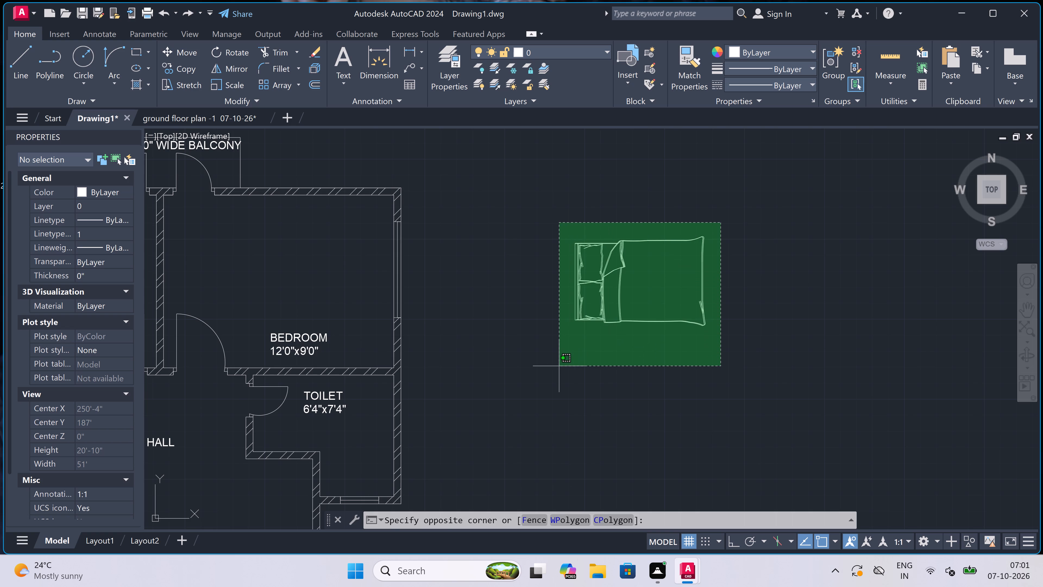
{"action": "left_click", "coordinate": [557, 366]}
{"action": "left_click", "coordinate": [235, 50]}
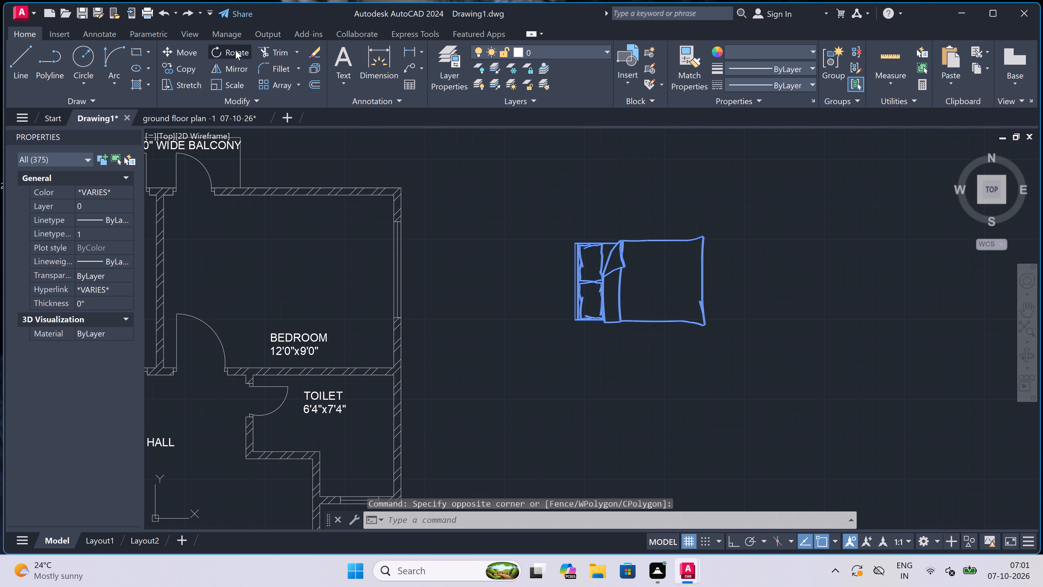
{"action": "left_click", "coordinate": [653, 274]}
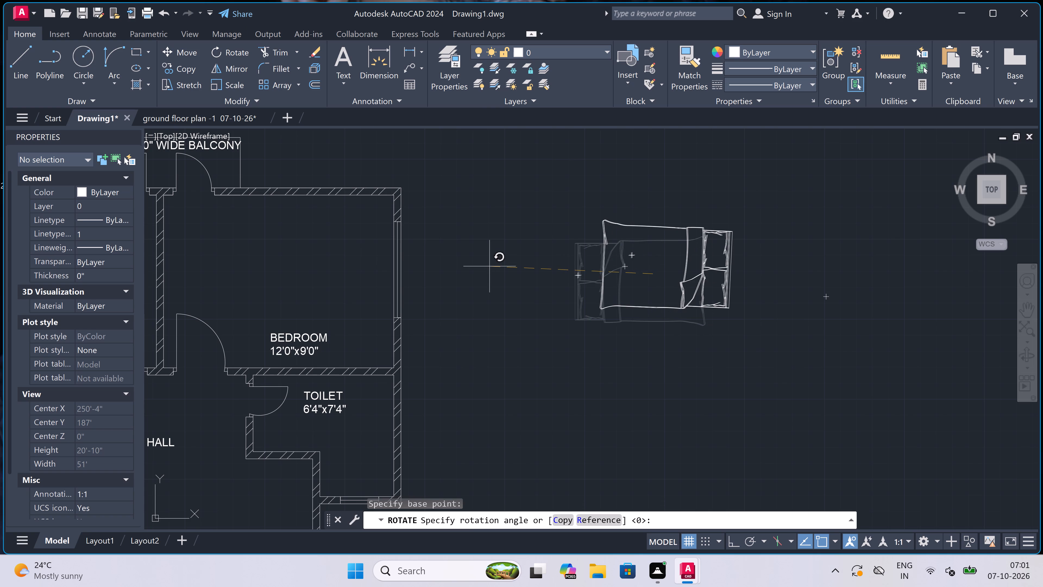
{"action": "key", "text": "F8"}
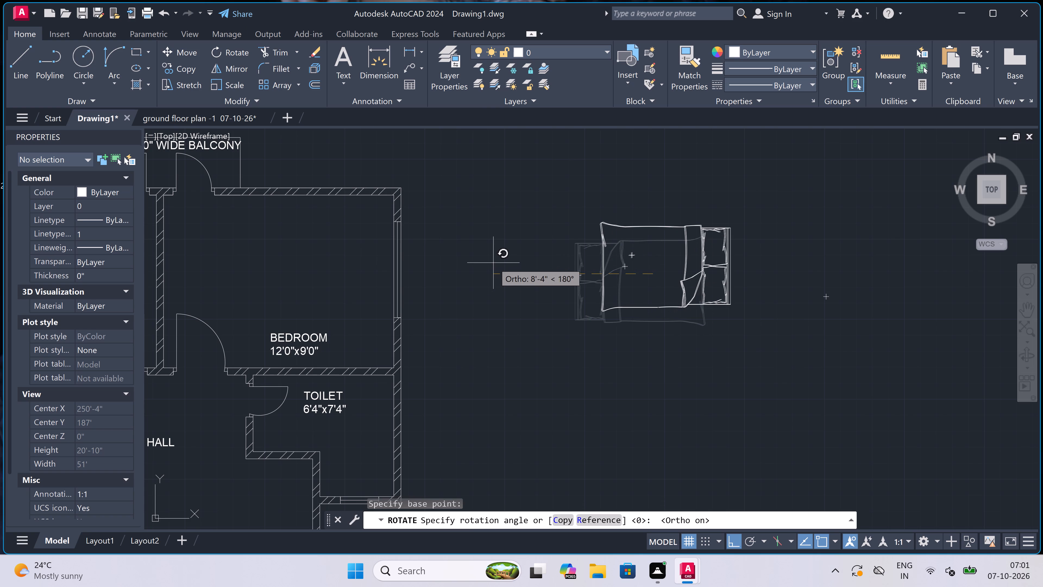
{"action": "left_click", "coordinate": [493, 263]}
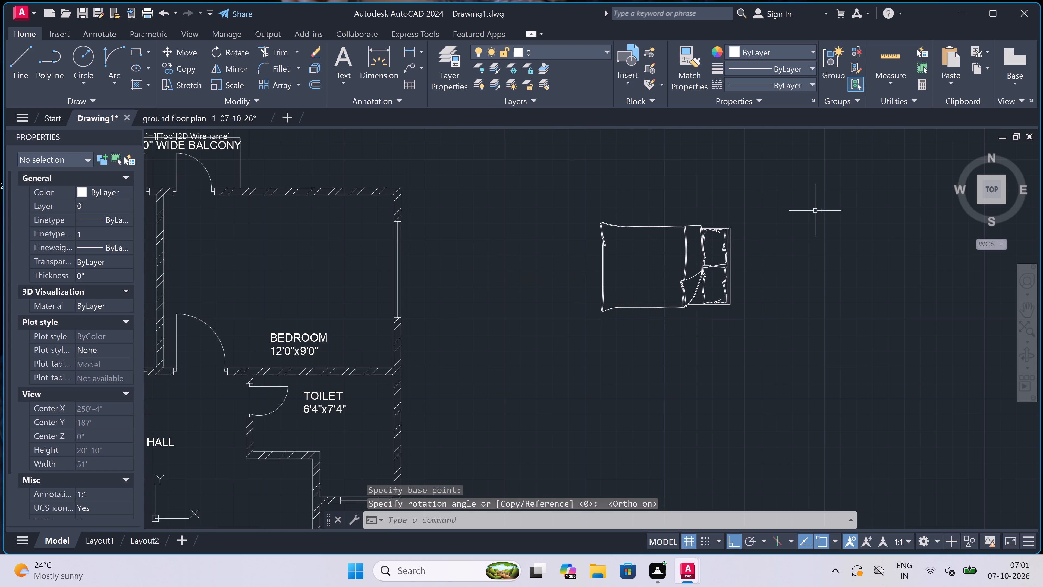
With Ortho off, copy the rotated bed by its headboard midpoint to the east wall of the northeast 12'0"x9'0" bedroom.
{"action": "left_click", "coordinate": [783, 204]}
{"action": "left_click", "coordinate": [452, 384]}
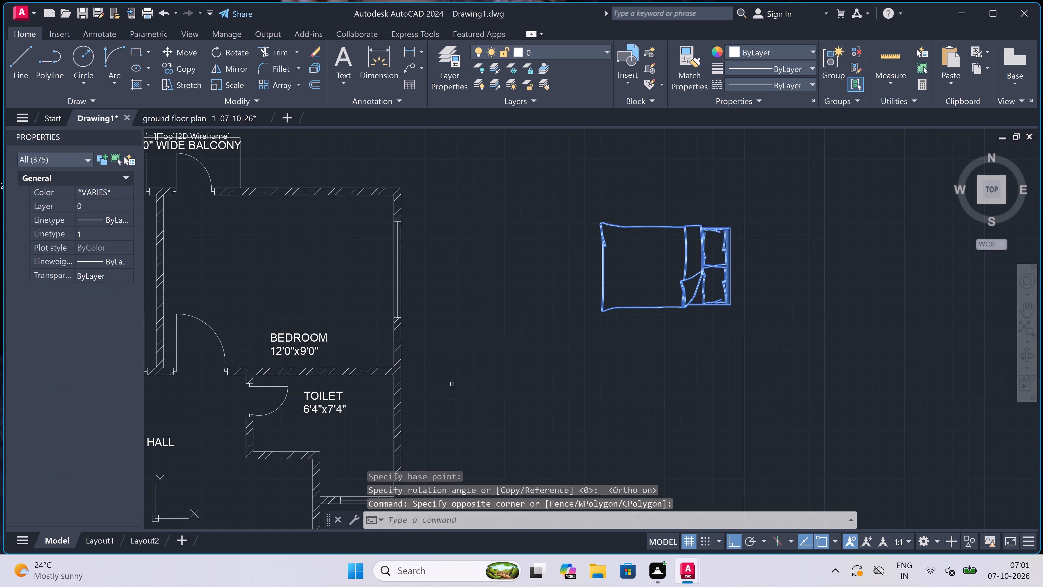
{"action": "left_click", "coordinate": [190, 71]}
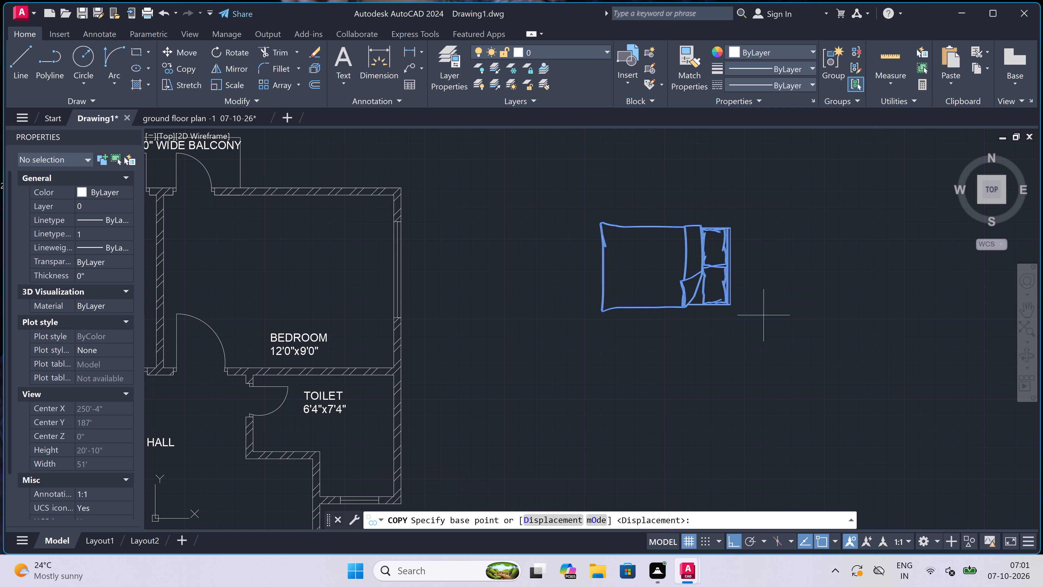
{"action": "scroll", "coordinate": [770, 286], "scroll_direction": "up", "scroll_amount": 2}
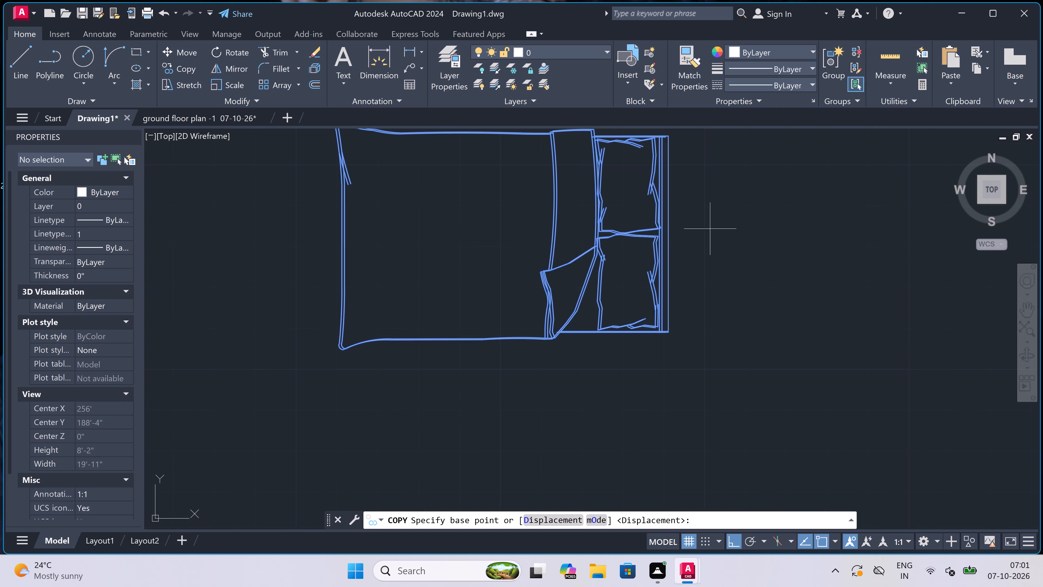
{"action": "left_click", "coordinate": [669, 231]}
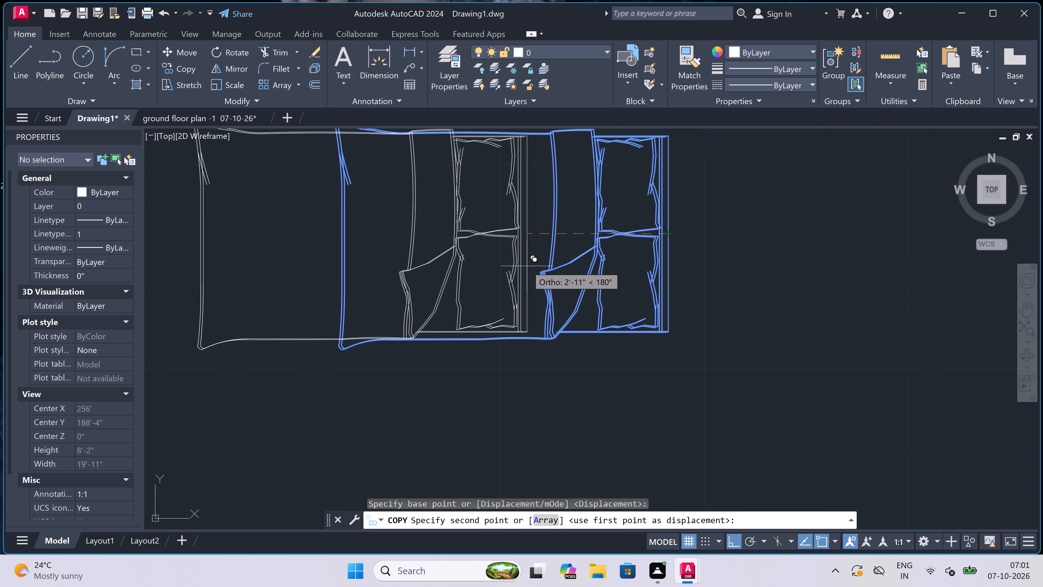
{"action": "key", "text": "F8"}
{"action": "scroll", "coordinate": [530, 266], "scroll_direction": "down", "scroll_amount": 2}
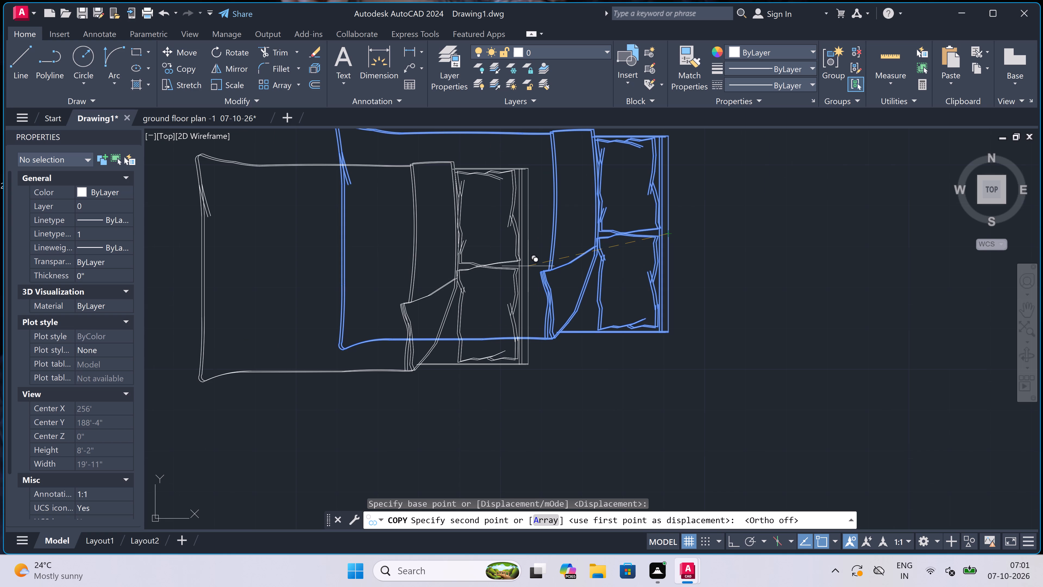
{"action": "scroll", "coordinate": [510, 268], "scroll_direction": "down", "scroll_amount": 2}
{"action": "scroll", "coordinate": [425, 261], "scroll_direction": "up", "scroll_amount": 3}
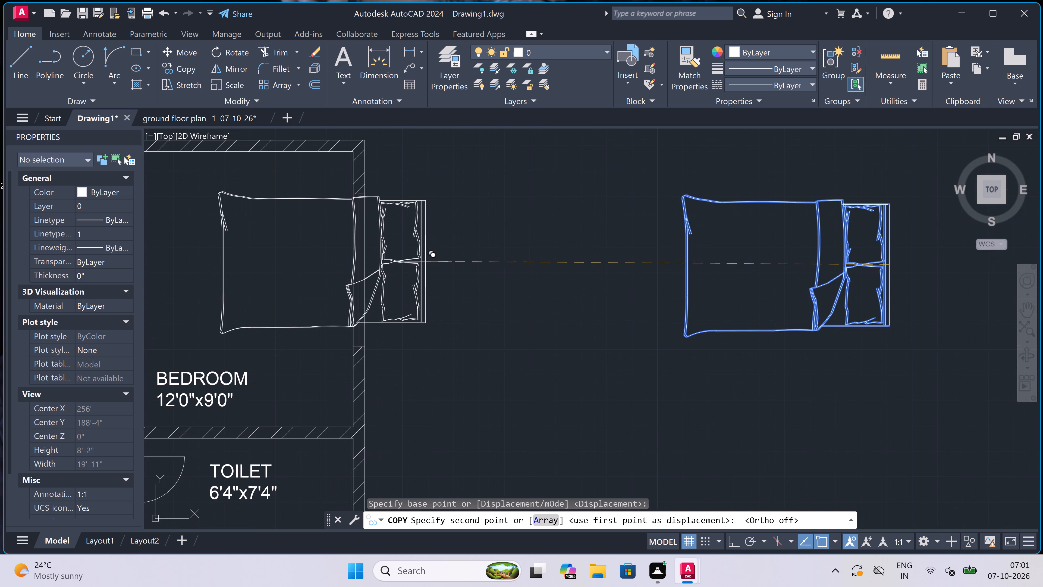
{"action": "scroll", "coordinate": [424, 260], "scroll_direction": "down", "scroll_amount": 3}
{"action": "scroll", "coordinate": [381, 254], "scroll_direction": "up", "scroll_amount": 3}
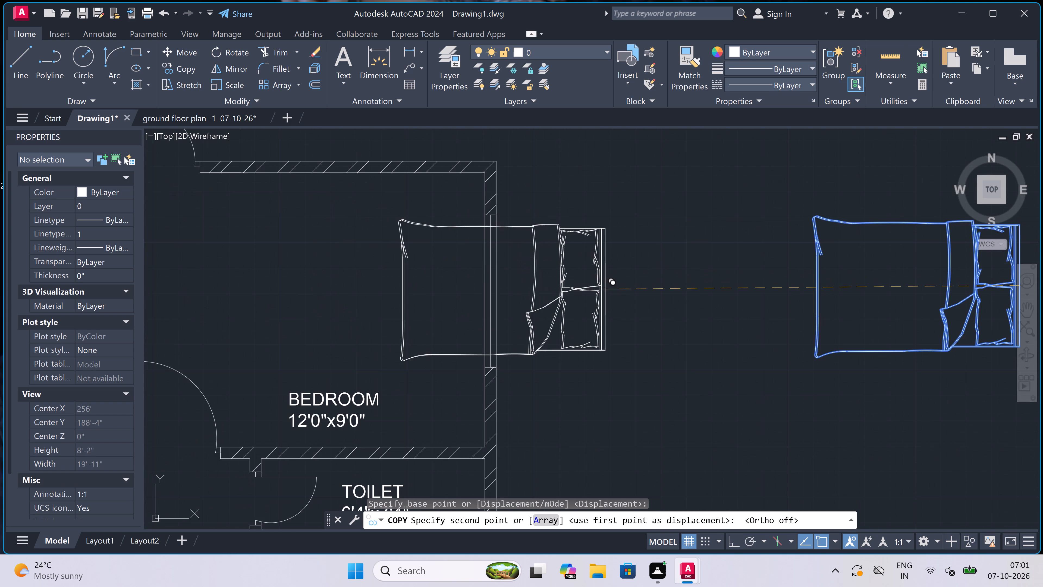
{"action": "scroll", "coordinate": [533, 286], "scroll_direction": "up", "scroll_amount": 3}
{"action": "scroll", "coordinate": [486, 270], "scroll_direction": "down", "scroll_amount": 2}
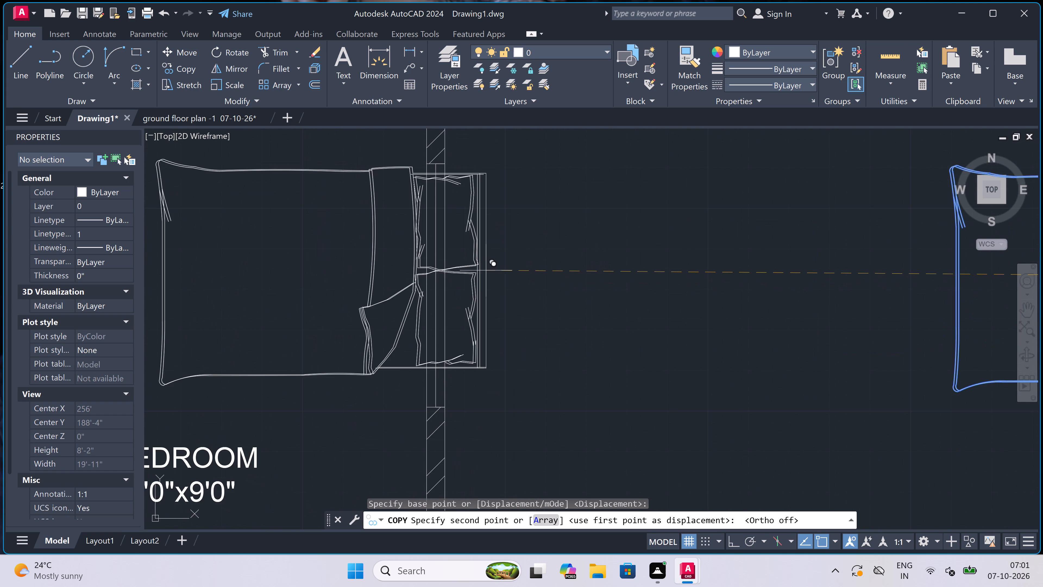
{"action": "scroll", "coordinate": [404, 270], "scroll_direction": "up", "scroll_amount": 2}
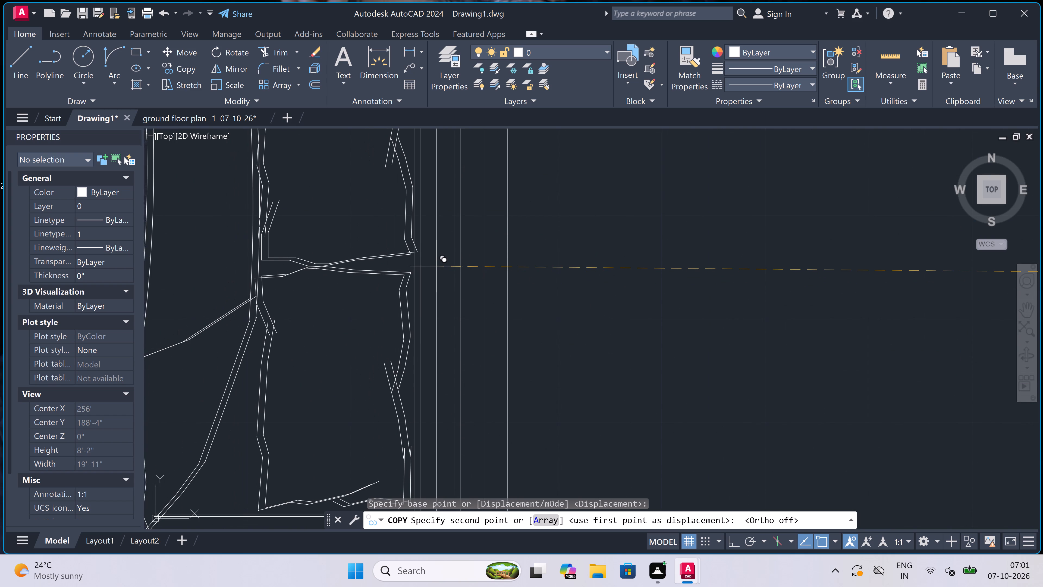
{"action": "left_click", "coordinate": [439, 266]}
Place another copy of the rotated bed beside the east wall of the southeast 10'0"x11'0" bedroom, below its label, and finish copying.
{"action": "scroll", "coordinate": [554, 248], "scroll_direction": "down", "scroll_amount": 5}
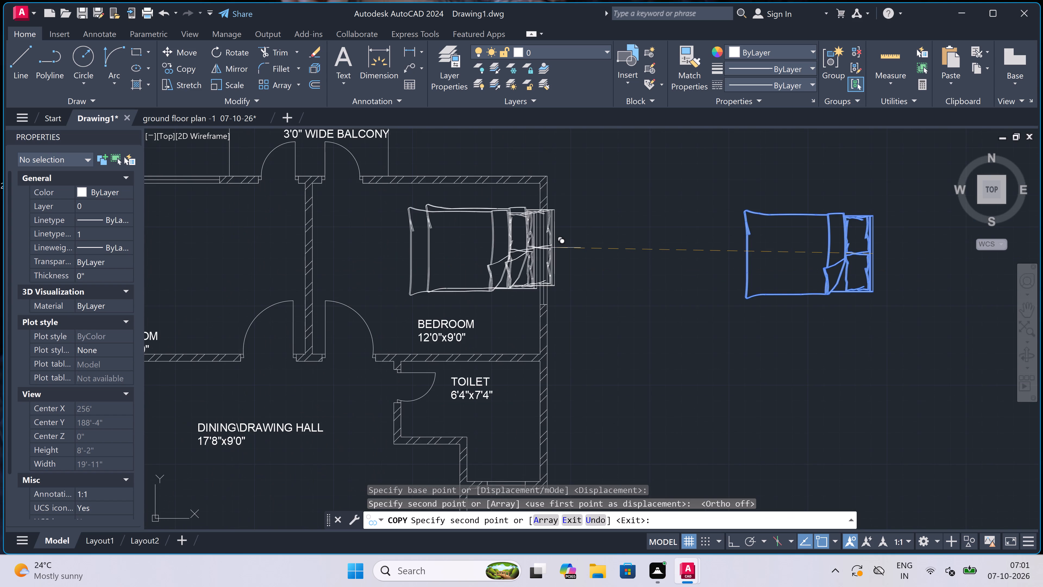
{"action": "scroll", "coordinate": [554, 249], "scroll_direction": "down", "scroll_amount": 2}
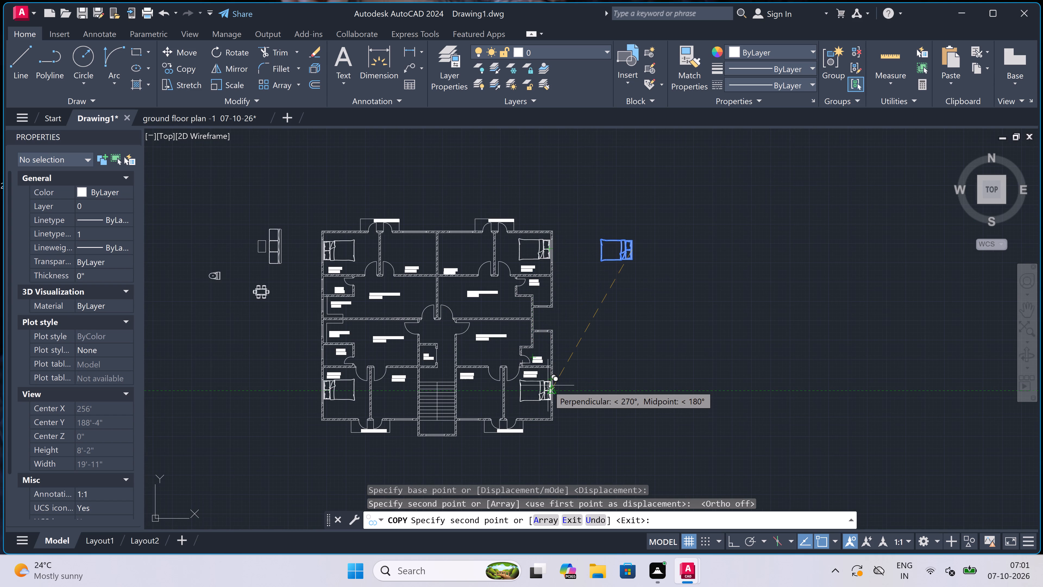
{"action": "scroll", "coordinate": [555, 395], "scroll_direction": "up", "scroll_amount": 3}
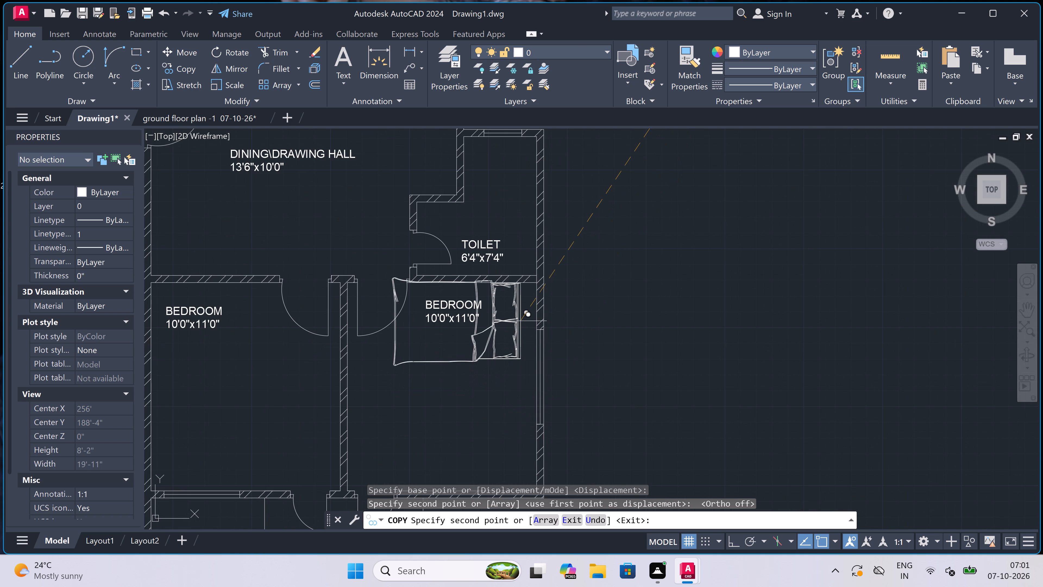
{"action": "scroll", "coordinate": [507, 330], "scroll_direction": "down", "scroll_amount": 1}
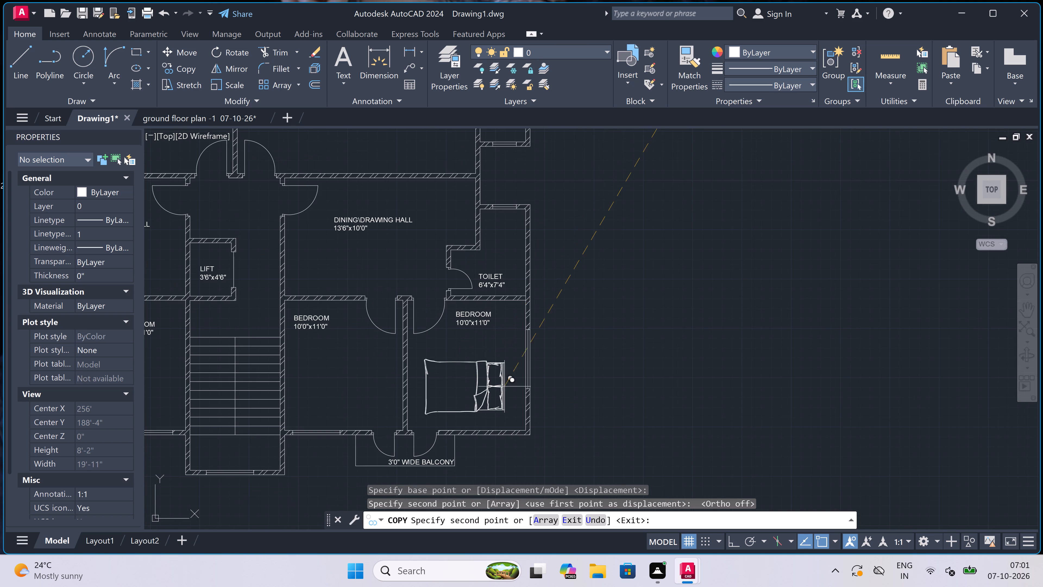
{"action": "scroll", "coordinate": [505, 389], "scroll_direction": "up", "scroll_amount": 3}
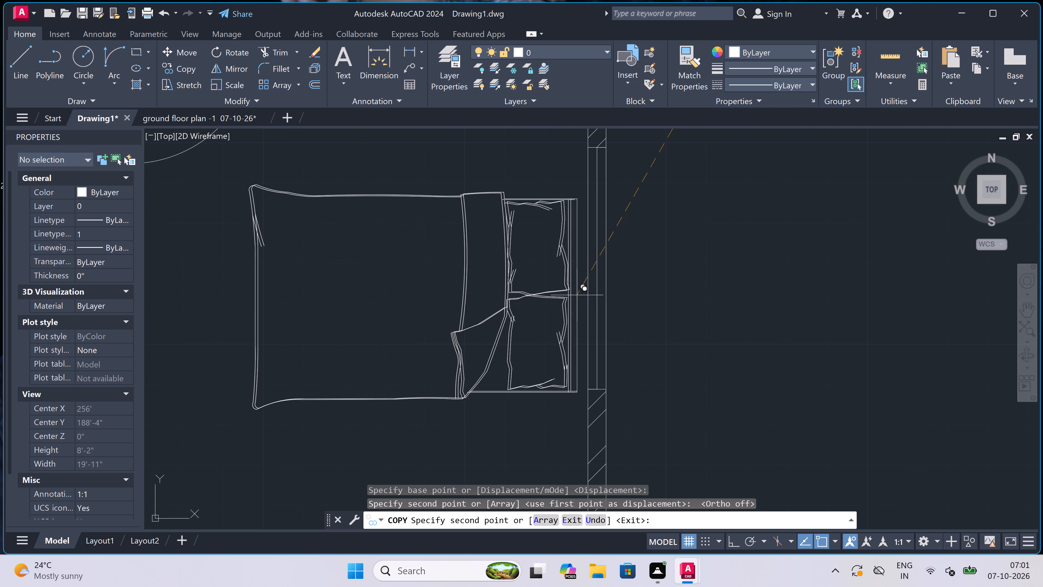
{"action": "scroll", "coordinate": [580, 288], "scroll_direction": "up", "scroll_amount": 1}
{"action": "left_click", "coordinate": [582, 285]}
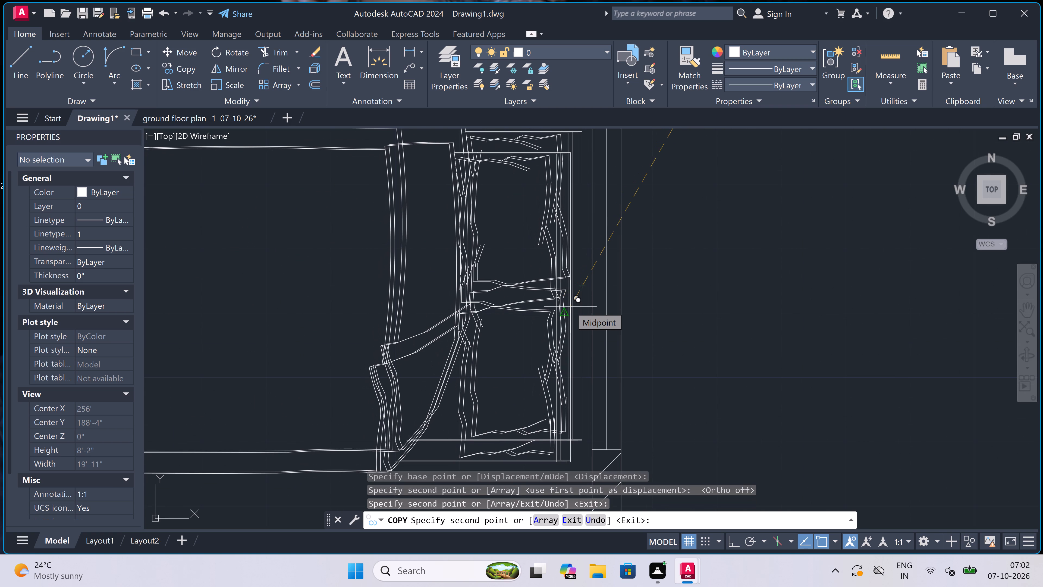
{"action": "scroll", "coordinate": [570, 307], "scroll_direction": "down", "scroll_amount": 2}
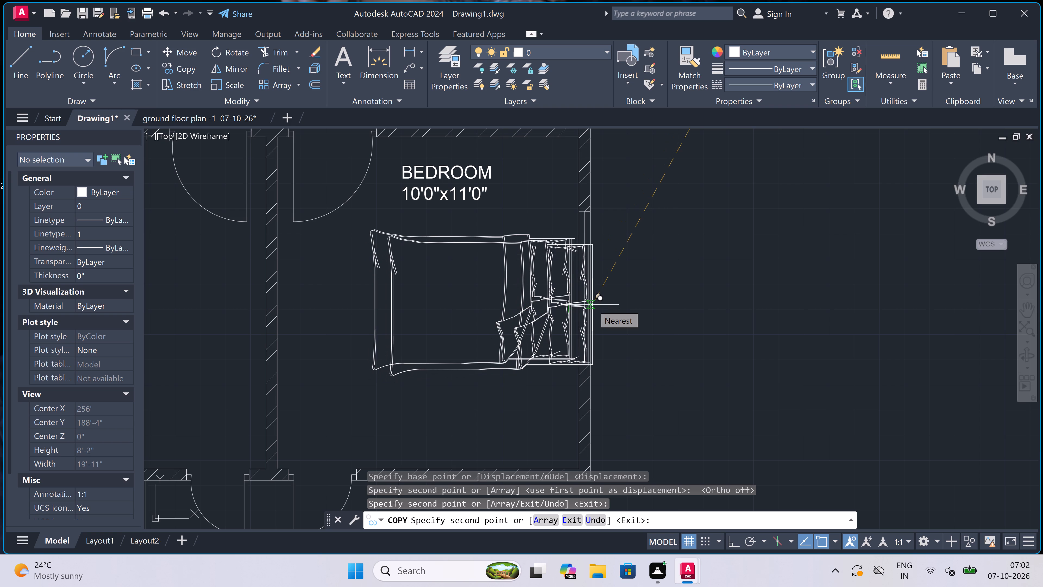
{"action": "scroll", "coordinate": [592, 305], "scroll_direction": "down", "scroll_amount": 2}
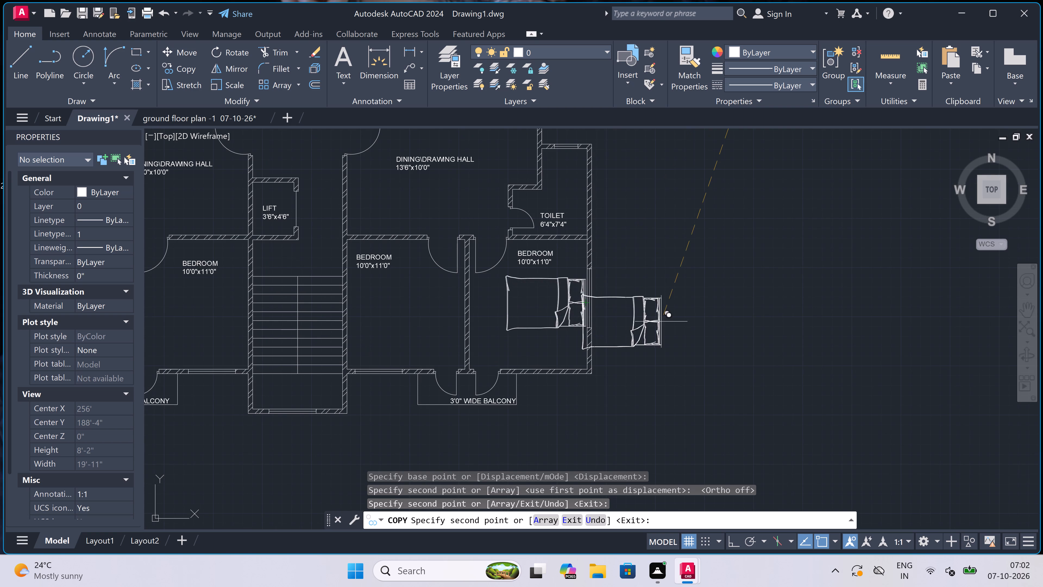
{"action": "scroll", "coordinate": [663, 323], "scroll_direction": "down", "scroll_amount": 1}
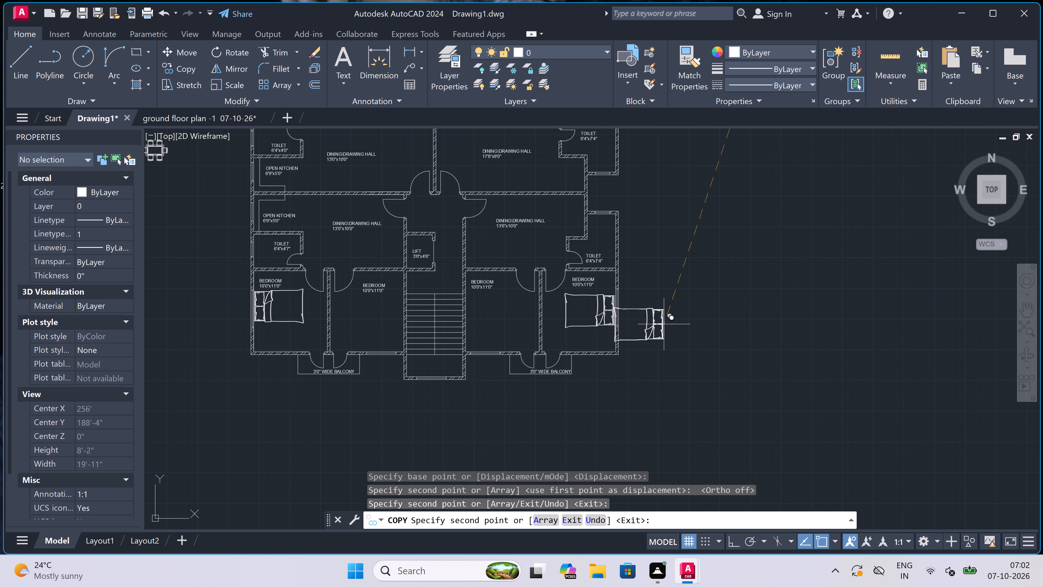
{"action": "key", "text": "Escape"}
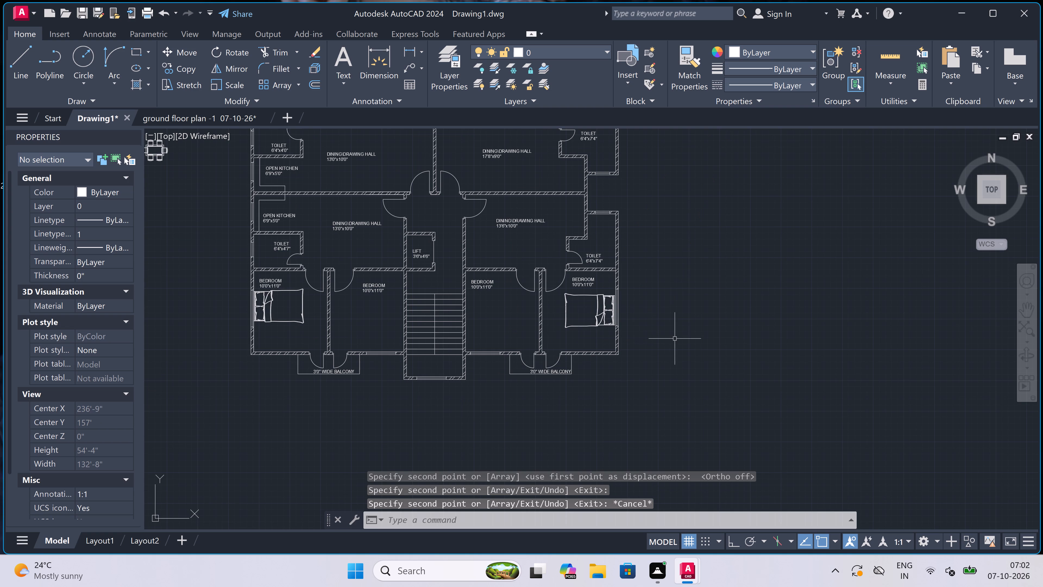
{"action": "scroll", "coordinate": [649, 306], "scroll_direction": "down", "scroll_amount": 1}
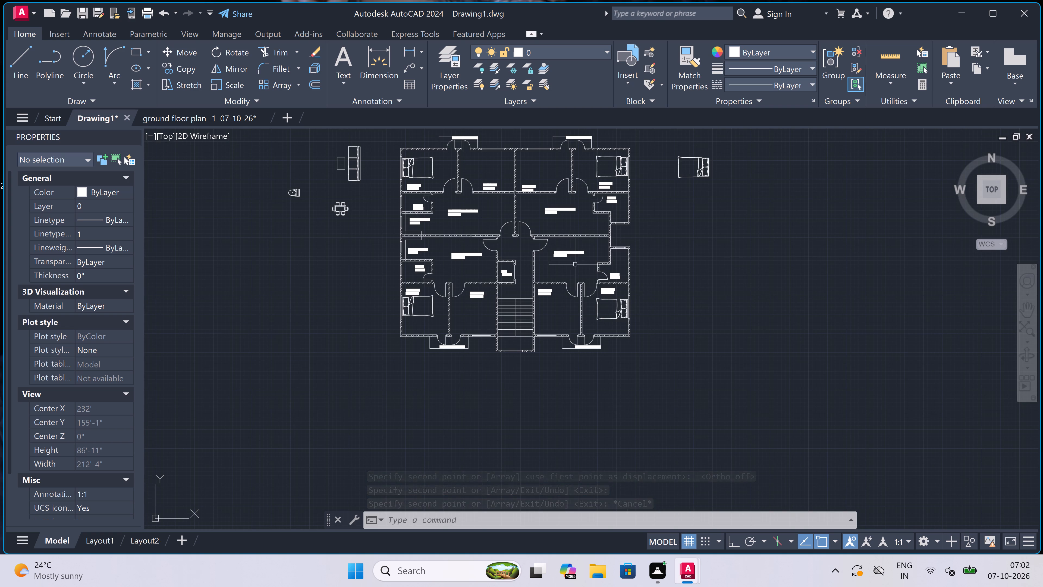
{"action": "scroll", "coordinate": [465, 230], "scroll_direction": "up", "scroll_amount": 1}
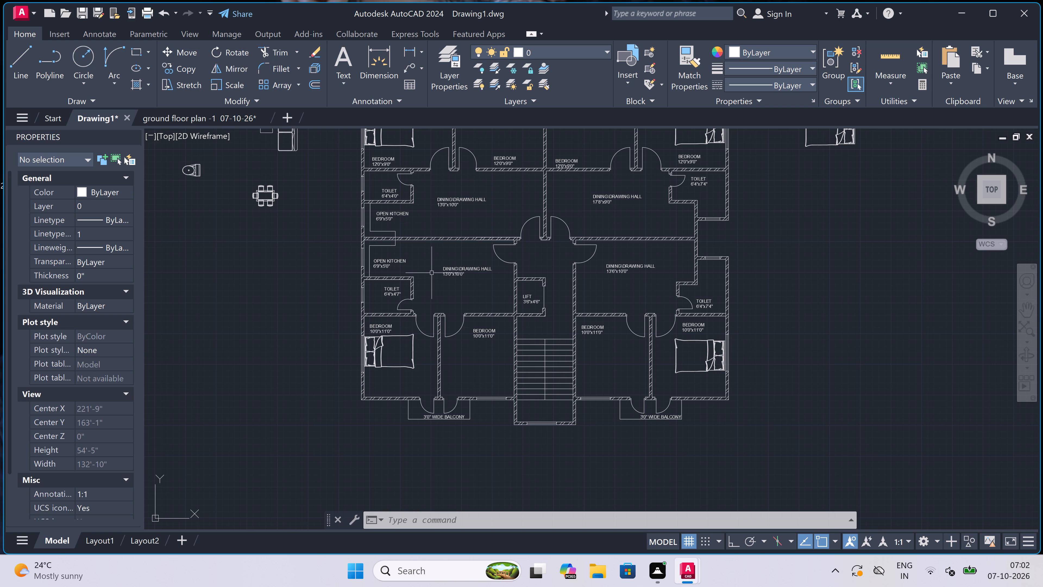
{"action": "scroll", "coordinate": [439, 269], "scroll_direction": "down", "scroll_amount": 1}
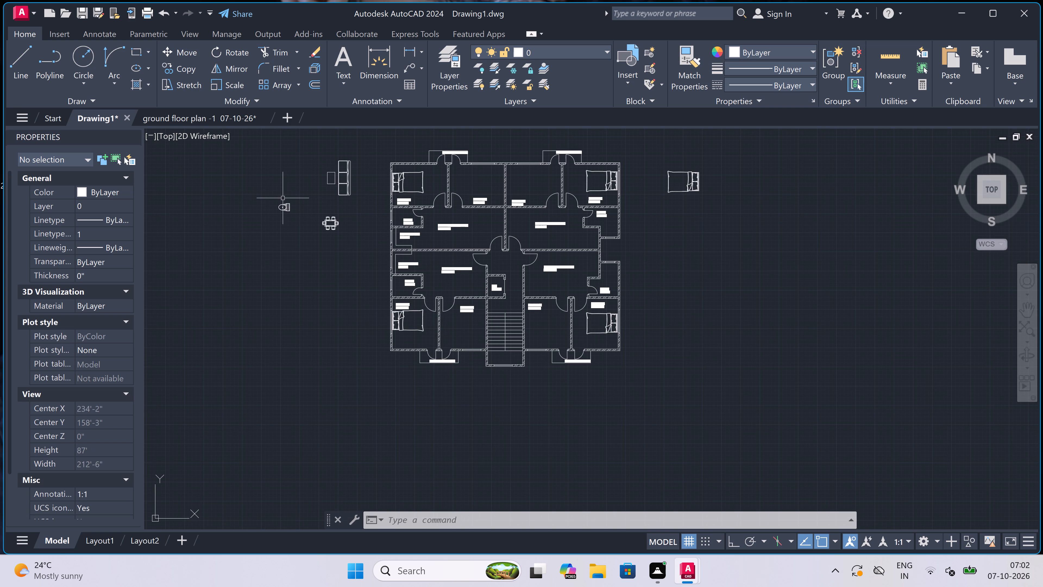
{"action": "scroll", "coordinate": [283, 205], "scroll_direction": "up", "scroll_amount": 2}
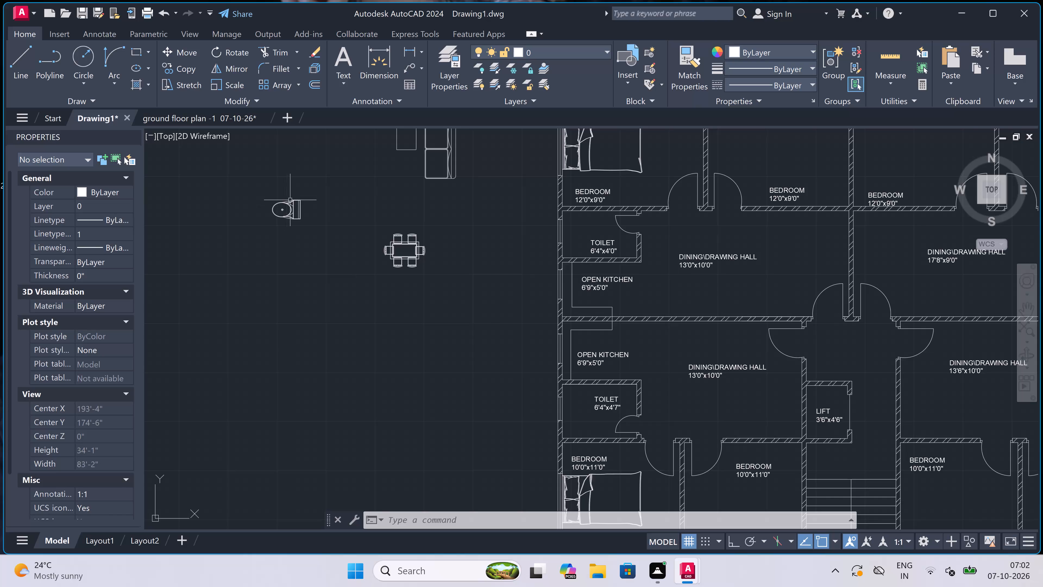
With Ortho on, rotate the spare WC west of the plan 90° about its cistern-back midpoint so the cistern faces north.
{"action": "scroll", "coordinate": [328, 195], "scroll_direction": "up", "scroll_amount": 2}
{"action": "scroll", "coordinate": [310, 184], "scroll_direction": "down", "scroll_amount": 2}
{"action": "scroll", "coordinate": [273, 182], "scroll_direction": "up", "scroll_amount": 2}
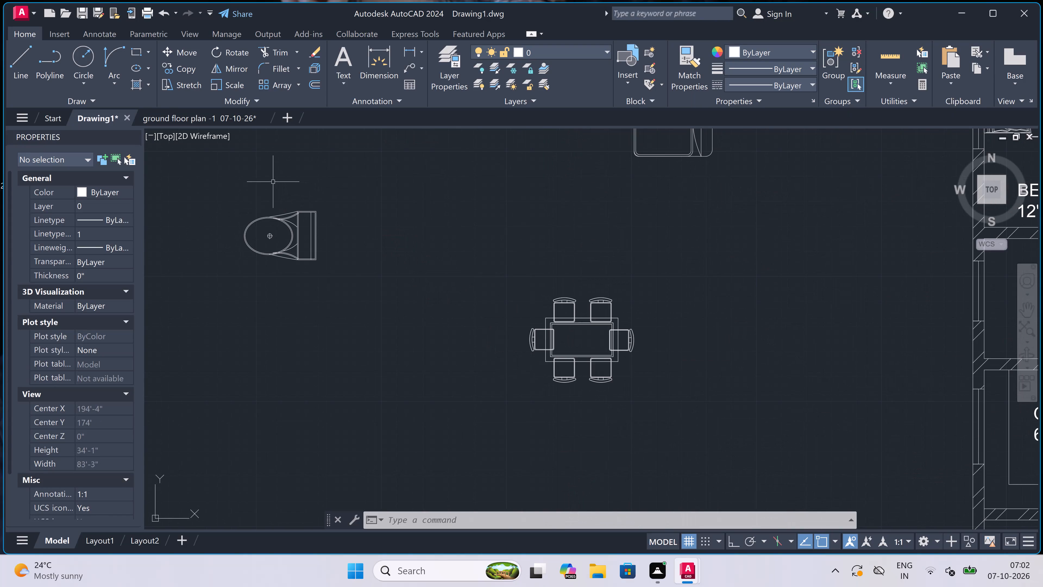
{"action": "scroll", "coordinate": [244, 210], "scroll_direction": "up", "scroll_amount": 1}
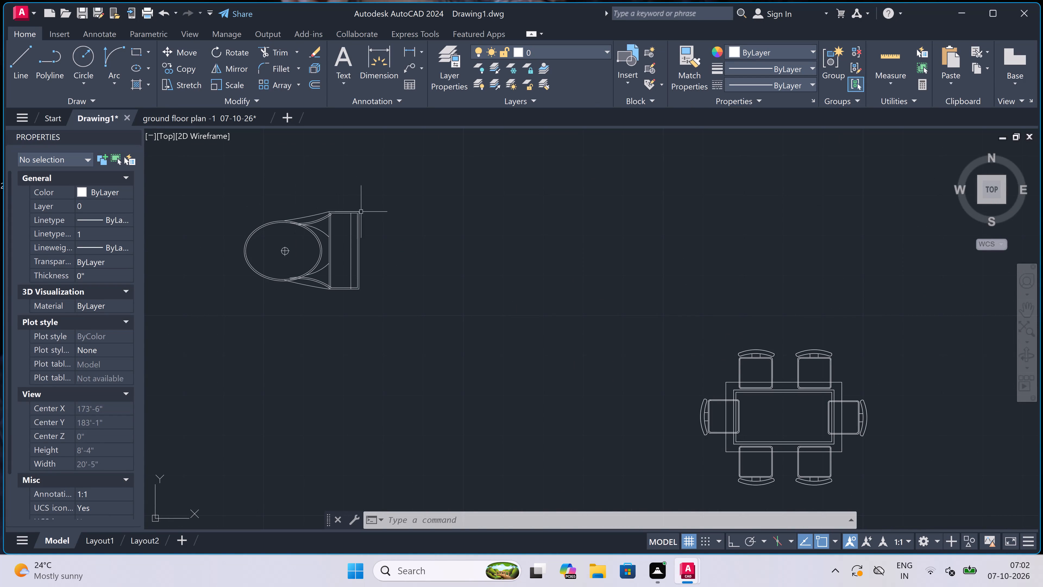
{"action": "left_click", "coordinate": [399, 198]}
{"action": "left_click", "coordinate": [207, 329]}
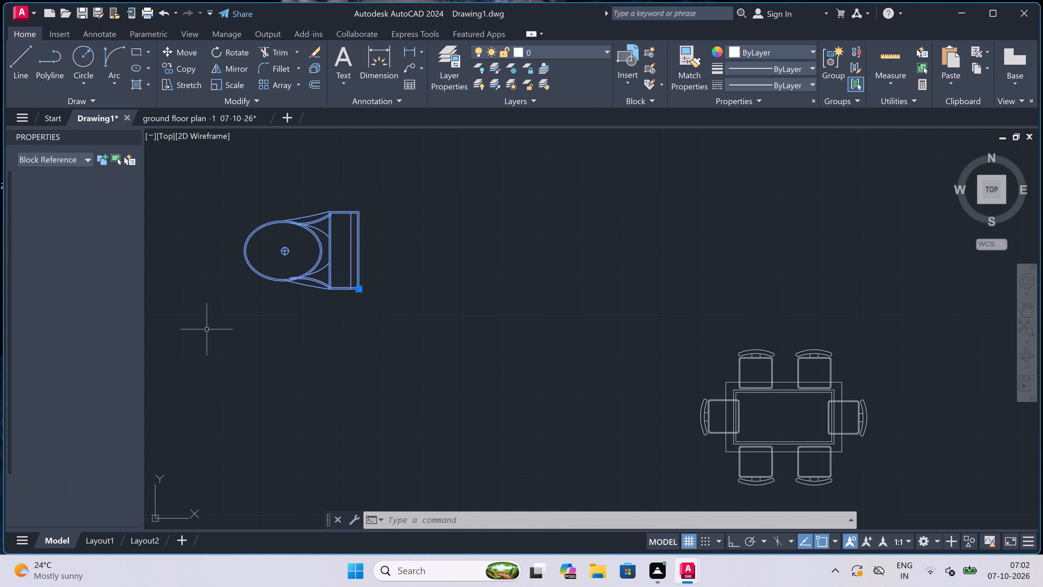
{"action": "left_click", "coordinate": [229, 53]}
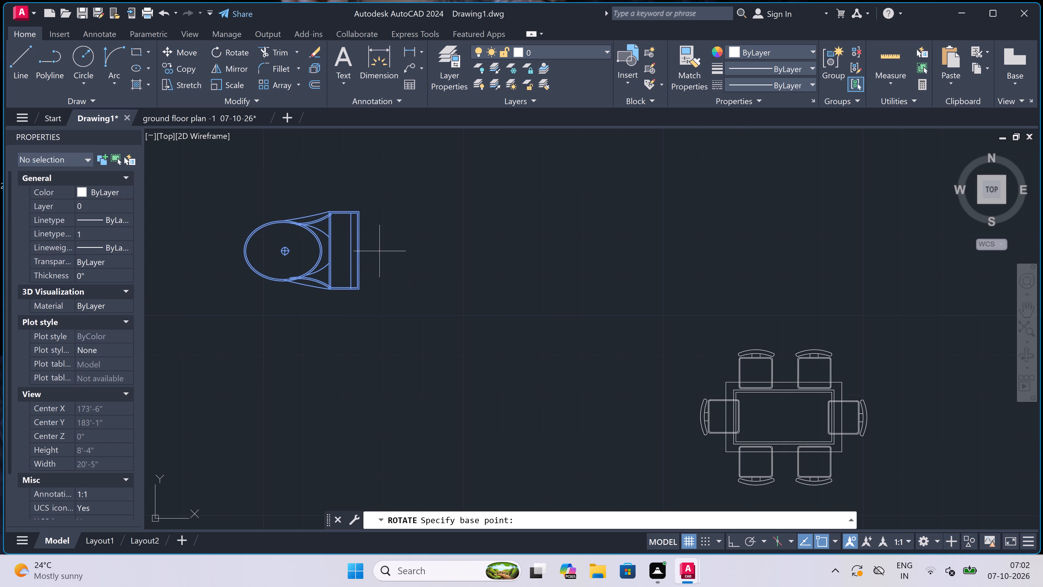
{"action": "left_click", "coordinate": [359, 246]}
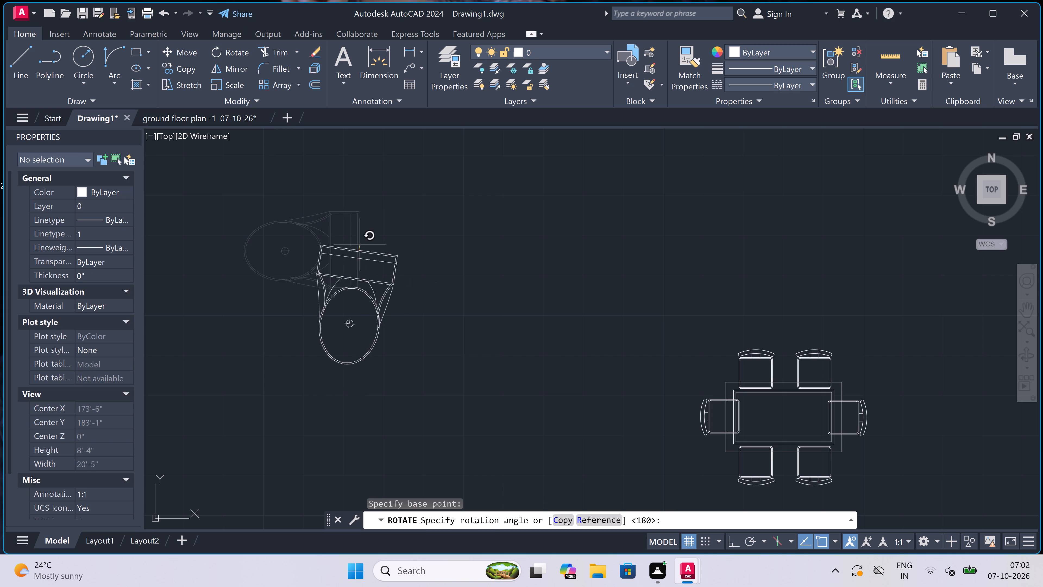
{"action": "key", "text": "F8"}
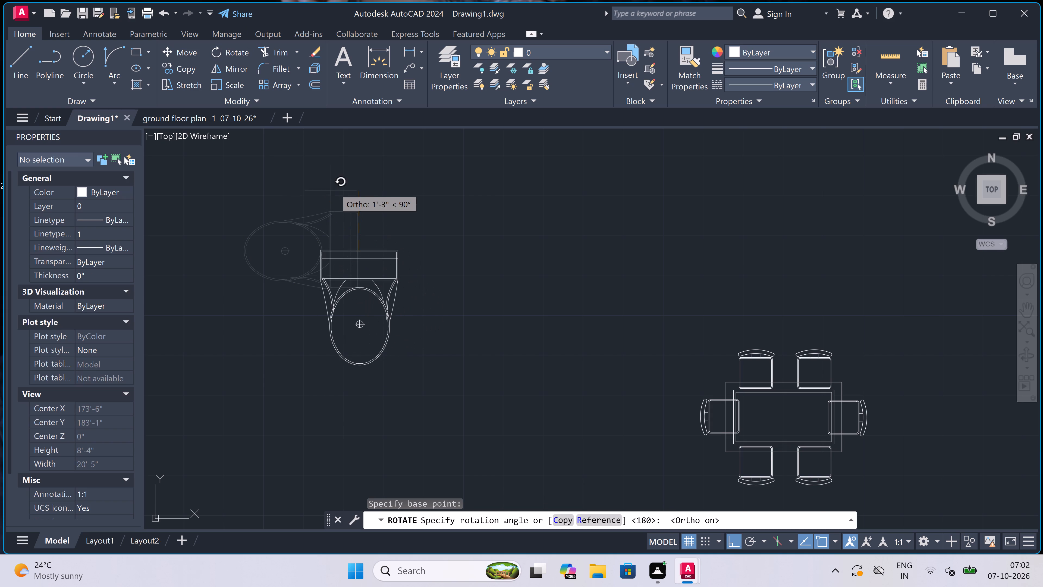
{"action": "left_click", "coordinate": [367, 156]}
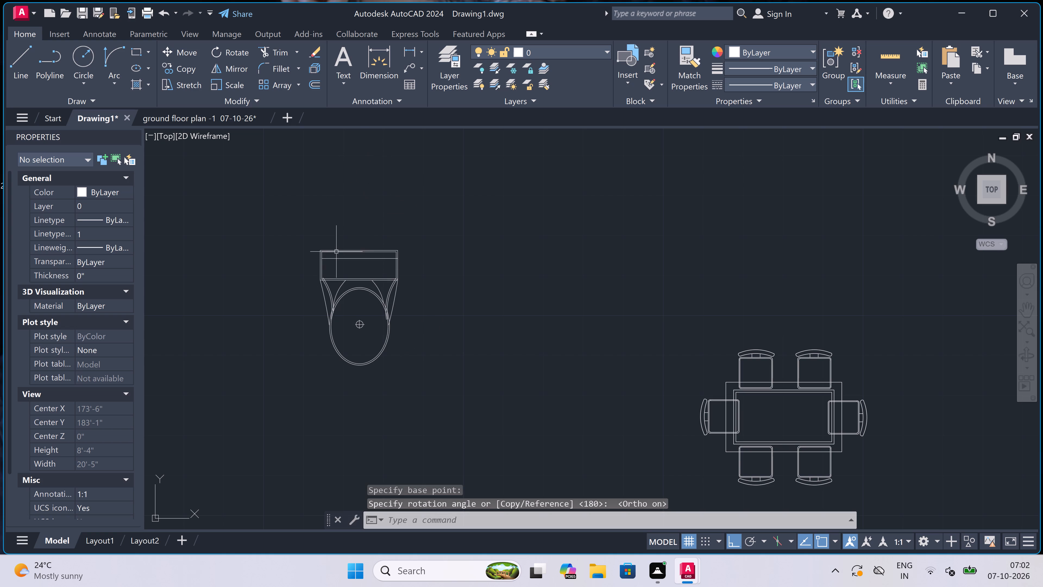
With Ortho off, copy the WC by its cistern-back midpoint to just below the north window of the southeast 6'4"x7'4" toilet, and finish copying.
{"action": "left_click", "coordinate": [336, 252]}
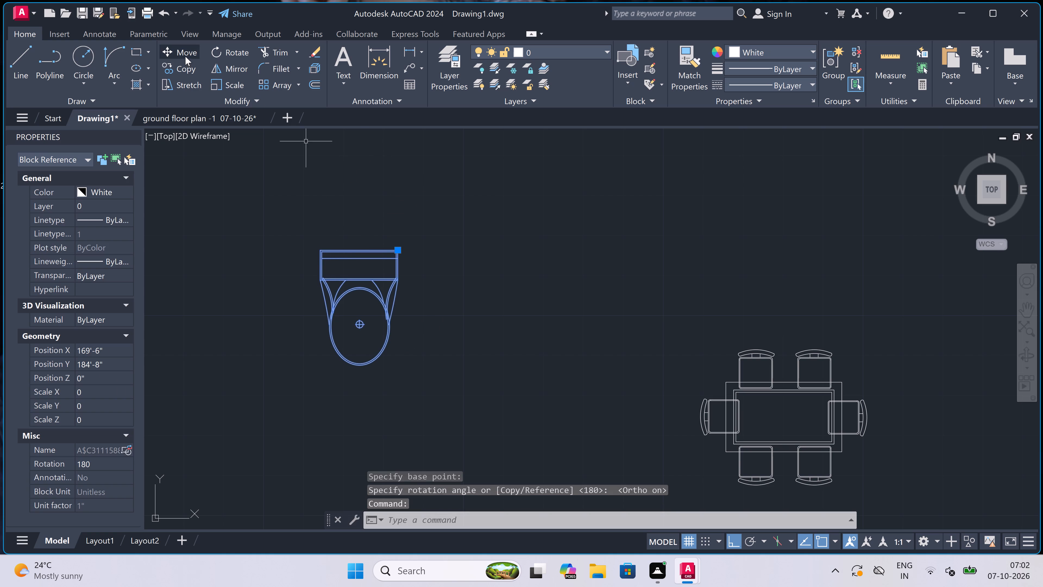
{"action": "left_click", "coordinate": [180, 67]}
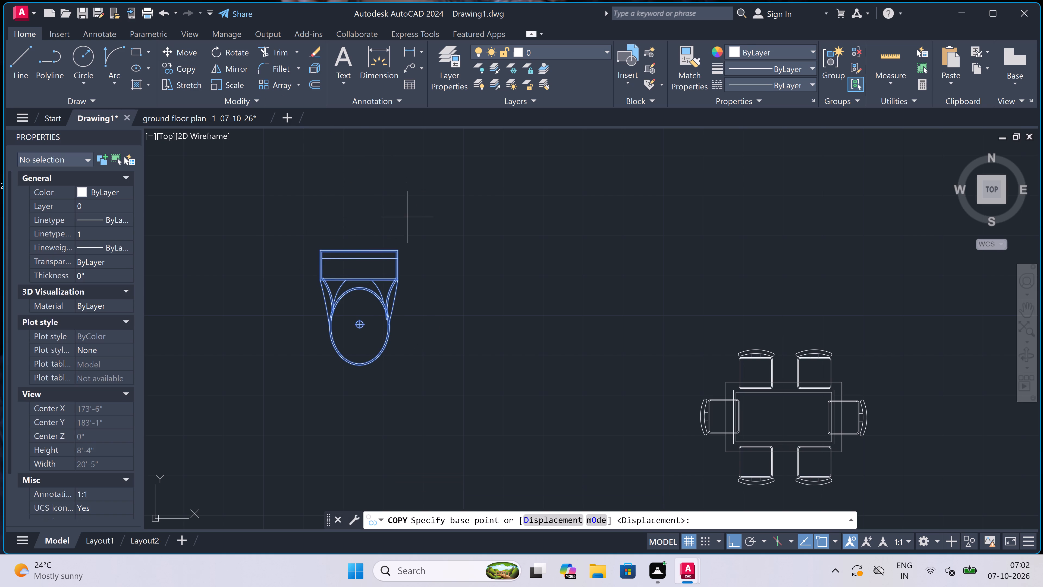
{"action": "scroll", "coordinate": [344, 246], "scroll_direction": "up", "scroll_amount": 2}
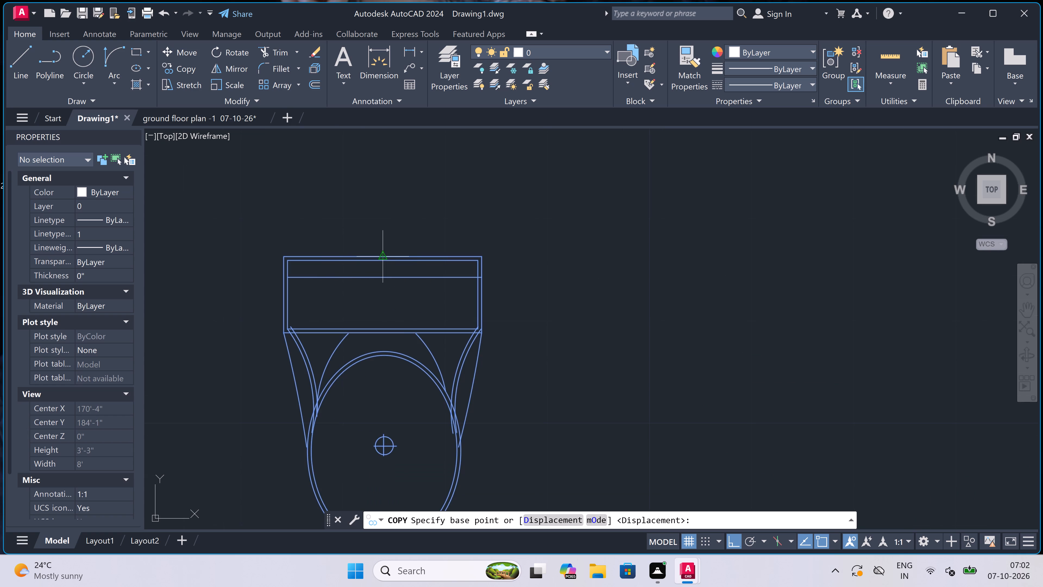
{"action": "left_click", "coordinate": [386, 255]}
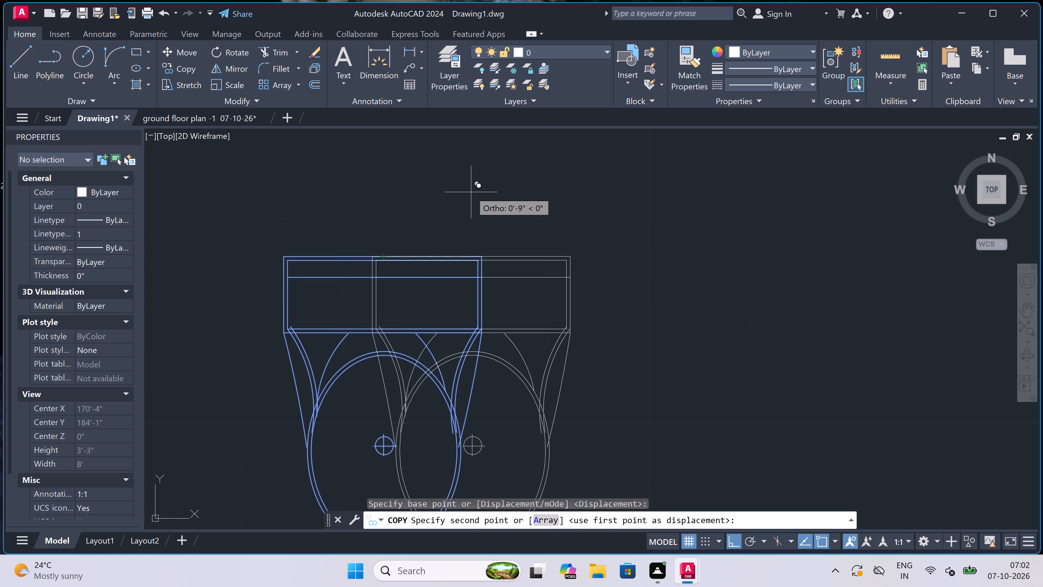
{"action": "key", "text": "F8"}
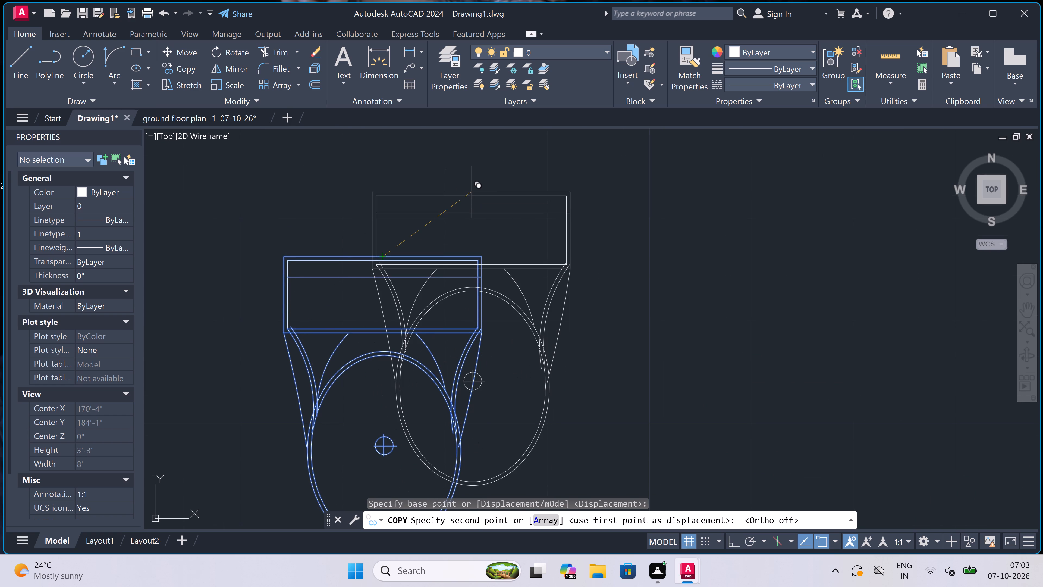
{"action": "scroll", "coordinate": [471, 192], "scroll_direction": "down", "scroll_amount": 6}
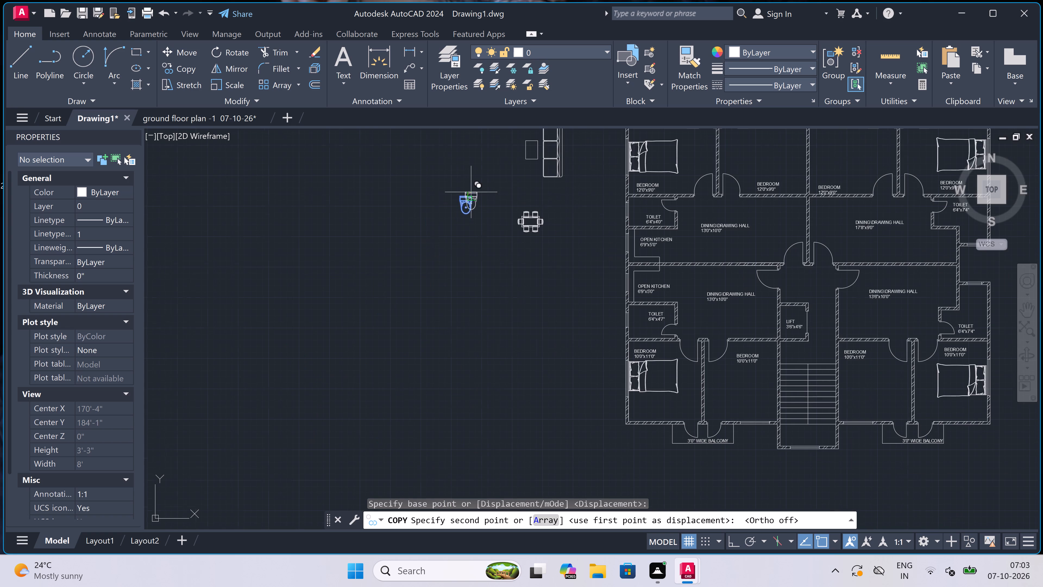
{"action": "scroll", "coordinate": [472, 193], "scroll_direction": "down", "scroll_amount": 2}
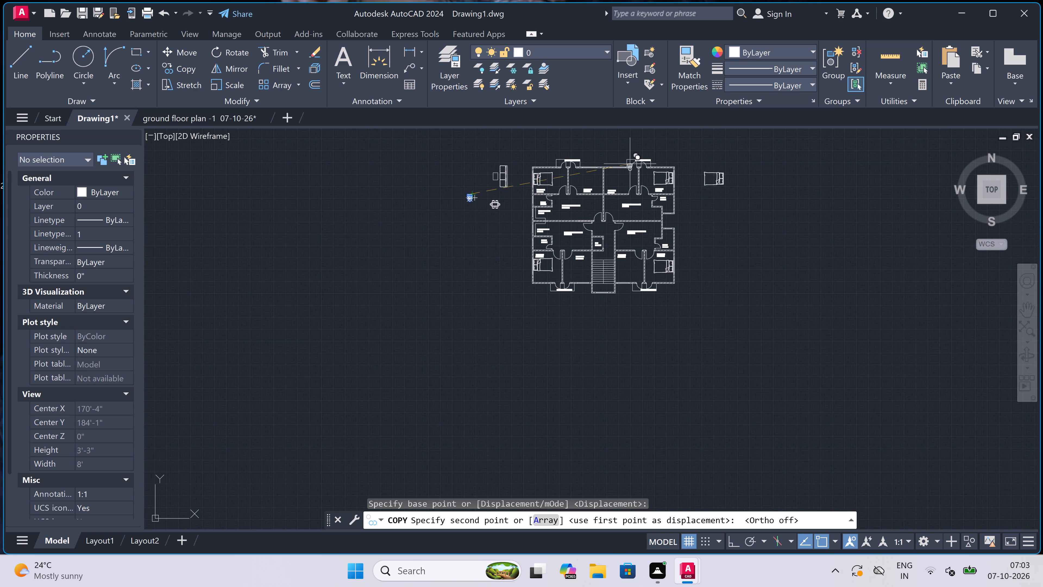
{"action": "scroll", "coordinate": [672, 201], "scroll_direction": "up", "scroll_amount": 5}
{"action": "scroll", "coordinate": [672, 201], "scroll_direction": "down", "scroll_amount": 2}
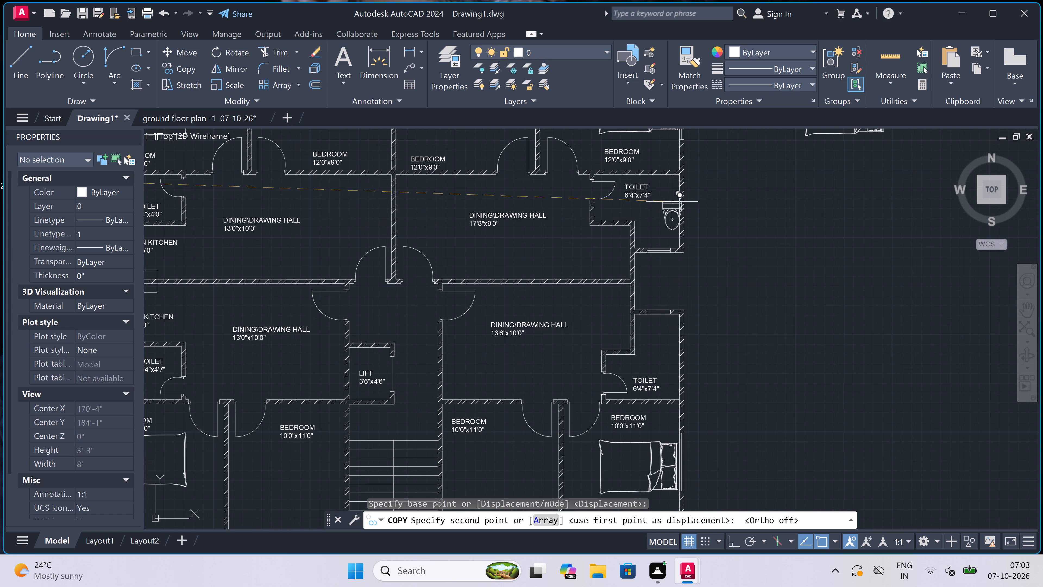
{"action": "scroll", "coordinate": [660, 299], "scroll_direction": "up", "scroll_amount": 1}
{"action": "scroll", "coordinate": [650, 356], "scroll_direction": "up", "scroll_amount": 3}
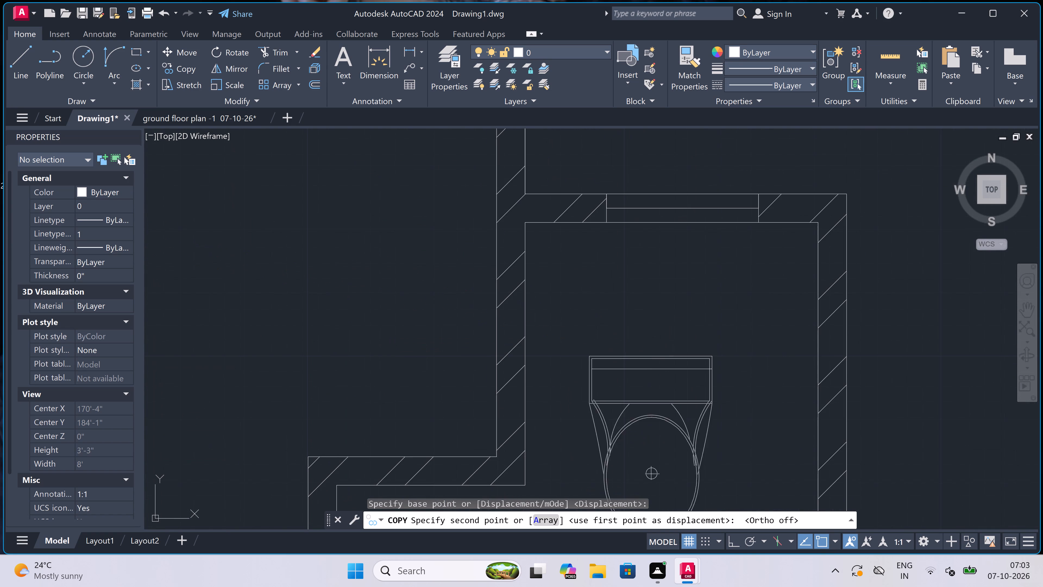
{"action": "scroll", "coordinate": [678, 238], "scroll_direction": "up", "scroll_amount": 2}
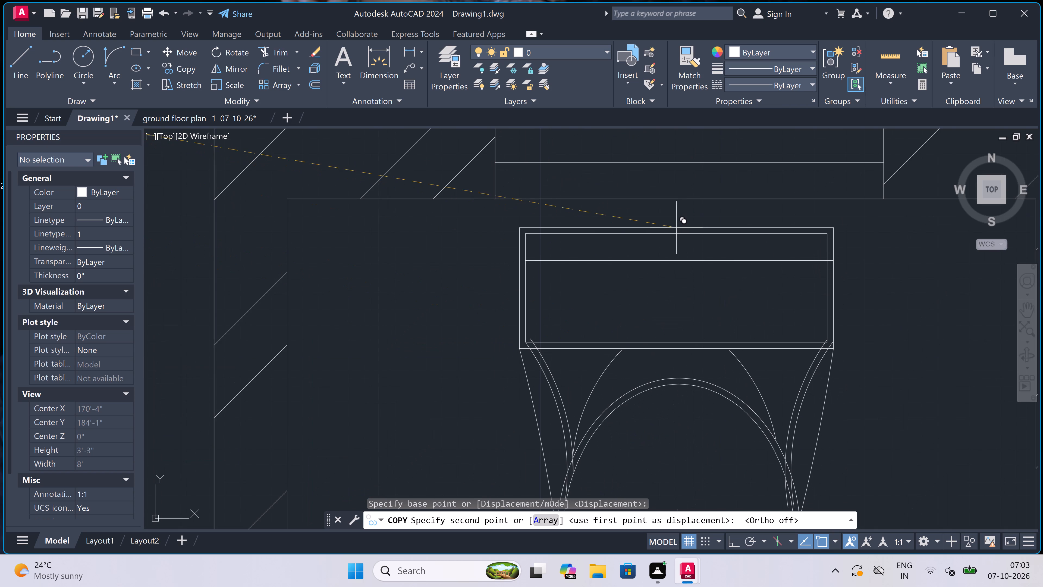
{"action": "left_click", "coordinate": [673, 210]}
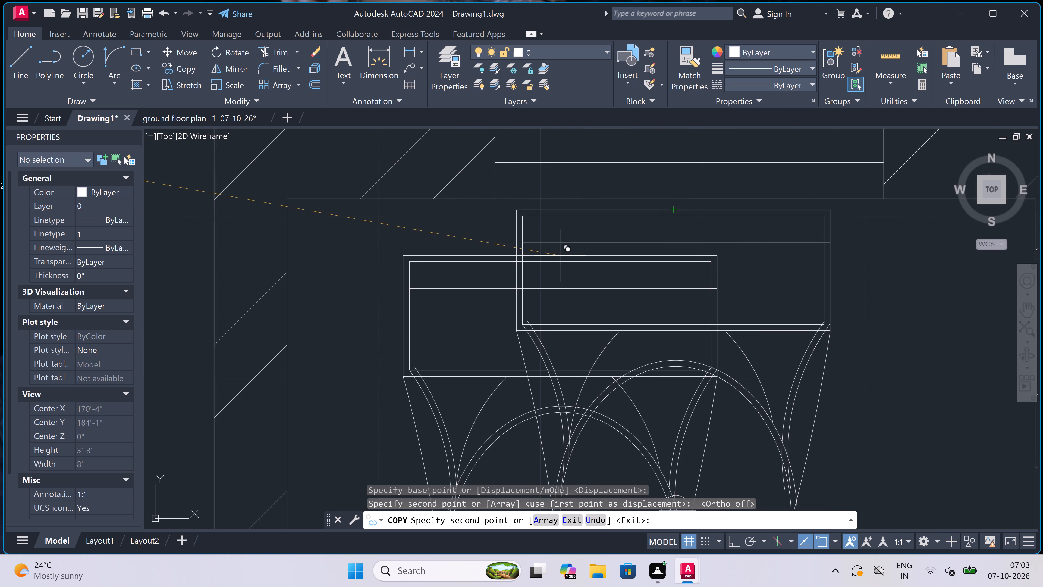
{"action": "scroll", "coordinate": [615, 227], "scroll_direction": "down", "scroll_amount": 6}
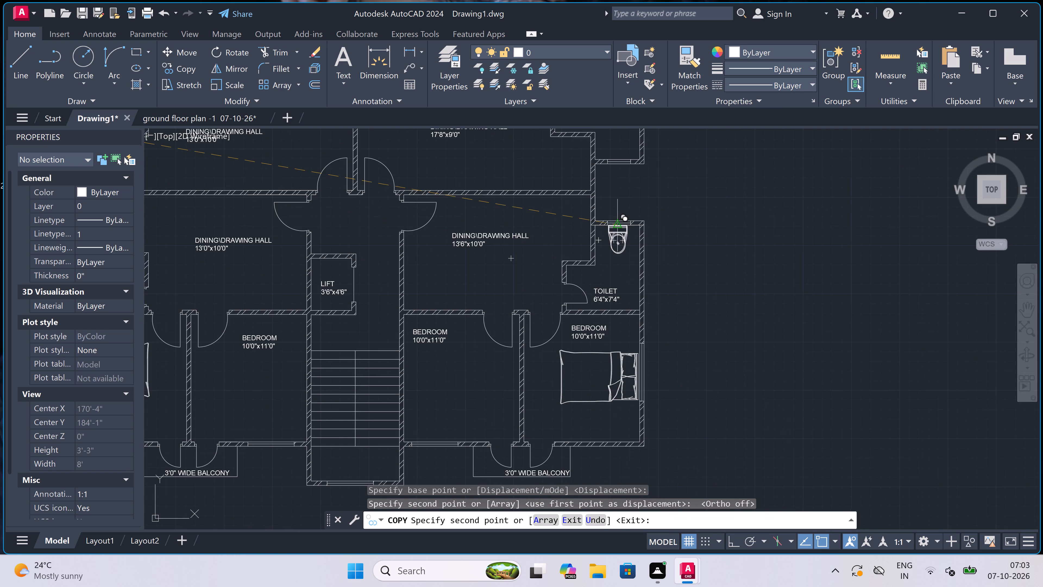
{"action": "scroll", "coordinate": [615, 227], "scroll_direction": "down", "scroll_amount": 2}
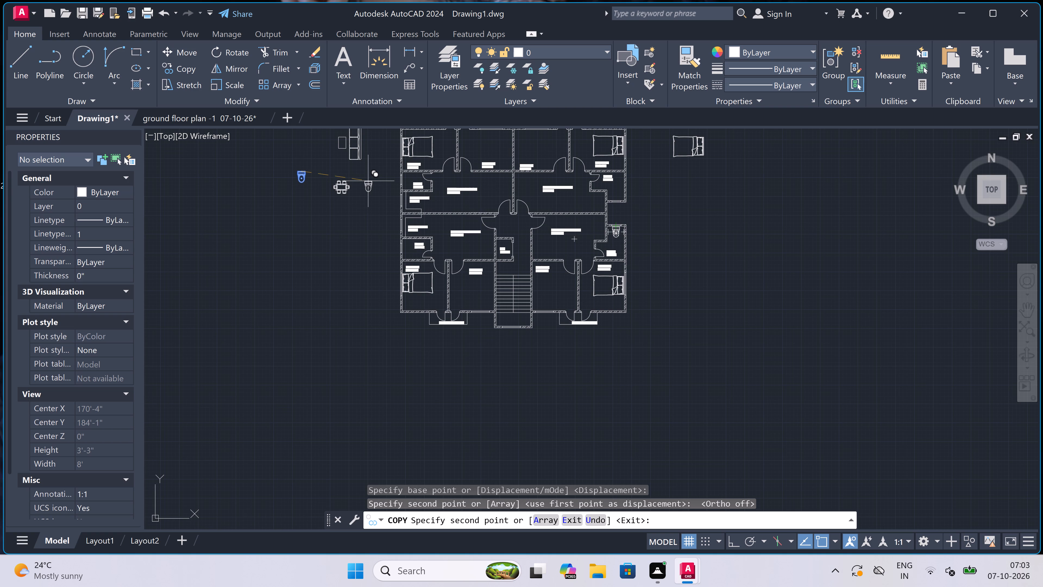
{"action": "scroll", "coordinate": [294, 164], "scroll_direction": "up", "scroll_amount": 3}
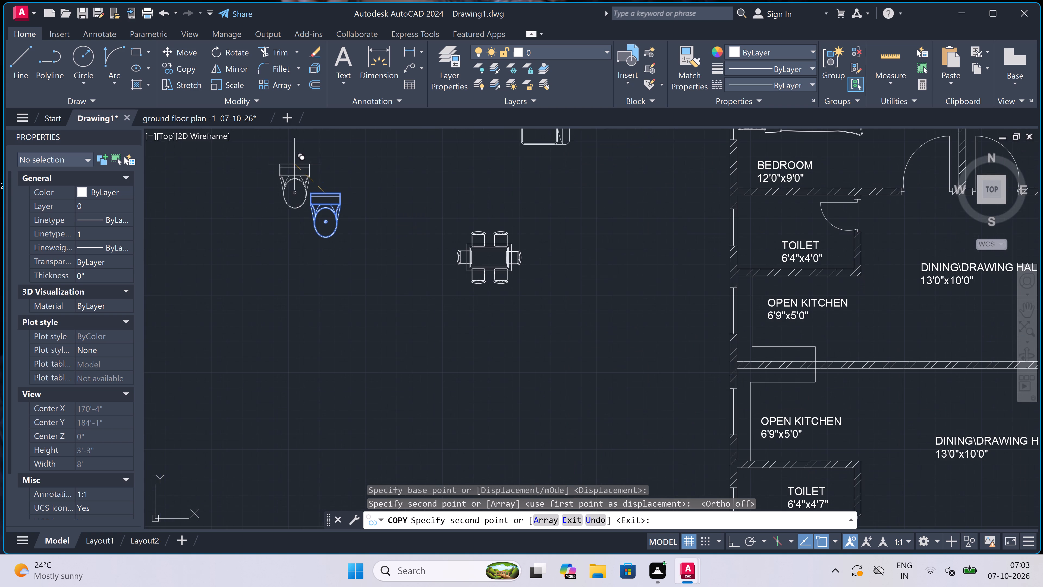
{"action": "scroll", "coordinate": [313, 175], "scroll_direction": "up", "scroll_amount": 2}
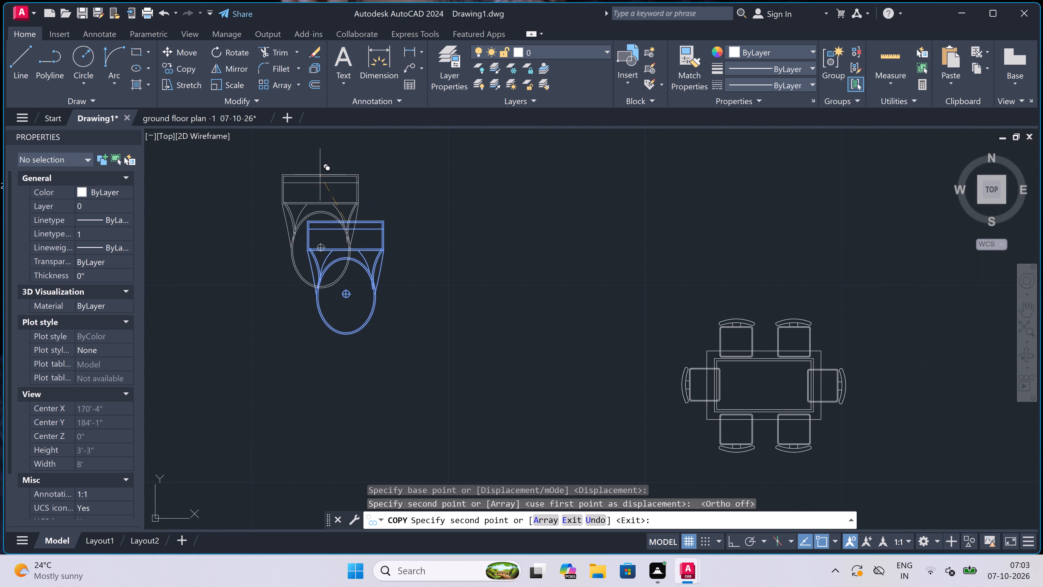
{"action": "key", "text": "Escape"}
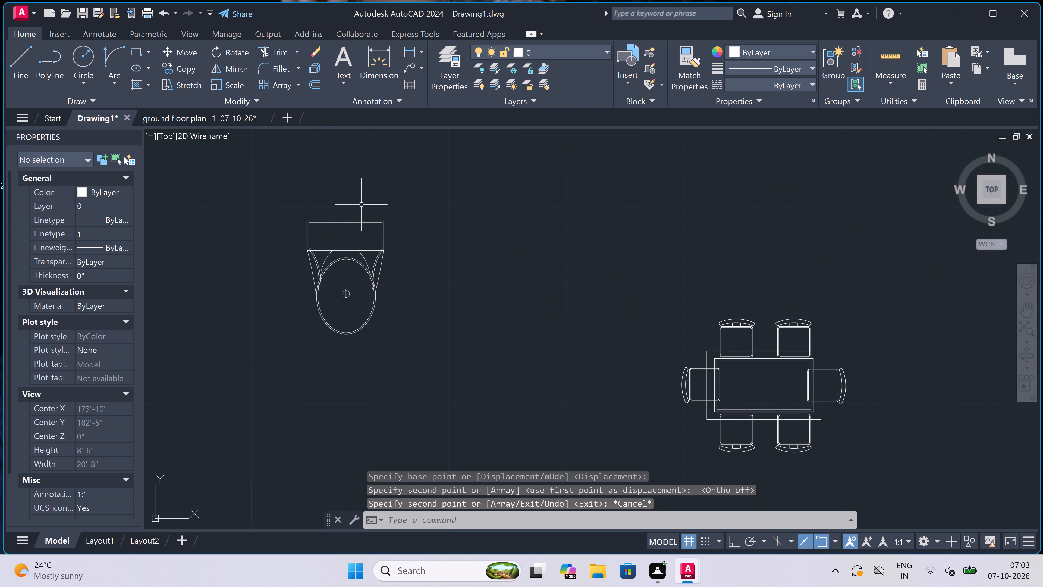
With Ortho on, rotate the spare WC another 90° about its bowl centre so the cistern faces west.
{"action": "left_click", "coordinate": [356, 216]}
{"action": "left_click", "coordinate": [262, 287]}
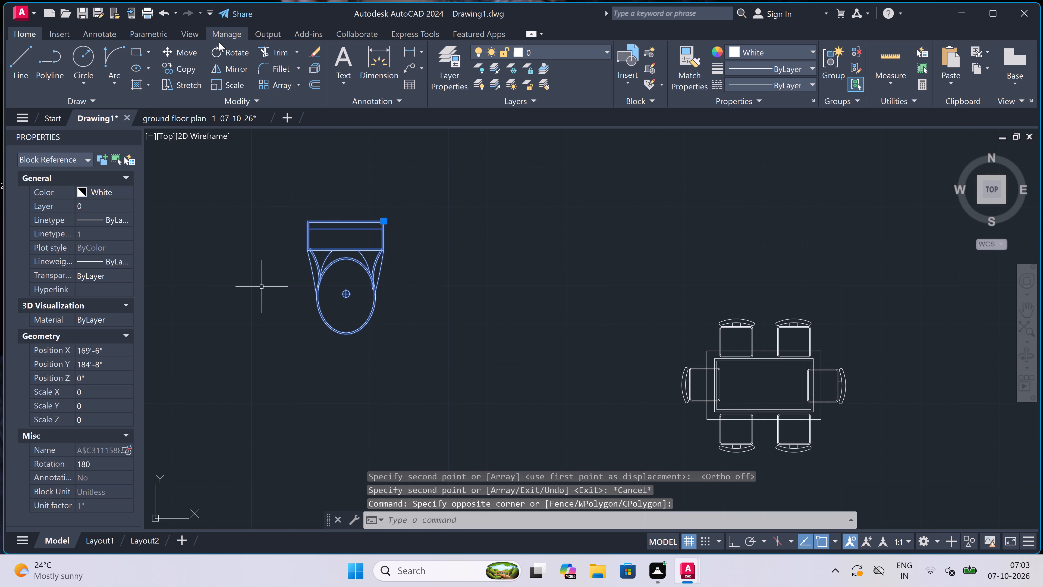
{"action": "left_click", "coordinate": [222, 48]}
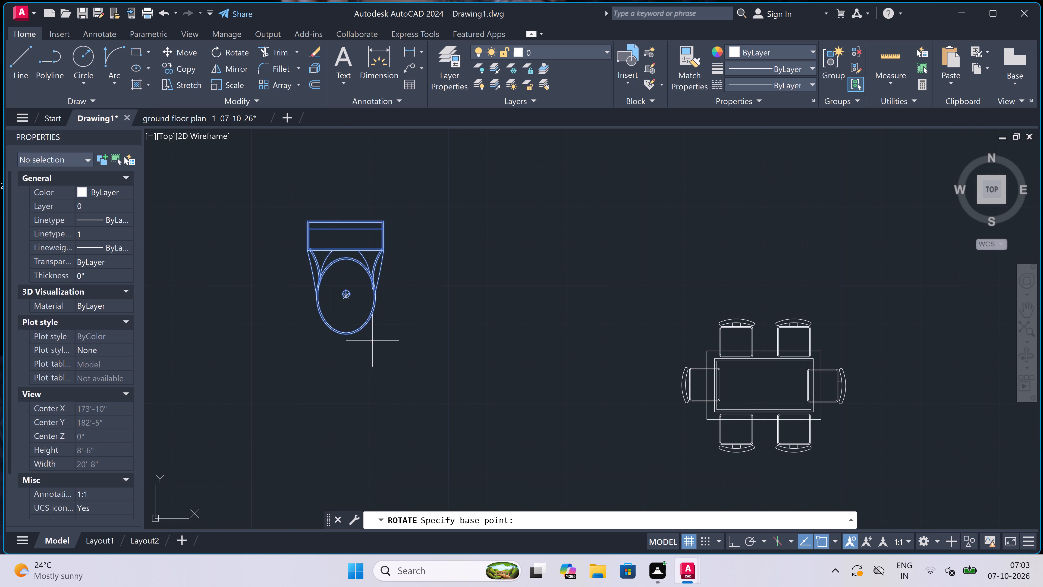
{"action": "left_click_drag", "start_coordinate": [341, 294], "coordinate": [343, 294]}
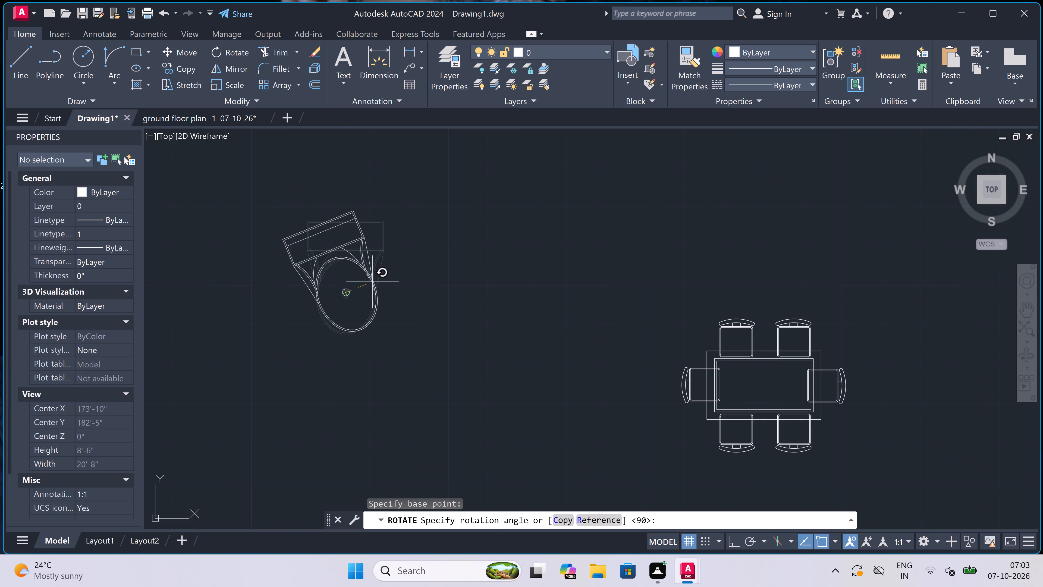
{"action": "key", "text": "F8"}
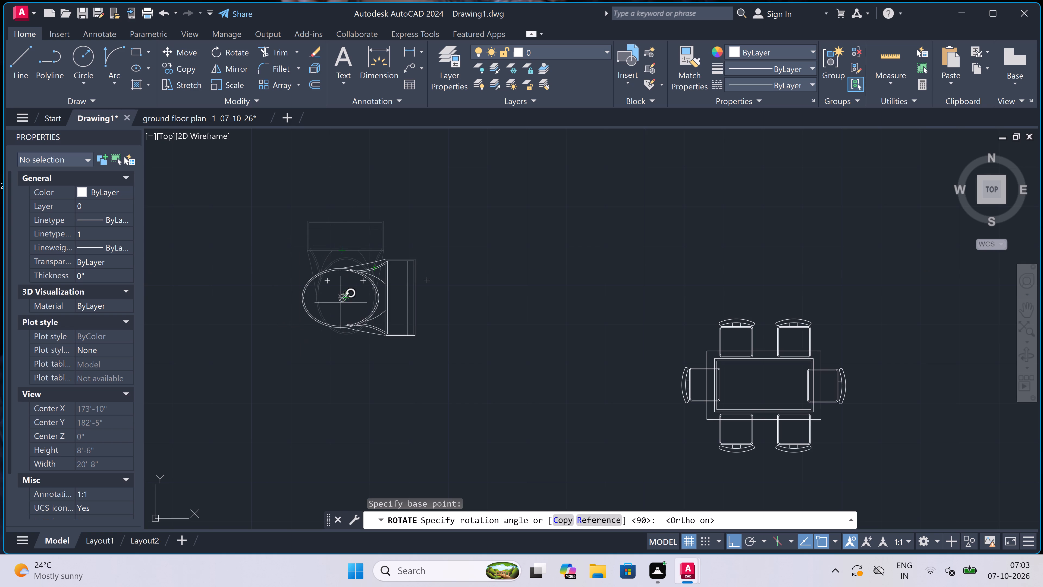
{"action": "left_click", "coordinate": [268, 220]}
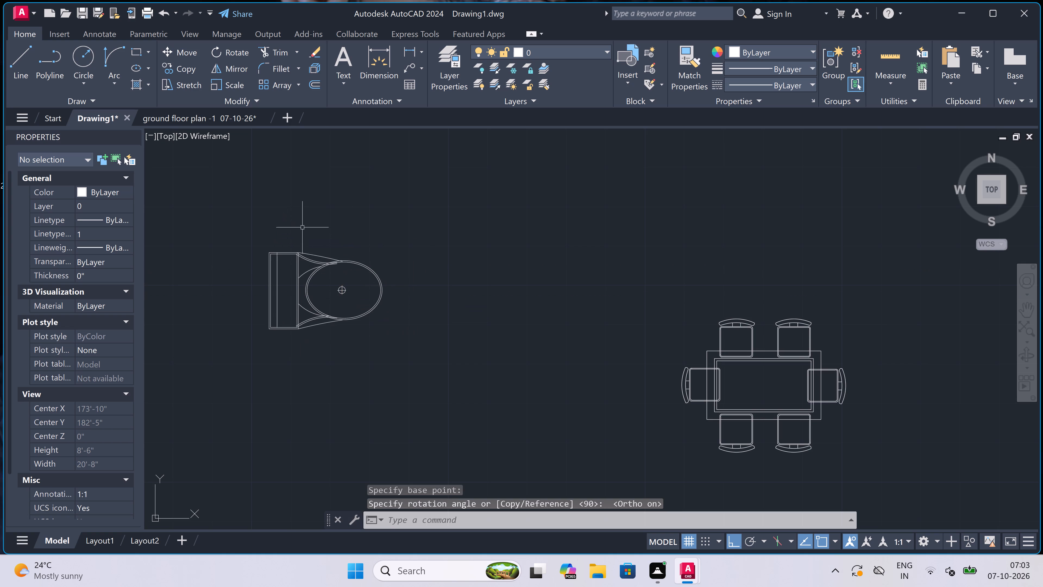
With Ortho off, copy the spare WC by its cistern-back midpoint to beside the west window of the northwest 6'4"x4'0" toilet.
{"action": "left_click", "coordinate": [293, 261]}
{"action": "left_click", "coordinate": [263, 316]}
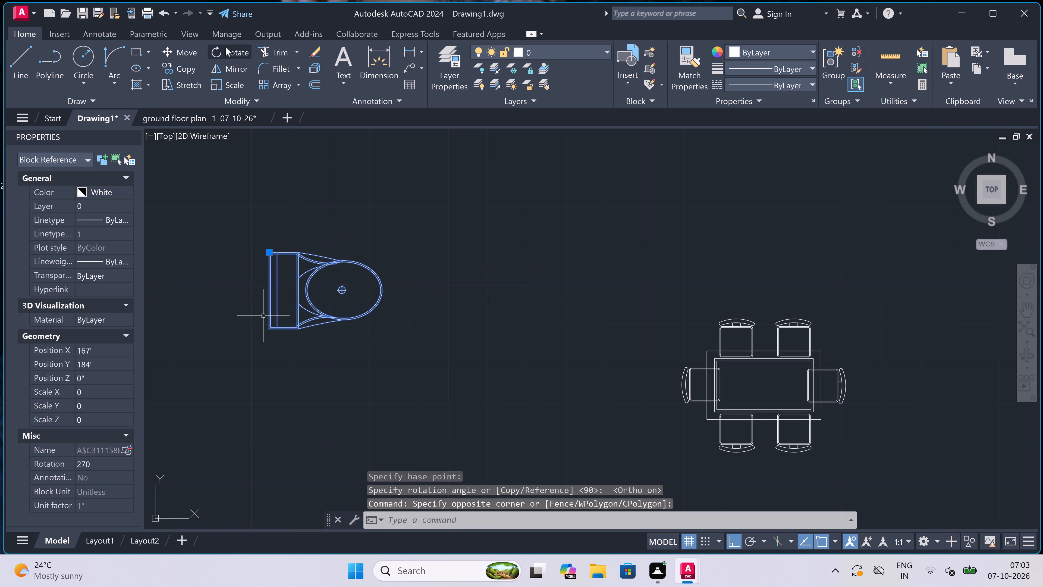
{"action": "left_click", "coordinate": [176, 63]}
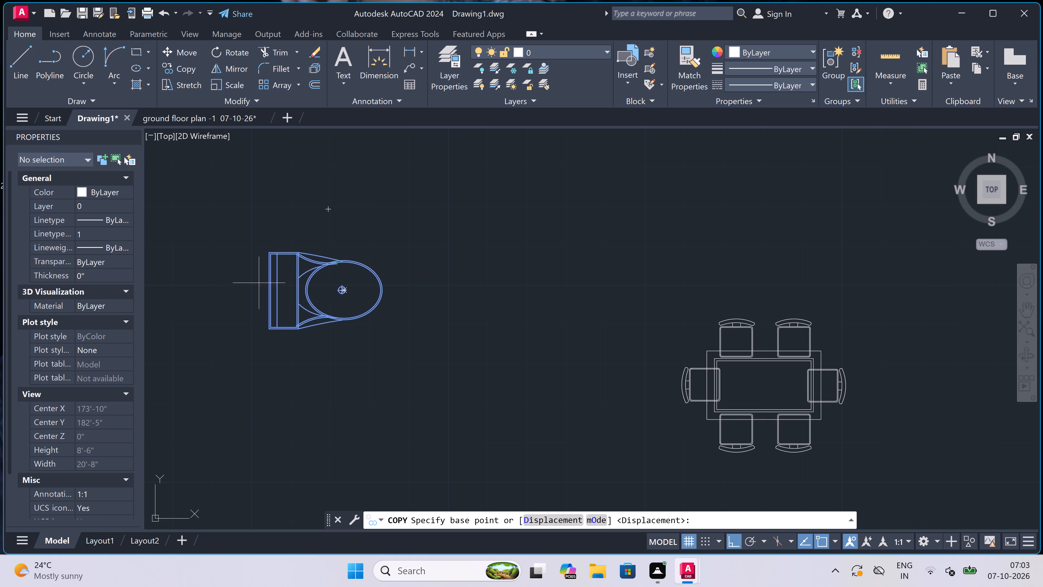
{"action": "scroll", "coordinate": [267, 285], "scroll_direction": "up", "scroll_amount": 1}
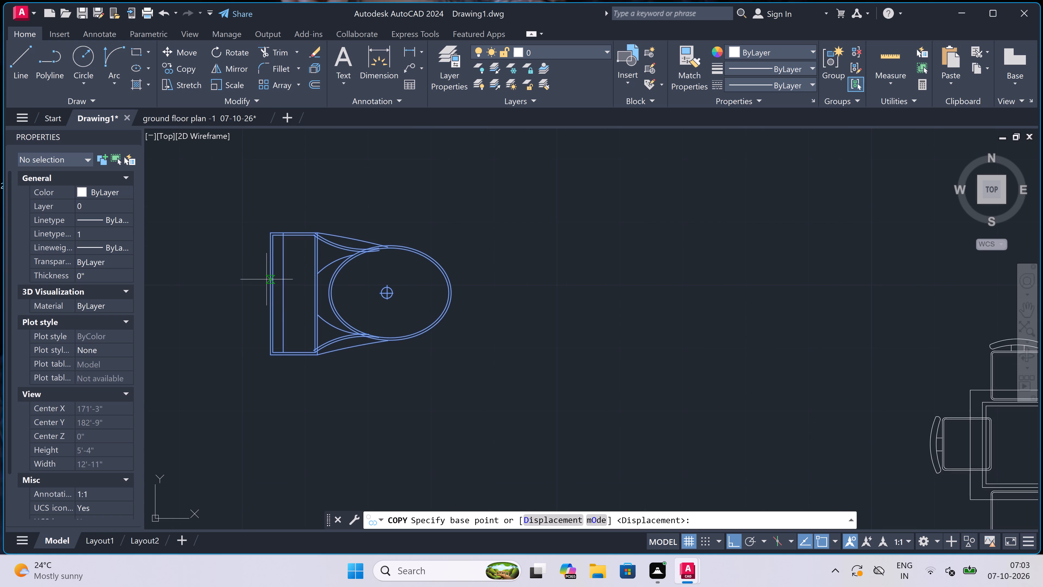
{"action": "scroll", "coordinate": [267, 279], "scroll_direction": "up", "scroll_amount": 2}
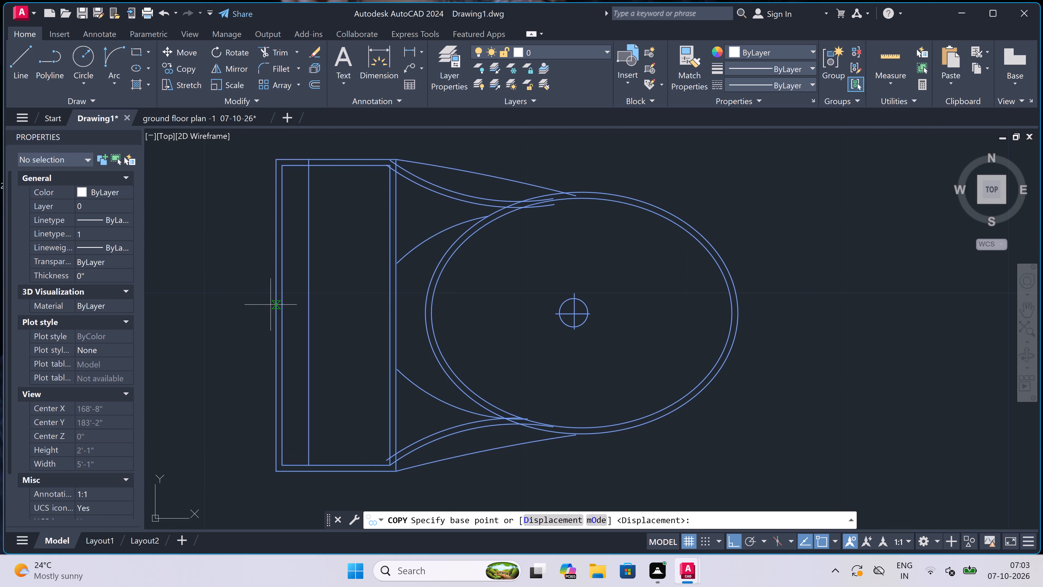
{"action": "left_click", "coordinate": [274, 305]}
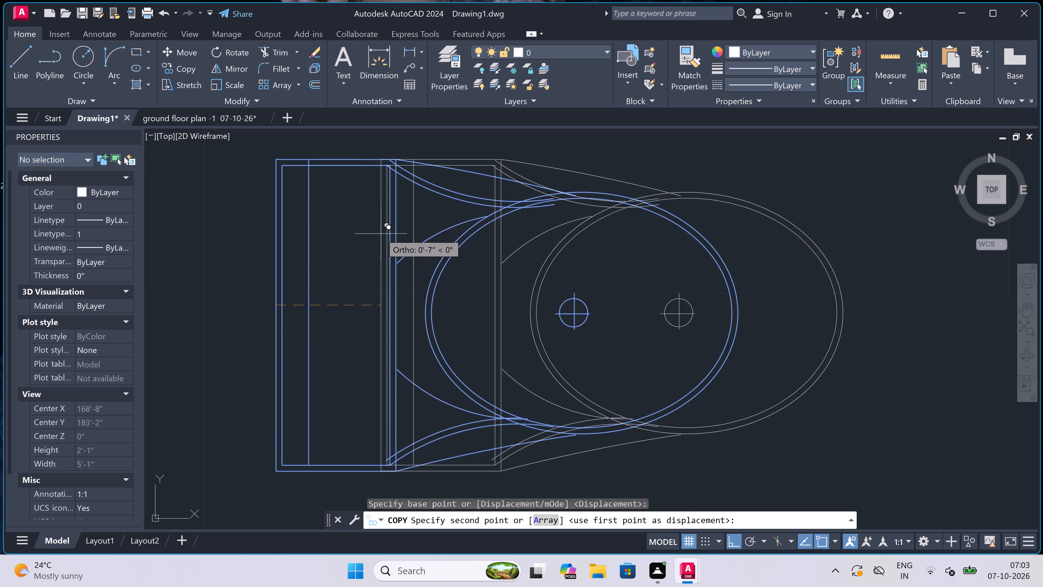
{"action": "key", "text": "F8"}
{"action": "scroll", "coordinate": [388, 229], "scroll_direction": "down", "scroll_amount": 4}
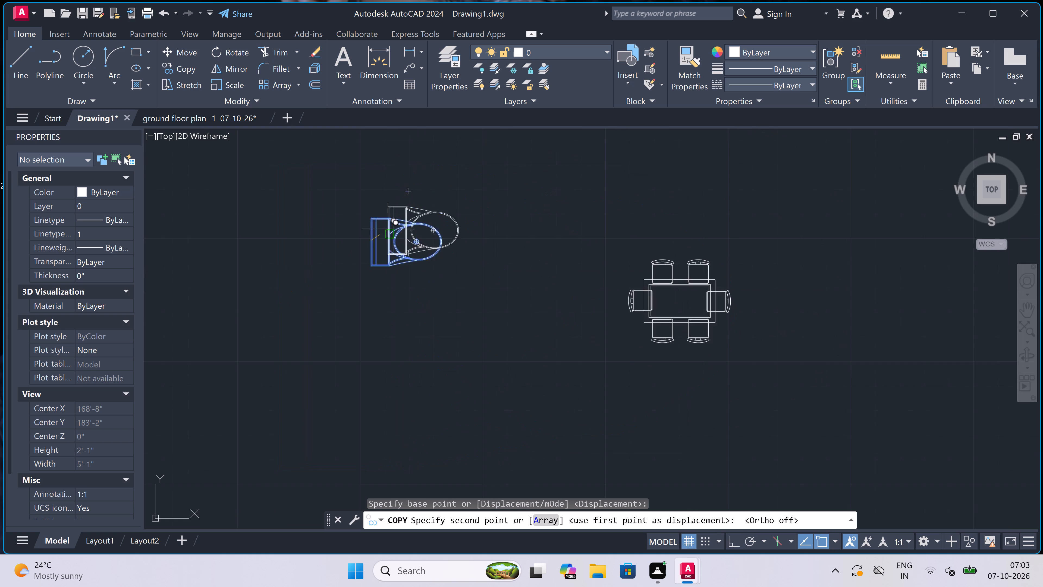
{"action": "scroll", "coordinate": [388, 229], "scroll_direction": "down", "scroll_amount": 4}
{"action": "scroll", "coordinate": [587, 224], "scroll_direction": "up", "scroll_amount": 3}
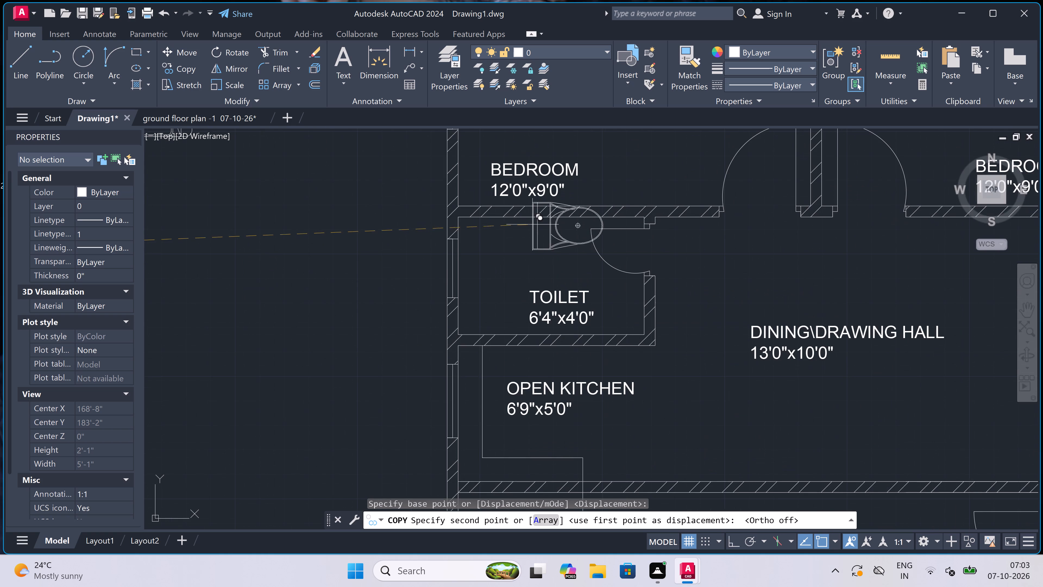
{"action": "scroll", "coordinate": [432, 244], "scroll_direction": "up", "scroll_amount": 3}
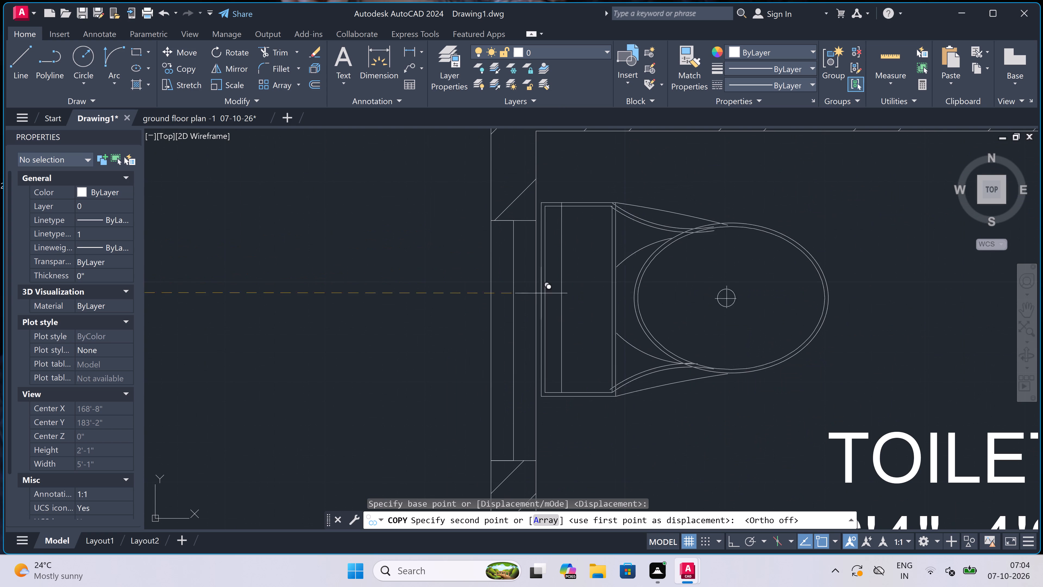
{"action": "left_click", "coordinate": [542, 309]}
Place another copy of the WC just inside the west wall window of the southwest 6'4"x4'7" toilet, and finish copying.
{"action": "scroll", "coordinate": [533, 248], "scroll_direction": "down", "scroll_amount": 5}
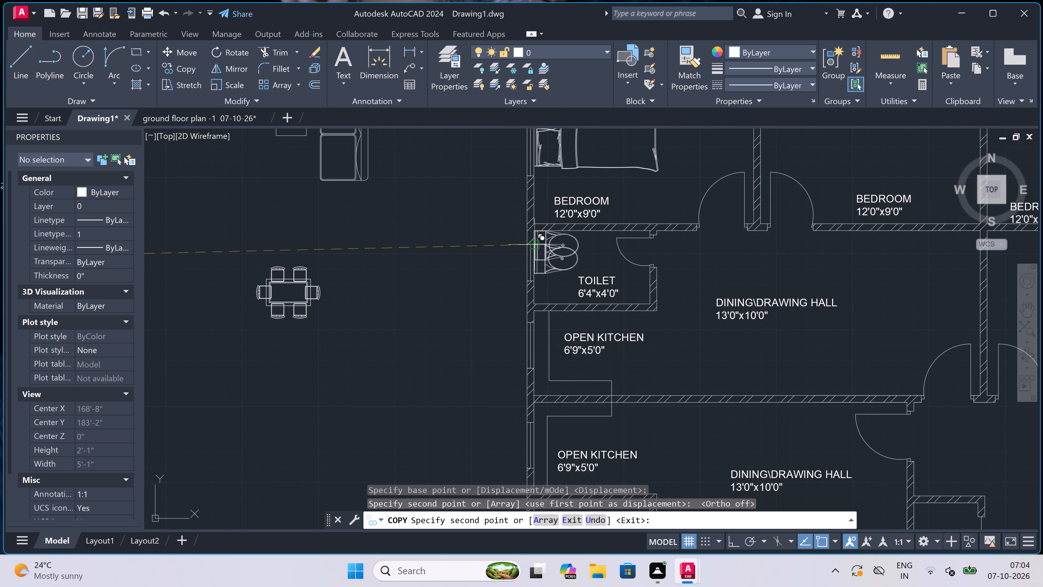
{"action": "scroll", "coordinate": [534, 247], "scroll_direction": "down", "scroll_amount": 4}
{"action": "scroll", "coordinate": [546, 323], "scroll_direction": "up", "scroll_amount": 4}
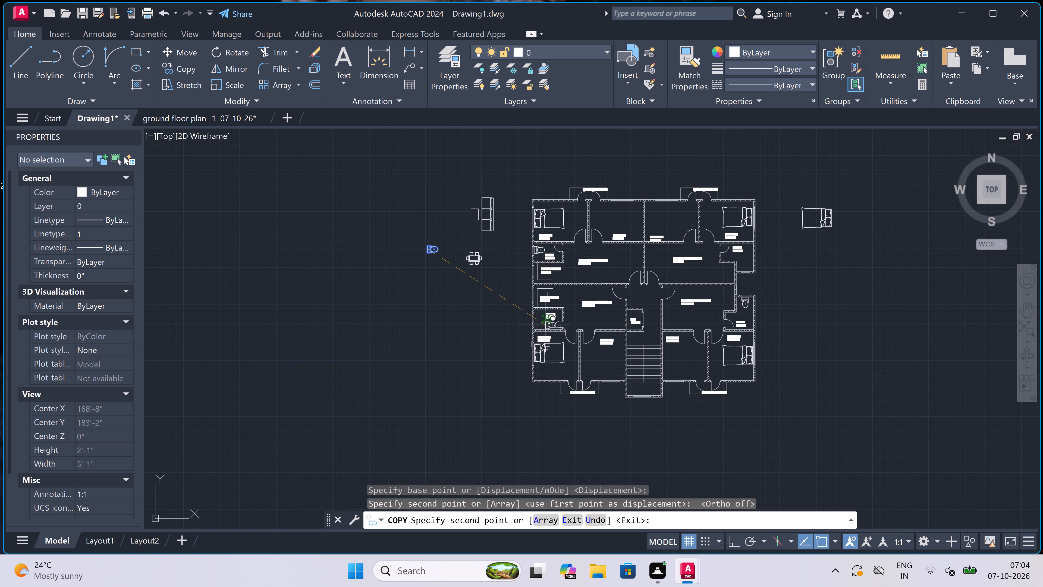
{"action": "scroll", "coordinate": [479, 284], "scroll_direction": "up", "scroll_amount": 4}
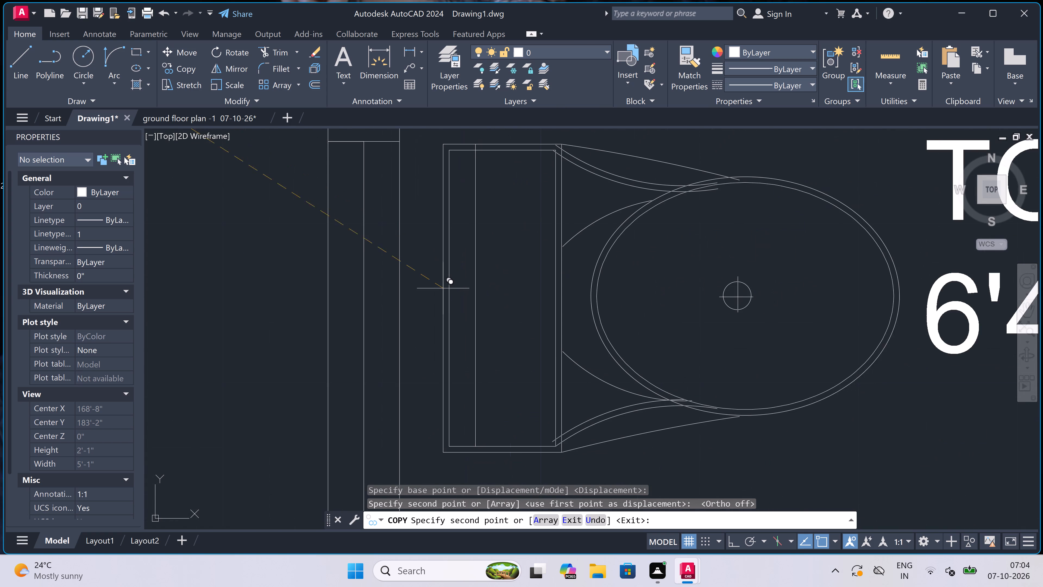
{"action": "scroll", "coordinate": [415, 287], "scroll_direction": "up", "scroll_amount": 2}
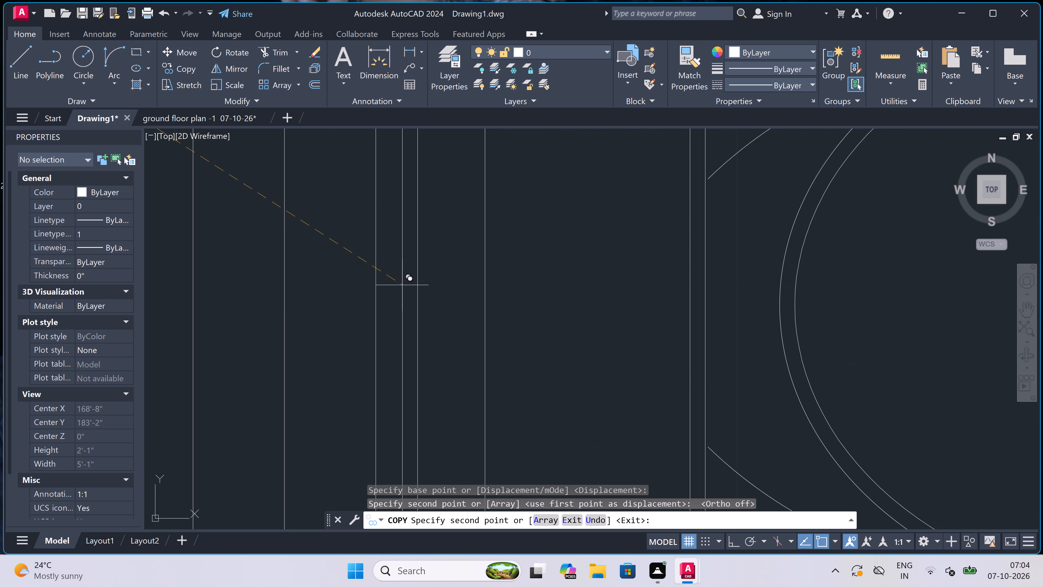
{"action": "left_click", "coordinate": [402, 285]}
{"action": "scroll", "coordinate": [420, 234], "scroll_direction": "down", "scroll_amount": 13}
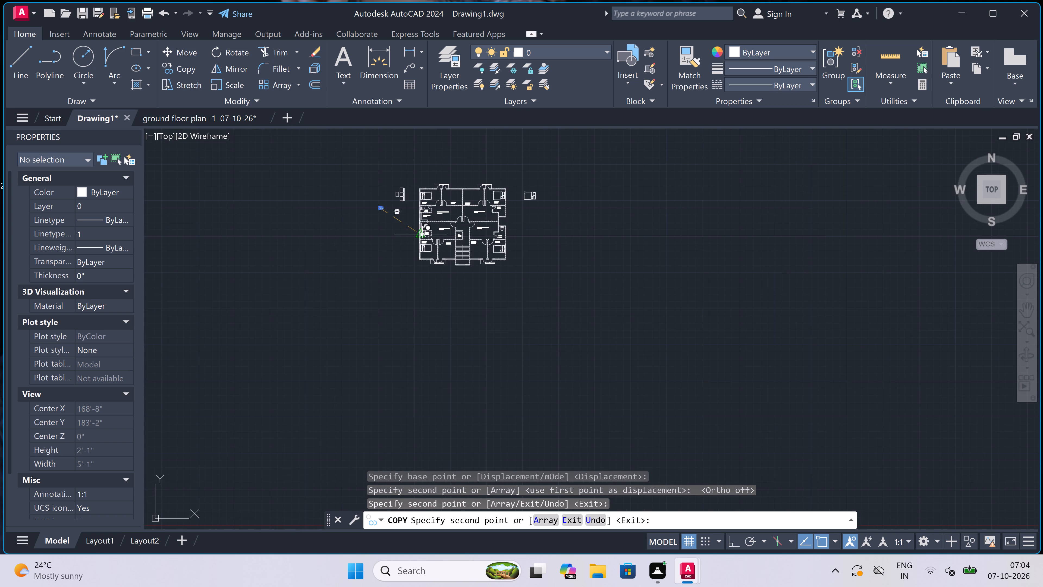
{"action": "scroll", "coordinate": [519, 216], "scroll_direction": "up", "scroll_amount": 4}
{"action": "scroll", "coordinate": [407, 262], "scroll_direction": "up", "scroll_amount": 4}
{"action": "scroll", "coordinate": [407, 263], "scroll_direction": "down", "scroll_amount": 3}
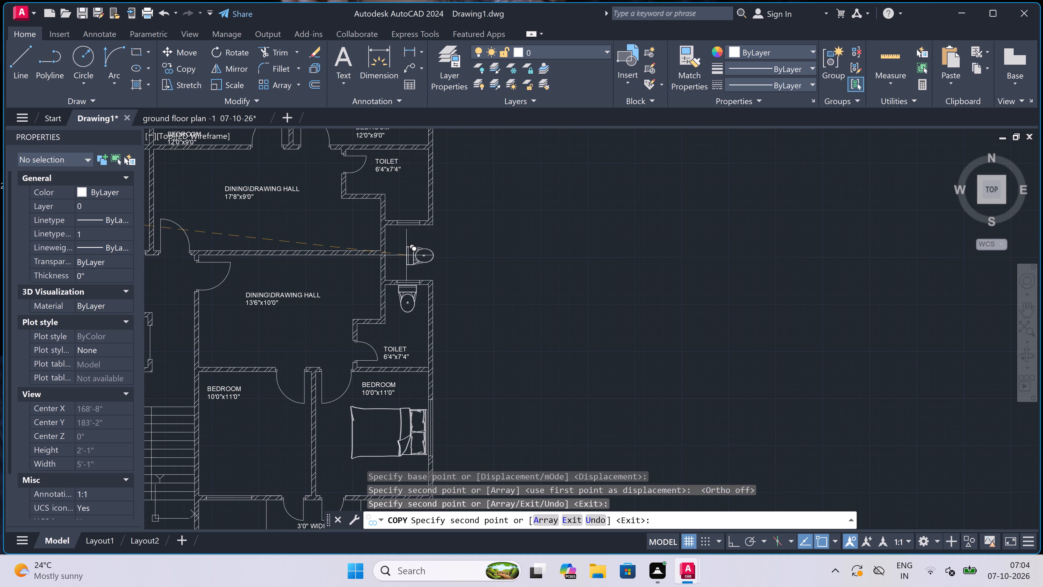
{"action": "scroll", "coordinate": [468, 281], "scroll_direction": "down", "scroll_amount": 3}
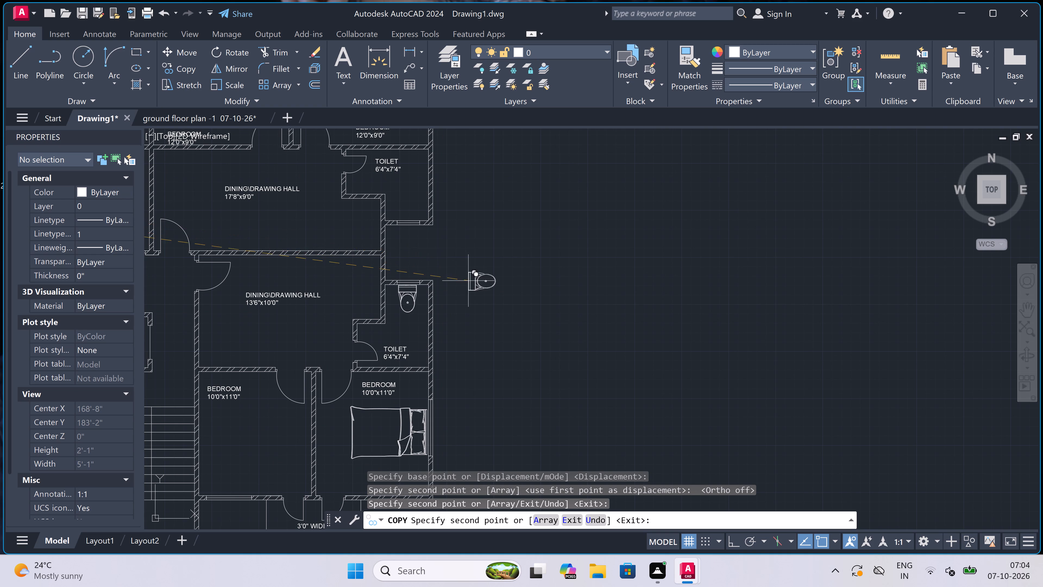
{"action": "key", "text": "Escape"}
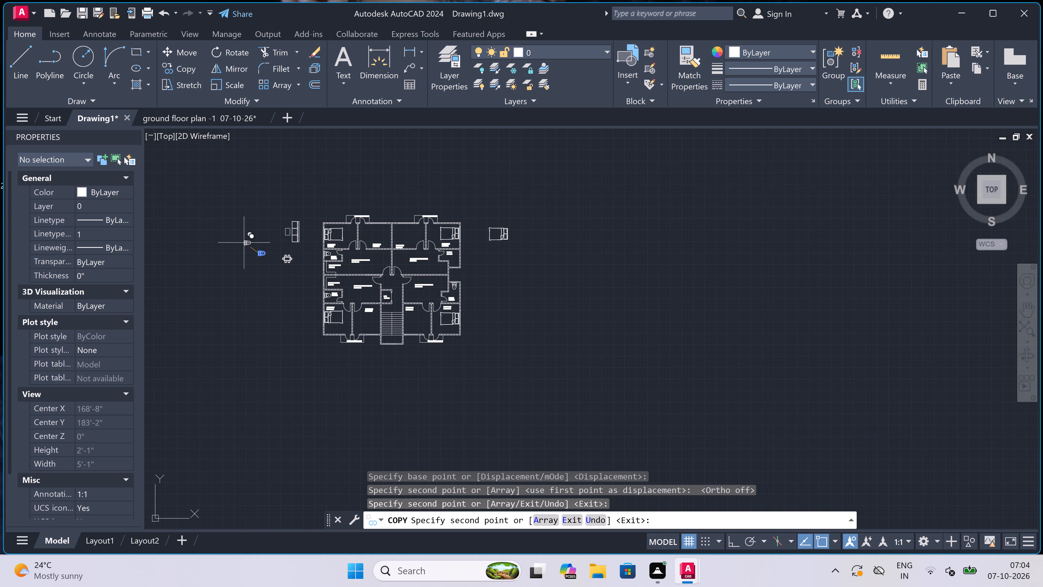
With Ortho on, rotate the spare WC west of the plan 90° about its bowl centre so the cistern faces south.
{"action": "scroll", "coordinate": [253, 246], "scroll_direction": "up", "scroll_amount": 3}
{"action": "scroll", "coordinate": [293, 278], "scroll_direction": "up", "scroll_amount": 1}
{"action": "left_click", "coordinate": [282, 254]}
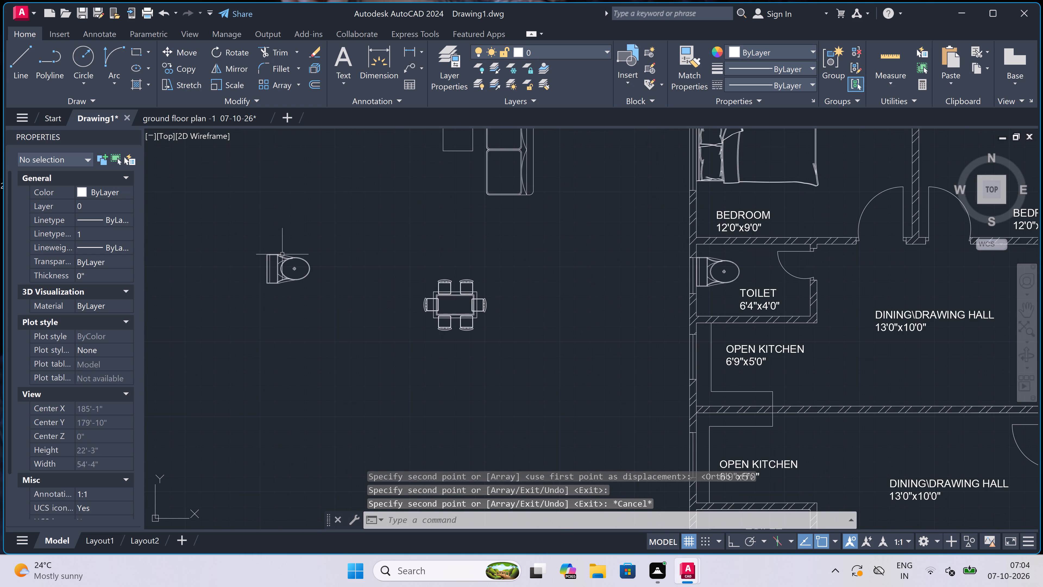
{"action": "left_click", "coordinate": [218, 53]}
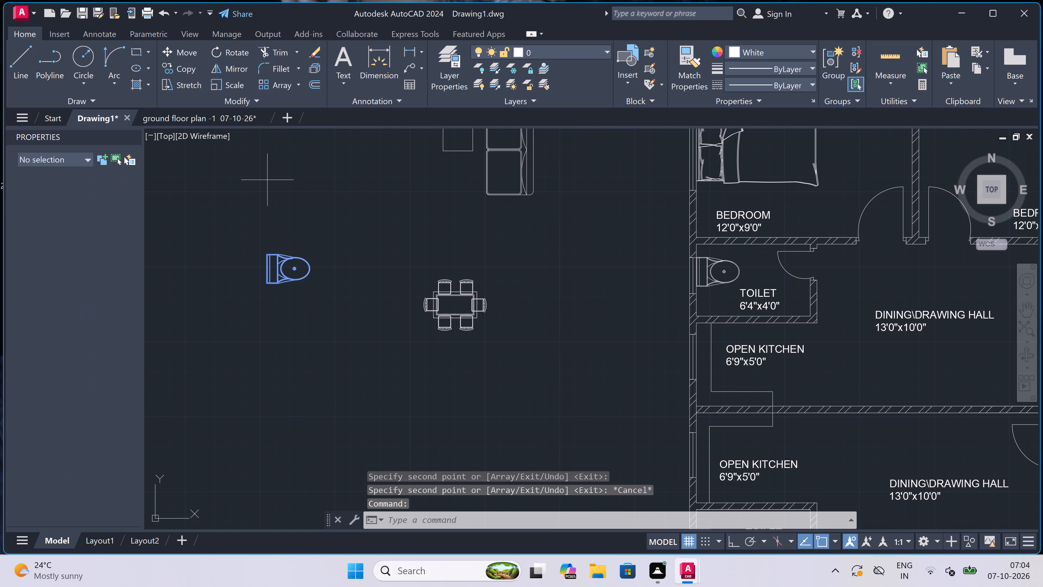
{"action": "left_click", "coordinate": [300, 267]}
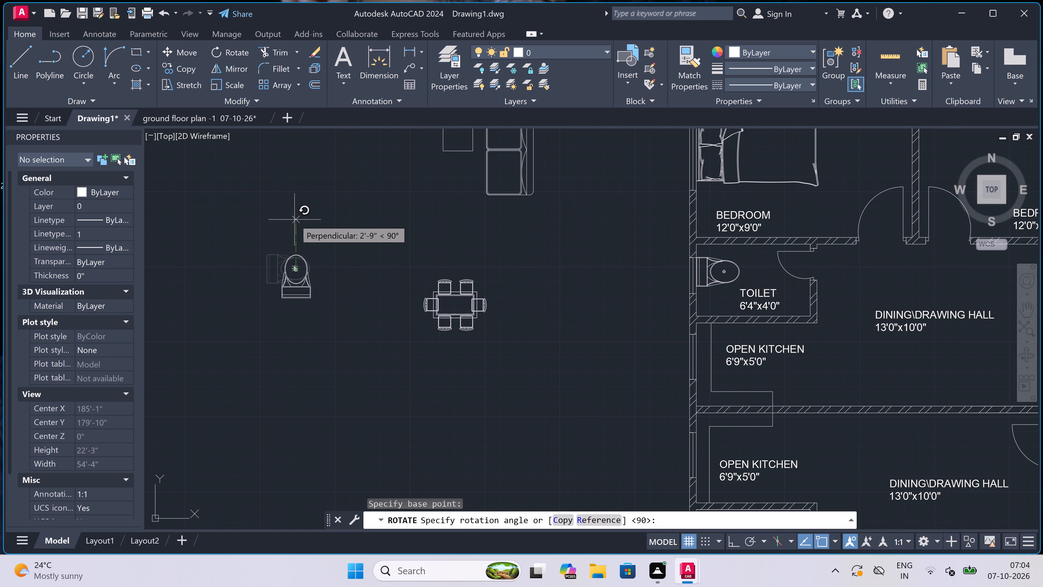
{"action": "key", "text": "F8"}
{"action": "left_click", "coordinate": [311, 213]}
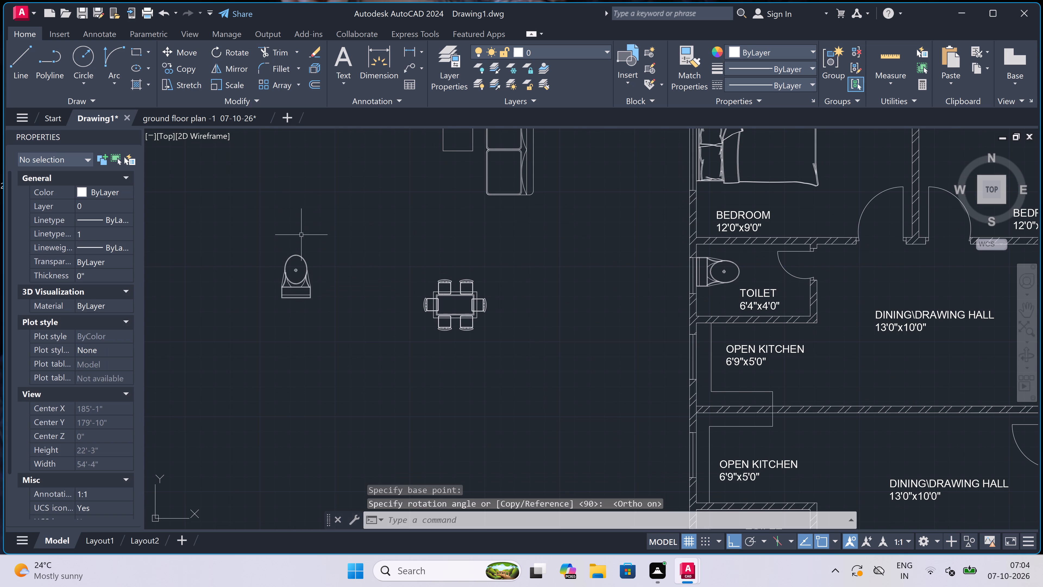
With Ortho off, copy the WC by its cistern-back midpoint to just above the south window of the northeast 6'4"x7'4" toilet, and finish copying.
{"action": "left_click", "coordinate": [296, 248]}
{"action": "left_click", "coordinate": [276, 283]}
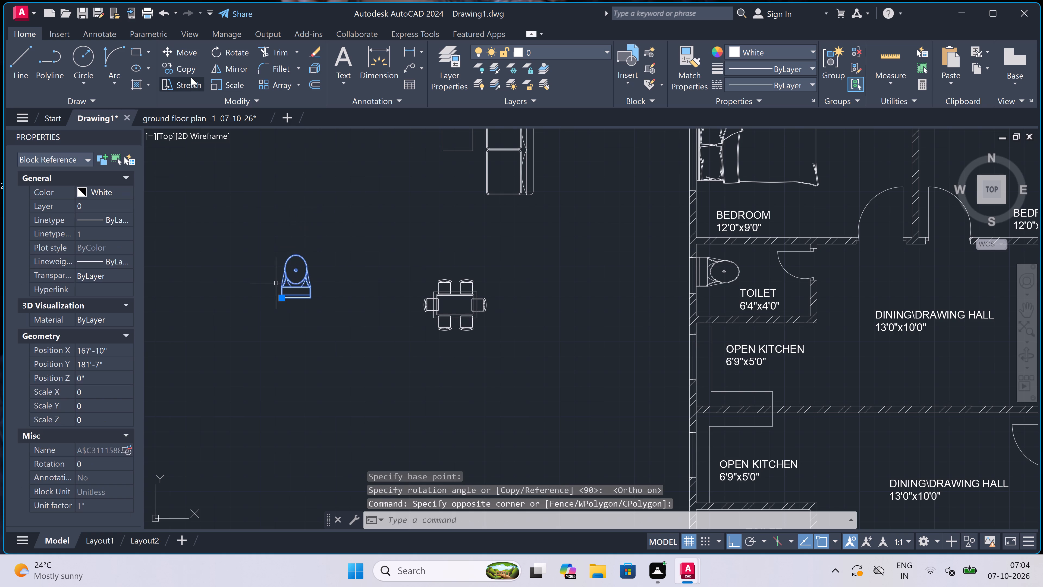
{"action": "left_click", "coordinate": [188, 70]}
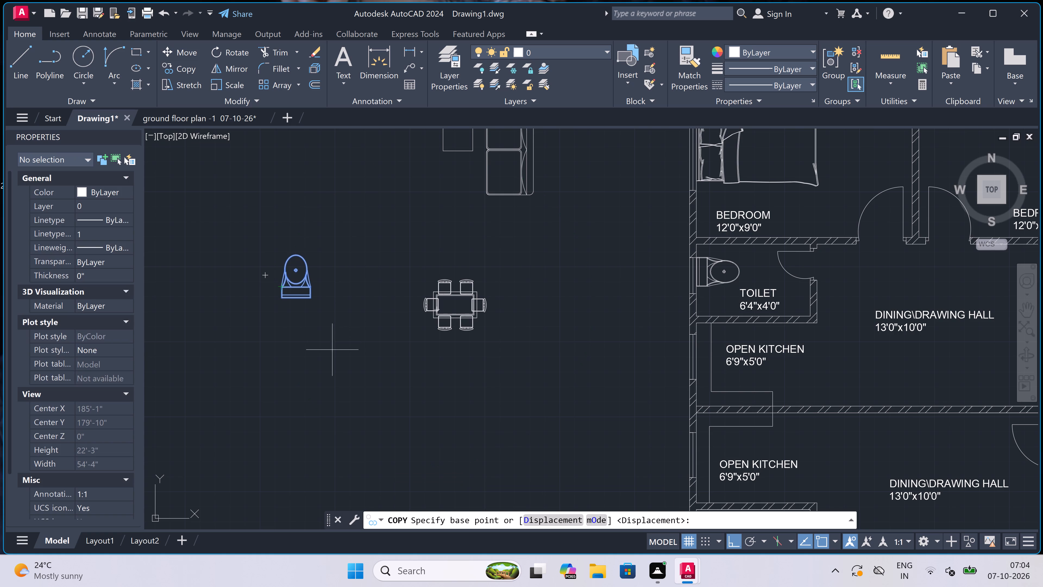
{"action": "scroll", "coordinate": [307, 304], "scroll_direction": "up", "scroll_amount": 3}
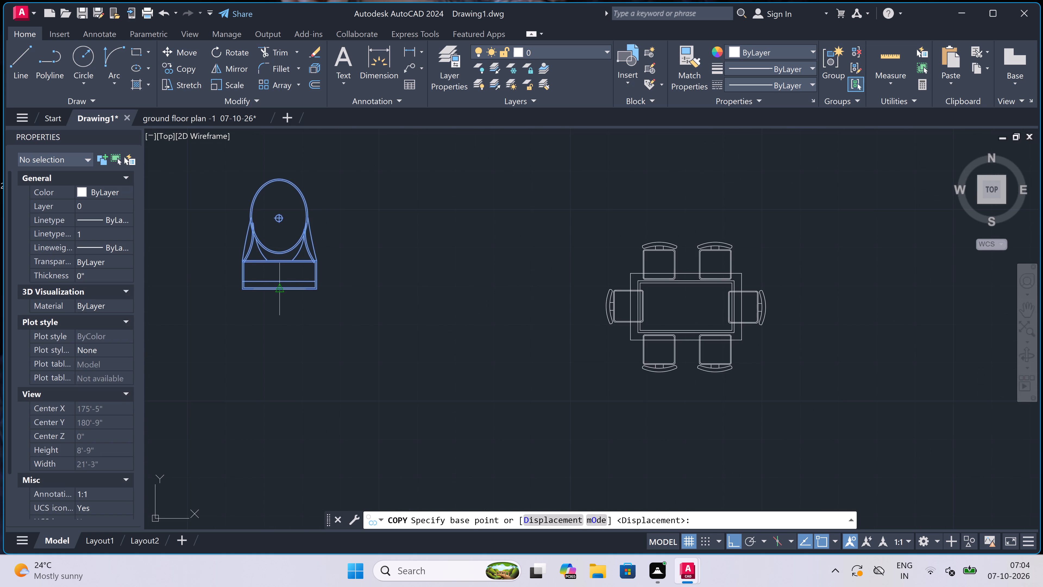
{"action": "left_click", "coordinate": [284, 292]}
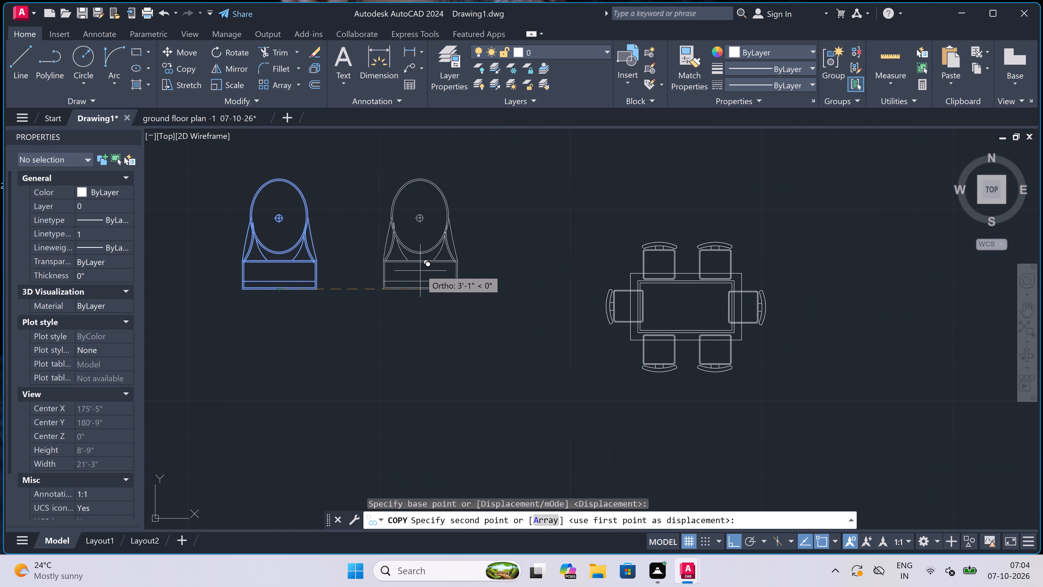
{"action": "key", "text": "F8"}
{"action": "scroll", "coordinate": [317, 274], "scroll_direction": "down", "scroll_amount": 5}
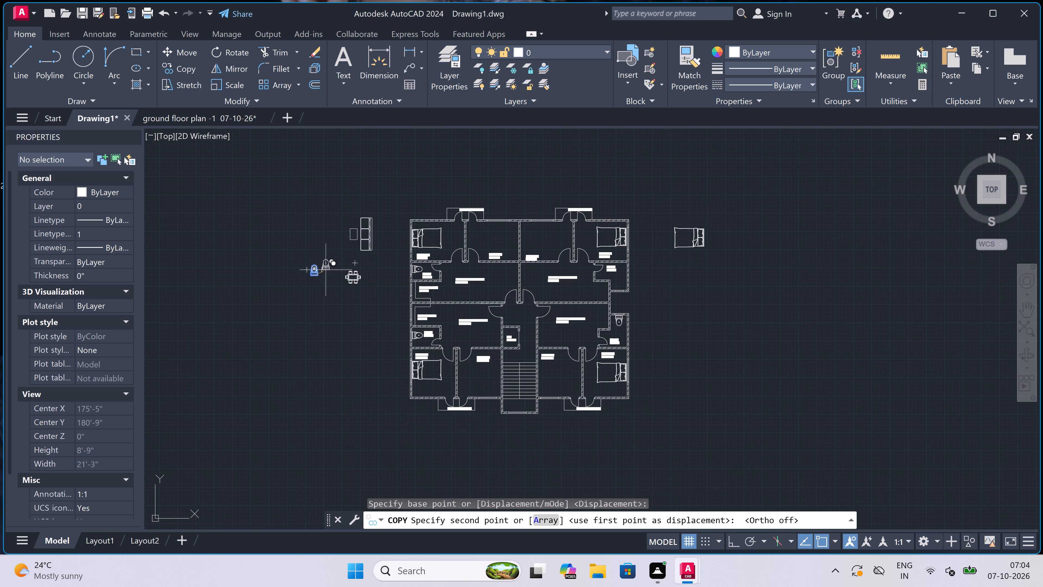
{"action": "scroll", "coordinate": [613, 283], "scroll_direction": "up", "scroll_amount": 4}
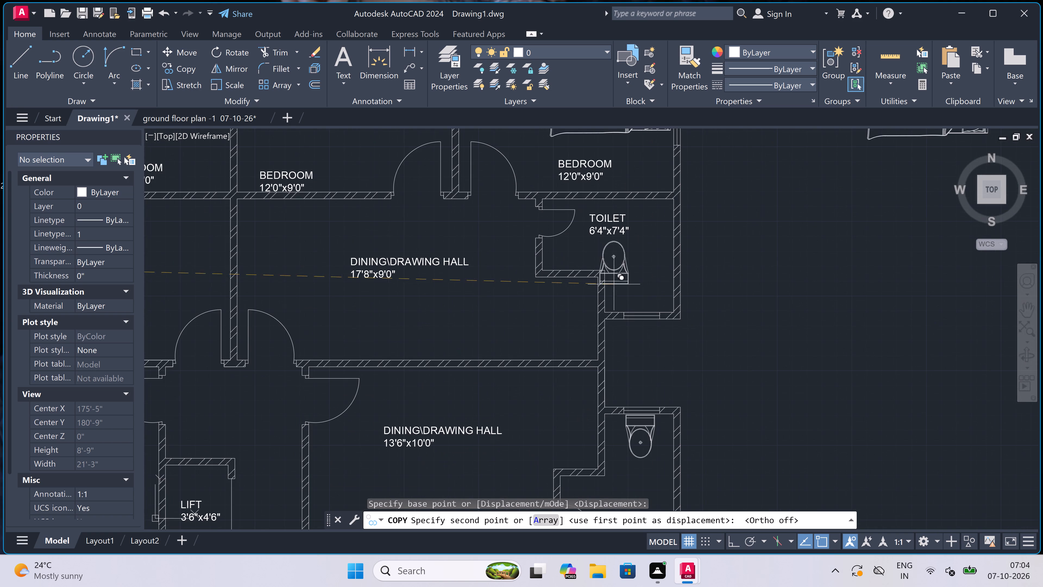
{"action": "scroll", "coordinate": [651, 315], "scroll_direction": "up", "scroll_amount": 6}
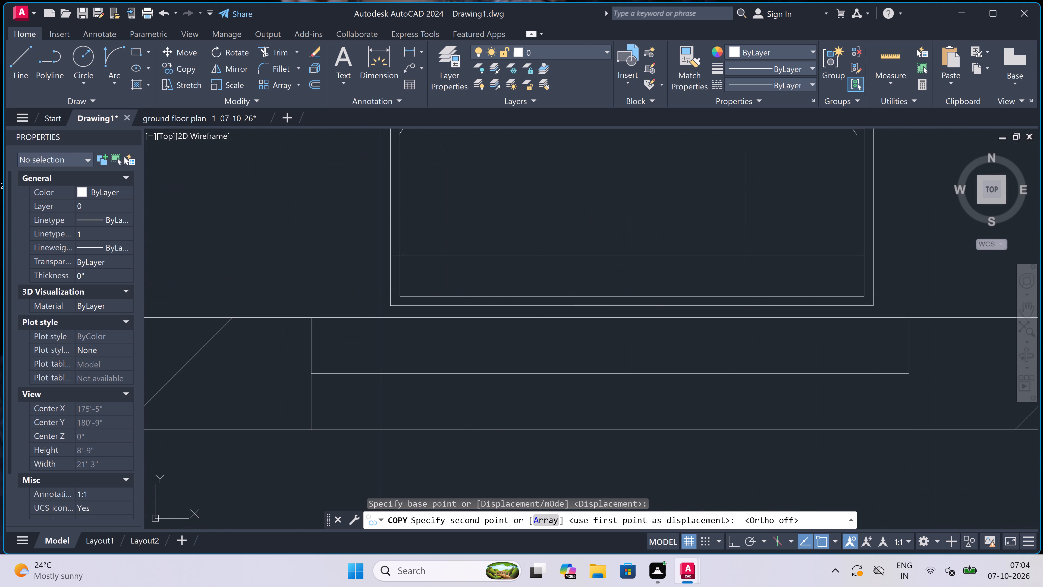
{"action": "left_click", "coordinate": [632, 305]}
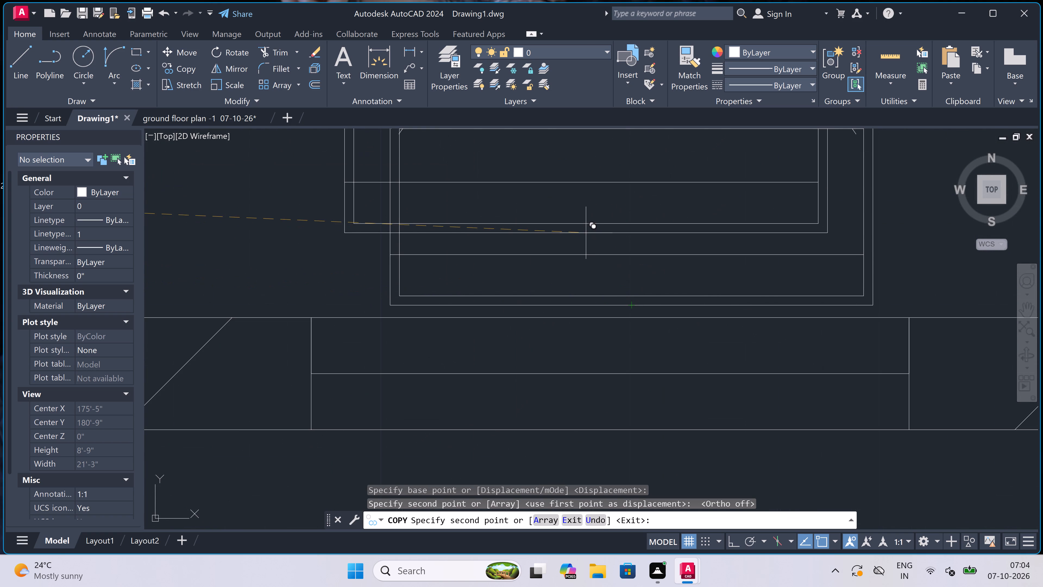
{"action": "key", "text": "Escape"}
Review the WC and bed placements across the whole floor plan.
{"action": "scroll", "coordinate": [573, 225], "scroll_direction": "down", "scroll_amount": 5}
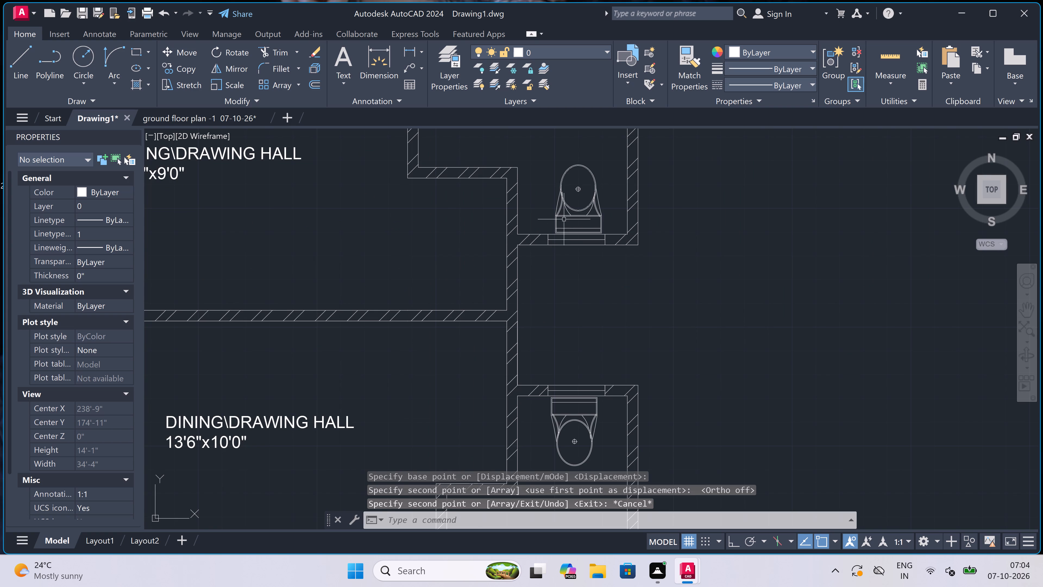
{"action": "scroll", "coordinate": [551, 211], "scroll_direction": "down", "scroll_amount": 1}
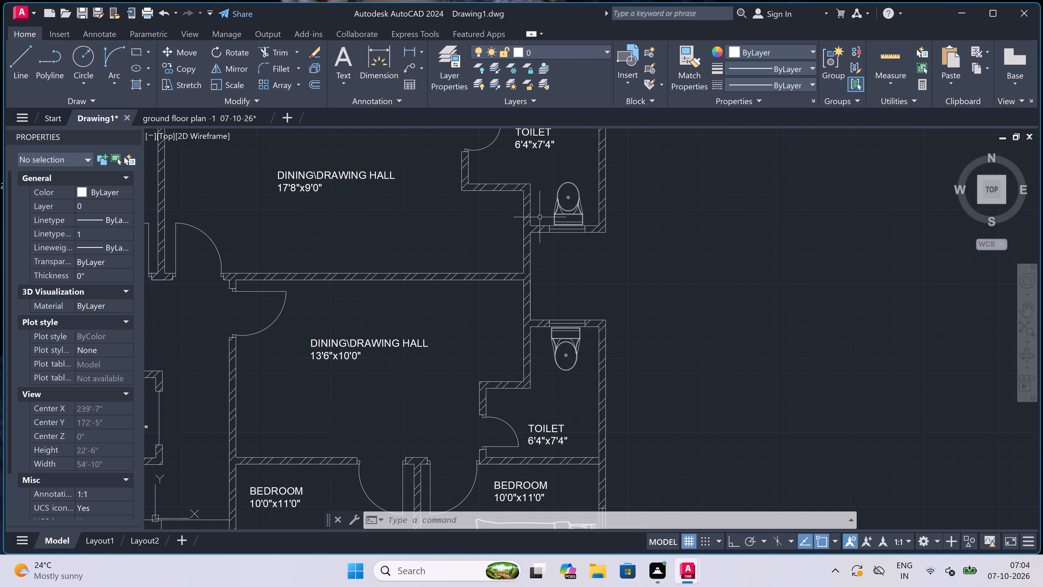
{"action": "scroll", "coordinate": [540, 217], "scroll_direction": "down", "scroll_amount": 2}
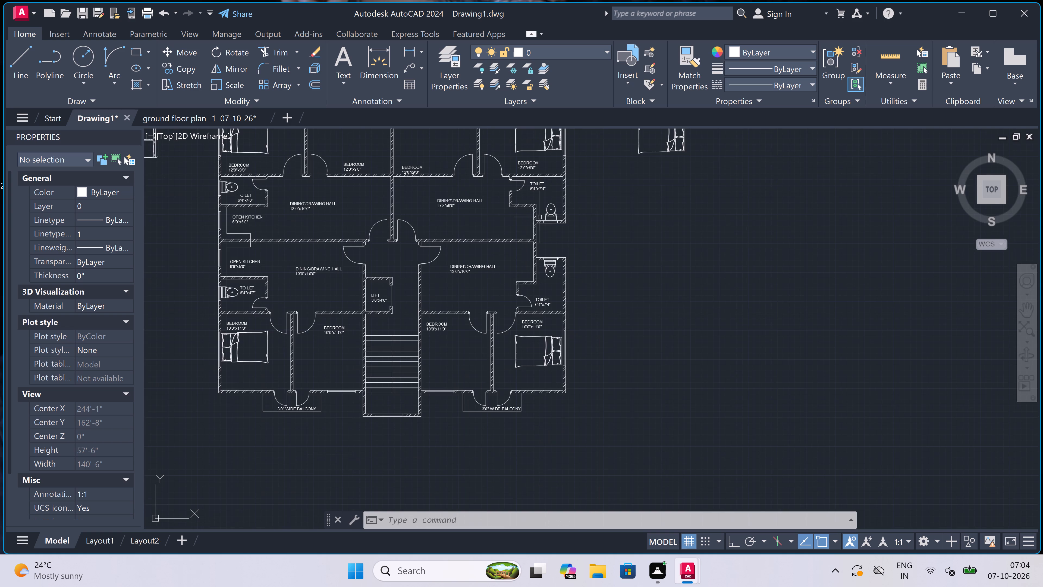
{"action": "scroll", "coordinate": [540, 217], "scroll_direction": "down", "scroll_amount": 1}
{"action": "scroll", "coordinate": [371, 252], "scroll_direction": "up", "scroll_amount": 2}
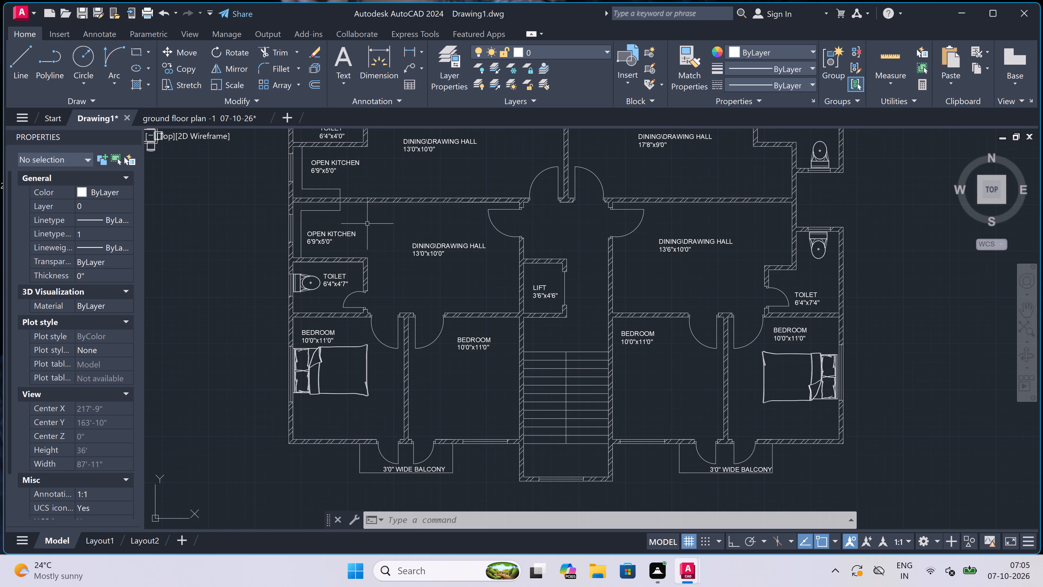
{"action": "scroll", "coordinate": [371, 223], "scroll_direction": "down", "scroll_amount": 1}
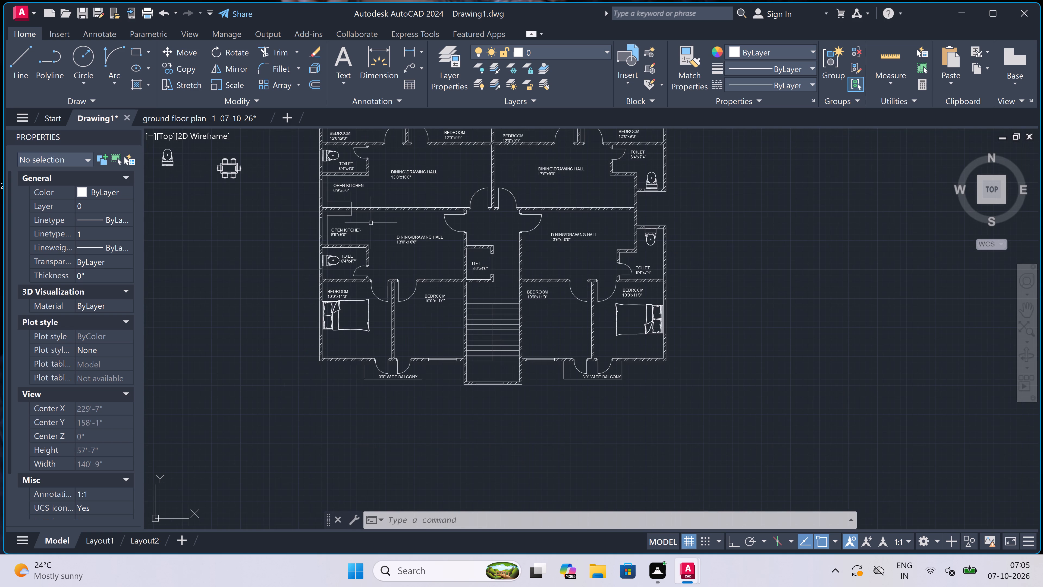
{"action": "scroll", "coordinate": [417, 232], "scroll_direction": "down", "scroll_amount": 1}
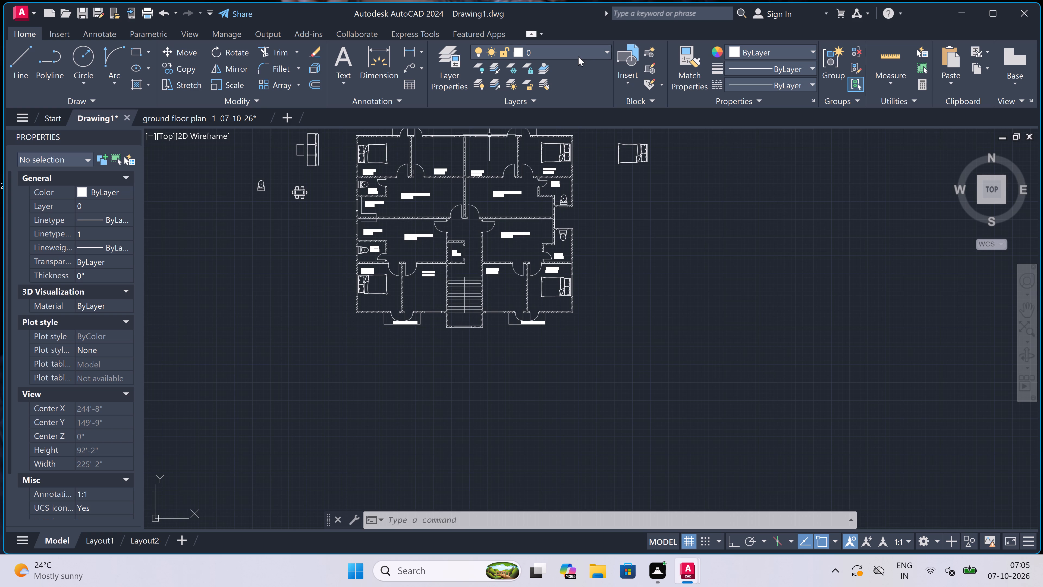
{"action": "scroll", "coordinate": [736, 133], "scroll_direction": "down", "scroll_amount": 3}
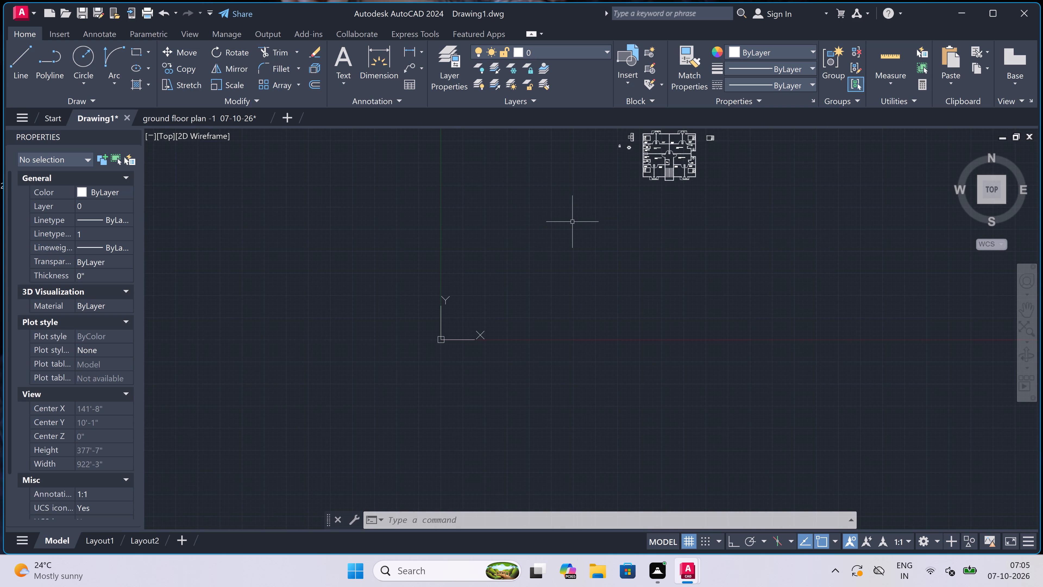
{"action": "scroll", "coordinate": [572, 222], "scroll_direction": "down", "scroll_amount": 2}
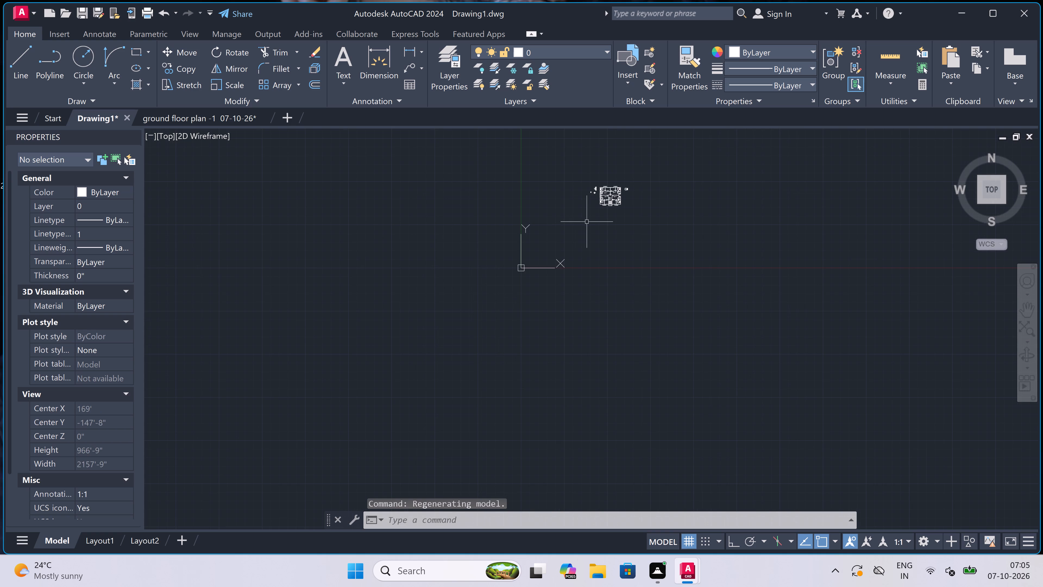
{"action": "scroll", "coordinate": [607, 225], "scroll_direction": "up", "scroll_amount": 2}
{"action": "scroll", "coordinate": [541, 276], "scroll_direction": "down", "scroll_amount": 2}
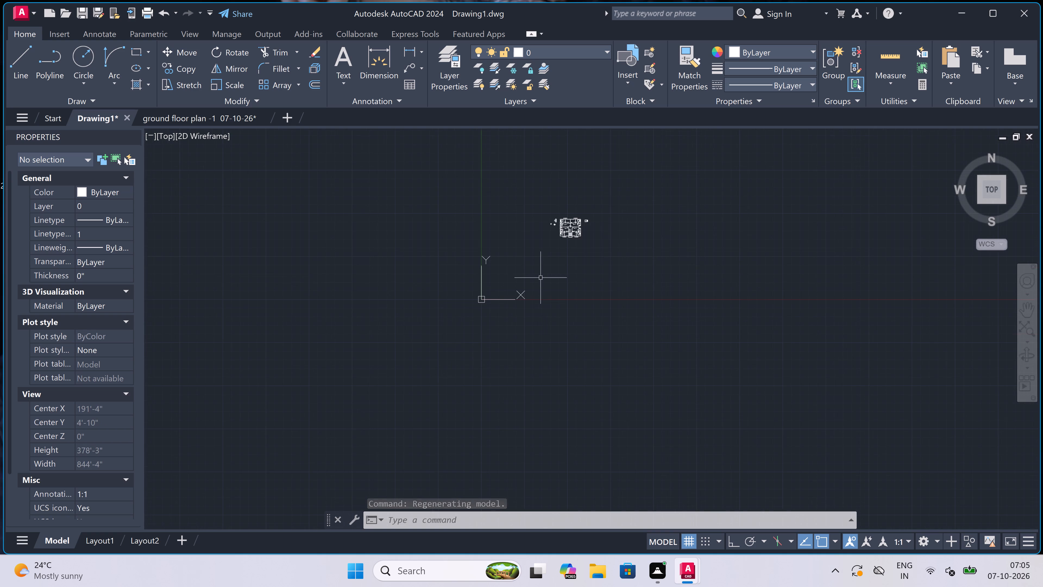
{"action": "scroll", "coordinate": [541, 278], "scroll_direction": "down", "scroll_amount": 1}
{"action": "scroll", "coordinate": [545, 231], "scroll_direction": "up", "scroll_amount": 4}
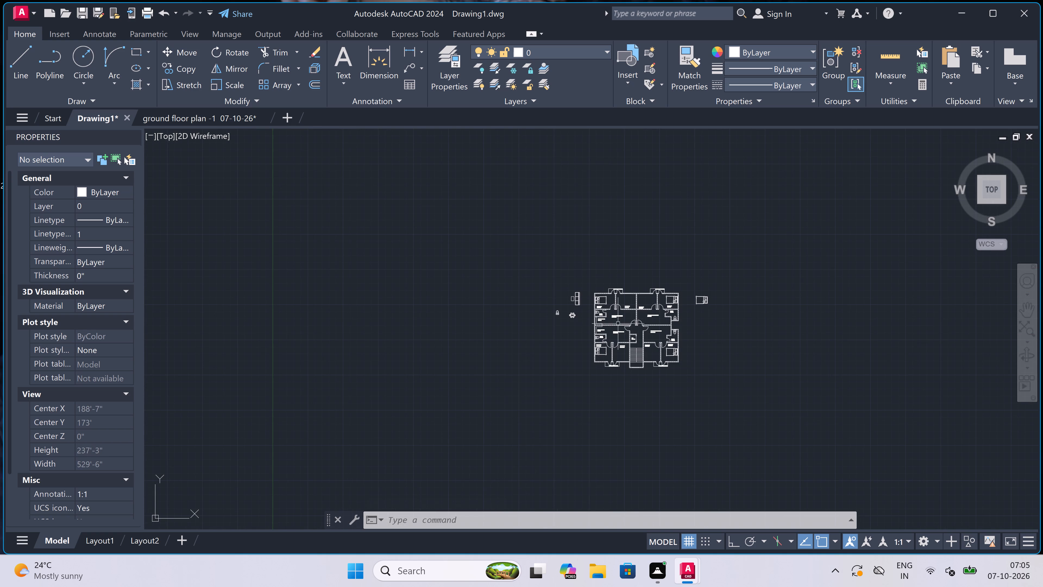
With Ortho on, rotate the spare bed east of the plan 90° about its headboard midpoint so the headboard faces north.
{"action": "scroll", "coordinate": [660, 344], "scroll_direction": "up", "scroll_amount": 3}
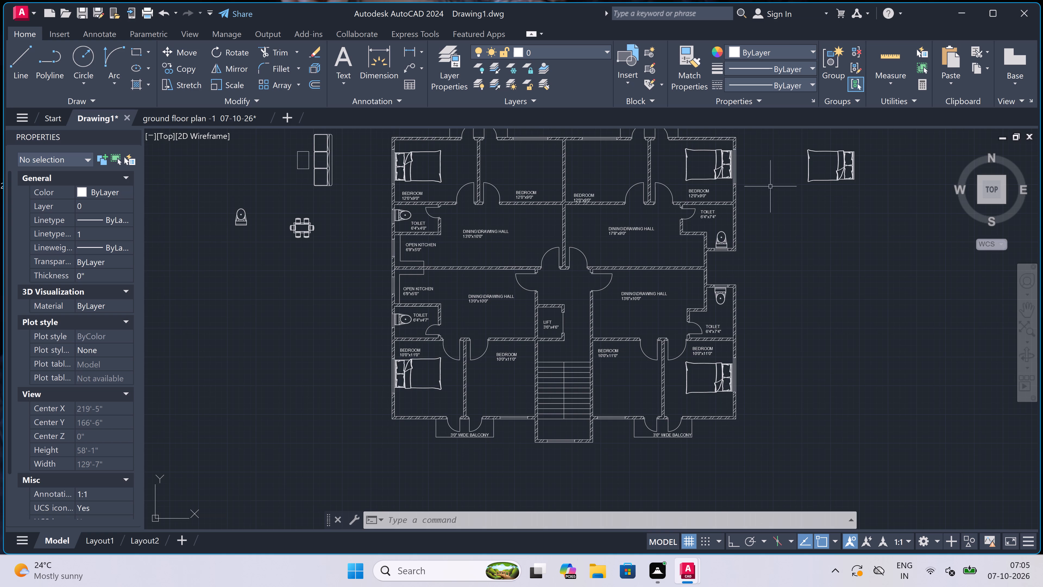
{"action": "scroll", "coordinate": [701, 194], "scroll_direction": "down", "scroll_amount": 2}
{"action": "scroll", "coordinate": [644, 182], "scroll_direction": "up", "scroll_amount": 3}
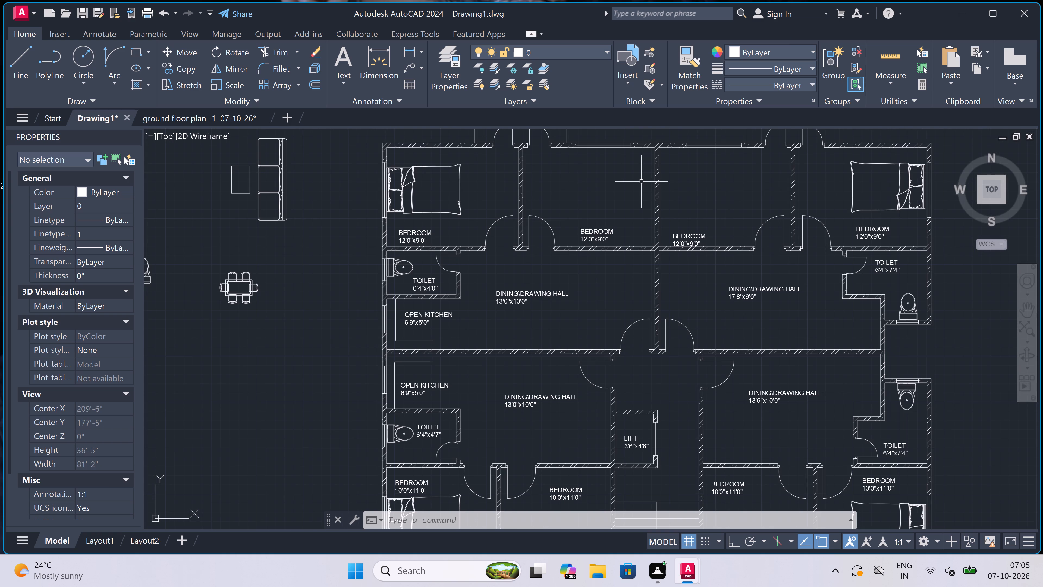
{"action": "scroll", "coordinate": [615, 194], "scroll_direction": "down", "scroll_amount": 1}
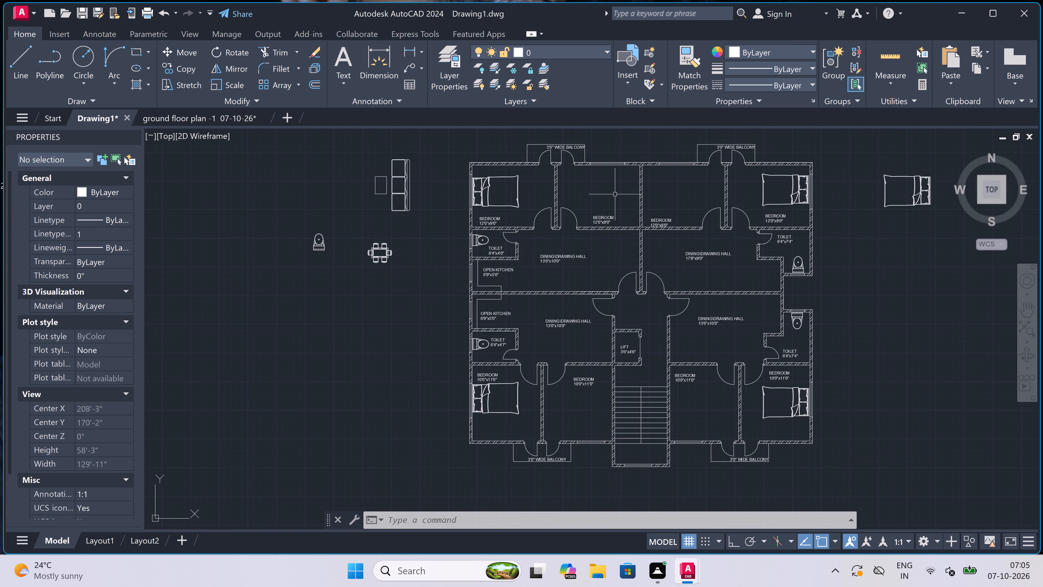
{"action": "scroll", "coordinate": [615, 194], "scroll_direction": "down", "scroll_amount": 1}
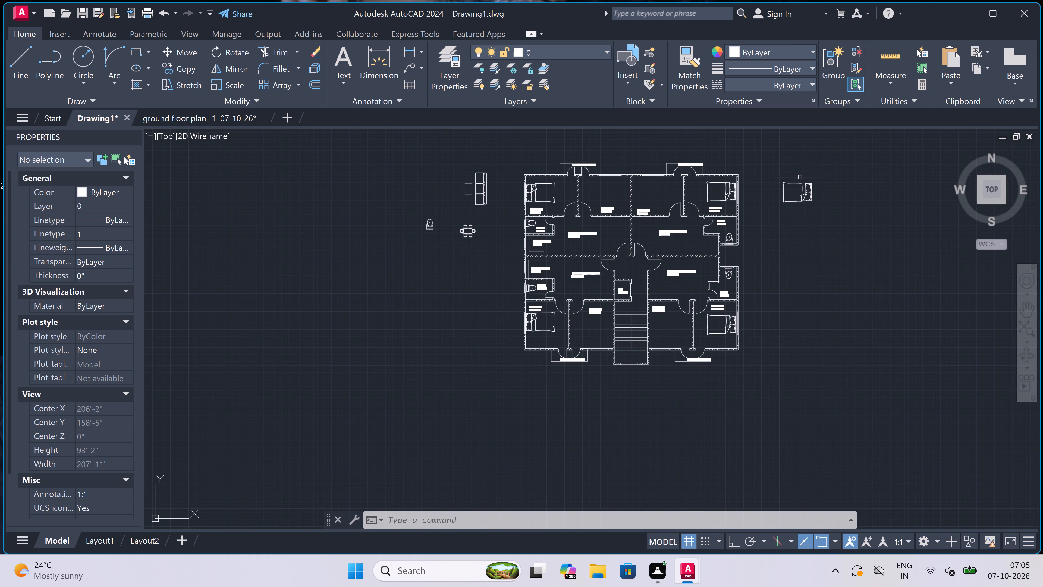
{"action": "scroll", "coordinate": [833, 173], "scroll_direction": "up", "scroll_amount": 3}
{"action": "left_click", "coordinate": [793, 185]}
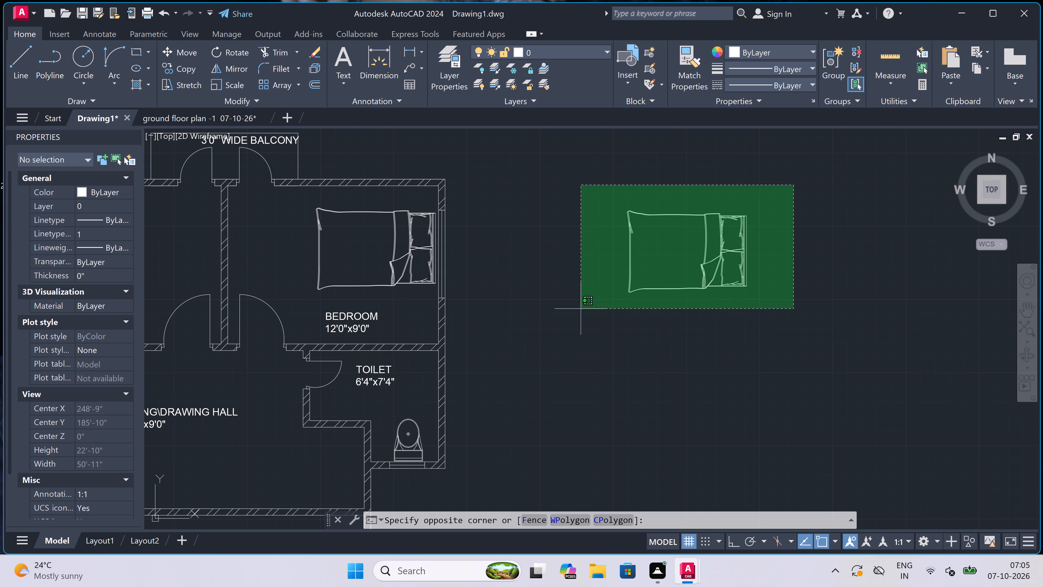
{"action": "left_click", "coordinate": [471, 357]}
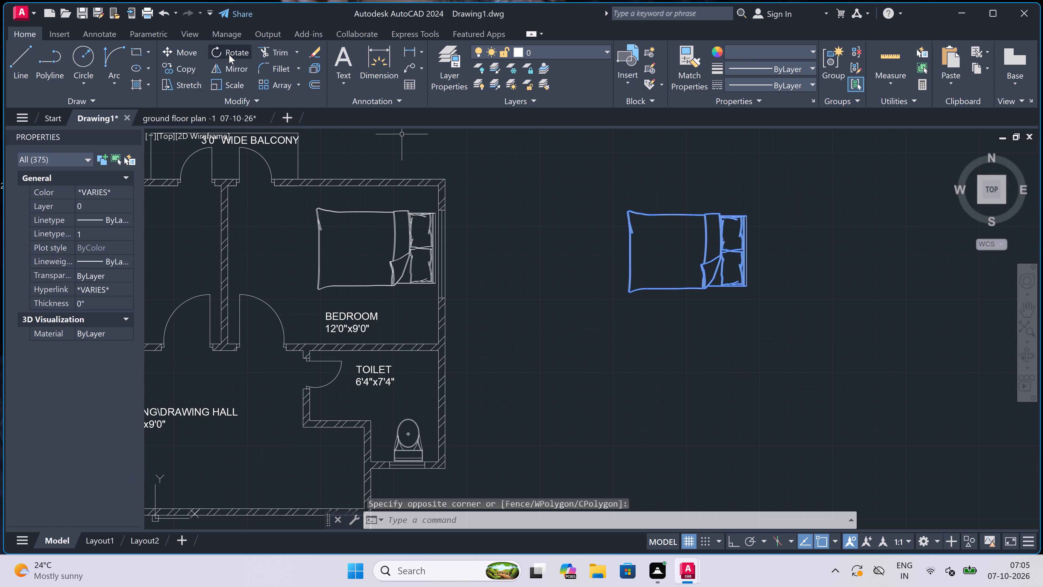
{"action": "left_click", "coordinate": [229, 55]}
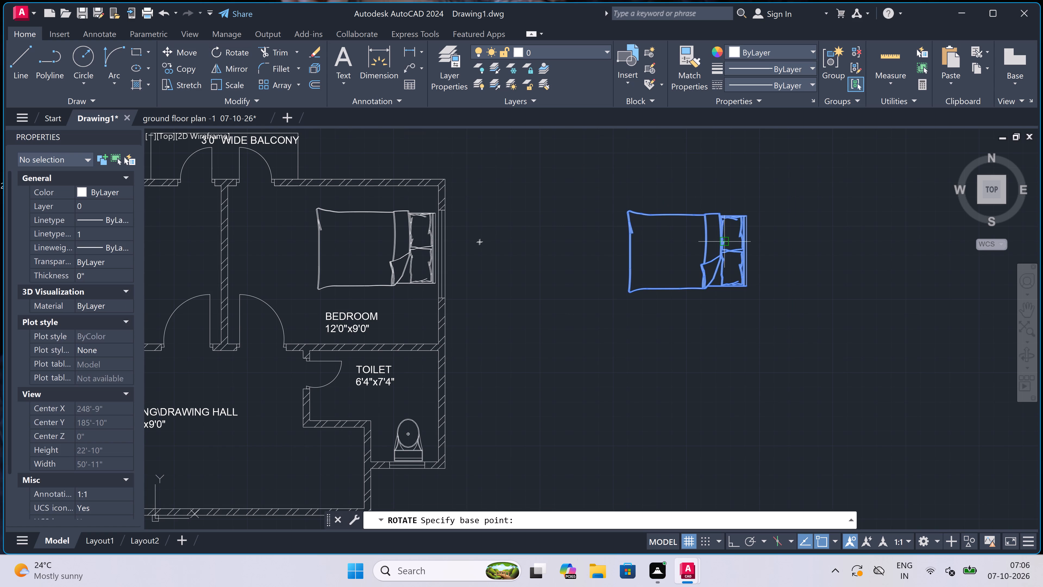
{"action": "left_click", "coordinate": [744, 251]}
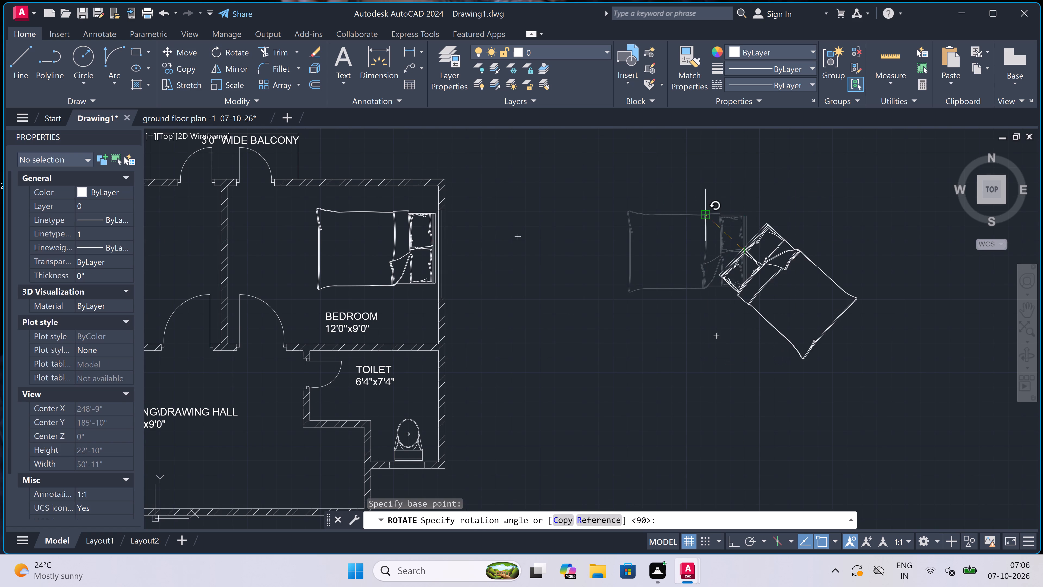
{"action": "key", "text": "F8"}
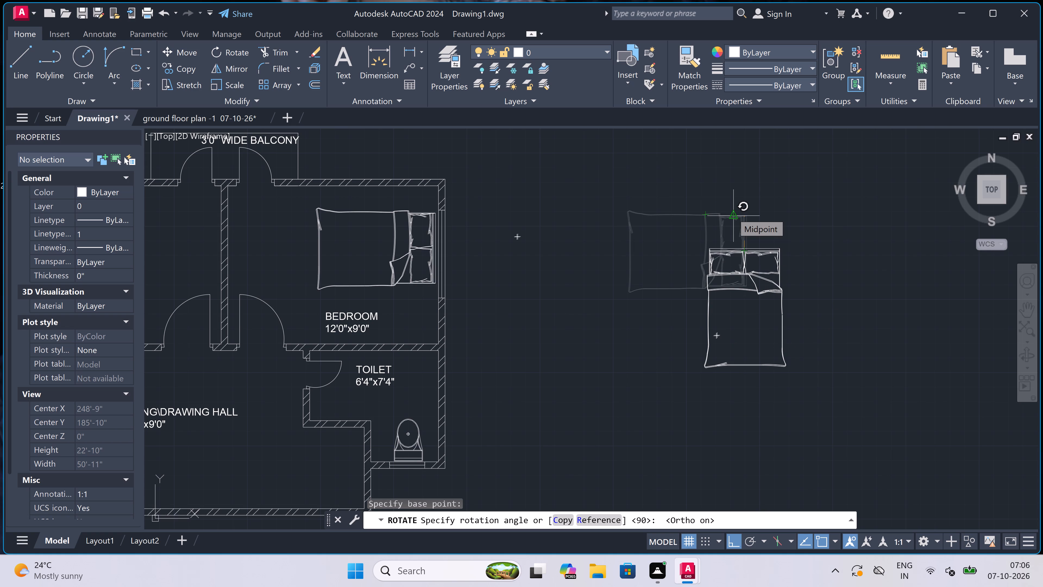
{"action": "left_click", "coordinate": [742, 199]}
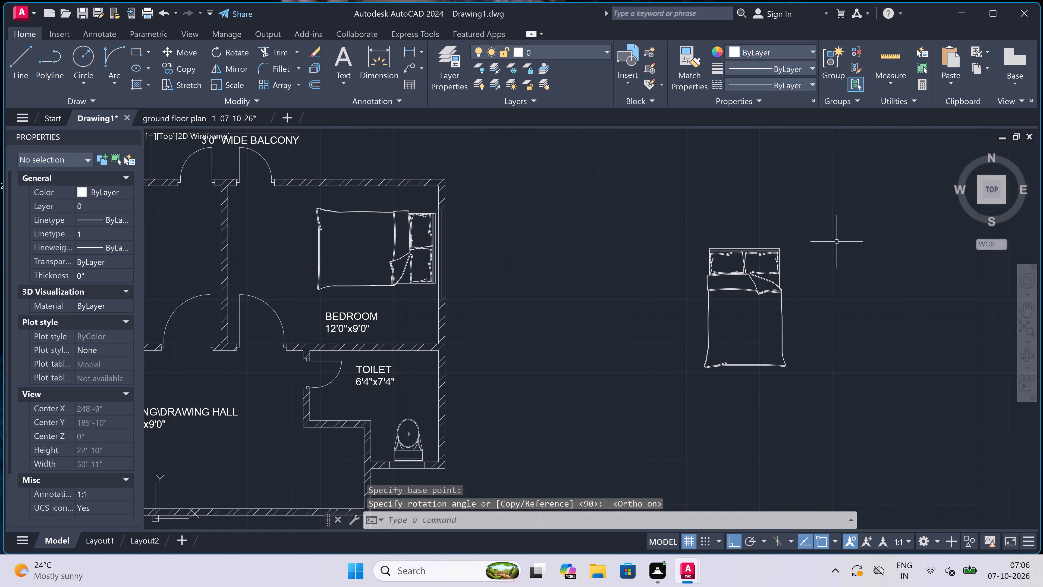
With Ortho off, copy the spare bed by its headboard midpoint to just inside the north window of the inner northwest 12'0"x9'0" bedroom.
{"action": "left_click", "coordinate": [822, 224]}
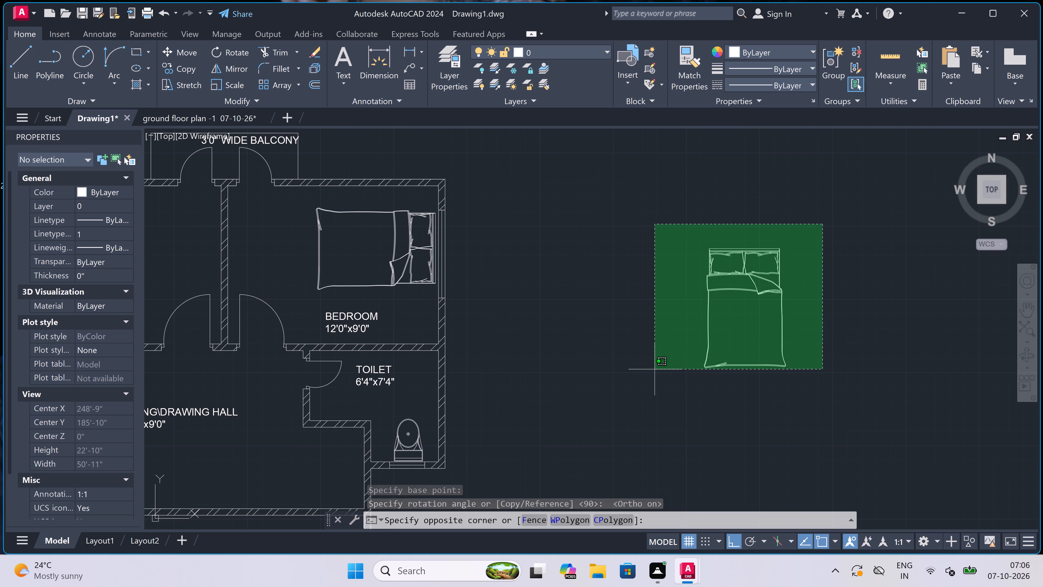
{"action": "left_click", "coordinate": [600, 395]}
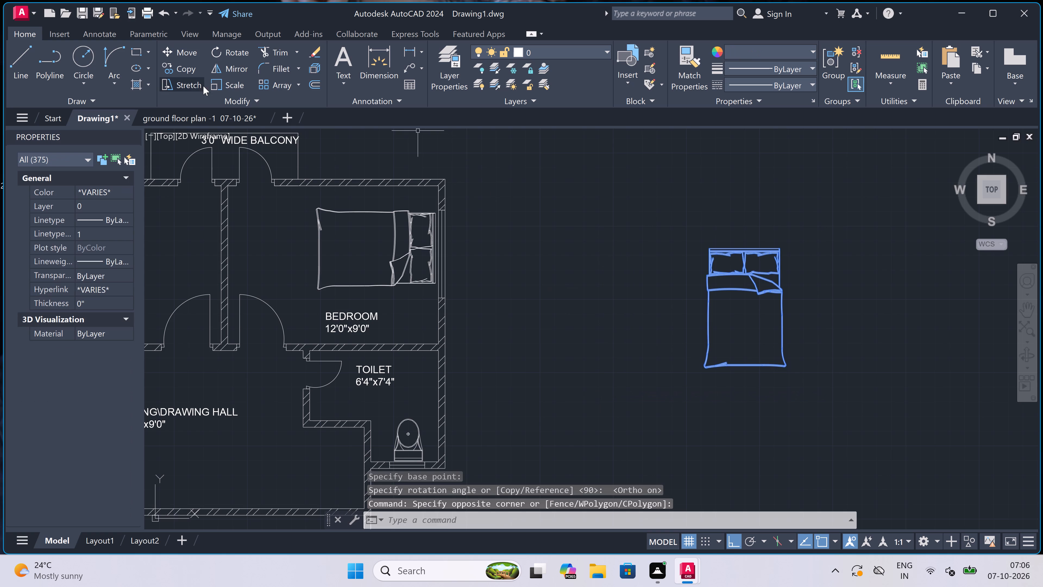
{"action": "left_click", "coordinate": [187, 66]}
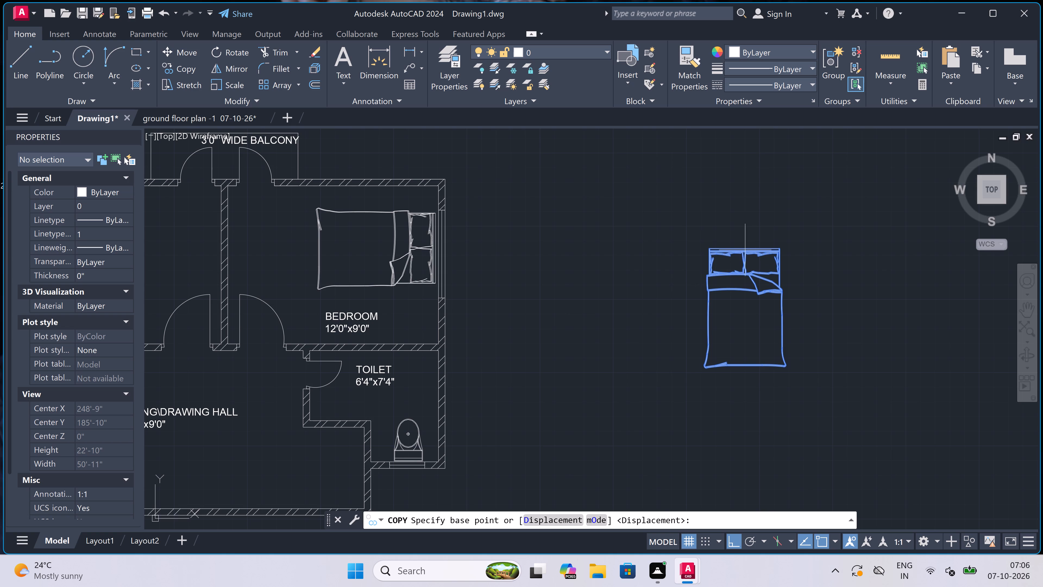
{"action": "scroll", "coordinate": [736, 248], "scroll_direction": "up", "scroll_amount": 2}
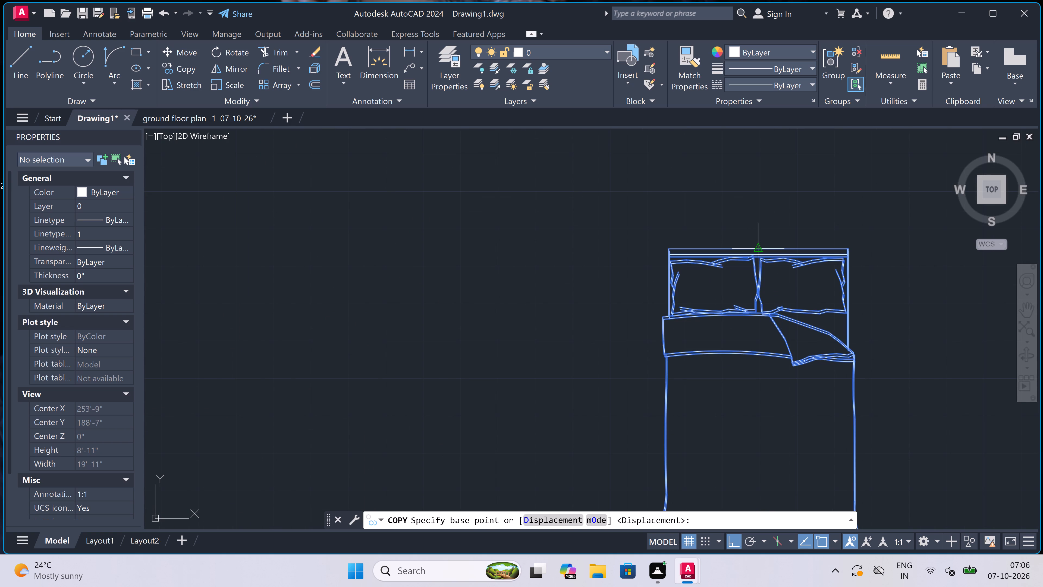
{"action": "left_click", "coordinate": [757, 249]}
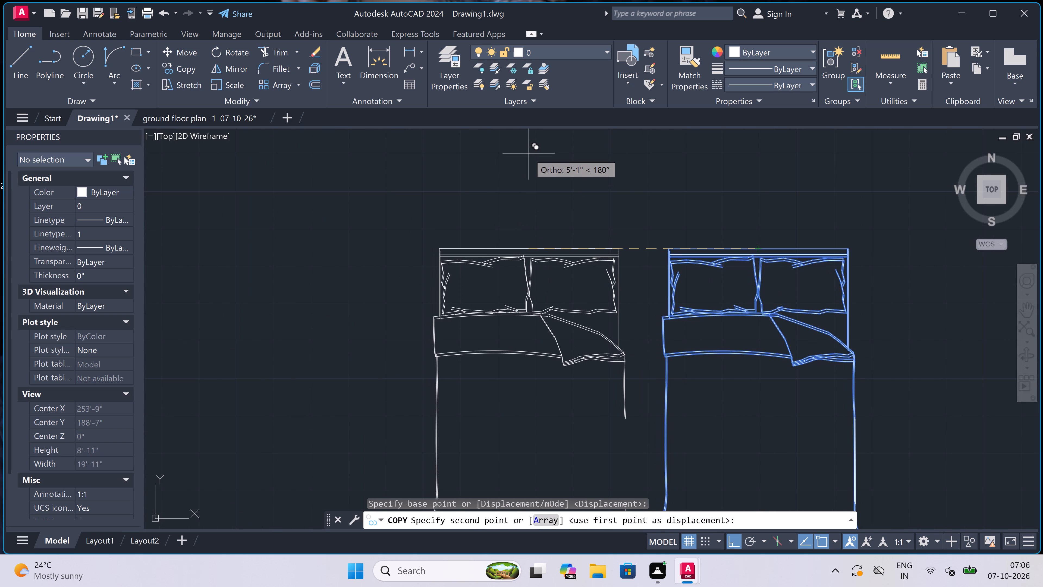
{"action": "key", "text": "F8"}
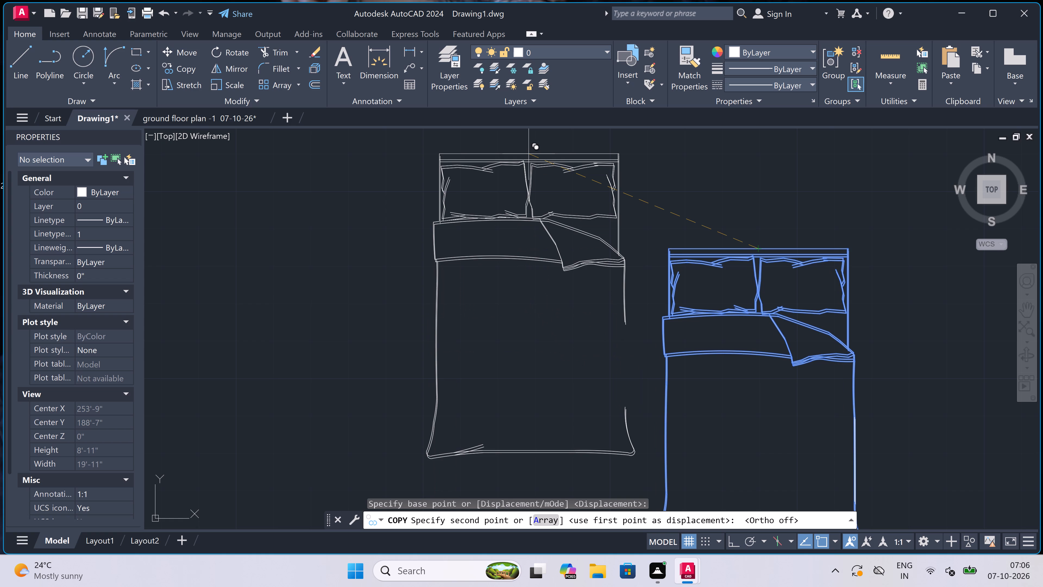
{"action": "scroll", "coordinate": [529, 154], "scroll_direction": "down", "scroll_amount": 5}
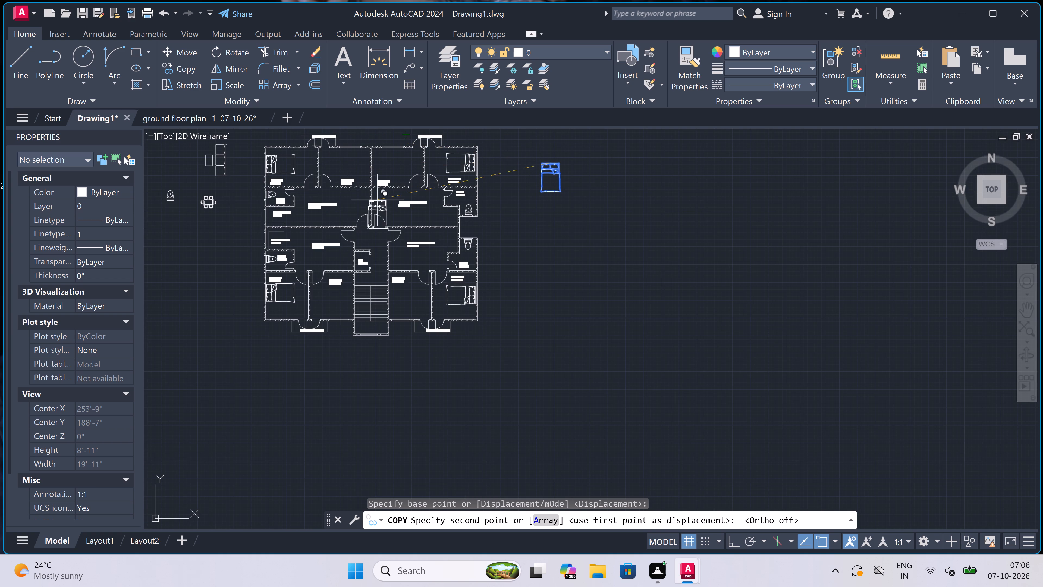
{"action": "scroll", "coordinate": [389, 229], "scroll_direction": "down", "scroll_amount": 2}
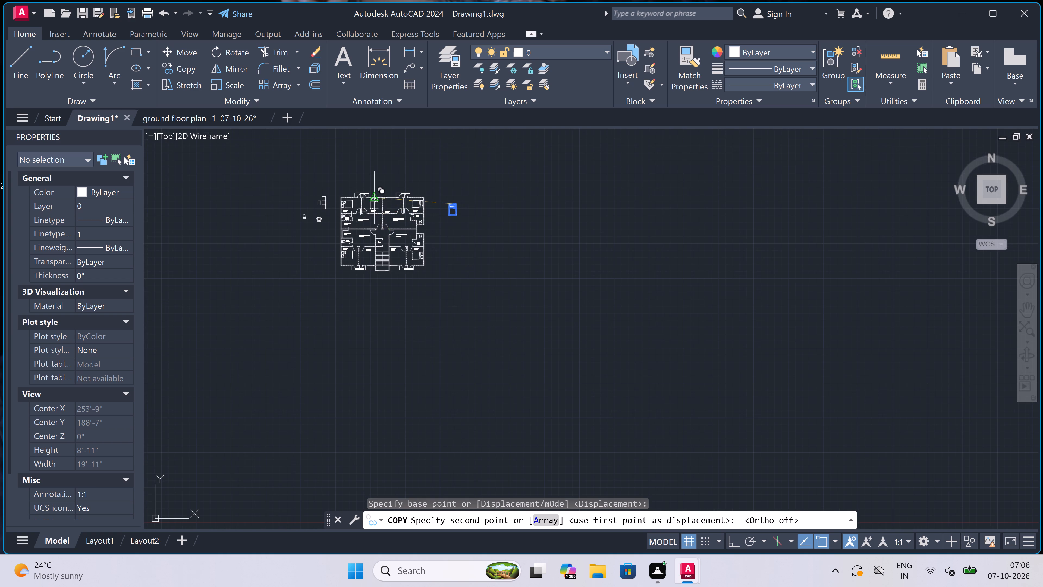
{"action": "scroll", "coordinate": [378, 191], "scroll_direction": "up", "scroll_amount": 3}
{"action": "scroll", "coordinate": [334, 227], "scroll_direction": "up", "scroll_amount": 4}
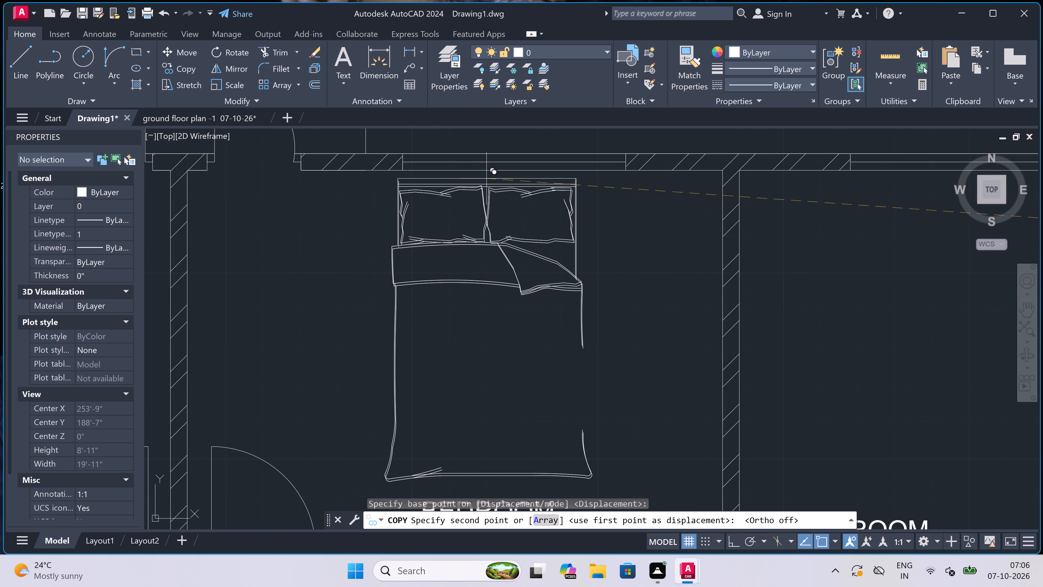
{"action": "left_click", "coordinate": [491, 177]}
Place another copy of the bed just inside the north window of the inner northeast 12'0"x9'0" bedroom, and finish copying.
{"action": "scroll", "coordinate": [491, 177], "scroll_direction": "down", "scroll_amount": 3}
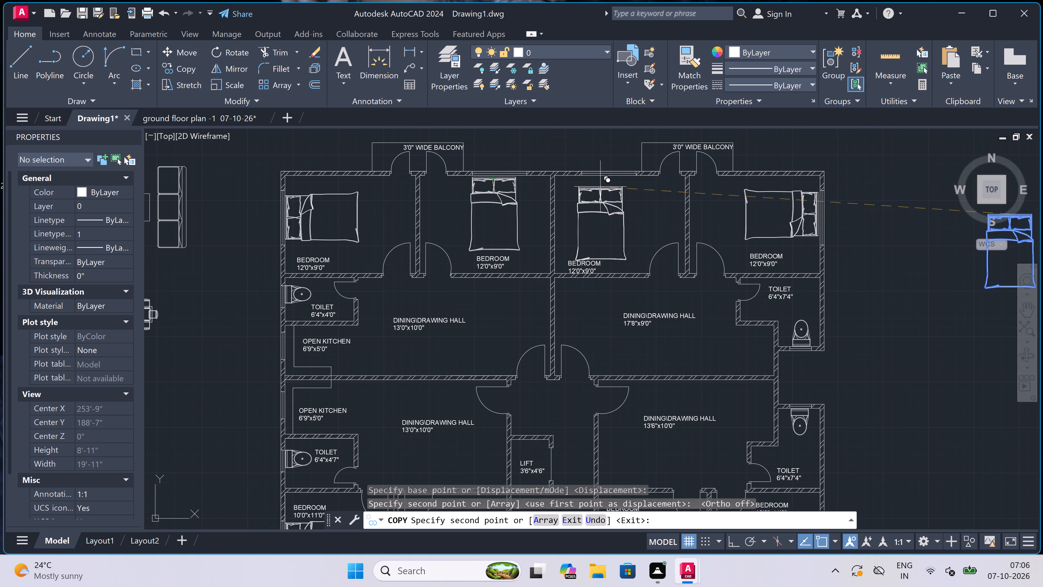
{"action": "scroll", "coordinate": [600, 187], "scroll_direction": "up", "scroll_amount": 2}
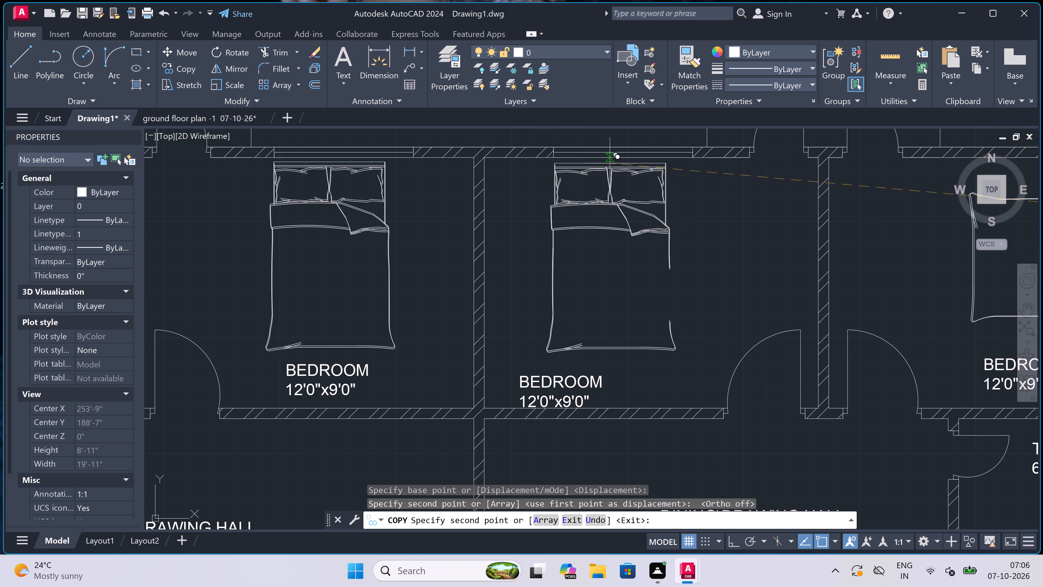
{"action": "scroll", "coordinate": [610, 163], "scroll_direction": "up", "scroll_amount": 2}
{"action": "left_click", "coordinate": [601, 156]}
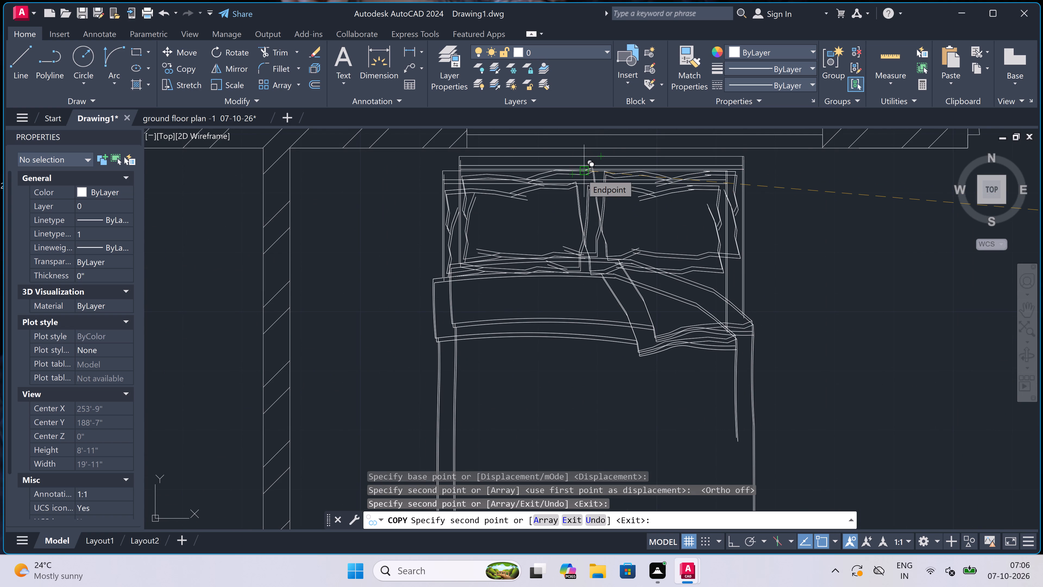
{"action": "scroll", "coordinate": [581, 174], "scroll_direction": "down", "scroll_amount": 2}
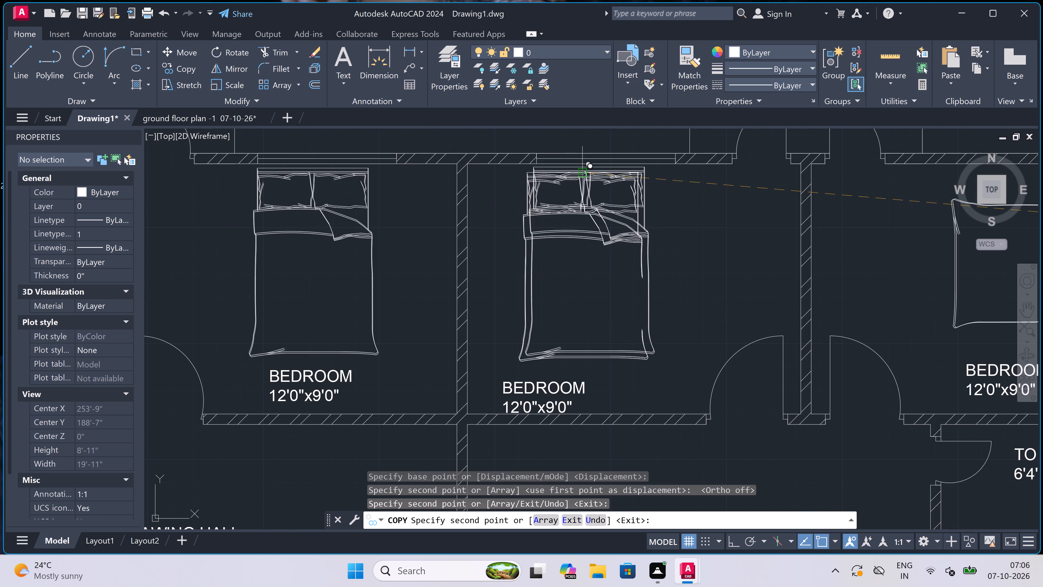
{"action": "key", "text": "Escape"}
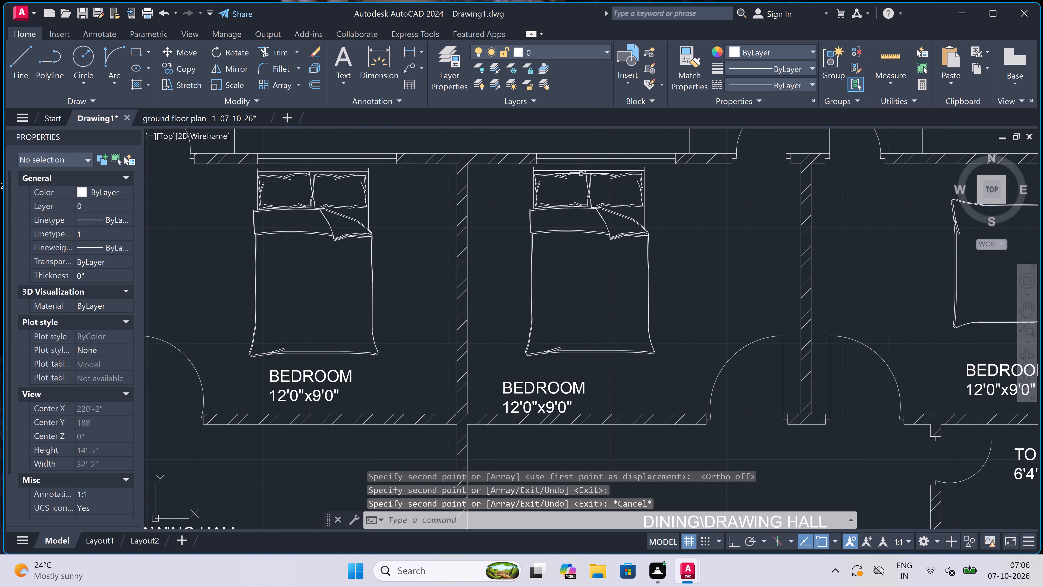
With Ortho on, rotate the spare bed east of the plan 180° about its middle so the headboard faces south.
{"action": "scroll", "coordinate": [585, 168], "scroll_direction": "down", "scroll_amount": 4}
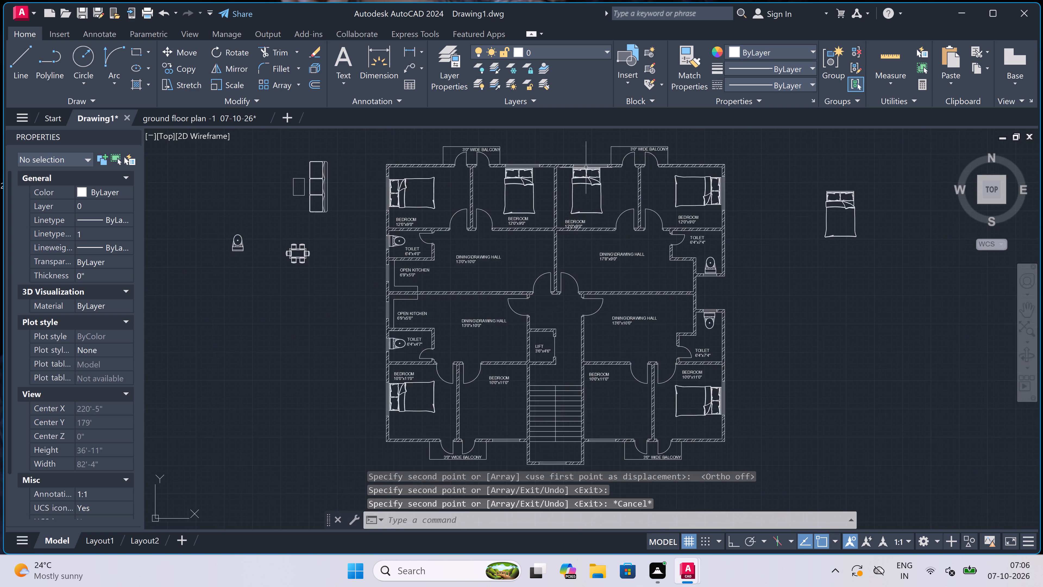
{"action": "scroll", "coordinate": [586, 168], "scroll_direction": "down", "scroll_amount": 1}
{"action": "scroll", "coordinate": [722, 149], "scroll_direction": "up", "scroll_amount": 1}
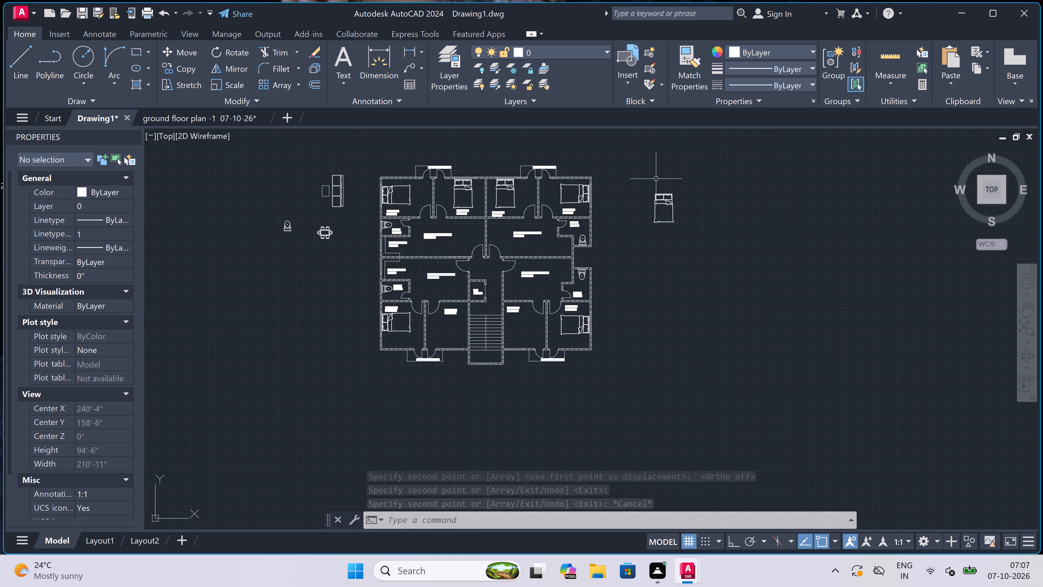
{"action": "scroll", "coordinate": [656, 179], "scroll_direction": "up", "scroll_amount": 2}
{"action": "left_click", "coordinate": [716, 205]}
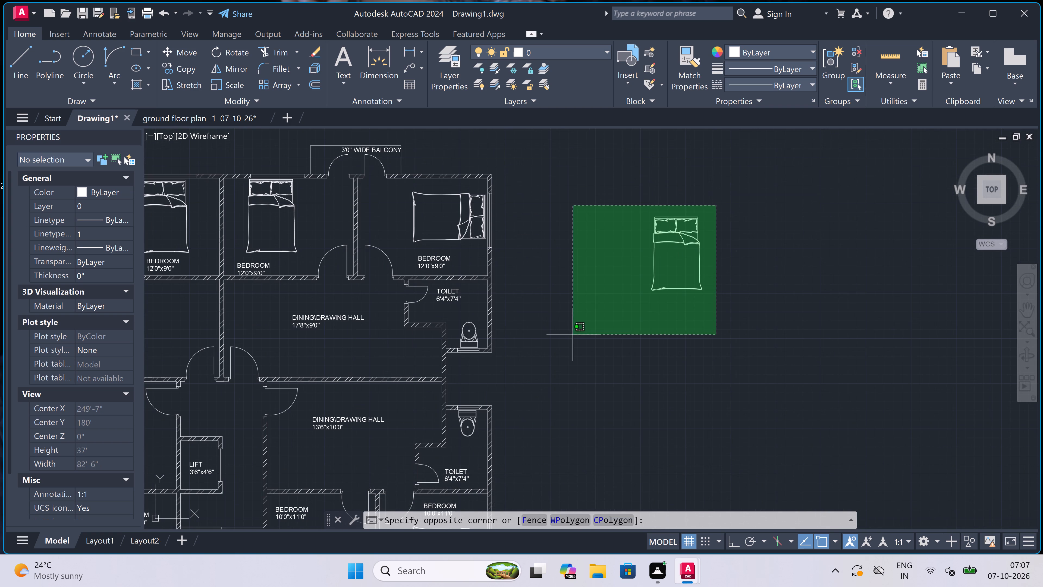
{"action": "left_click", "coordinate": [557, 353]}
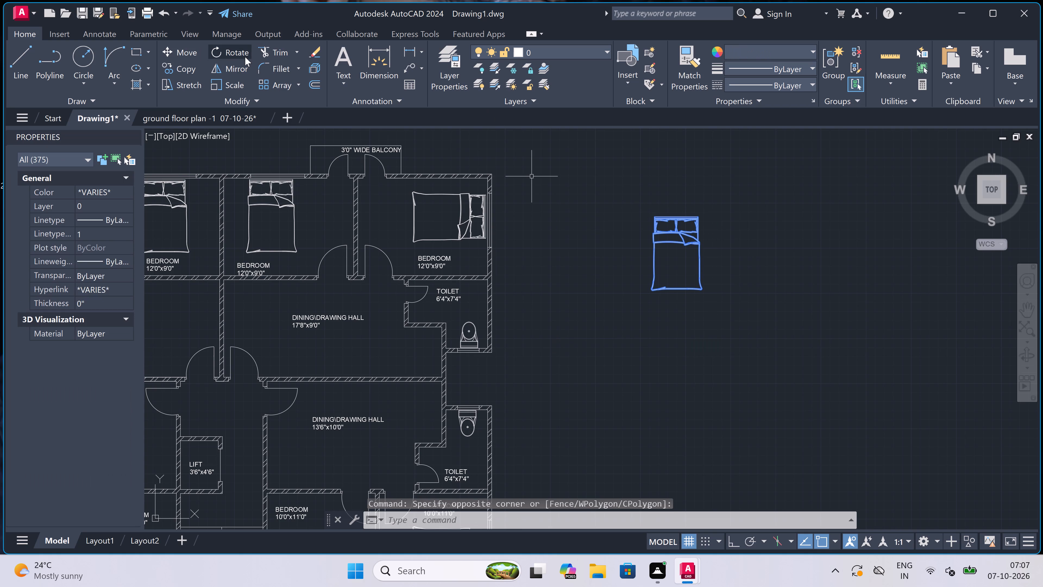
{"action": "left_click", "coordinate": [240, 52]}
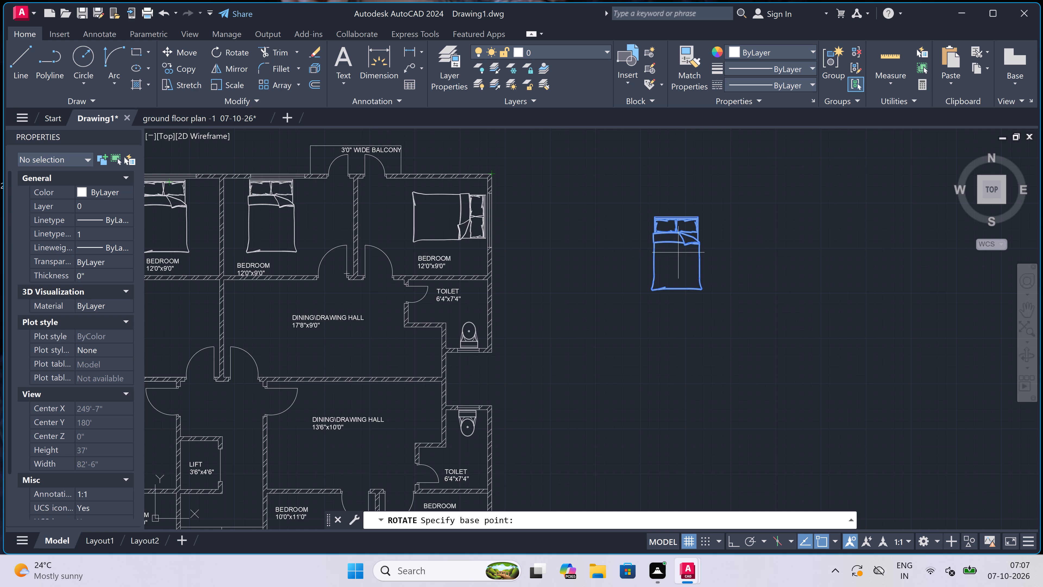
{"action": "left_click", "coordinate": [675, 259]}
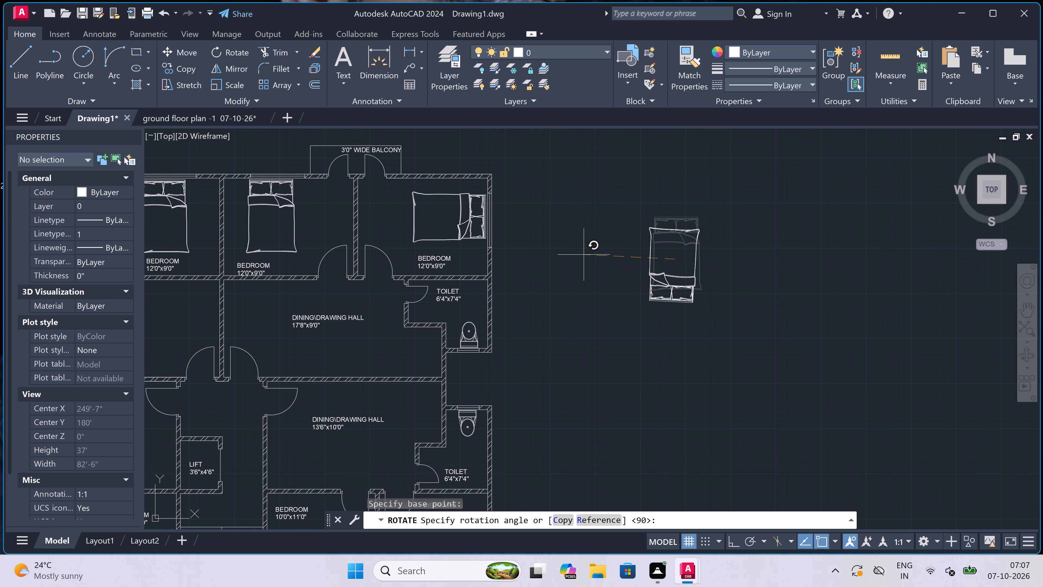
{"action": "key", "text": "F8"}
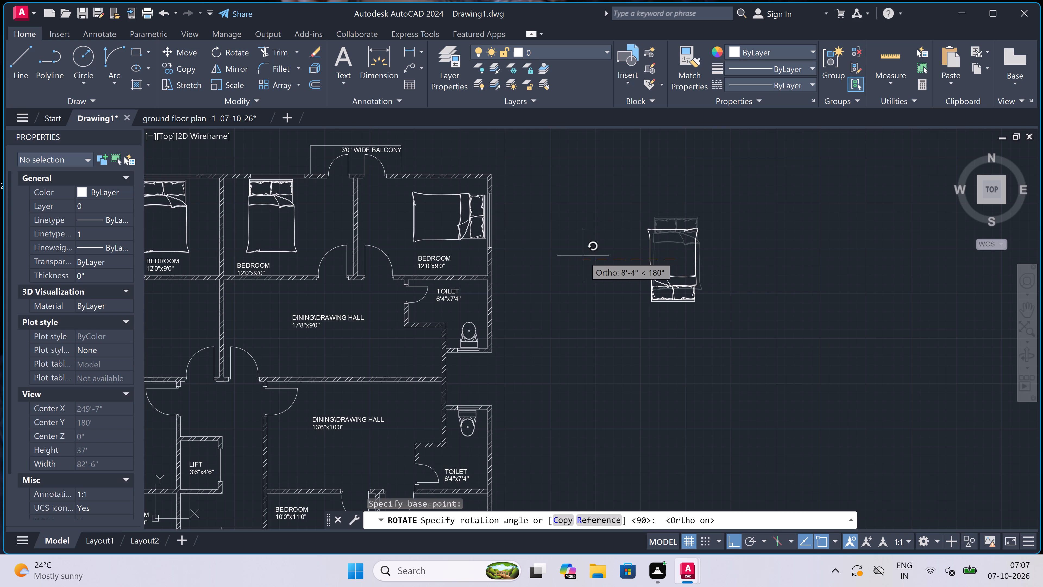
{"action": "left_click", "coordinate": [580, 263]}
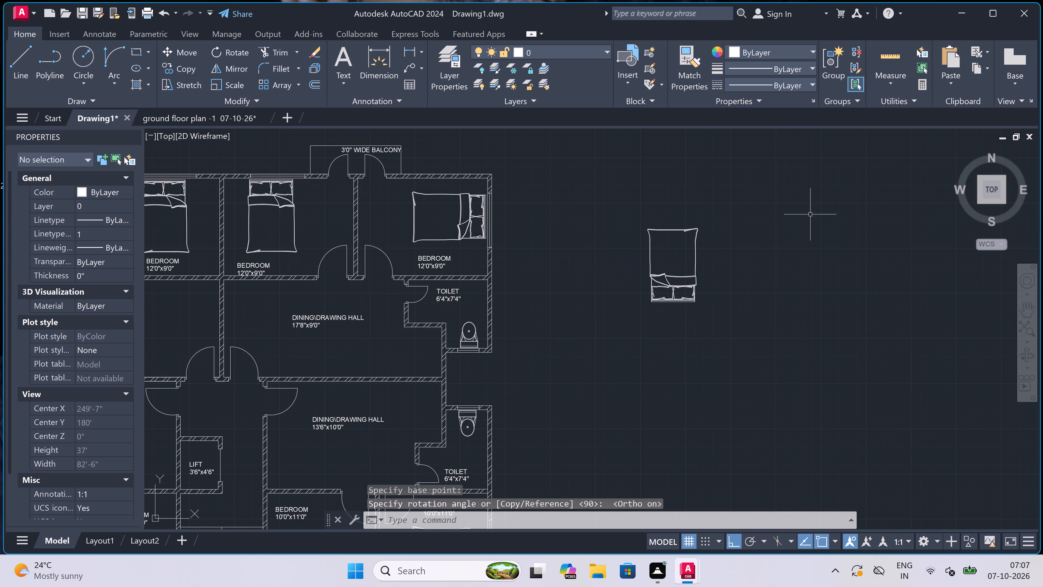
With Ortho off, copy the spare bed by its headboard midpoint to just inside the south window of the inner southeast 10'0"x11'0" bedroom.
{"action": "left_click", "coordinate": [740, 209]}
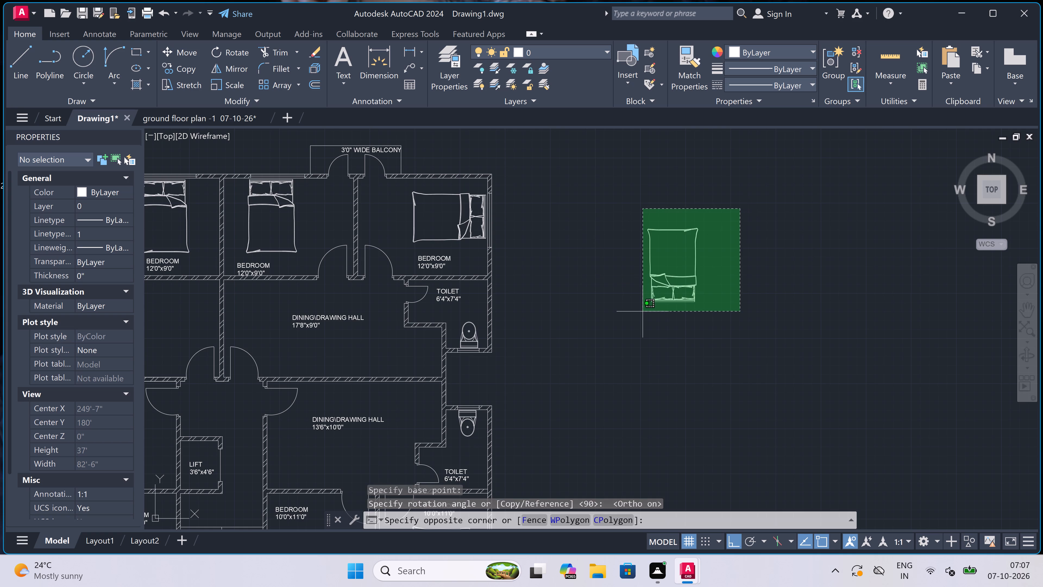
{"action": "left_click", "coordinate": [643, 311]}
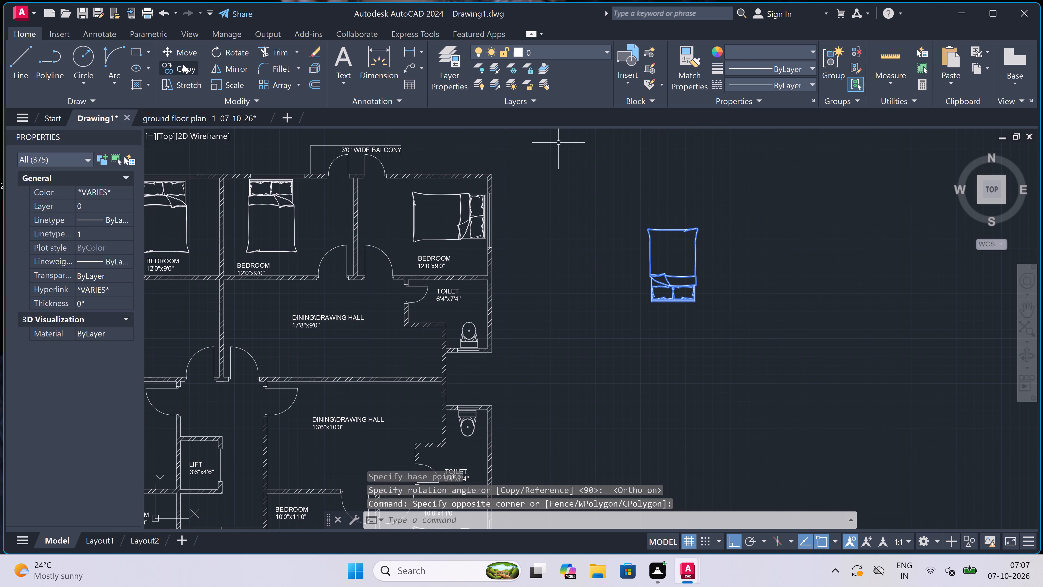
{"action": "left_click", "coordinate": [183, 65]}
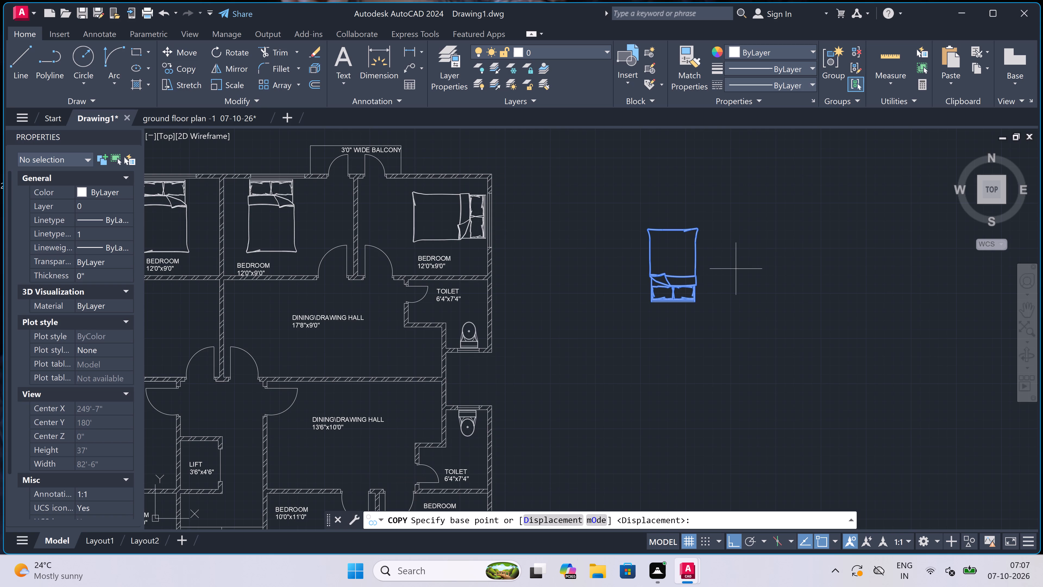
{"action": "scroll", "coordinate": [733, 273], "scroll_direction": "up", "scroll_amount": 2}
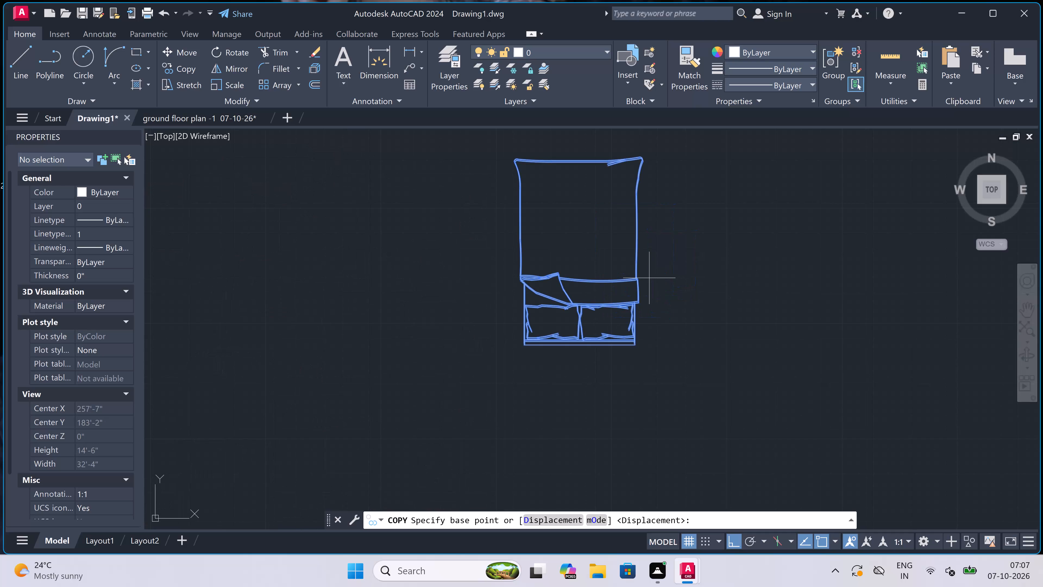
{"action": "scroll", "coordinate": [642, 277], "scroll_direction": "up", "scroll_amount": 1}
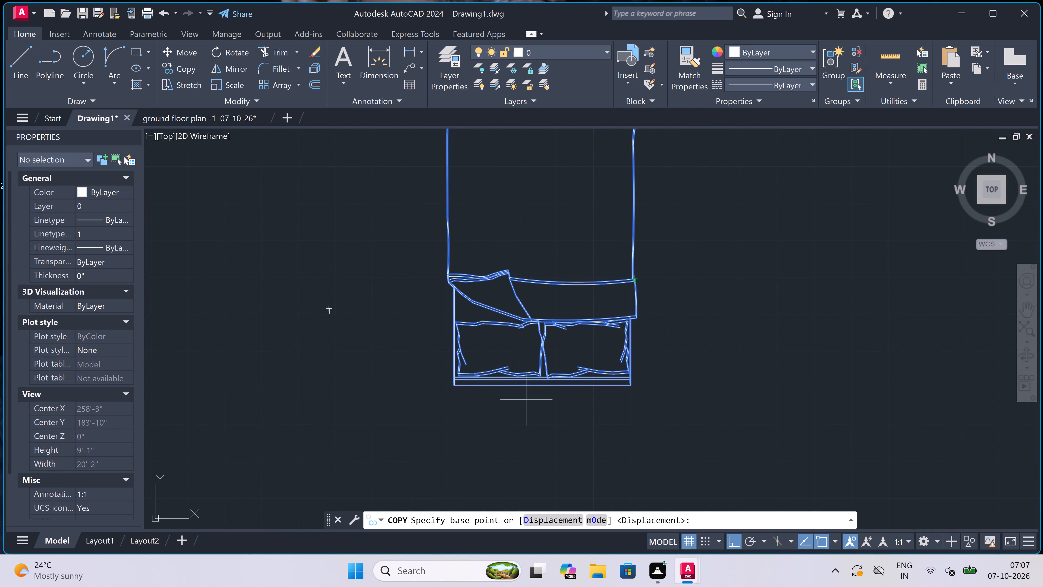
{"action": "left_click", "coordinate": [539, 387]}
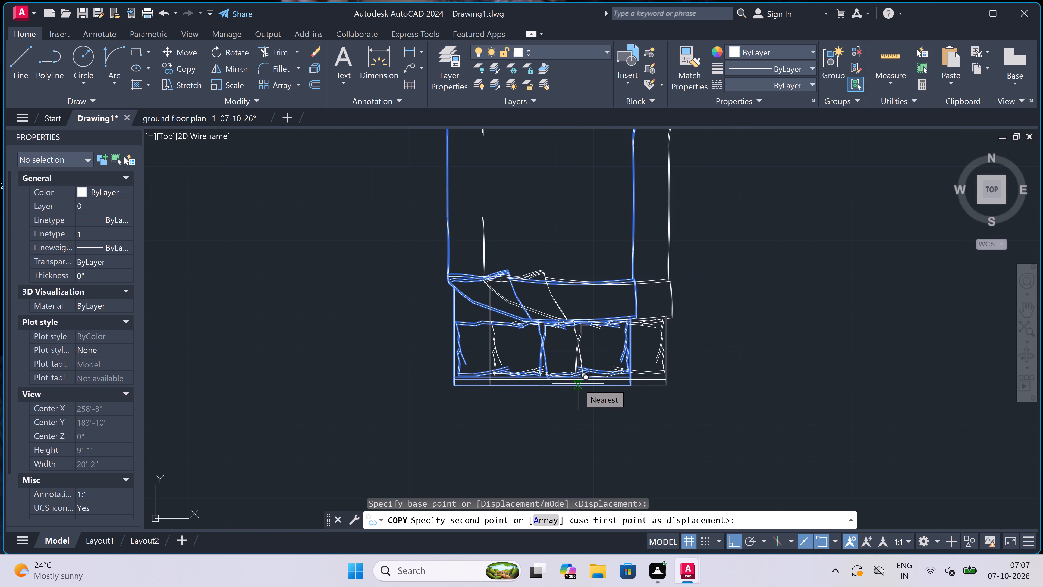
{"action": "key", "text": "F8"}
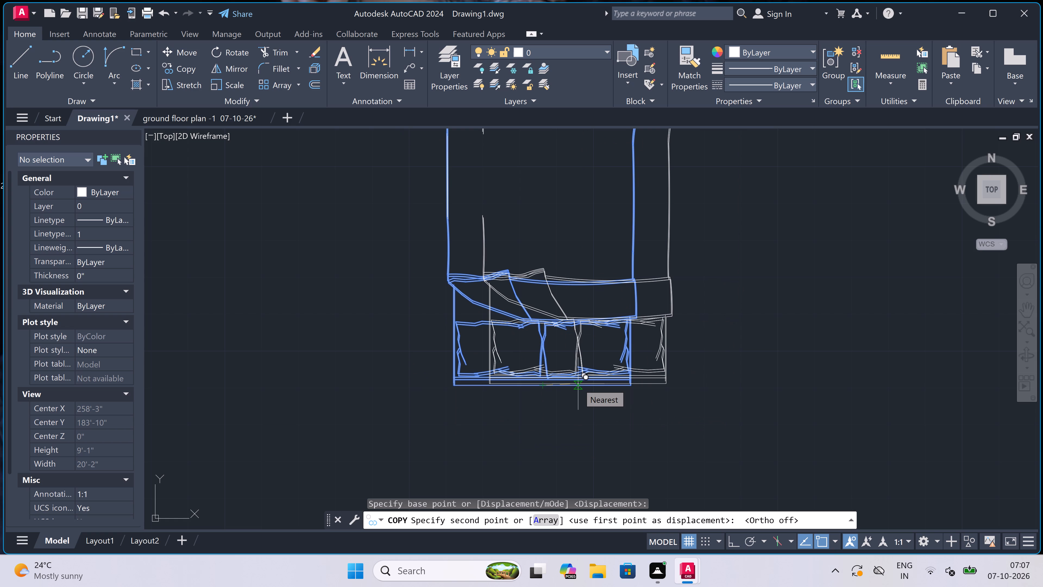
{"action": "scroll", "coordinate": [578, 384], "scroll_direction": "down", "scroll_amount": 4}
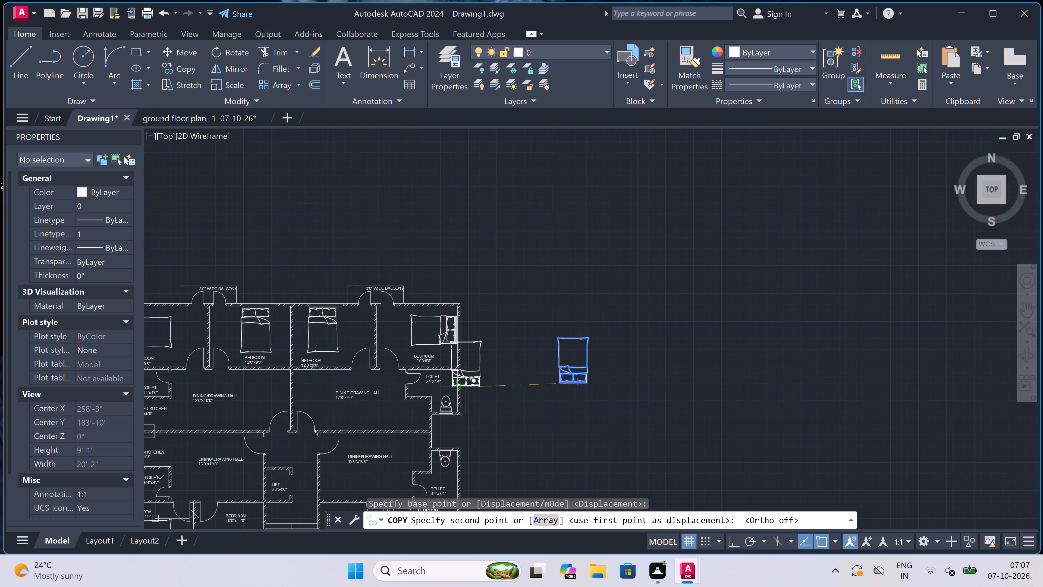
{"action": "scroll", "coordinate": [549, 407], "scroll_direction": "down", "scroll_amount": 2}
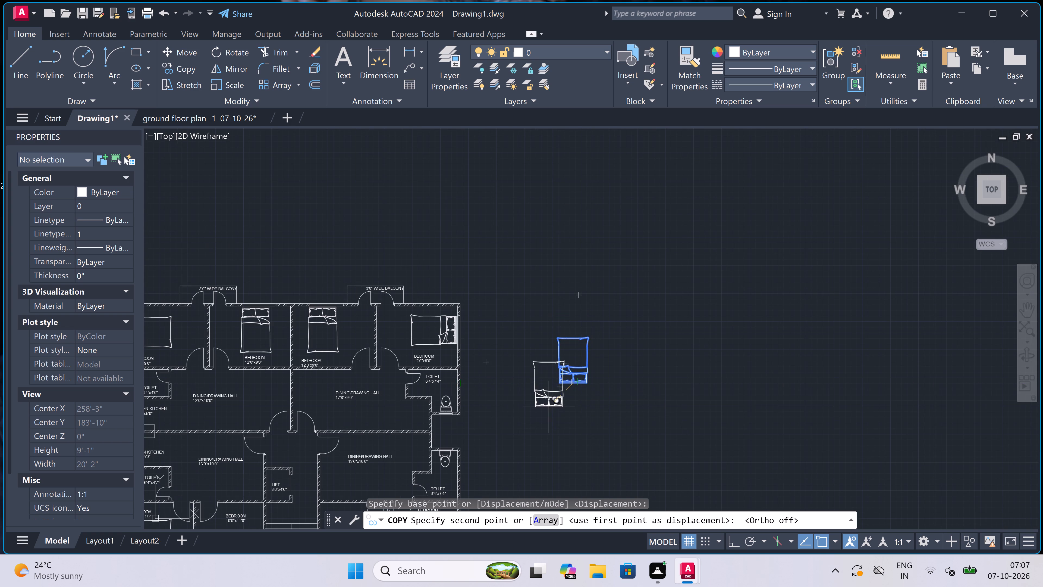
{"action": "scroll", "coordinate": [550, 404], "scroll_direction": "down", "scroll_amount": 1}
{"action": "scroll", "coordinate": [492, 451], "scroll_direction": "up", "scroll_amount": 6}
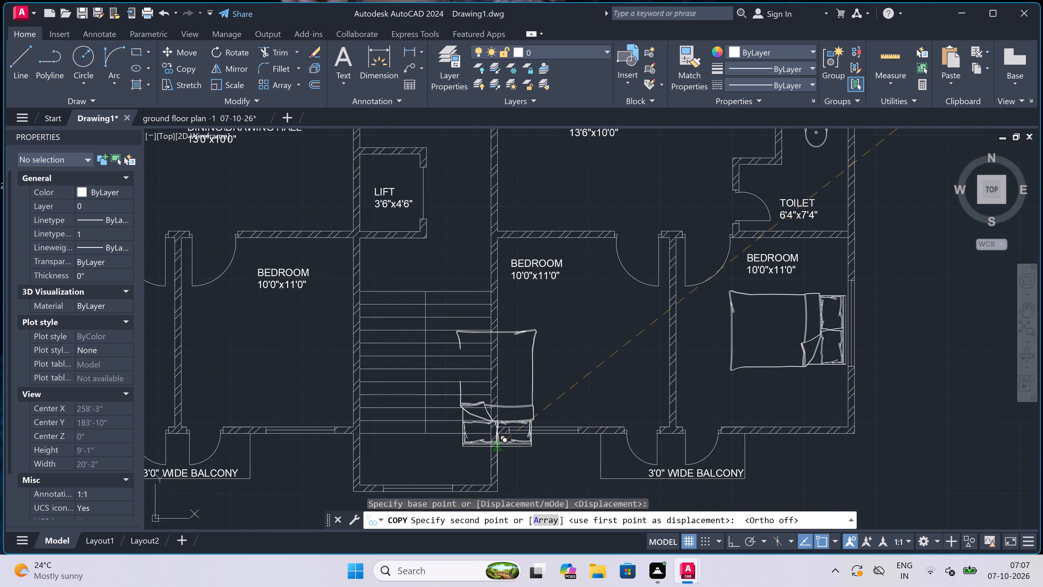
{"action": "scroll", "coordinate": [570, 393], "scroll_direction": "up", "scroll_amount": 1}
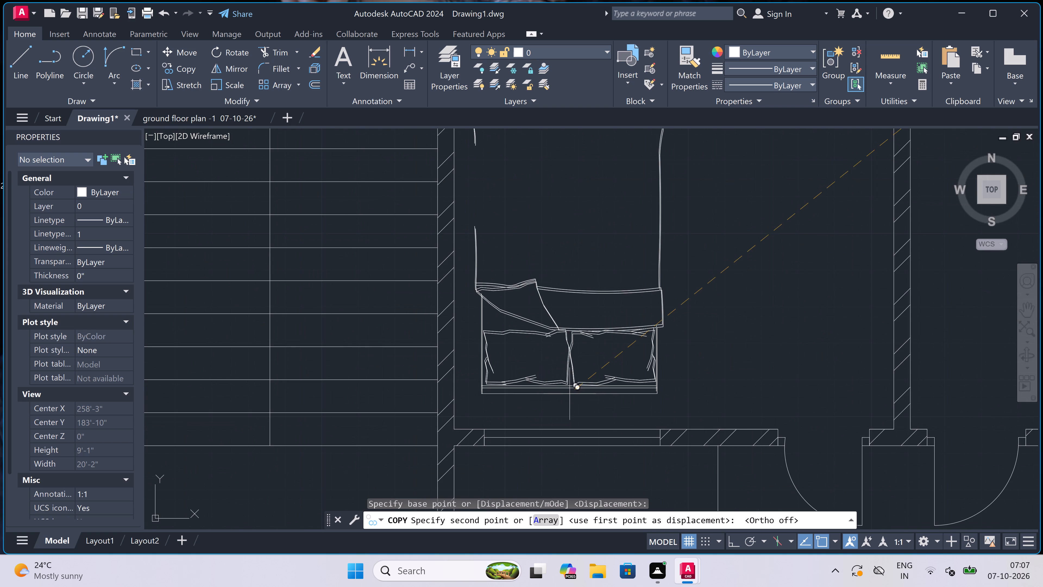
{"action": "scroll", "coordinate": [580, 413], "scroll_direction": "down", "scroll_amount": 1}
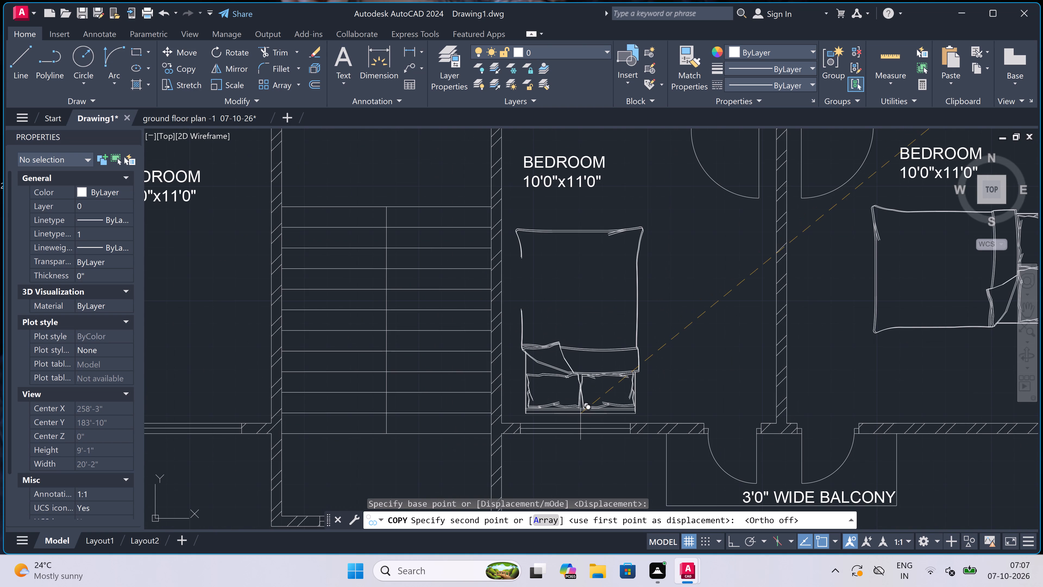
{"action": "scroll", "coordinate": [582, 419], "scroll_direction": "up", "scroll_amount": 3}
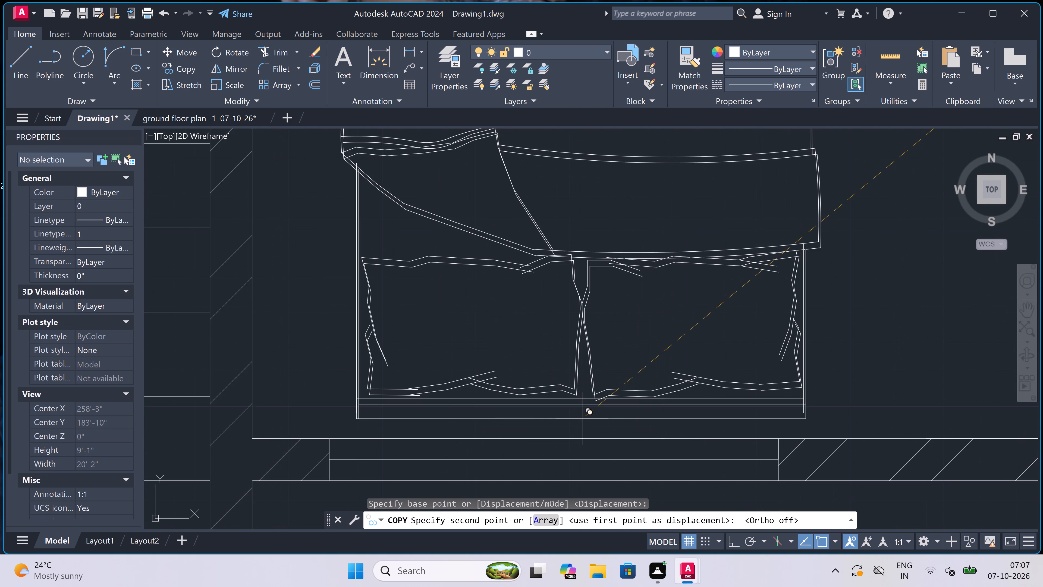
{"action": "left_click", "coordinate": [582, 419]}
Place another copy of the bed just inside the south window of the inner southwest 10'0"x11'0" bedroom, and finish copying.
{"action": "scroll", "coordinate": [594, 408], "scroll_direction": "down", "scroll_amount": 5}
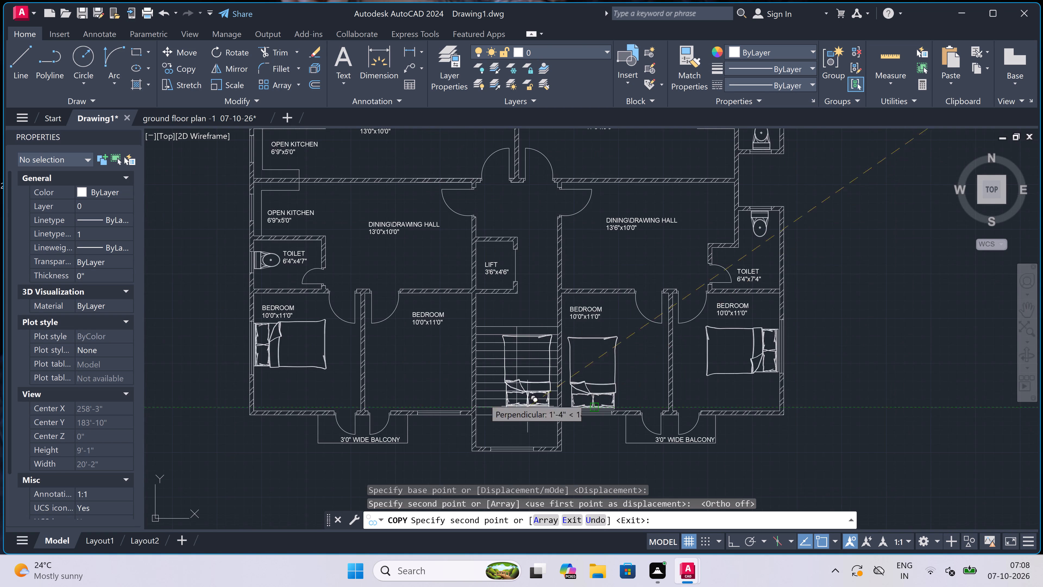
{"action": "scroll", "coordinate": [426, 389], "scroll_direction": "up", "scroll_amount": 2}
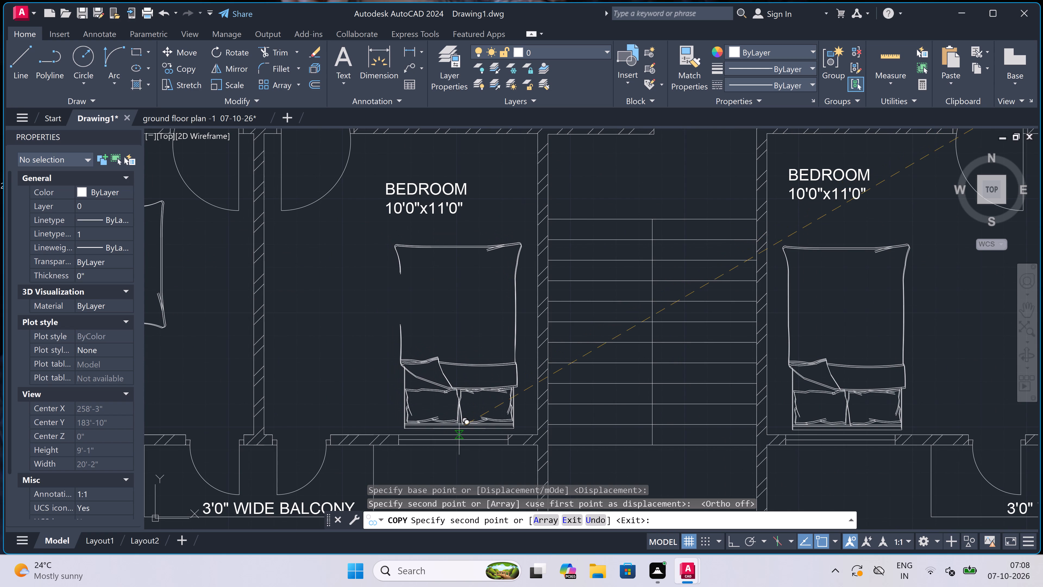
{"action": "scroll", "coordinate": [459, 429], "scroll_direction": "up", "scroll_amount": 2}
{"action": "left_click", "coordinate": [459, 429]}
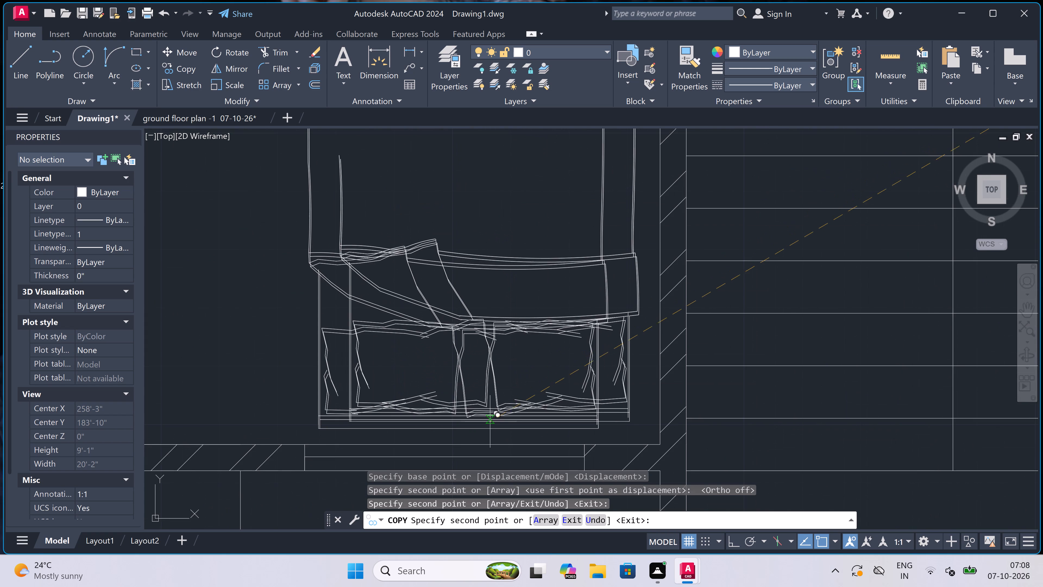
{"action": "scroll", "coordinate": [495, 422], "scroll_direction": "down", "scroll_amount": 5}
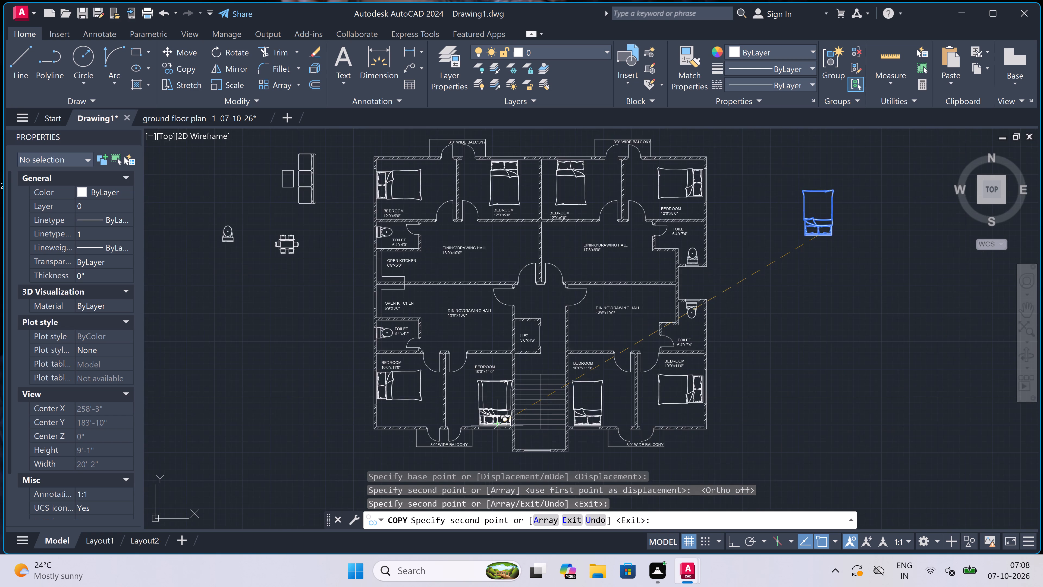
{"action": "scroll", "coordinate": [497, 426], "scroll_direction": "down", "scroll_amount": 1}
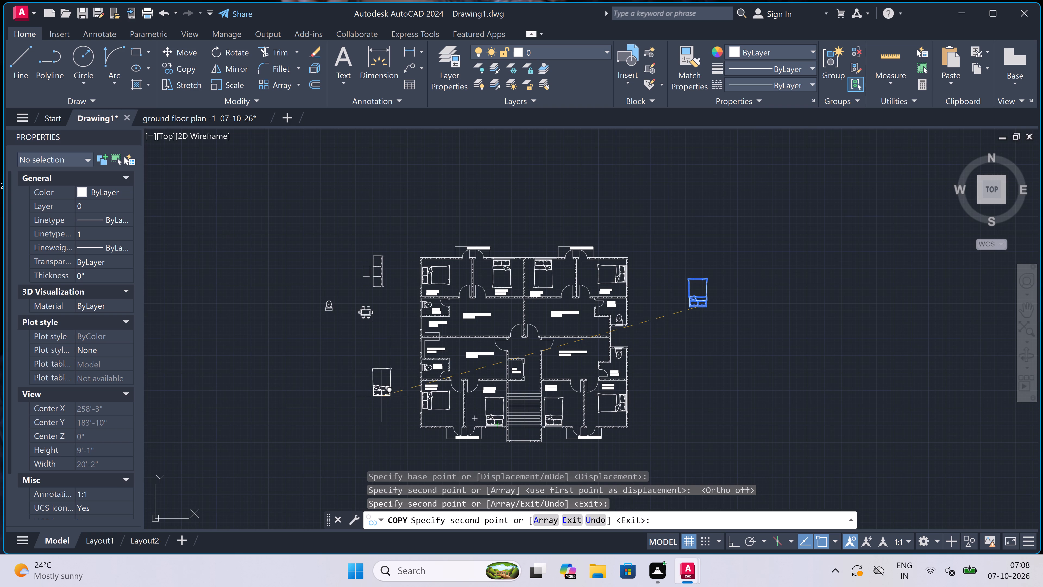
{"action": "key", "text": "Escape"}
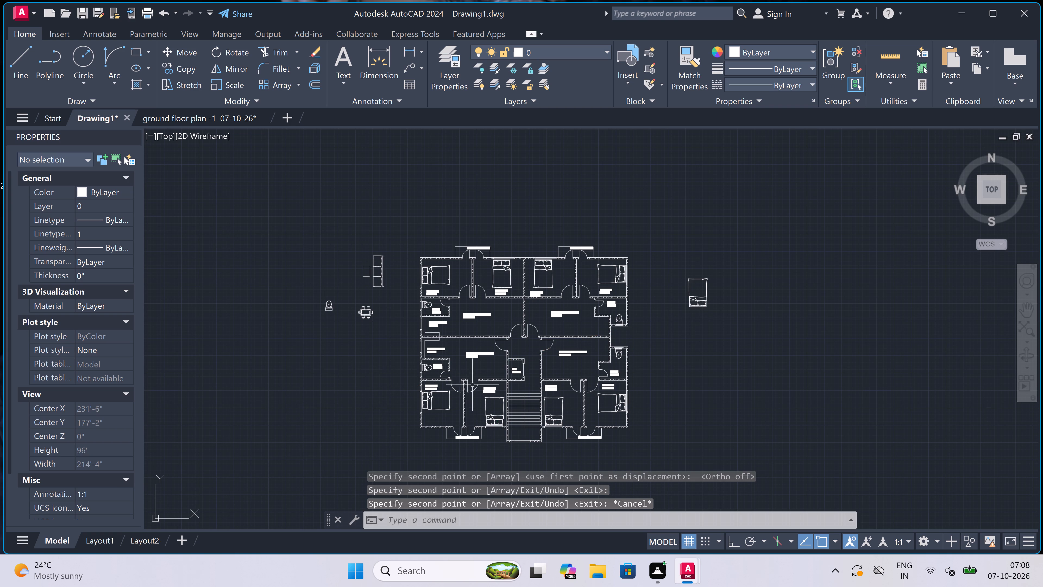
Delete the spare bed east of the plan.
{"action": "left_click", "coordinate": [738, 256]}
{"action": "left_click", "coordinate": [706, 399]}
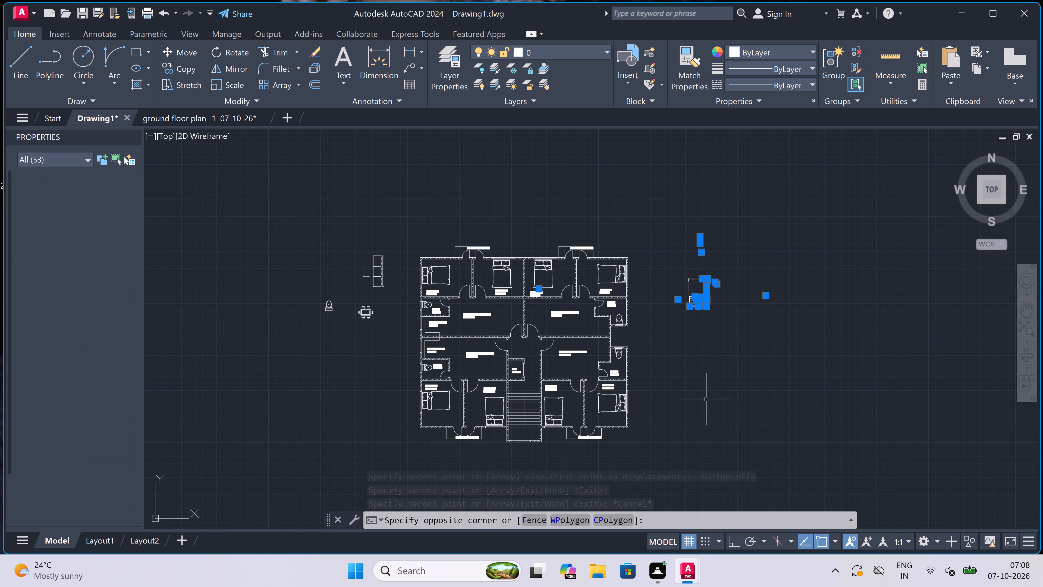
{"action": "left_click_drag", "start_coordinate": [766, 236], "coordinate": [766, 239]}
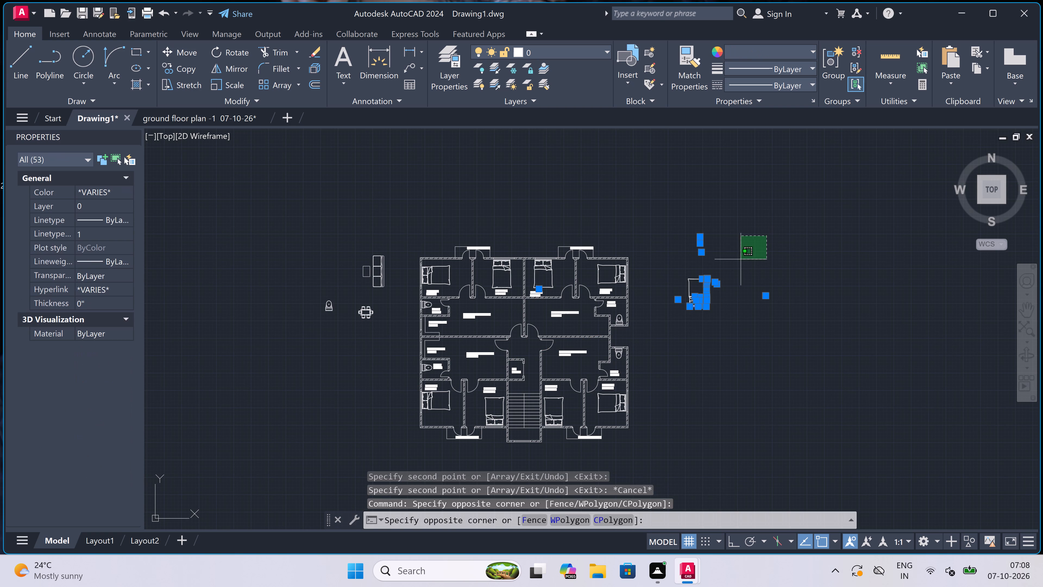
{"action": "left_click", "coordinate": [673, 360]}
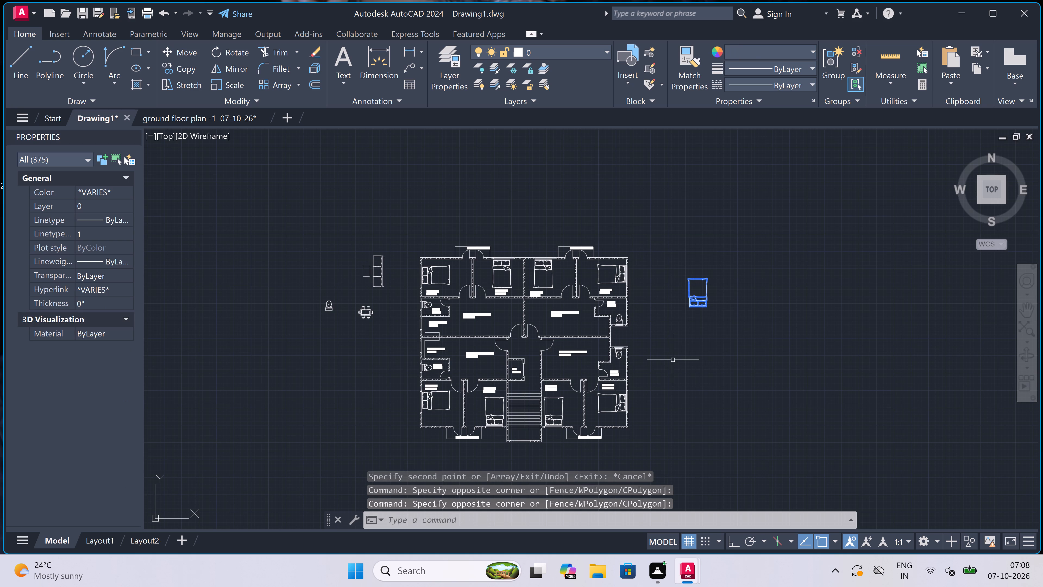
{"action": "key", "text": "Delete"}
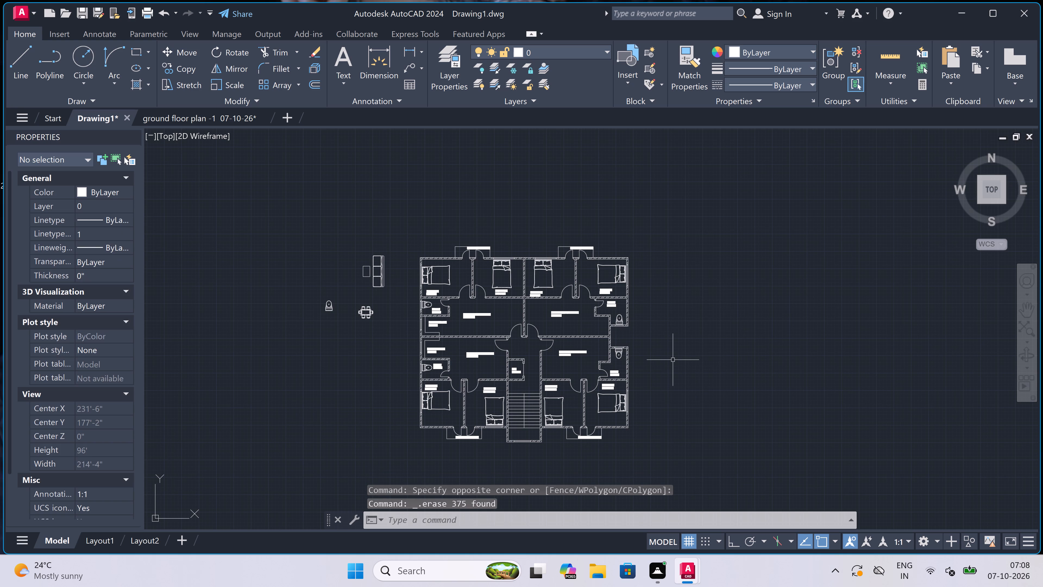
Scale down the spare six-chair dining set west of the plan by eye about its table centre.
{"action": "scroll", "coordinate": [673, 359], "scroll_direction": "down", "scroll_amount": 2}
{"action": "scroll", "coordinate": [561, 311], "scroll_direction": "up", "scroll_amount": 3}
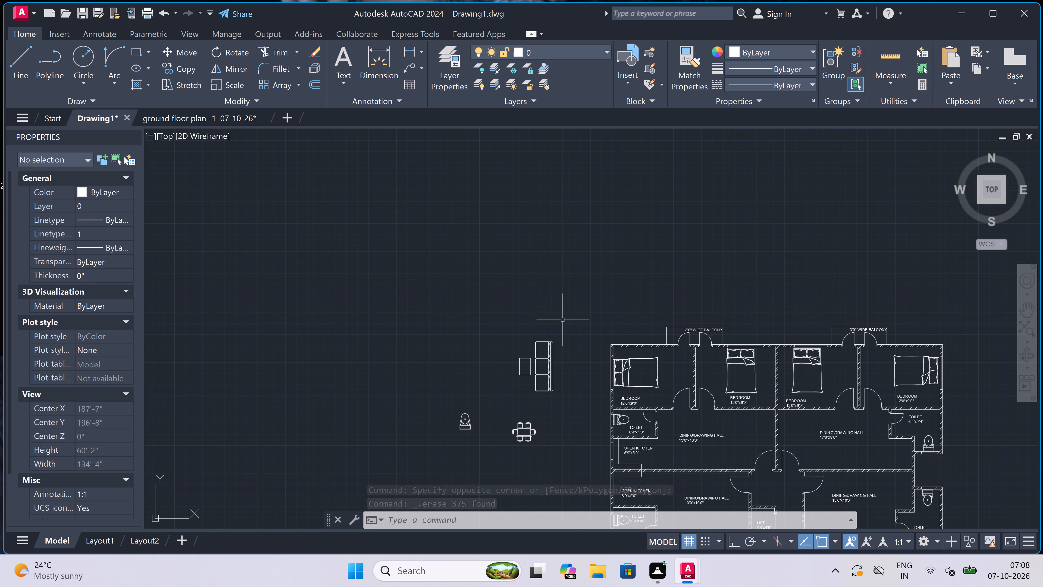
{"action": "scroll", "coordinate": [563, 320], "scroll_direction": "down", "scroll_amount": 1}
{"action": "scroll", "coordinate": [660, 463], "scroll_direction": "up", "scroll_amount": 2}
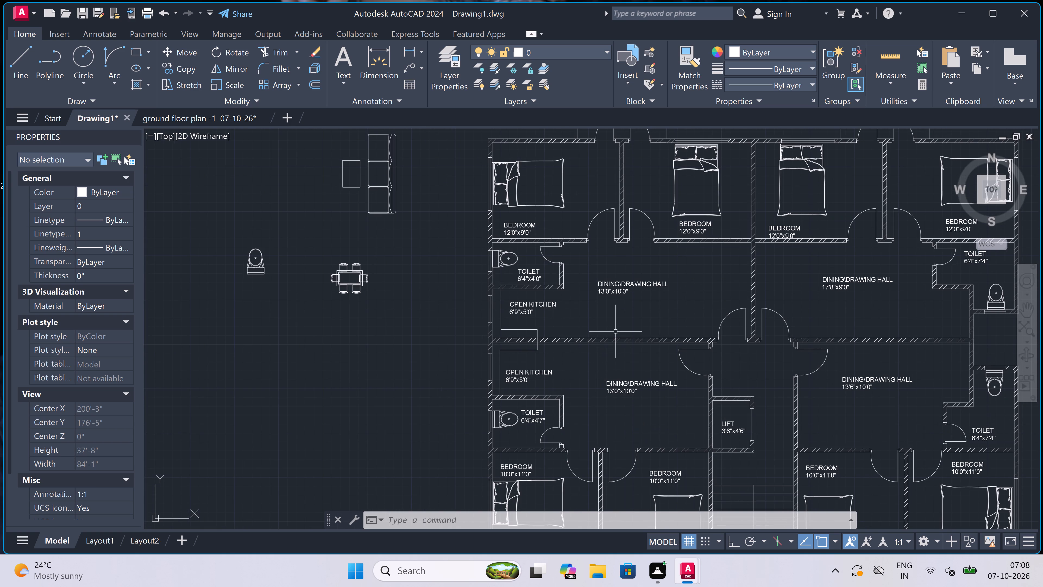
{"action": "scroll", "coordinate": [616, 298], "scroll_direction": "up", "scroll_amount": 2}
{"action": "scroll", "coordinate": [616, 298], "scroll_direction": "down", "scroll_amount": 1}
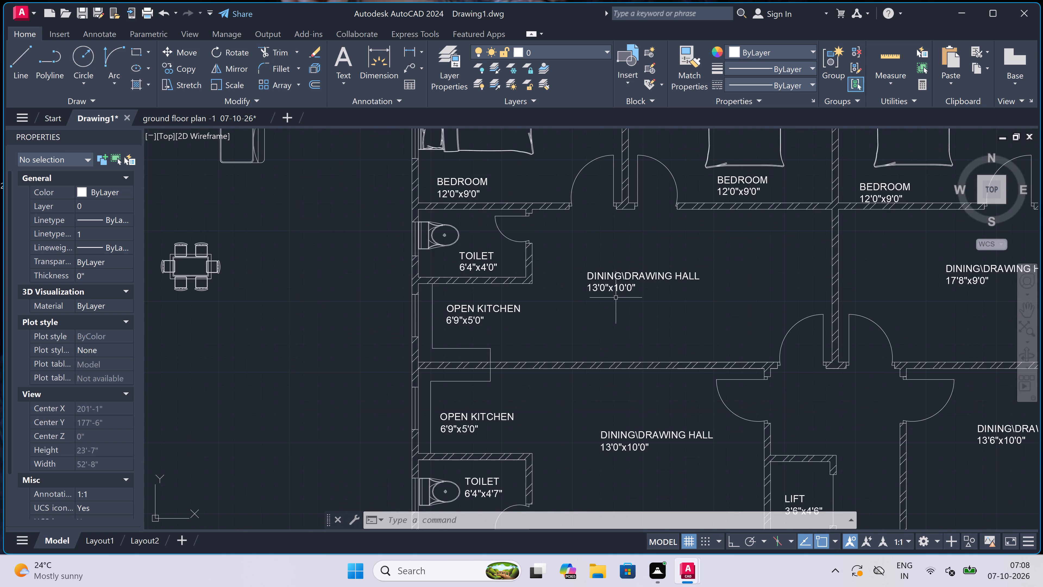
{"action": "scroll", "coordinate": [616, 298], "scroll_direction": "down", "scroll_amount": 1}
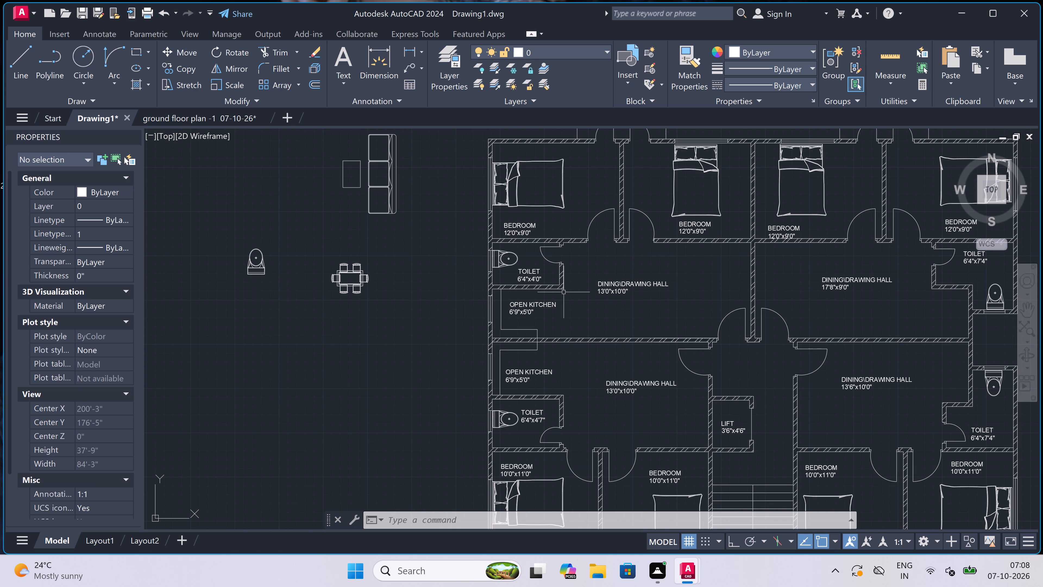
{"action": "scroll", "coordinate": [564, 292], "scroll_direction": "down", "scroll_amount": 1}
{"action": "scroll", "coordinate": [414, 269], "scroll_direction": "up", "scroll_amount": 2}
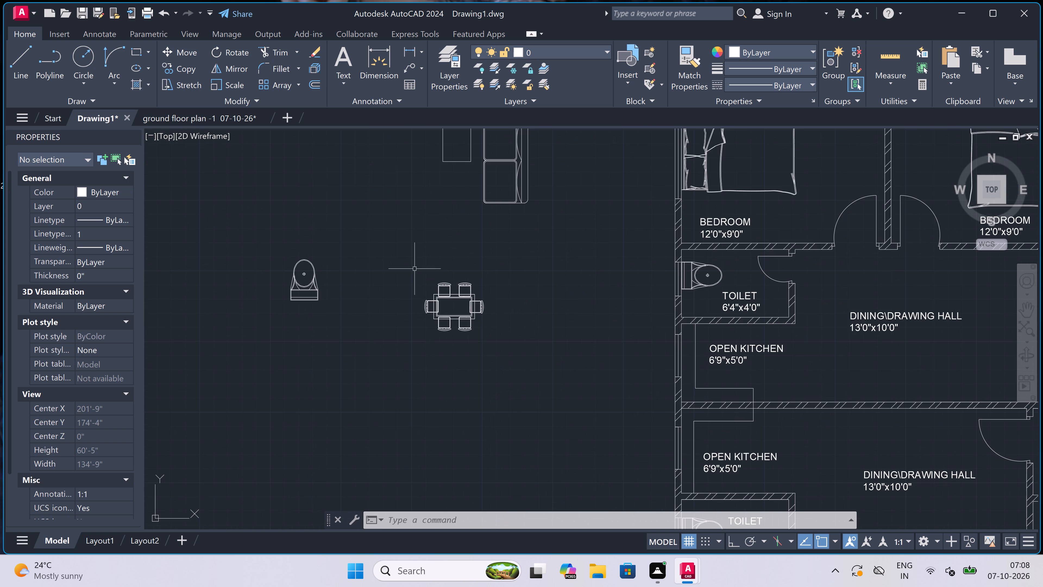
{"action": "left_click", "coordinate": [507, 267]}
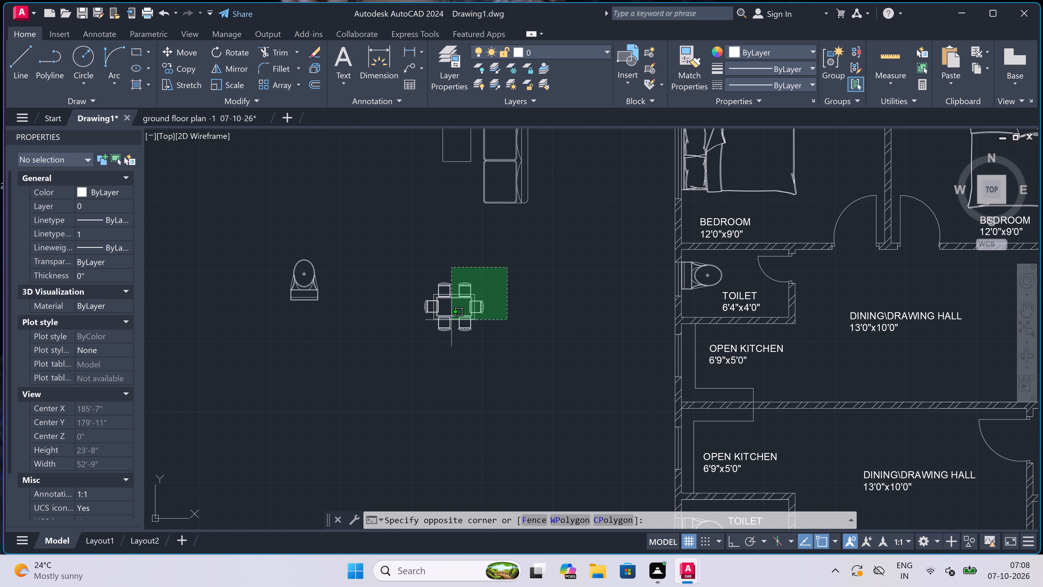
{"action": "left_click", "coordinate": [393, 355]}
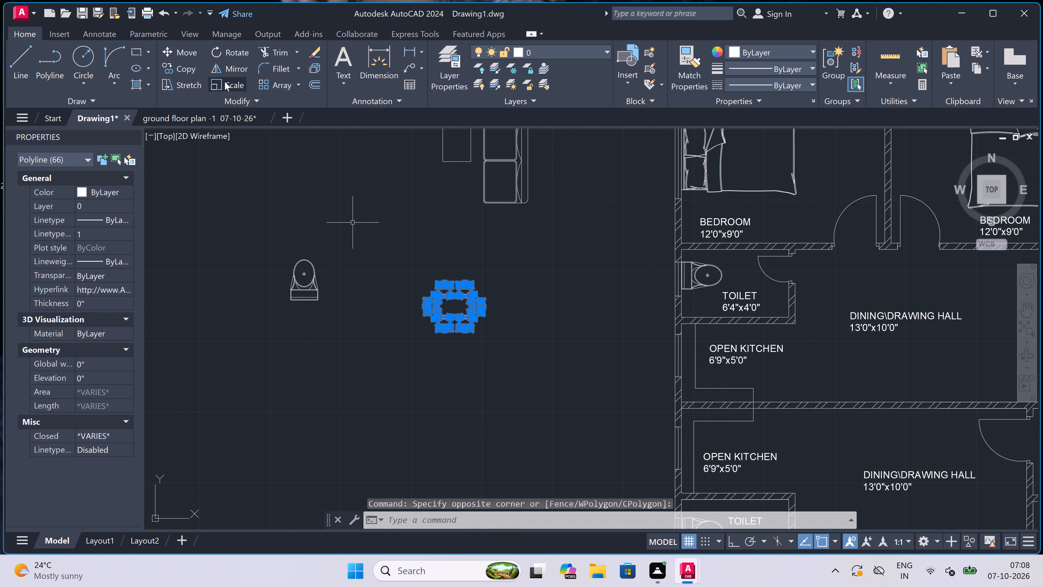
{"action": "left_click_drag", "start_coordinate": [225, 82], "coordinate": [227, 85]}
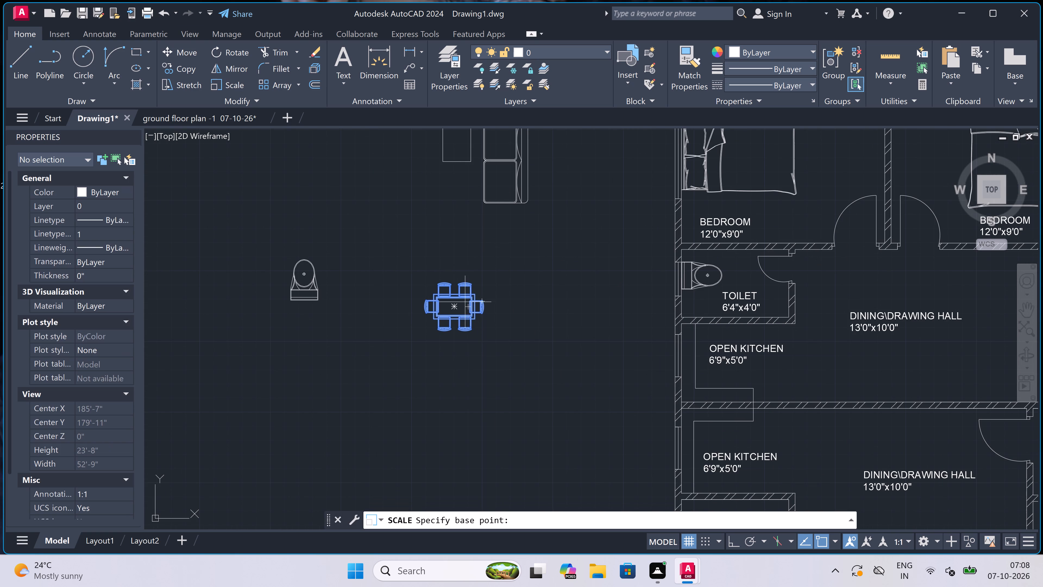
{"action": "left_click", "coordinate": [453, 305]}
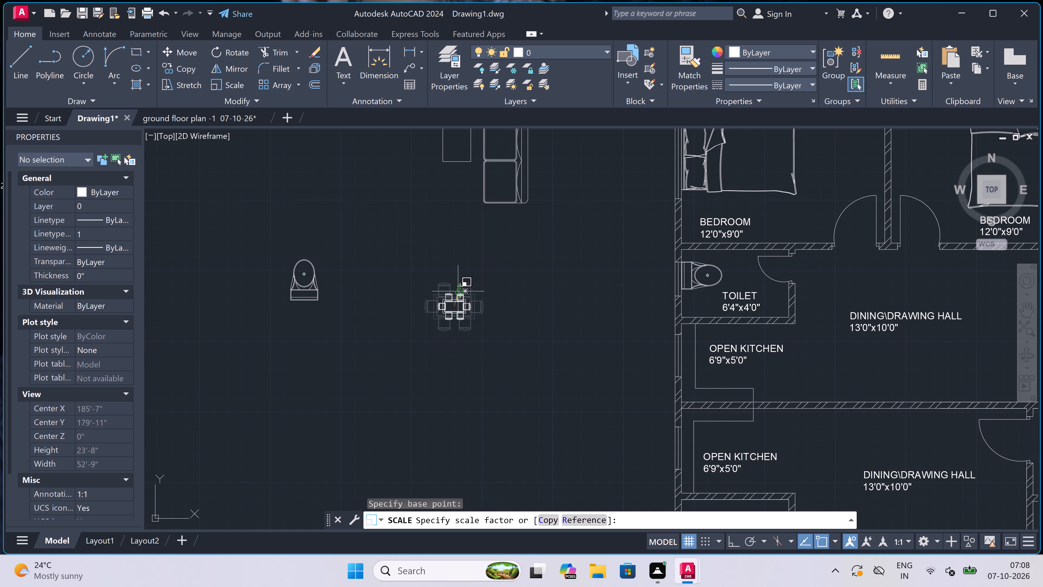
{"action": "scroll", "coordinate": [458, 289], "scroll_direction": "up", "scroll_amount": 2}
{"action": "left_click", "coordinate": [459, 281]}
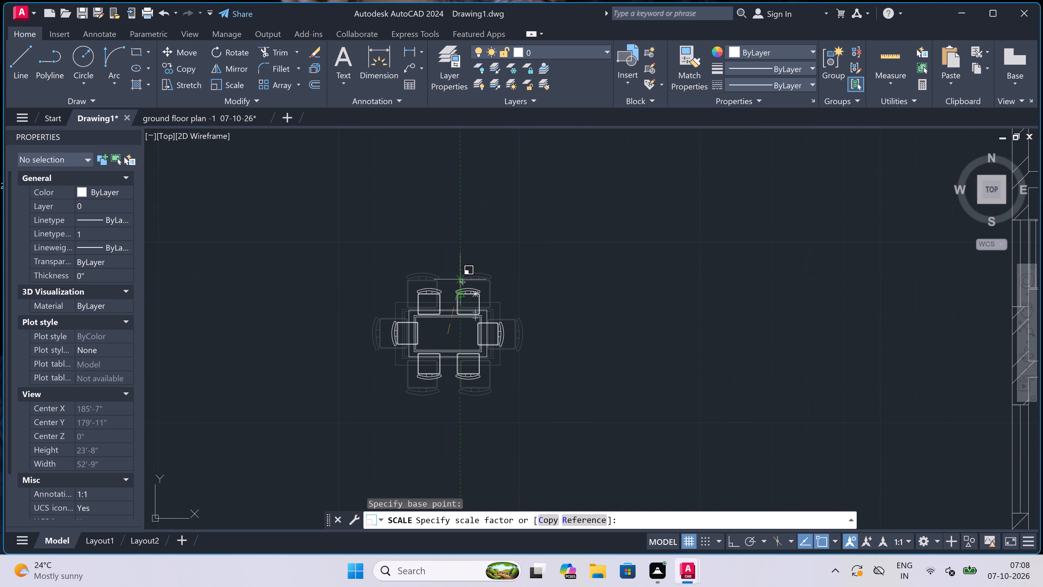
Copy the scaled six-chair dining set by its table centre into both western 13'0"x10'0" dining/drawing halls, beside each open kitchen.
{"action": "left_click", "coordinate": [528, 275]}
{"action": "double_click", "coordinate": [298, 410]}
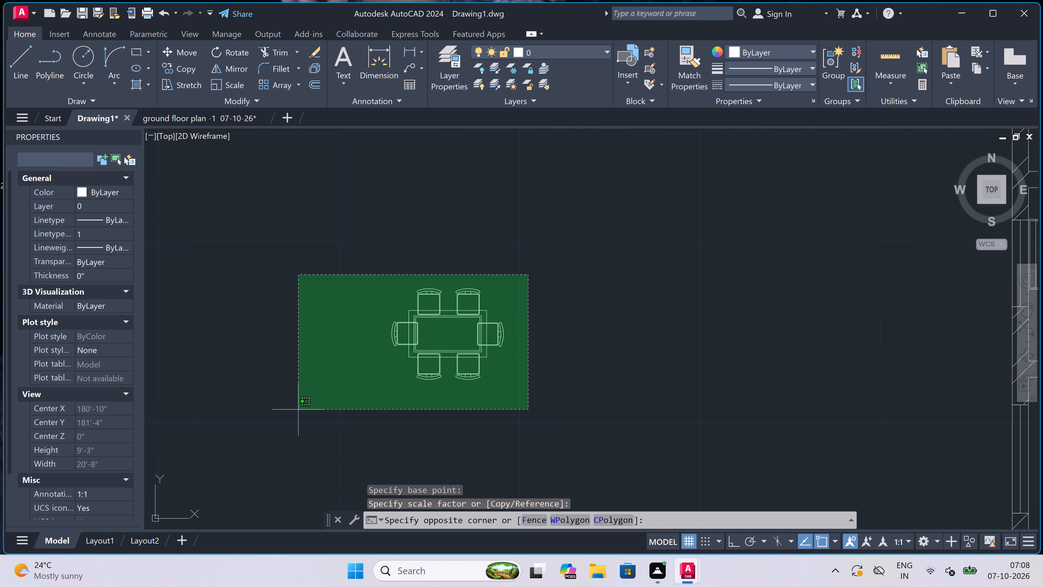
{"action": "double_click", "coordinate": [183, 64]}
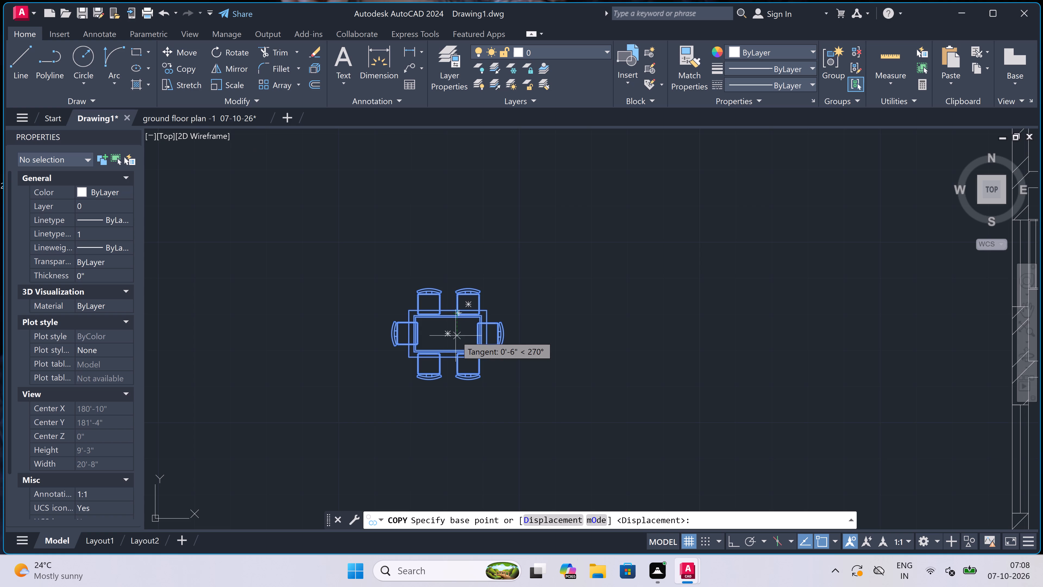
{"action": "left_click", "coordinate": [448, 330]}
{"action": "scroll", "coordinate": [436, 250], "scroll_direction": "down", "scroll_amount": 2}
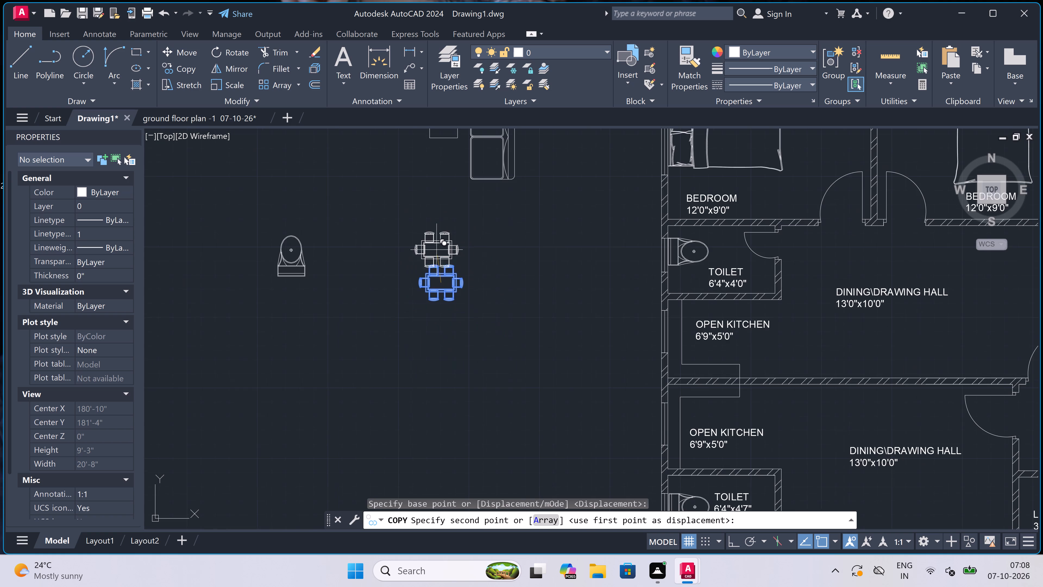
{"action": "scroll", "coordinate": [392, 293], "scroll_direction": "down", "scroll_amount": 2}
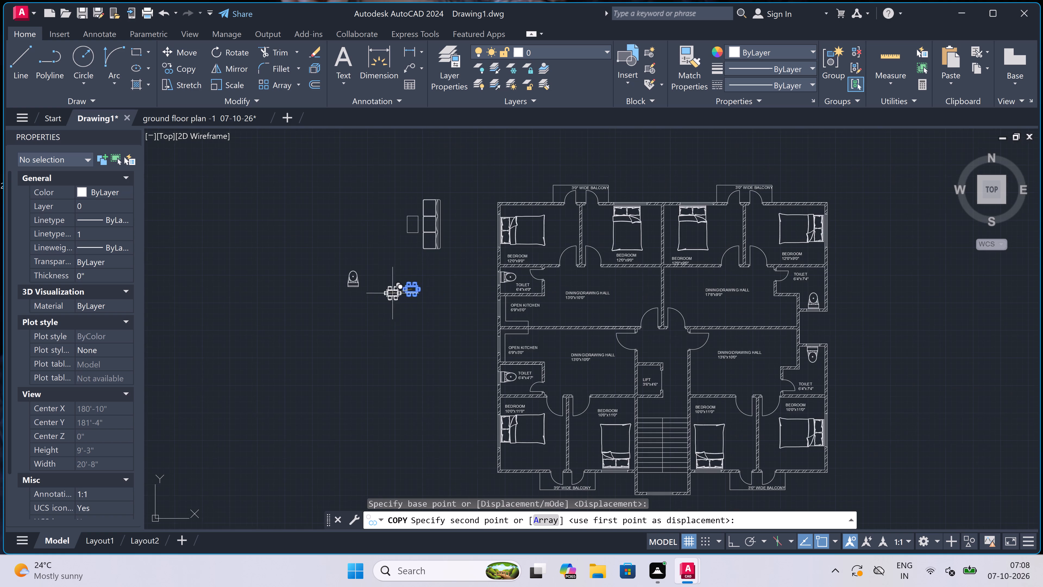
{"action": "scroll", "coordinate": [571, 308], "scroll_direction": "up", "scroll_amount": 3}
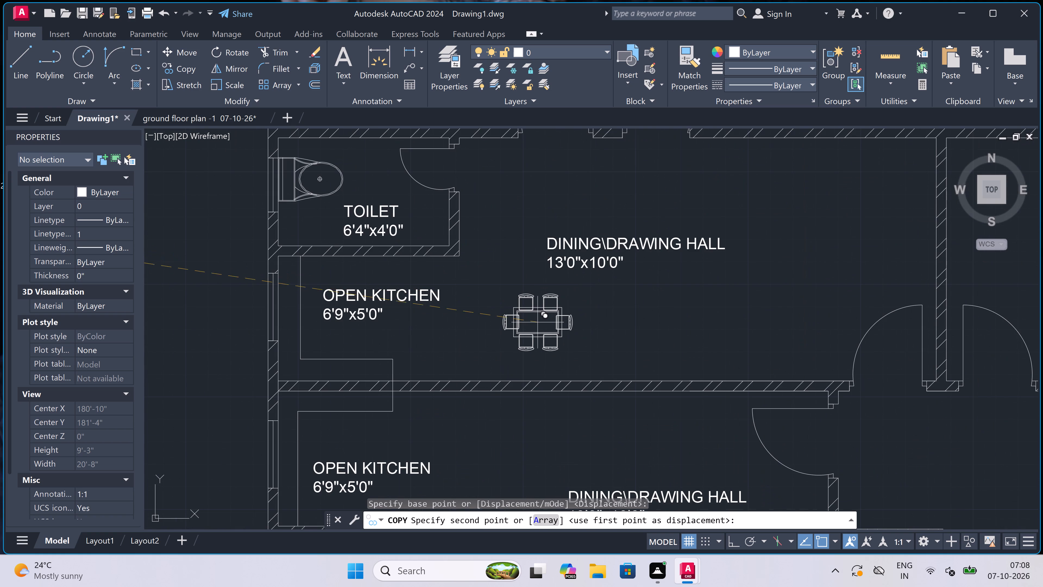
{"action": "left_click", "coordinate": [512, 317]}
{"action": "scroll", "coordinate": [521, 285], "scroll_direction": "down", "scroll_amount": 2}
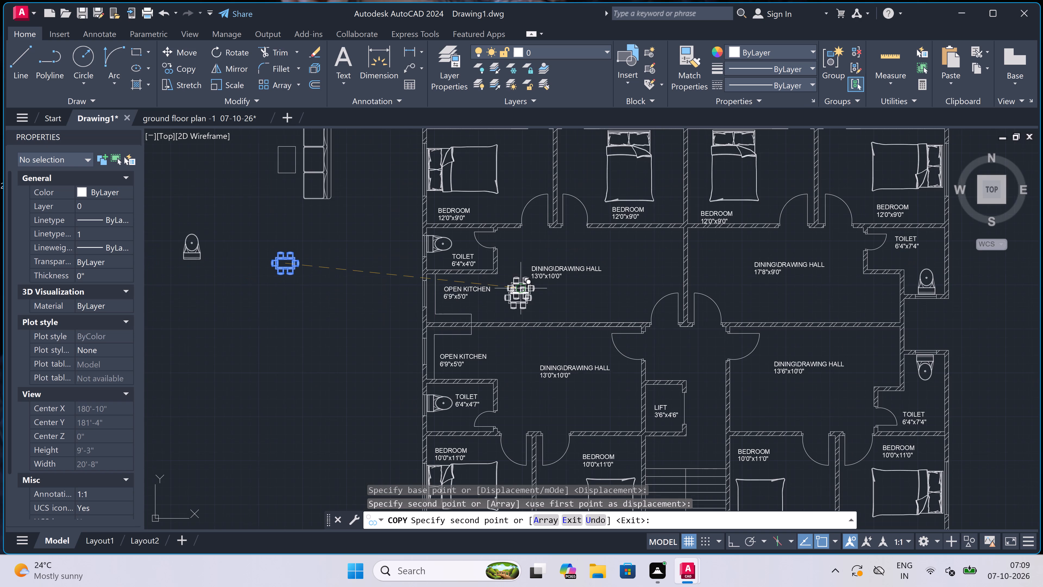
{"action": "scroll", "coordinate": [518, 339], "scroll_direction": "up", "scroll_amount": 3}
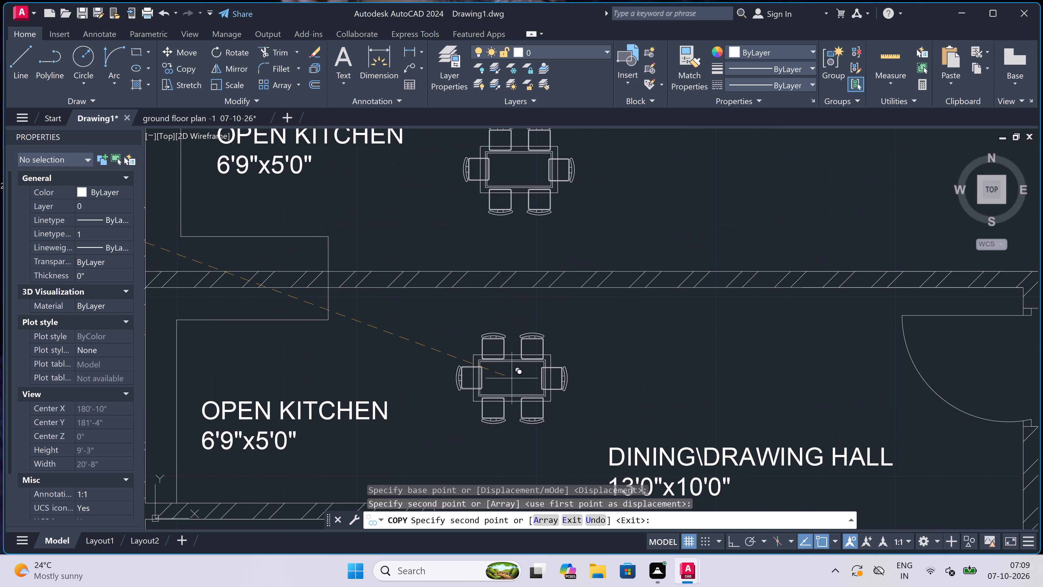
{"action": "left_click", "coordinate": [512, 378]}
Place two more dining set copies in the eastern 17'8"x9'0" and 13'6"x10'0" dining/drawing halls, and finish copying.
{"action": "scroll", "coordinate": [401, 308], "scroll_direction": "down", "scroll_amount": 3}
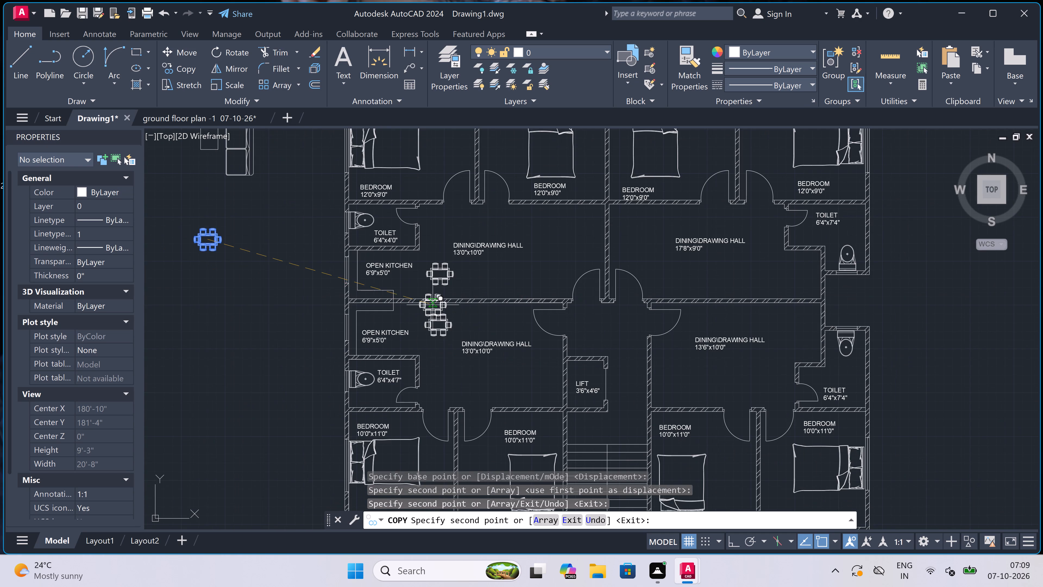
{"action": "scroll", "coordinate": [436, 304], "scroll_direction": "down", "scroll_amount": 1}
{"action": "scroll", "coordinate": [648, 336], "scroll_direction": "up", "scroll_amount": 1}
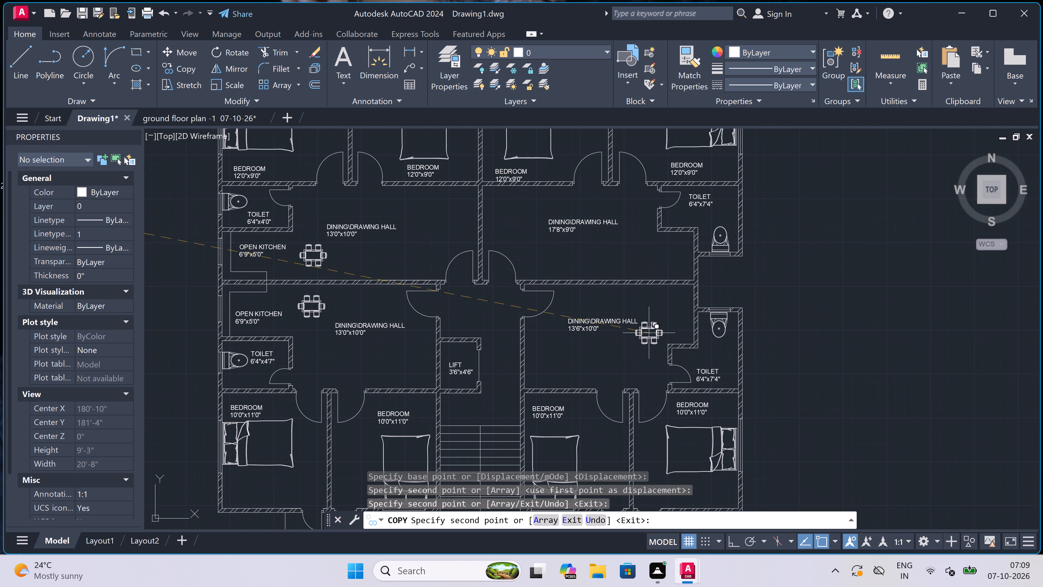
{"action": "scroll", "coordinate": [658, 262], "scroll_direction": "up", "scroll_amount": 1}
{"action": "scroll", "coordinate": [632, 255], "scroll_direction": "down", "scroll_amount": 1}
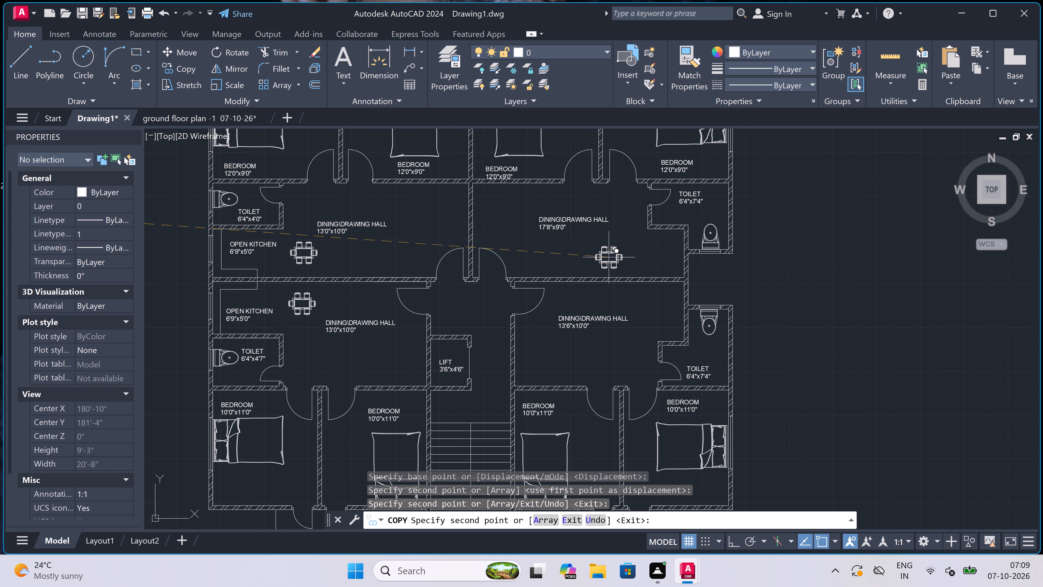
{"action": "left_click", "coordinate": [604, 250]}
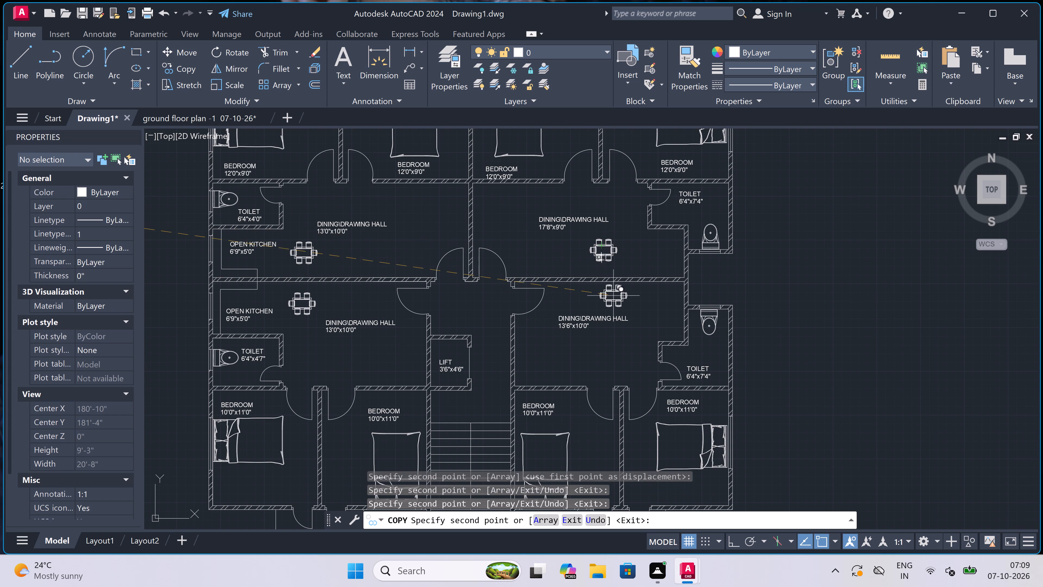
{"action": "scroll", "coordinate": [623, 298], "scroll_direction": "up", "scroll_amount": 2}
{"action": "double_click", "coordinate": [619, 298]}
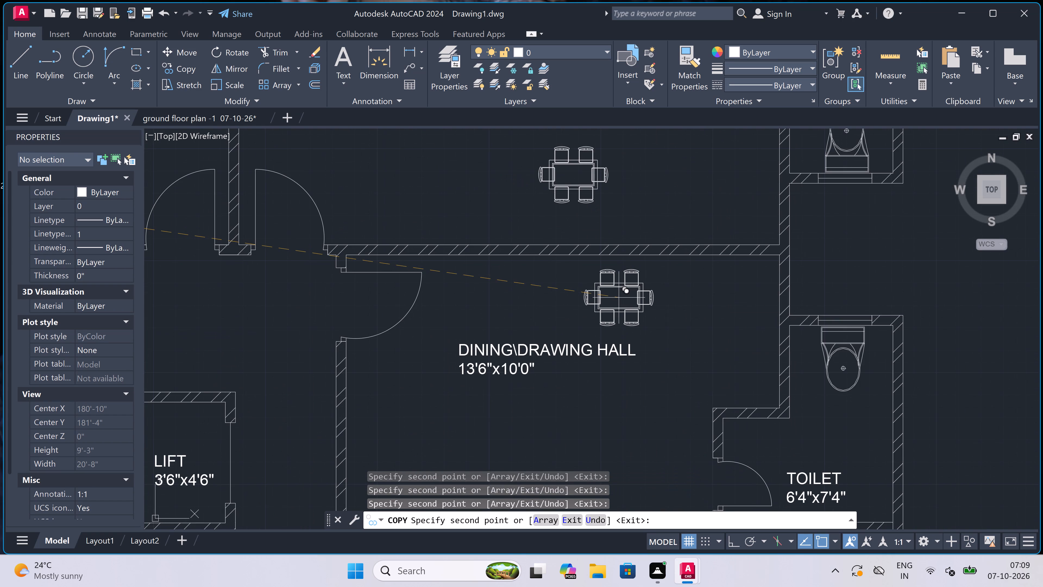
{"action": "key", "text": "Escape"}
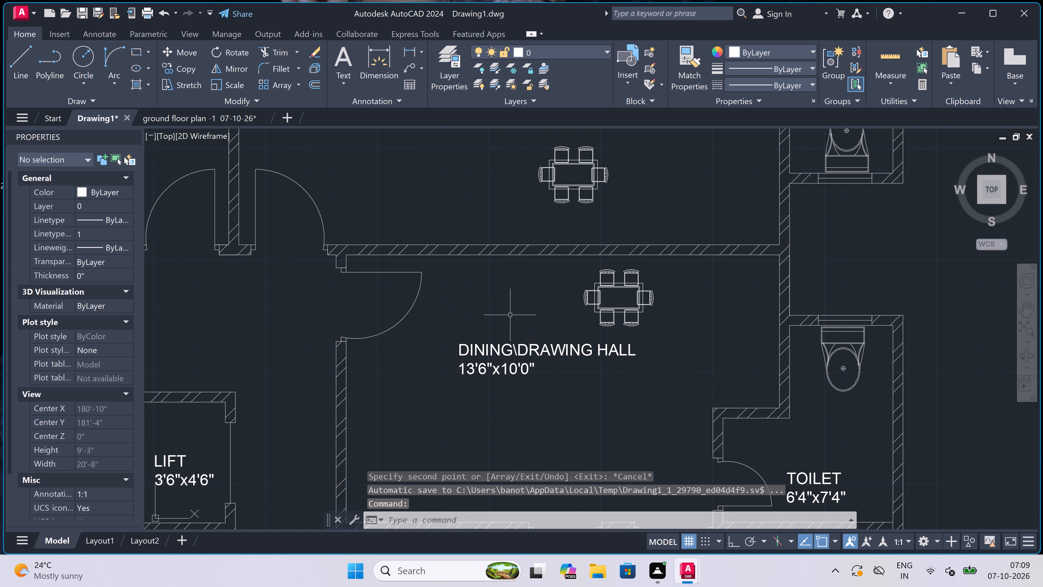
Draw a vertical counter line about 5'-4" long near the 13'6"x10'0" hall's east end, from its north wall to the toilet wall.
{"action": "type", "text": "l"}
{"action": "key", "text": "space"}
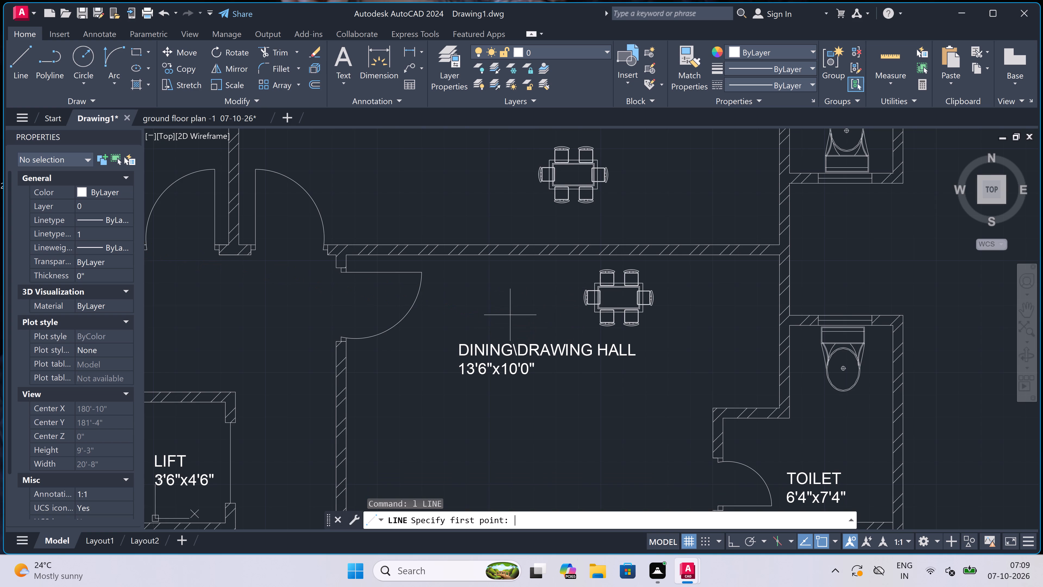
{"action": "scroll", "coordinate": [516, 315], "scroll_direction": "down", "scroll_amount": 2}
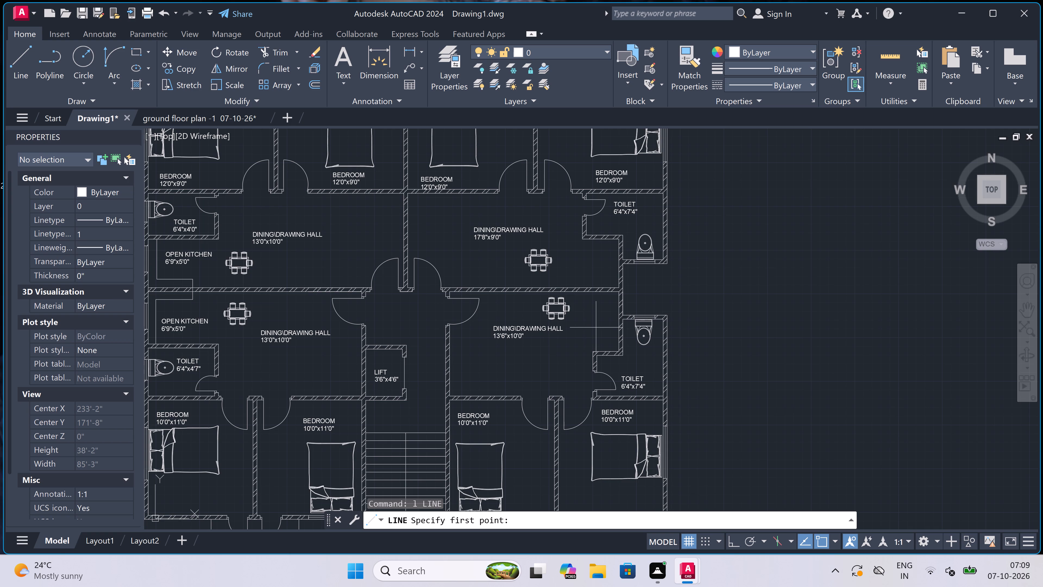
{"action": "scroll", "coordinate": [601, 327], "scroll_direction": "up", "scroll_amount": 2}
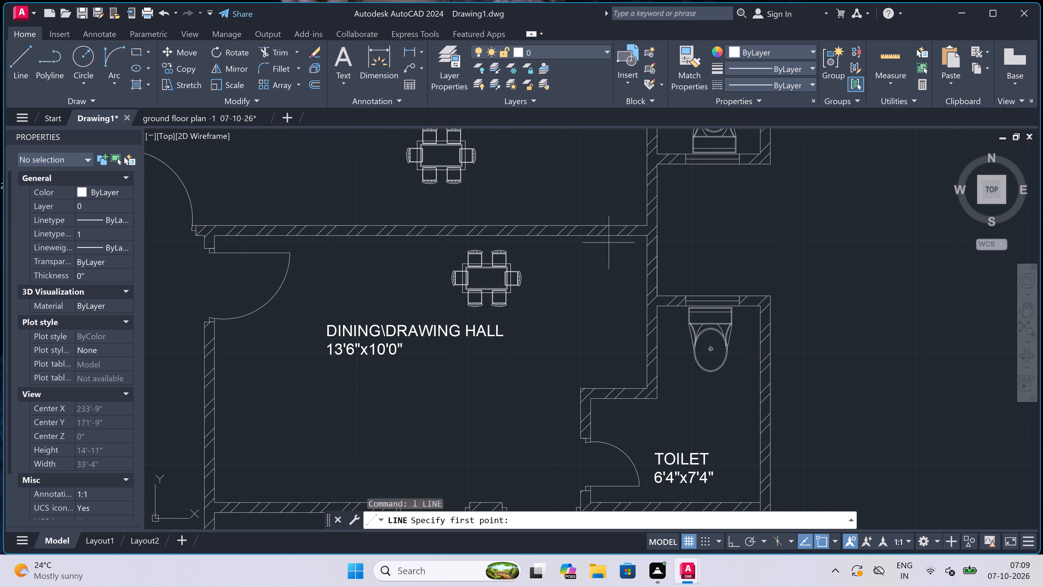
{"action": "left_click", "coordinate": [607, 236]}
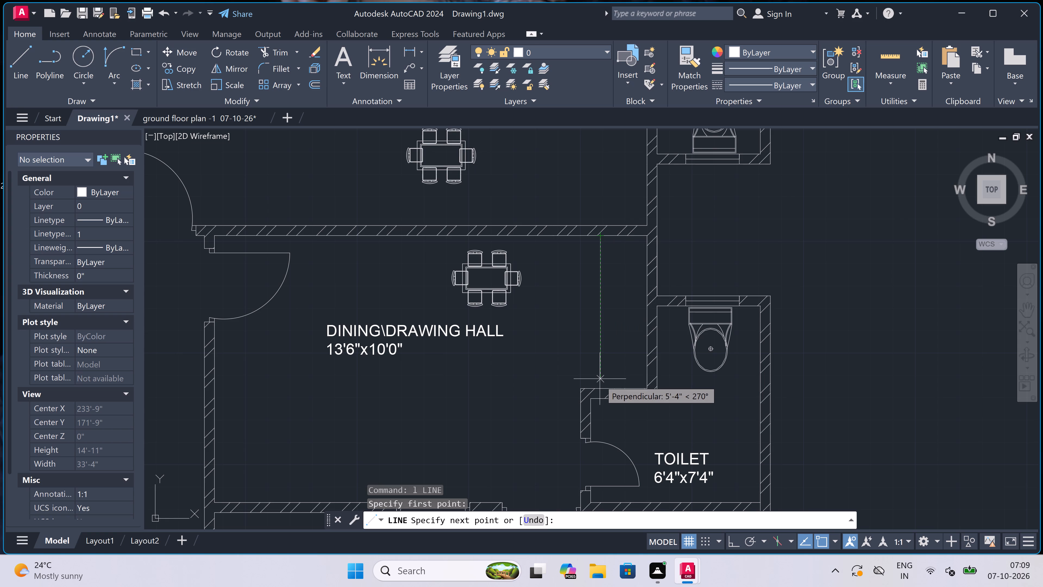
{"action": "left_click", "coordinate": [599, 389]}
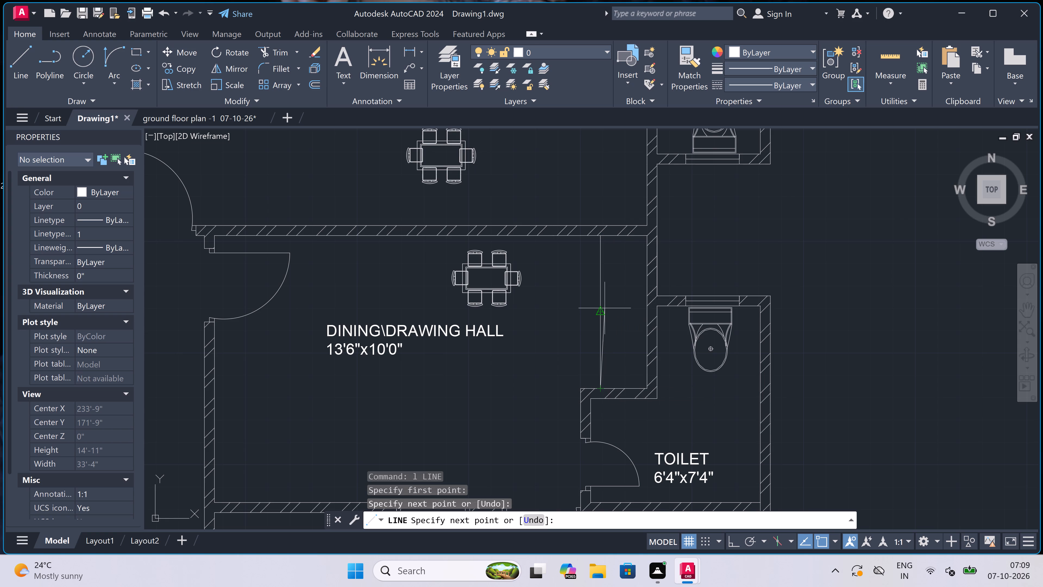
{"action": "key", "text": "Escape"}
With Ortho on, draw a matching vertical counter line in the 17'8"x9'0" hall, from its south wall up to the toilet wall.
{"action": "key", "text": "space"}
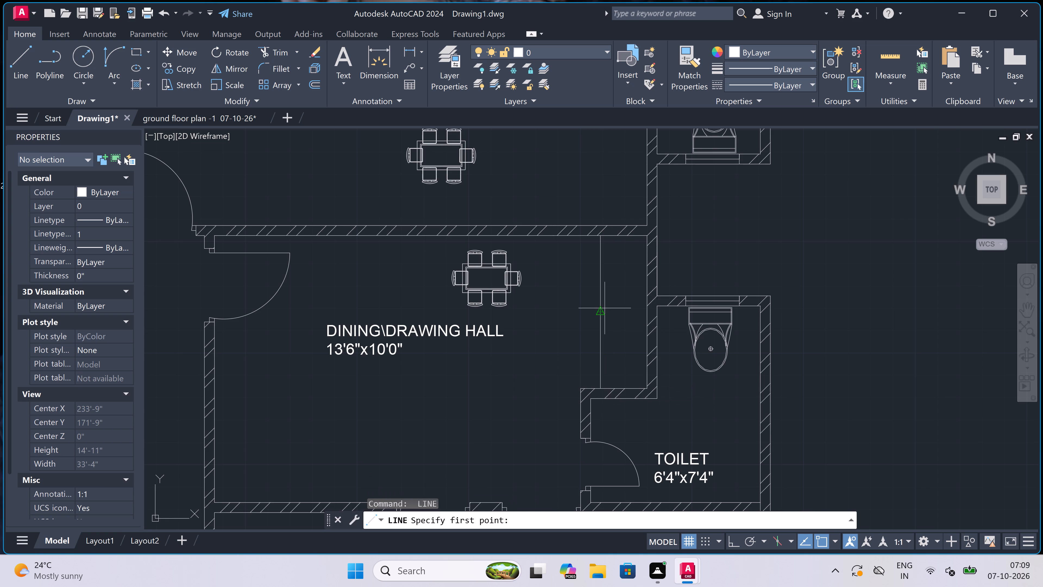
{"action": "scroll", "coordinate": [604, 307], "scroll_direction": "down", "scroll_amount": 2}
{"action": "scroll", "coordinate": [617, 228], "scroll_direction": "up", "scroll_amount": 1}
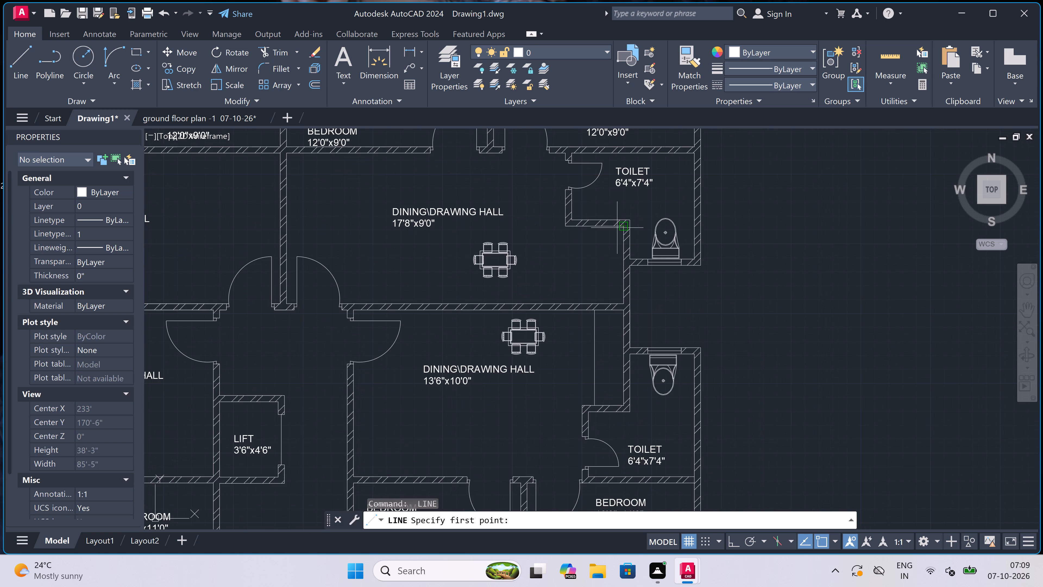
{"action": "scroll", "coordinate": [600, 230], "scroll_direction": "up", "scroll_amount": 1}
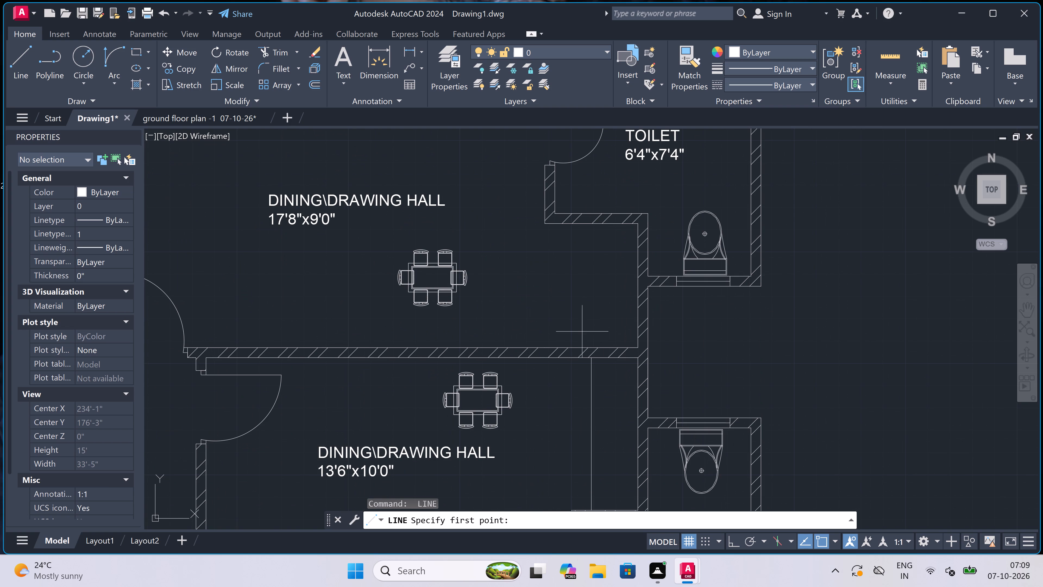
{"action": "left_click", "coordinate": [592, 345]}
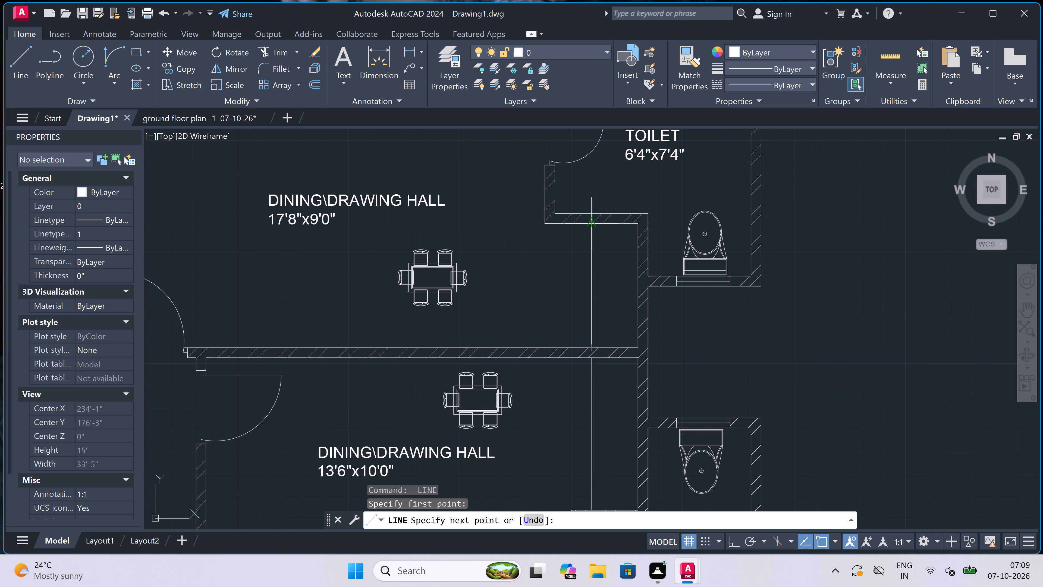
{"action": "key", "text": "F8"}
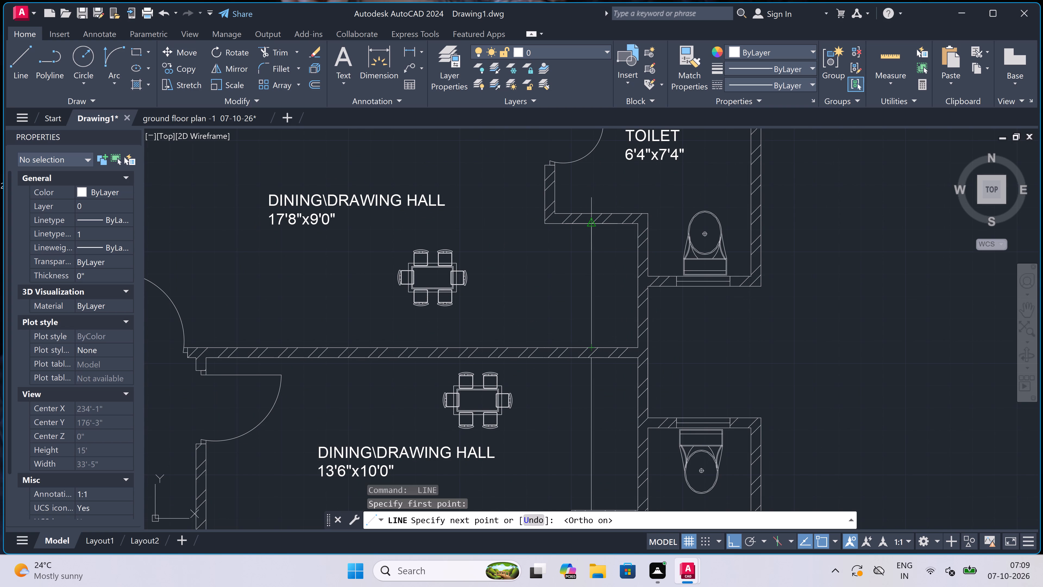
{"action": "left_click", "coordinate": [594, 224]}
{"action": "key", "text": "Escape"}
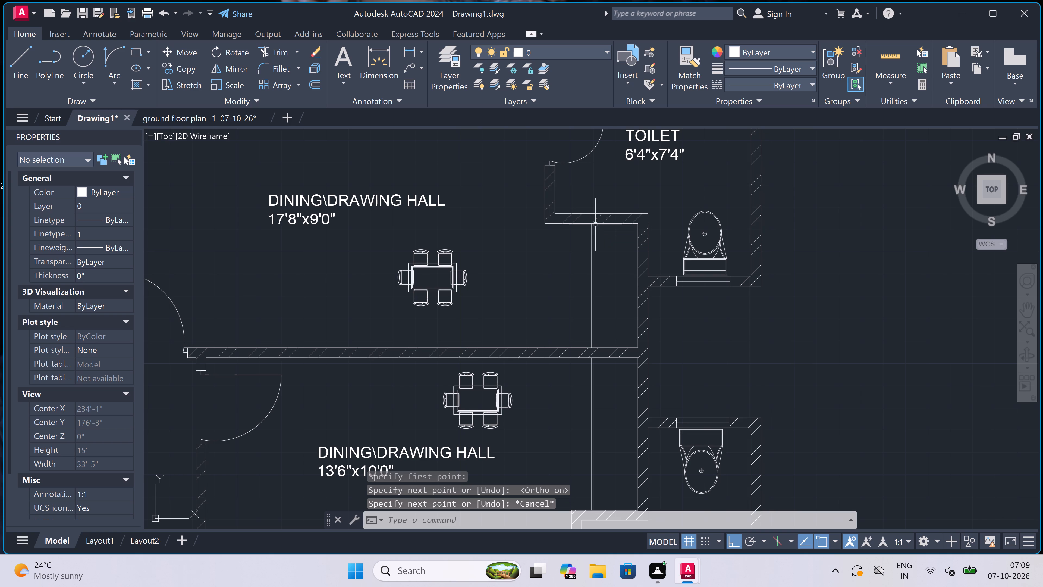
Trim the hatching out of the wall on the east side of the 17'8"x9'0" hall.
{"action": "type", "text": "tr"}
{"action": "key", "text": "space"}
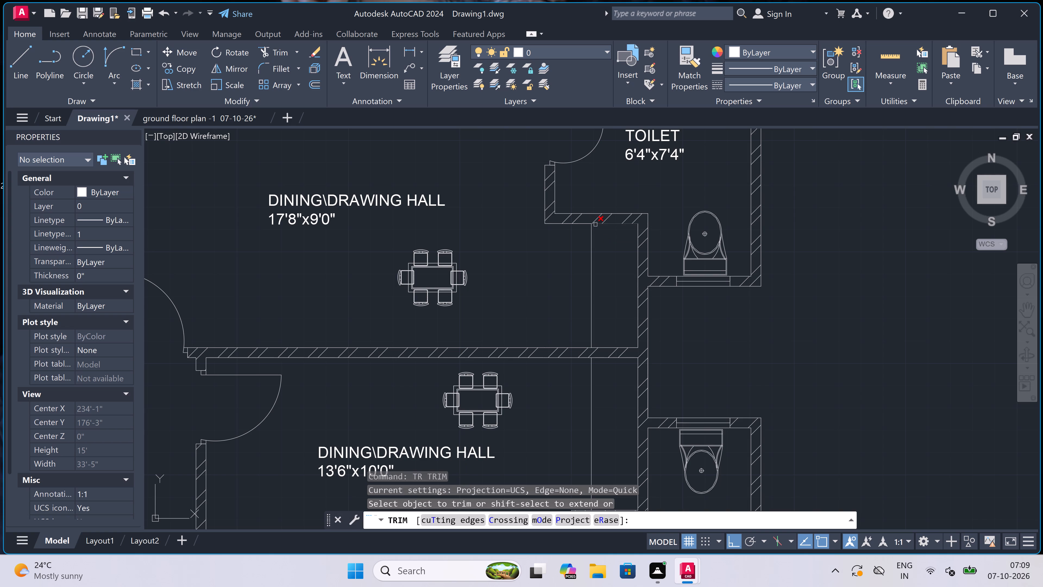
{"action": "triple_click", "coordinate": [640, 231]}
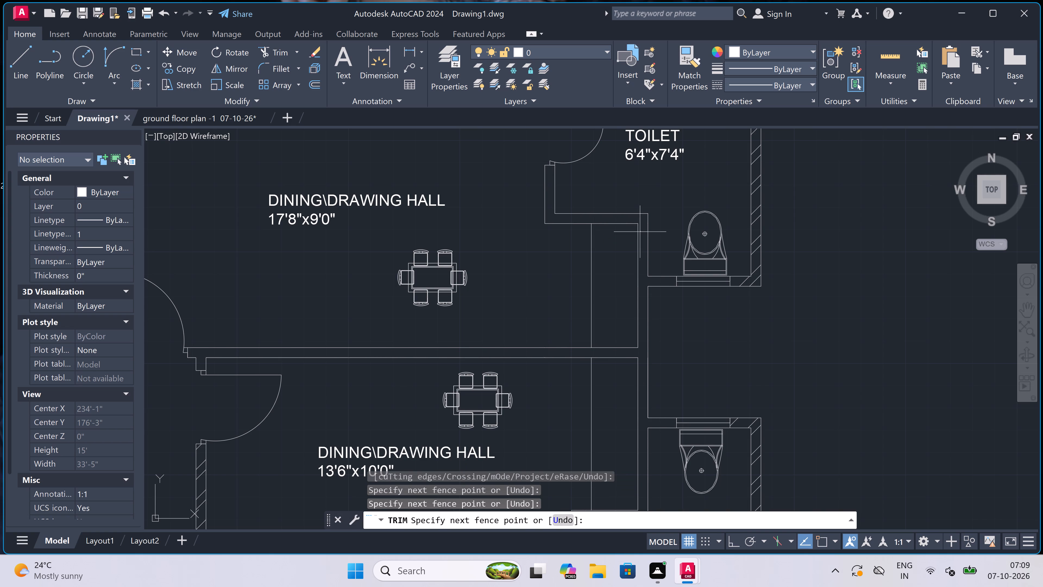
{"action": "key", "text": "Escape"}
Draw a window with two jambs and a centre line about 1'-9" long in the 17'8"x9'0" hall's east wall, just above the southeast corner.
{"action": "type", "text": "l"}
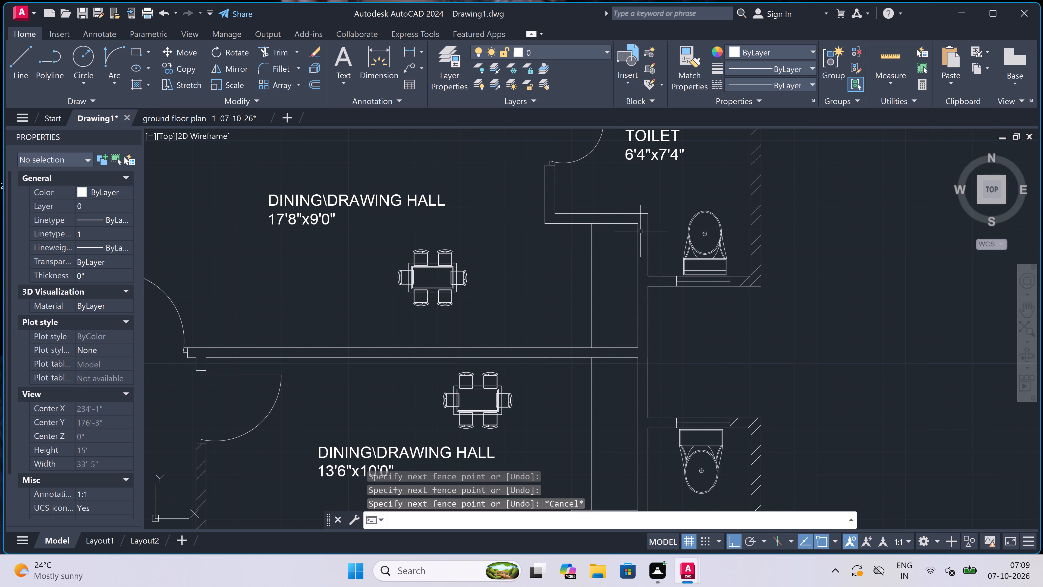
{"action": "key", "text": "space"}
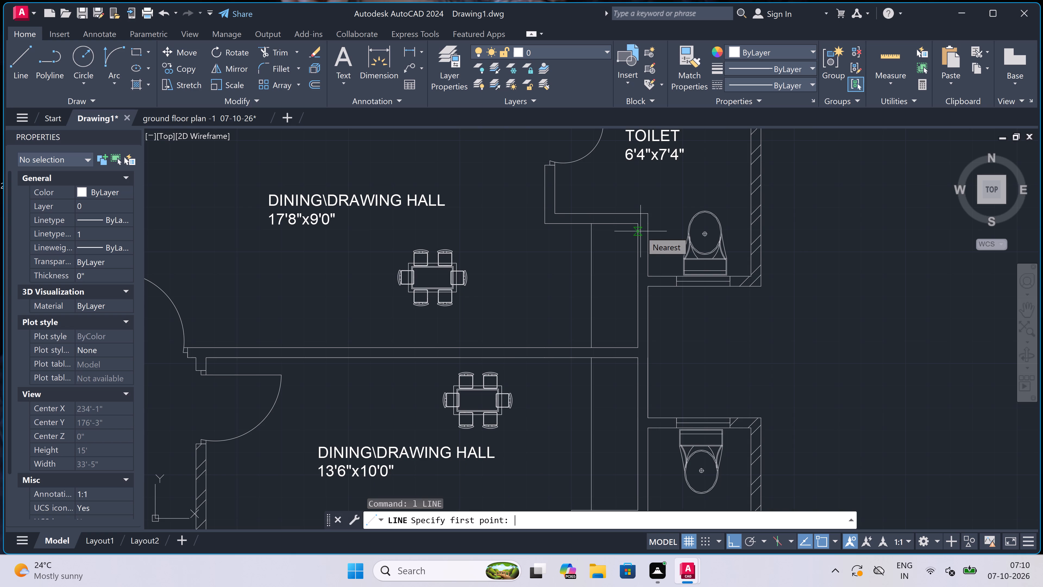
{"action": "scroll", "coordinate": [638, 349], "scroll_direction": "up", "scroll_amount": 3}
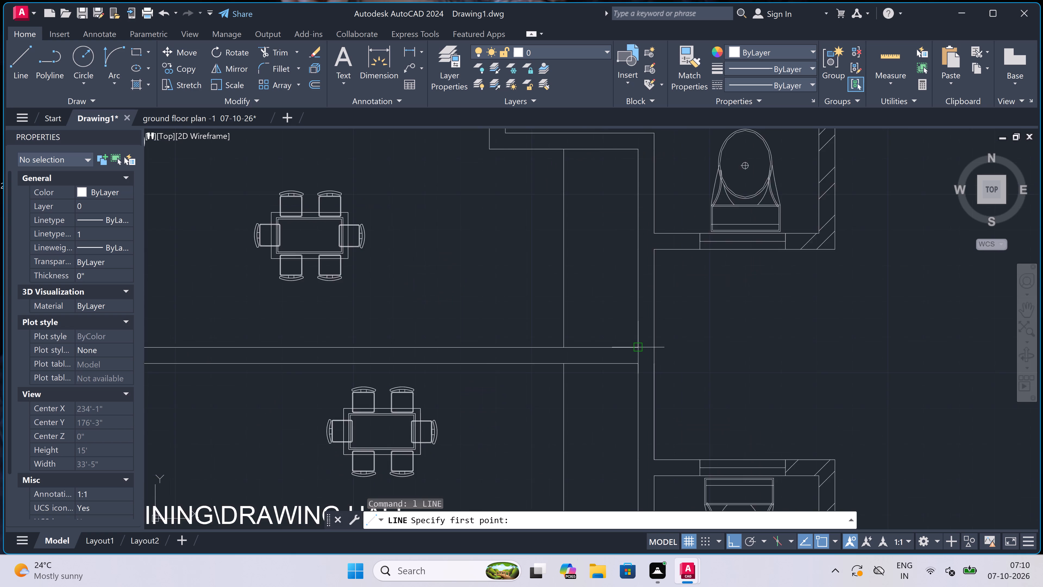
{"action": "left_click", "coordinate": [639, 327]}
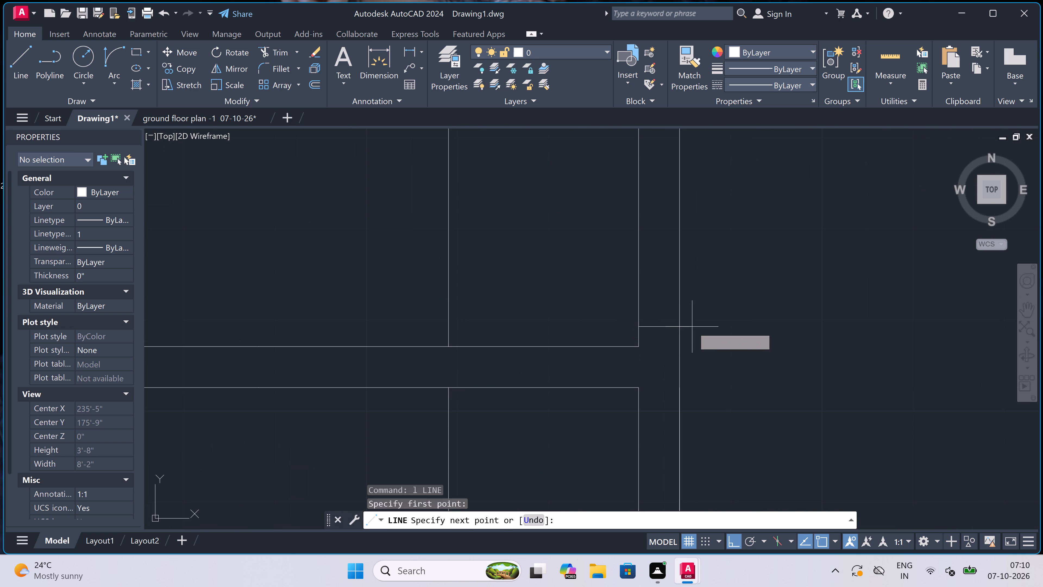
{"action": "left_click", "coordinate": [679, 326]}
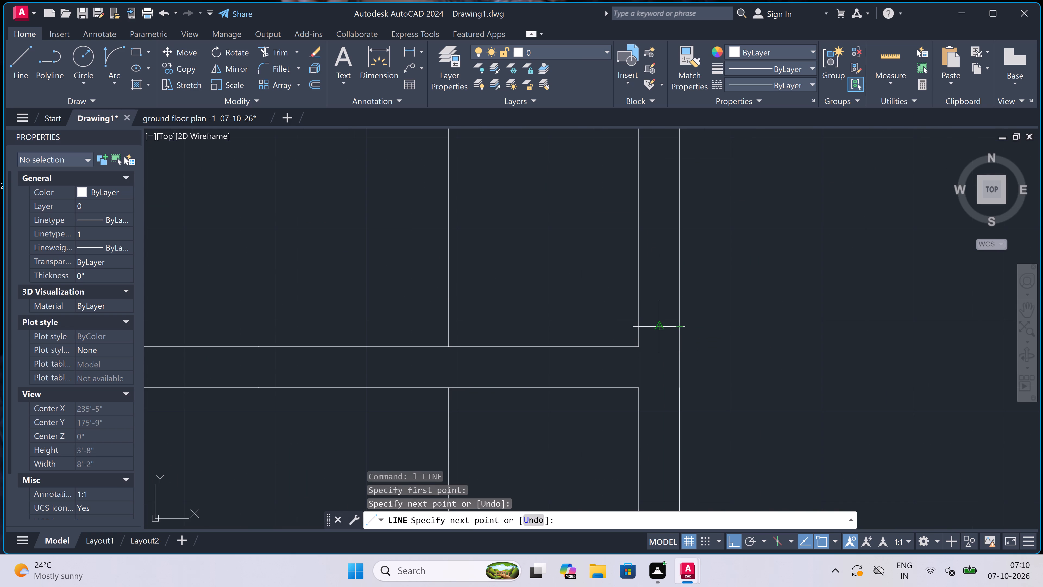
{"action": "left_click", "coordinate": [658, 325]}
{"action": "scroll", "coordinate": [663, 280], "scroll_direction": "down", "scroll_amount": 3}
{"action": "scroll", "coordinate": [664, 248], "scroll_direction": "up", "scroll_amount": 3}
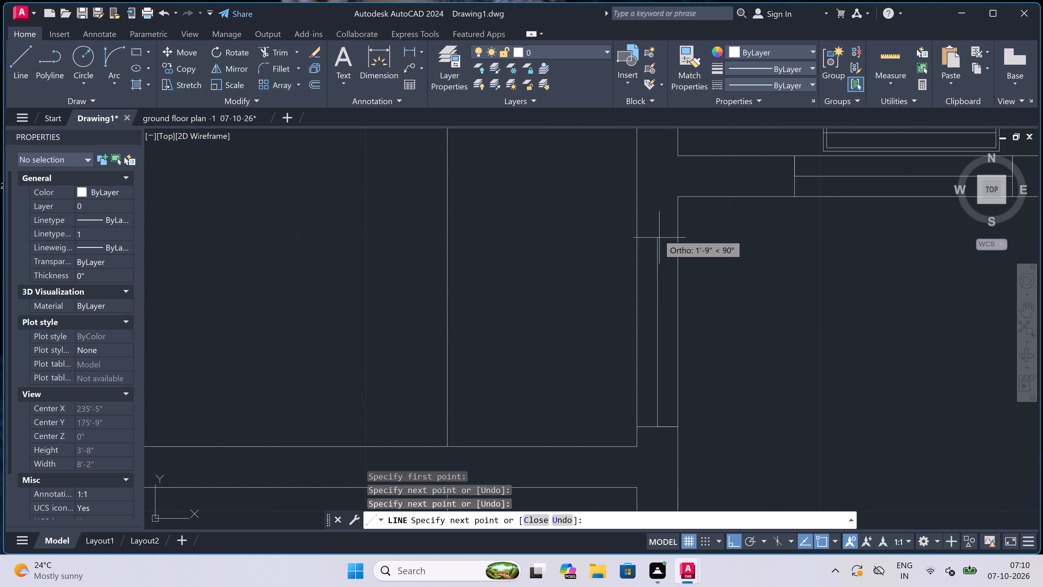
{"action": "left_click", "coordinate": [658, 239]}
{"action": "left_click", "coordinate": [635, 239]}
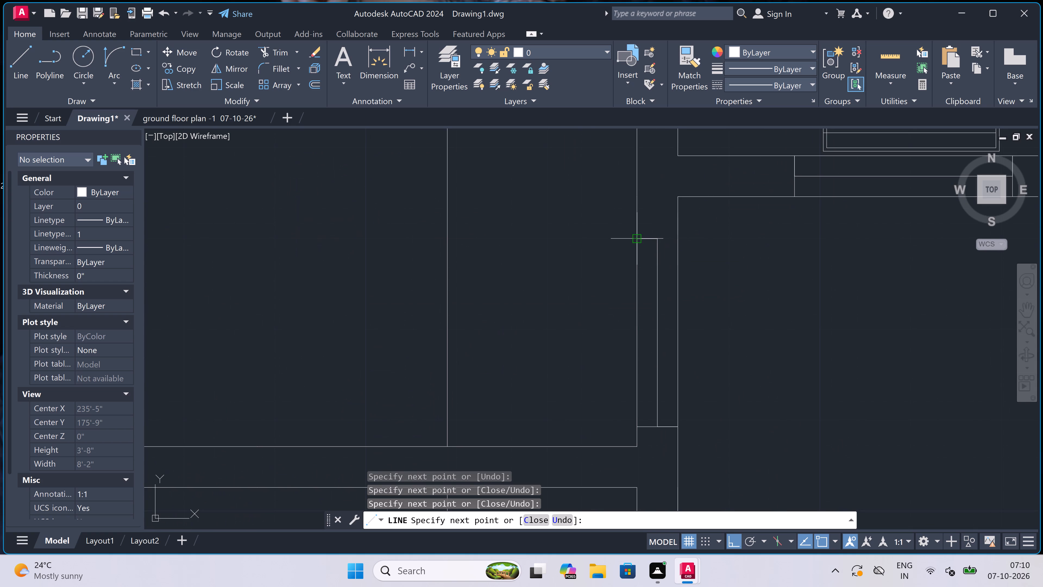
{"action": "left_click", "coordinate": [680, 243]}
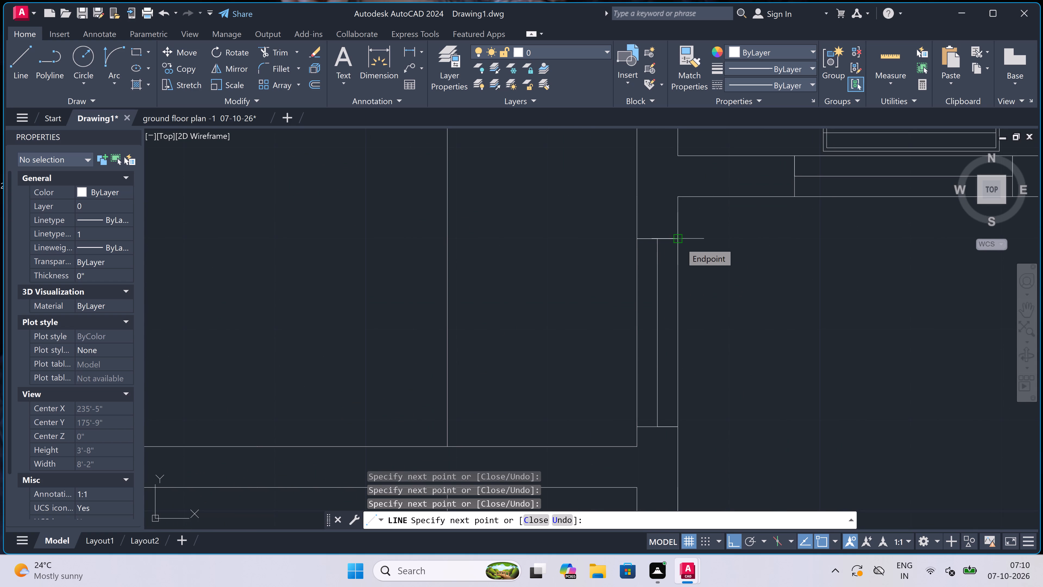
{"action": "key", "text": "Escape"}
Draw a window with two jambs and a centre line about 1'-9" long in the 13'6"x10'0" hall's east wall, just below its northeast corner.
{"action": "key", "text": "space"}
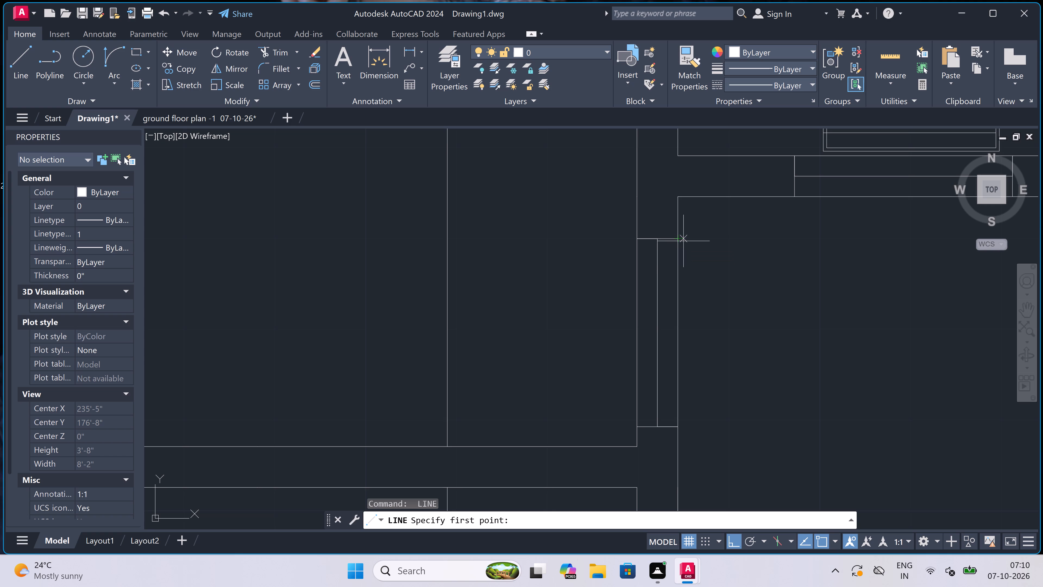
{"action": "scroll", "coordinate": [605, 226], "scroll_direction": "down", "scroll_amount": 3}
{"action": "scroll", "coordinate": [615, 288], "scroll_direction": "up", "scroll_amount": 2}
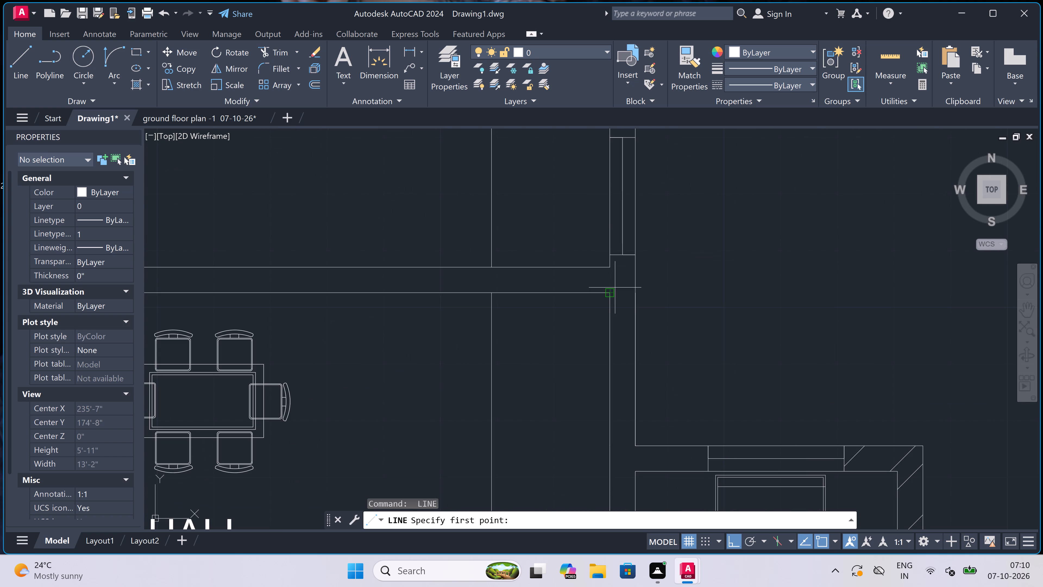
{"action": "left_click", "coordinate": [610, 310]}
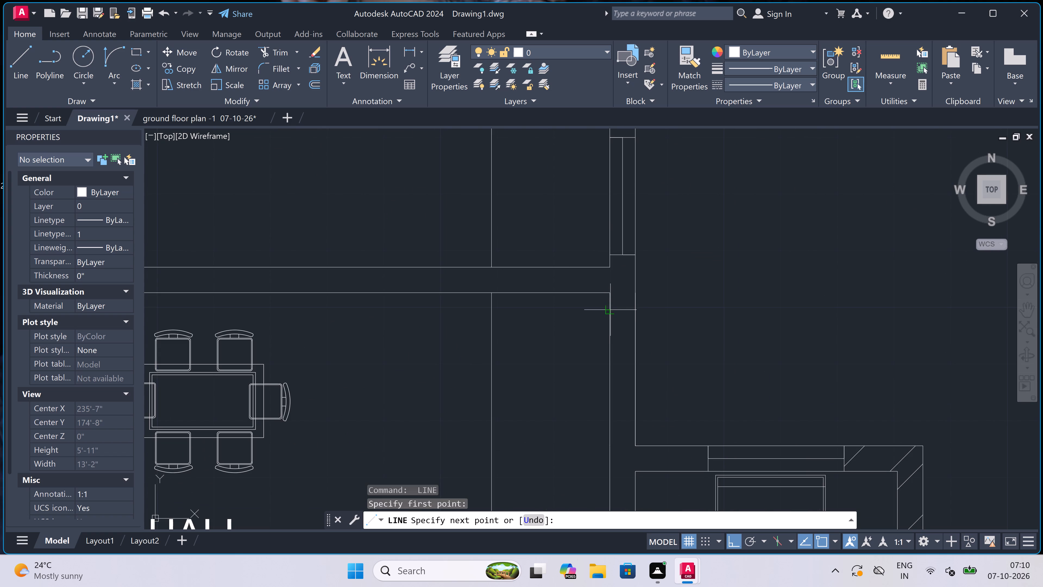
{"action": "left_click", "coordinate": [633, 308]}
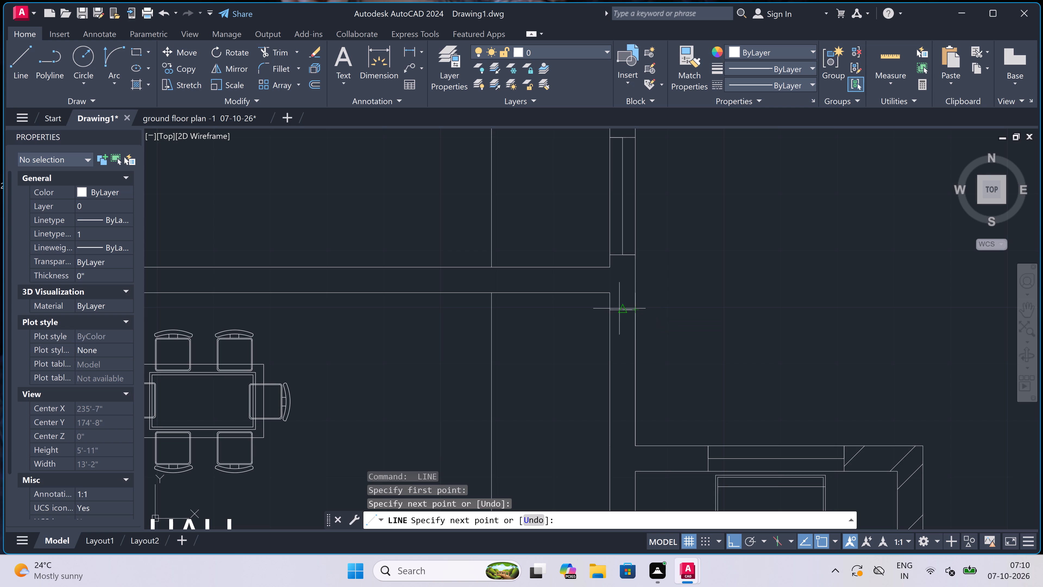
{"action": "left_click", "coordinate": [619, 308]}
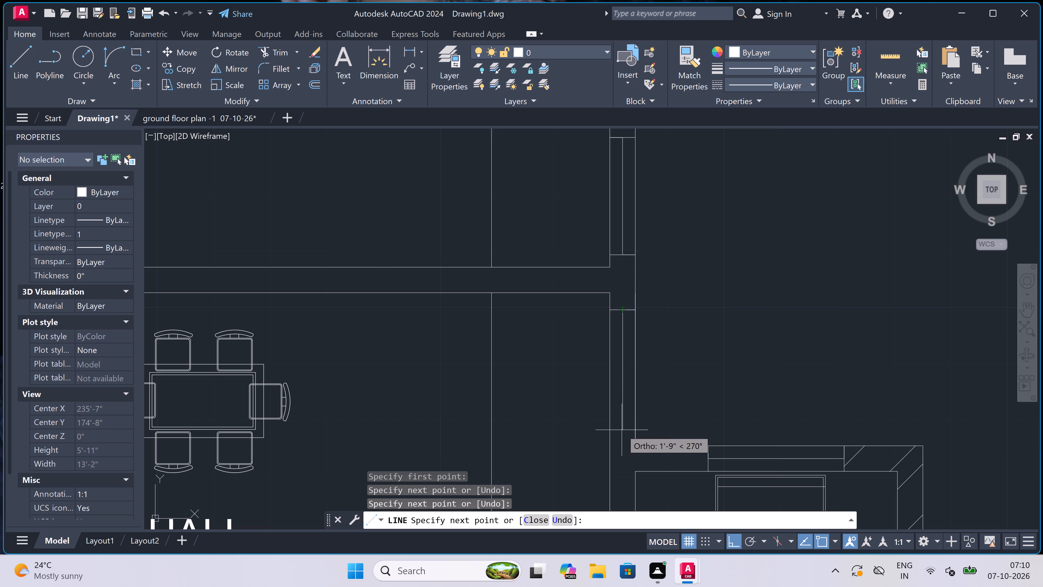
{"action": "double_click", "coordinate": [622, 427]}
{"action": "left_click", "coordinate": [608, 429]}
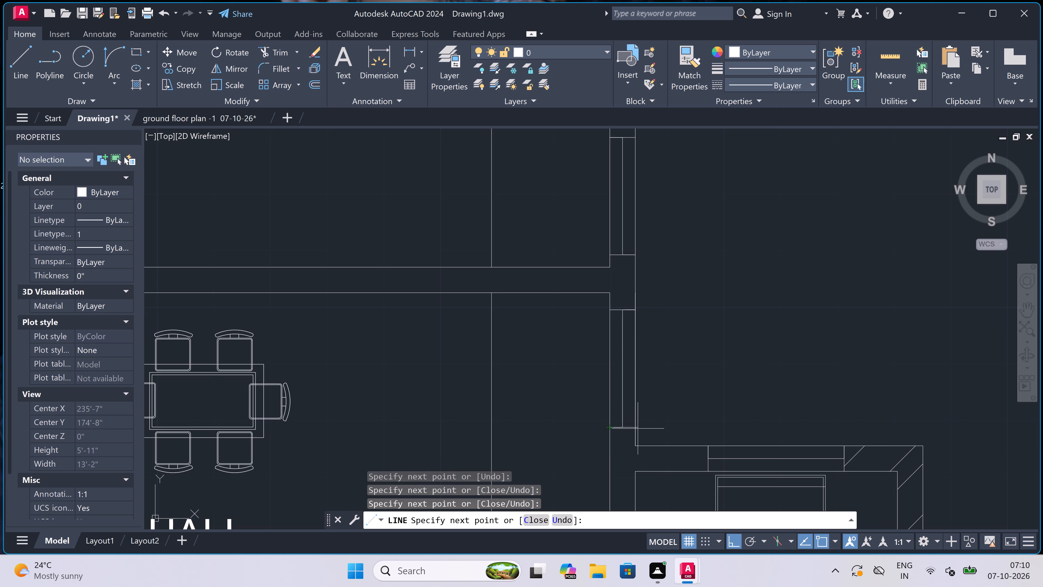
{"action": "left_click", "coordinate": [632, 431]}
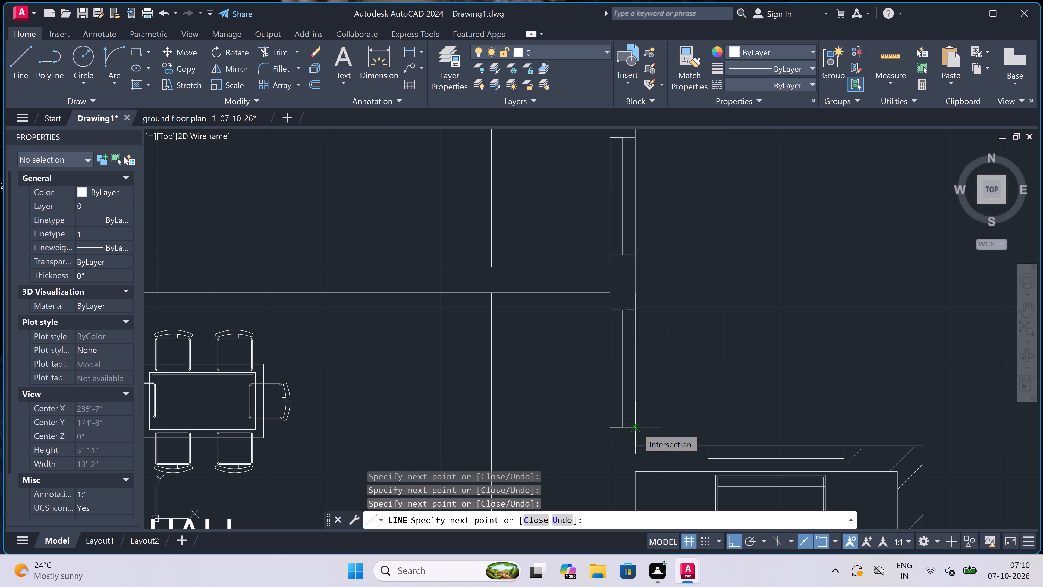
{"action": "key", "text": "Escape"}
Hatch the wall between the two eastern halls and the walls separating each hall from its toilet with the ANSI32 pattern.
{"action": "type", "text": "h"}
{"action": "key", "text": "space"}
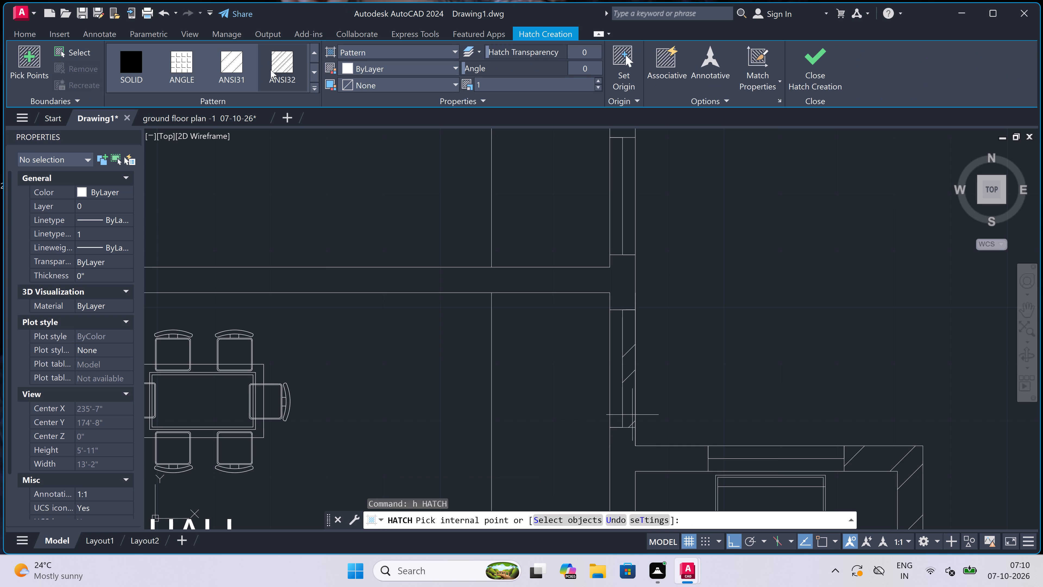
{"action": "double_click", "coordinate": [281, 63]}
{"action": "left_click", "coordinate": [618, 281]}
{"action": "scroll", "coordinate": [618, 280], "scroll_direction": "down", "scroll_amount": 2}
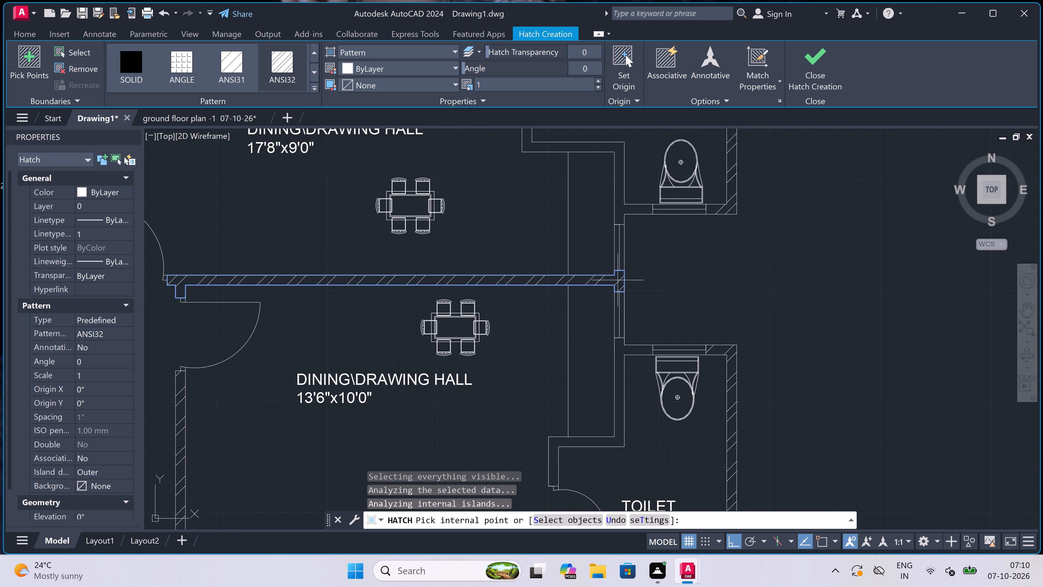
{"action": "scroll", "coordinate": [618, 280], "scroll_direction": "down", "scroll_amount": 1}
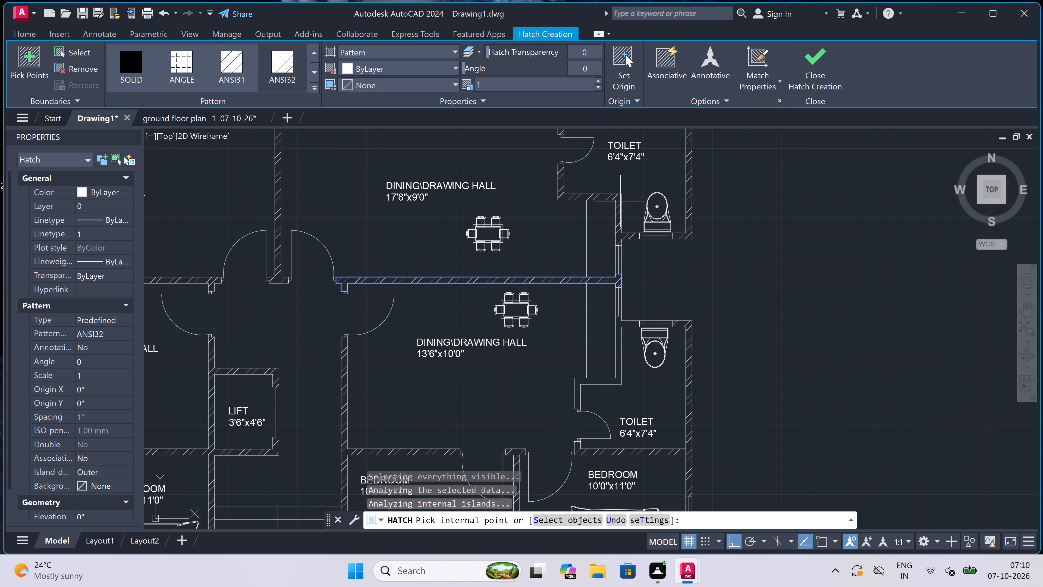
{"action": "left_click", "coordinate": [620, 201]}
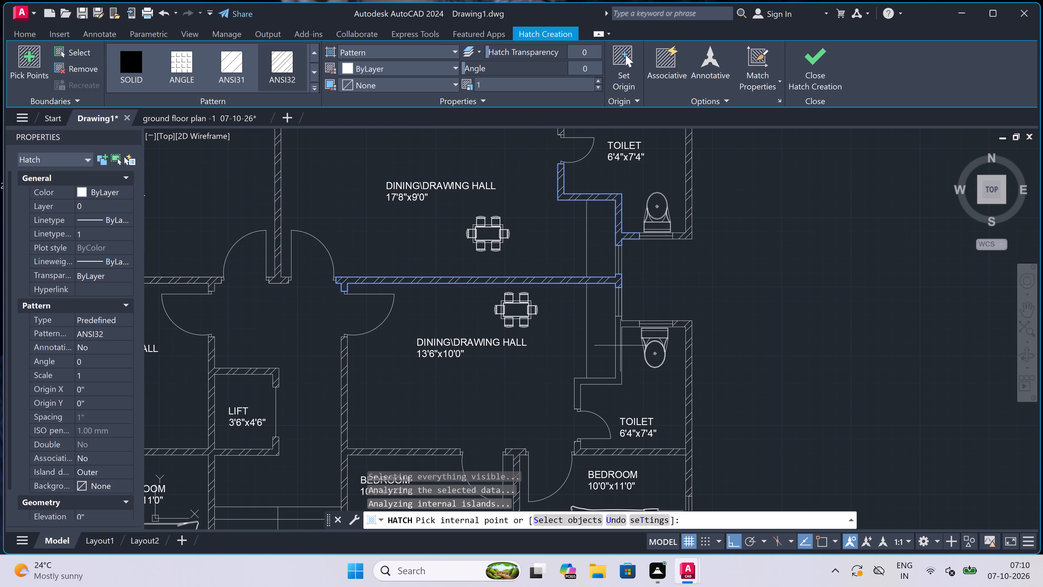
{"action": "left_click", "coordinate": [619, 343]}
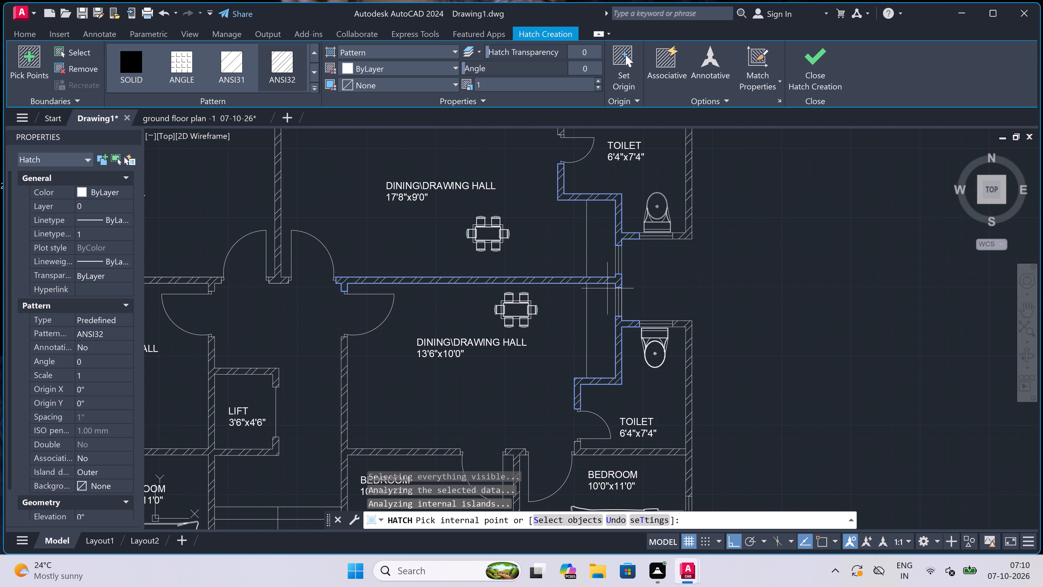
{"action": "scroll", "coordinate": [602, 287], "scroll_direction": "down", "scroll_amount": 2}
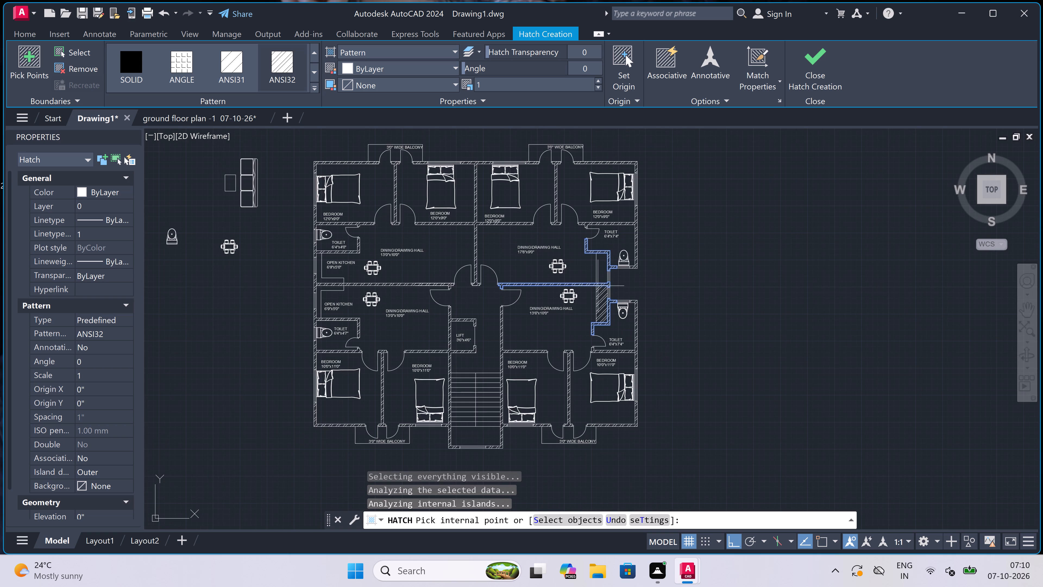
{"action": "scroll", "coordinate": [639, 280], "scroll_direction": "up", "scroll_amount": 1}
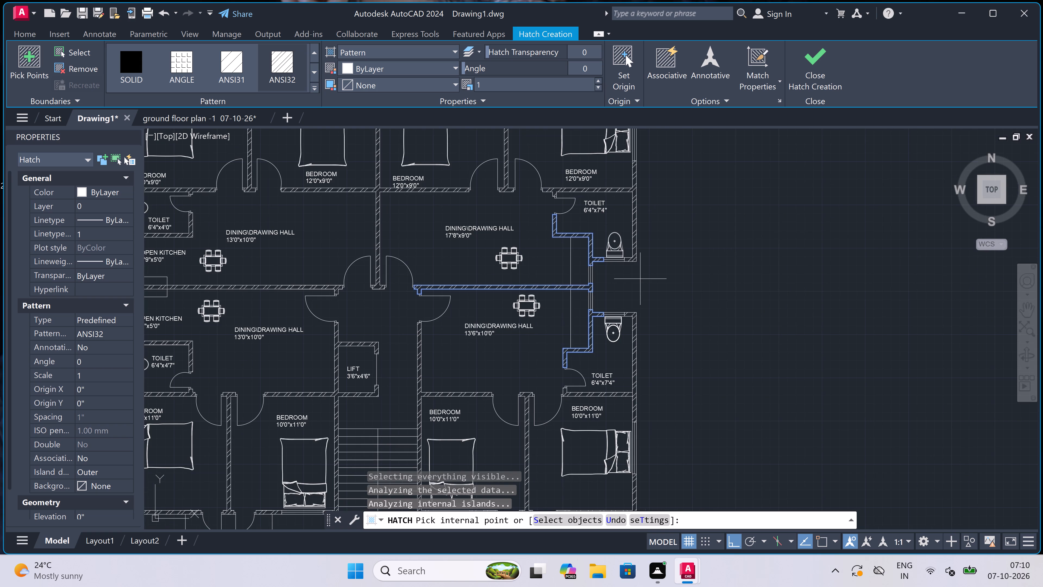
{"action": "key", "text": "Escape"}
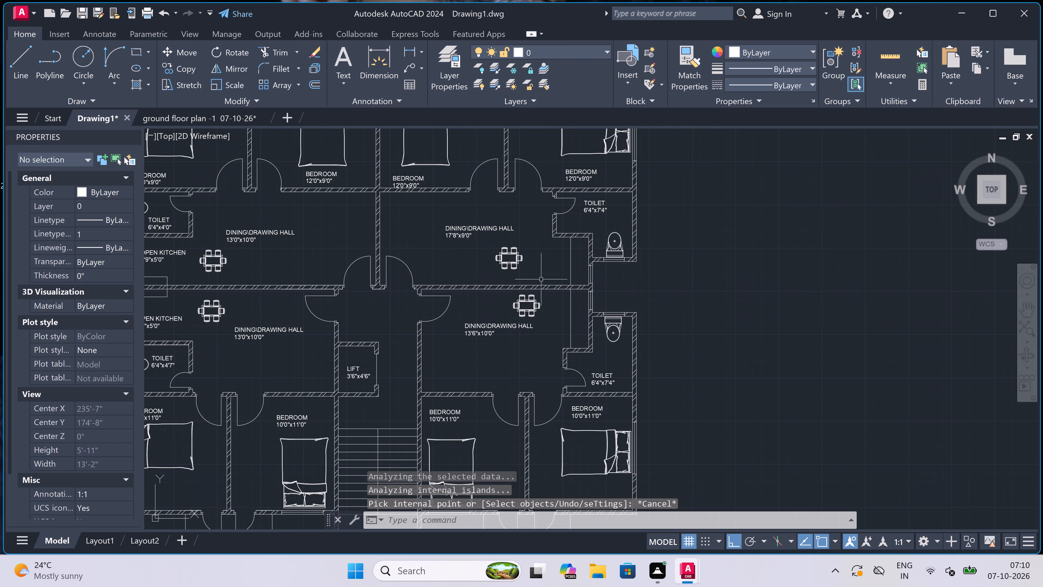
Add the multiline text KITCHEN in the 17'8"x9'0" hall, between the dining table and the counter line.
{"action": "scroll", "coordinate": [468, 233], "scroll_direction": "up", "scroll_amount": 1}
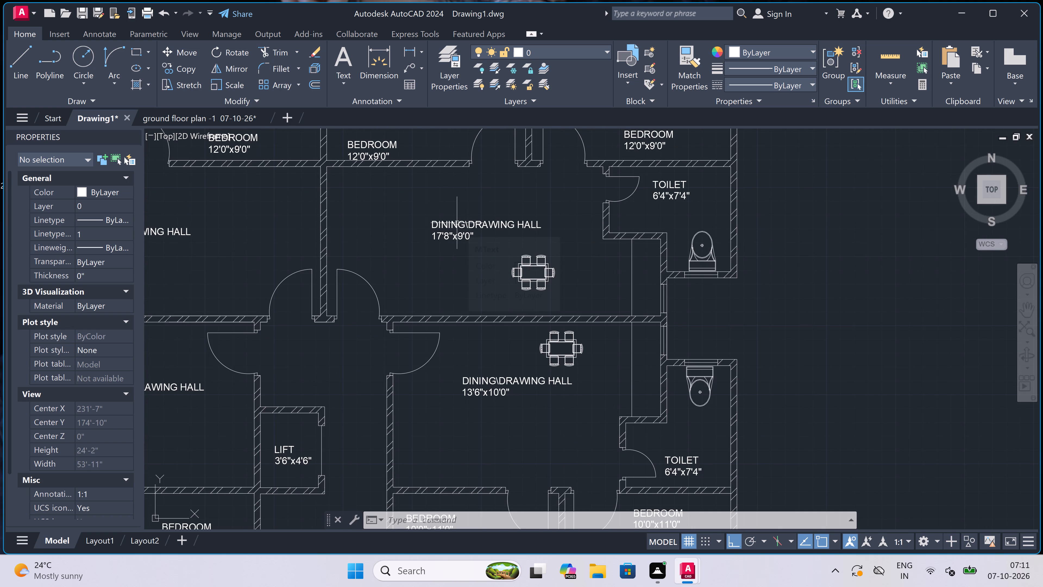
{"action": "scroll", "coordinate": [457, 223], "scroll_direction": "down", "scroll_amount": 1}
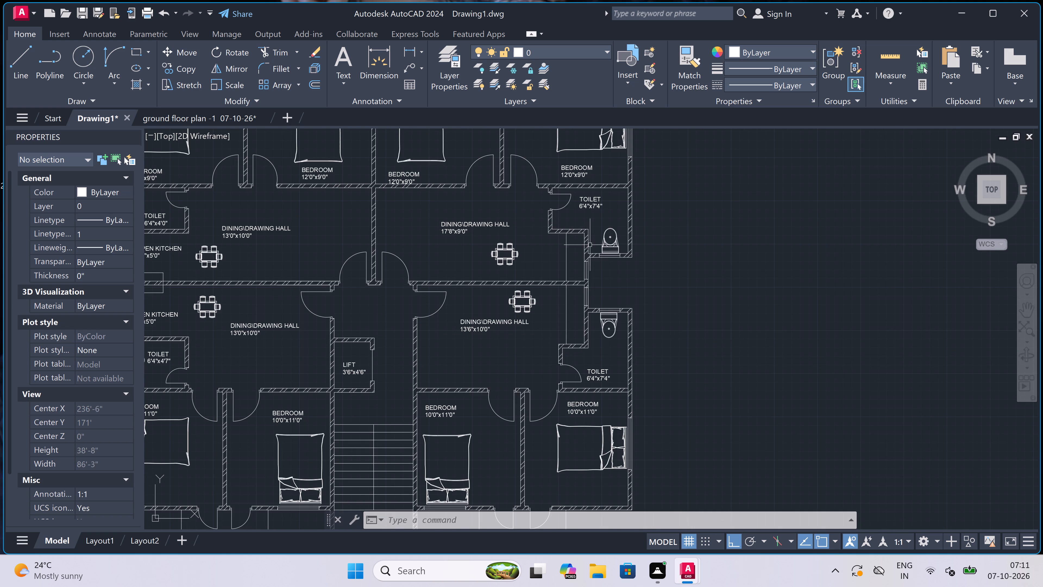
{"action": "scroll", "coordinate": [586, 259], "scroll_direction": "up", "scroll_amount": 2}
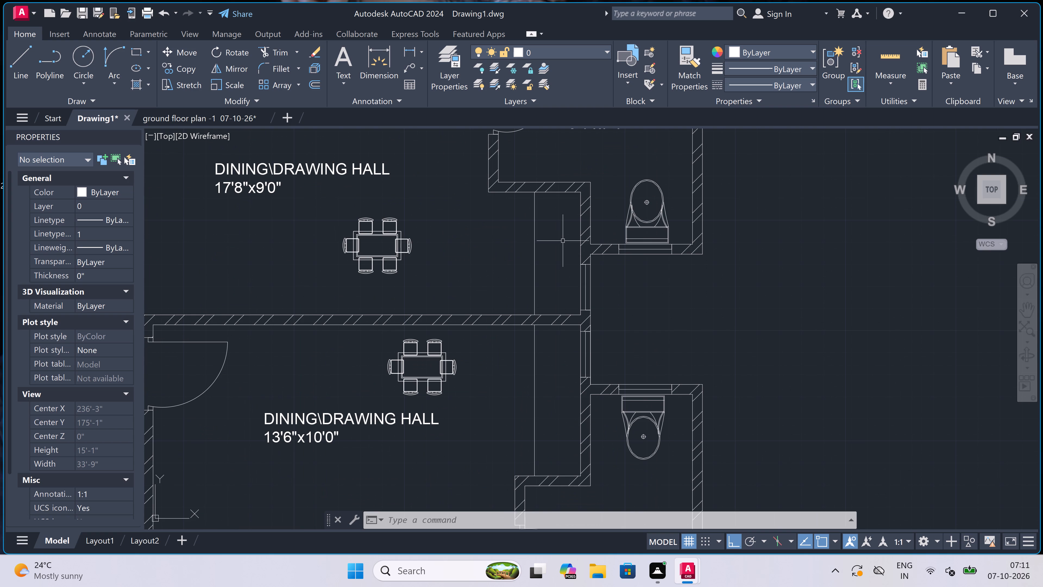
{"action": "type", "text": "mt"}
{"action": "key", "text": "space"}
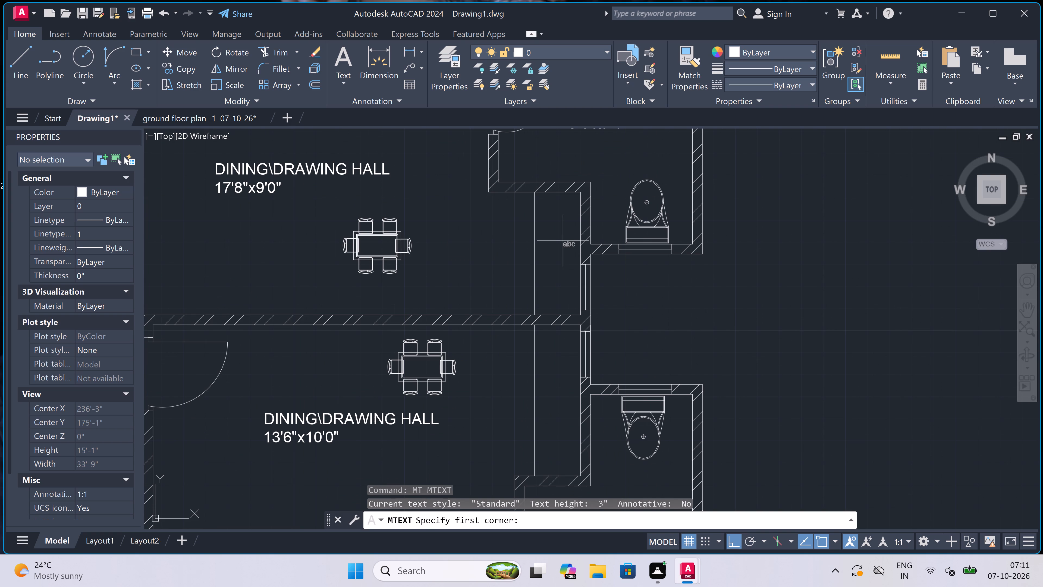
{"action": "scroll", "coordinate": [564, 237], "scroll_direction": "up", "scroll_amount": 2}
{"action": "scroll", "coordinate": [564, 237], "scroll_direction": "down", "scroll_amount": 1}
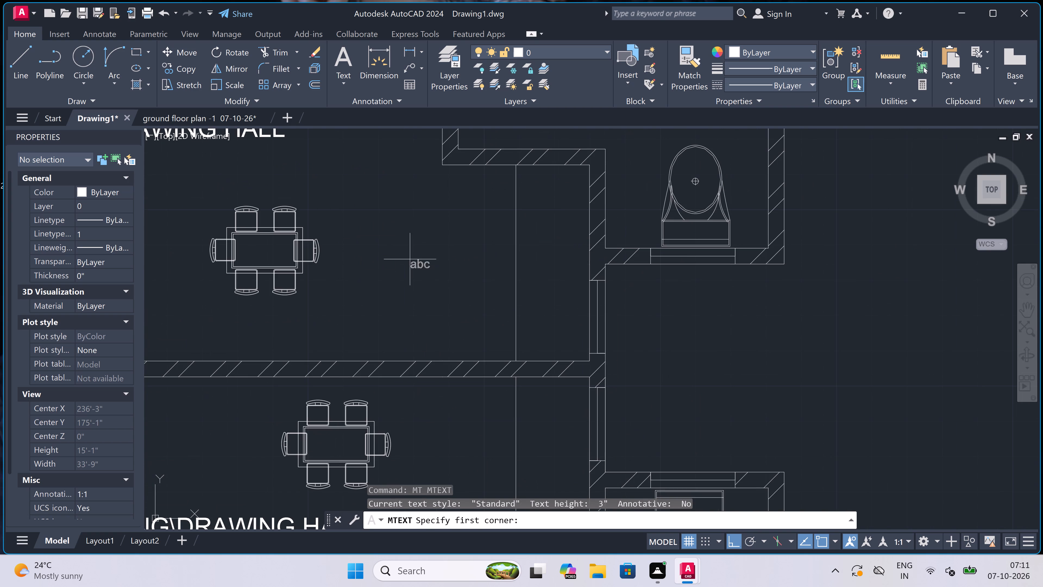
{"action": "left_click_drag", "start_coordinate": [390, 263], "coordinate": [393, 263]}
{"action": "left_click", "coordinate": [994, 292]}
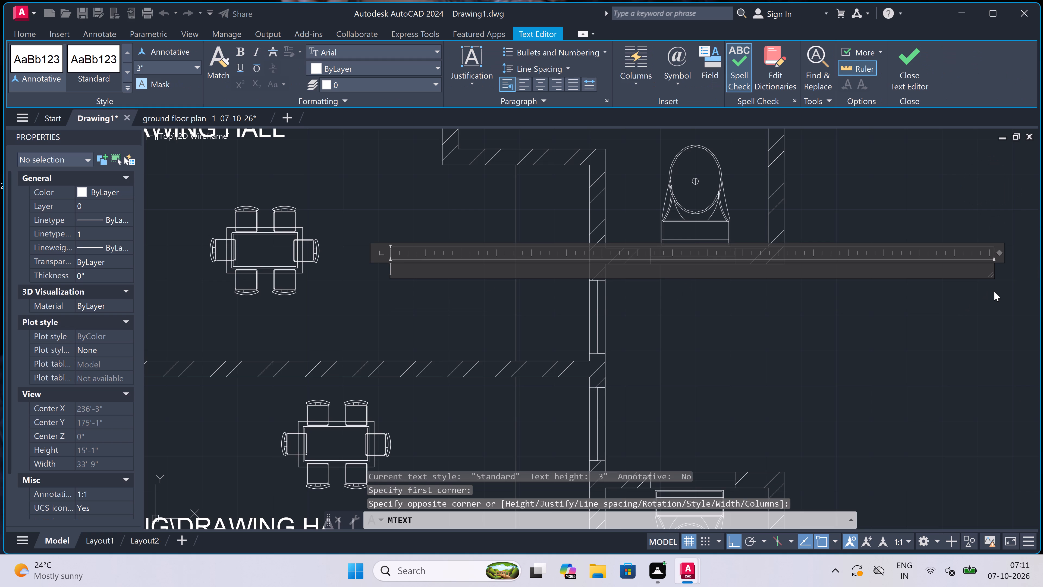
{"action": "type", "text": "KITC"}
{"action": "type", "text": "HE"}
{"action": "key", "text": "n"}
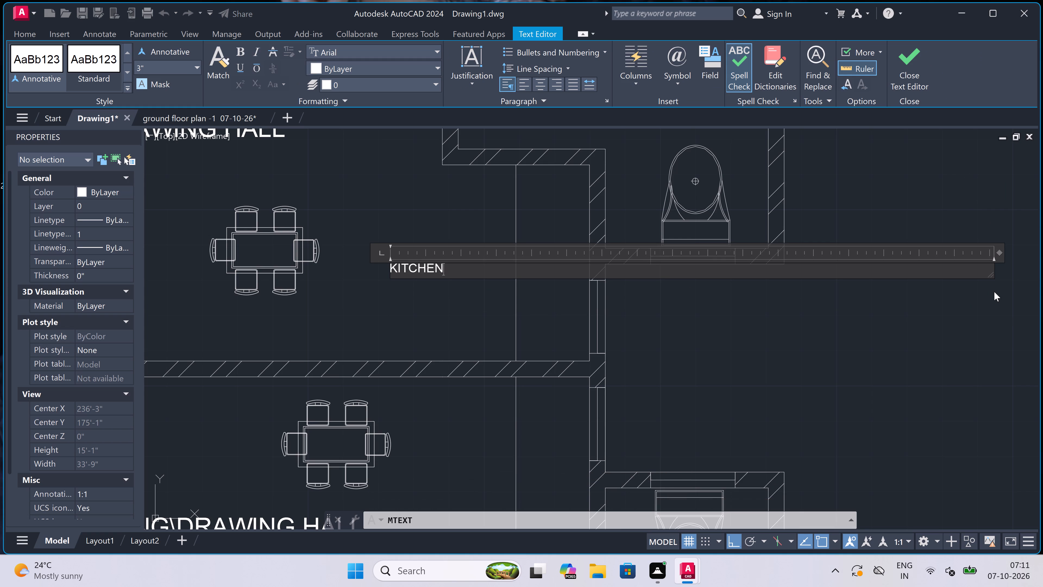
{"action": "left_click", "coordinate": [441, 310]}
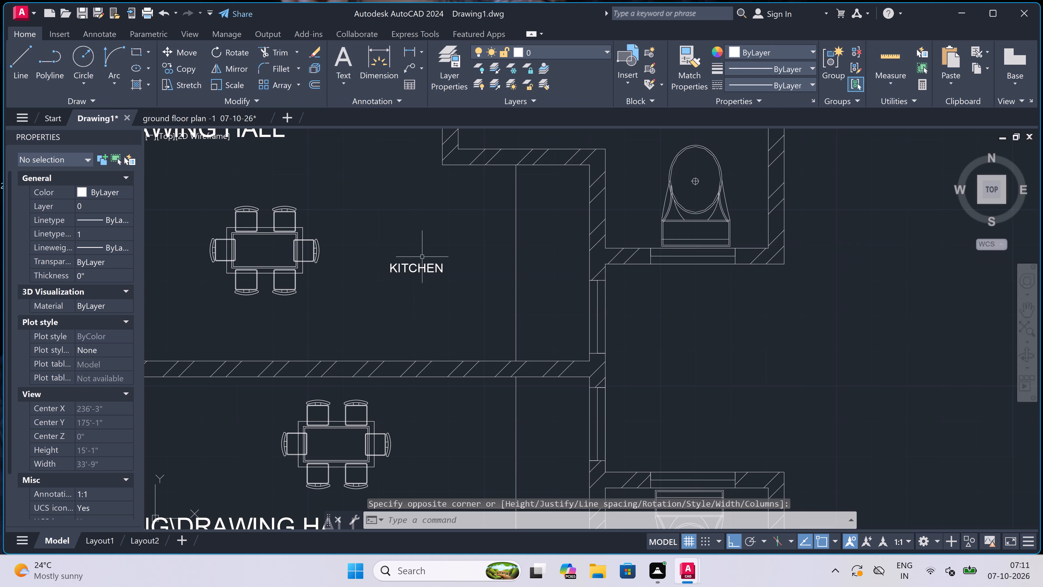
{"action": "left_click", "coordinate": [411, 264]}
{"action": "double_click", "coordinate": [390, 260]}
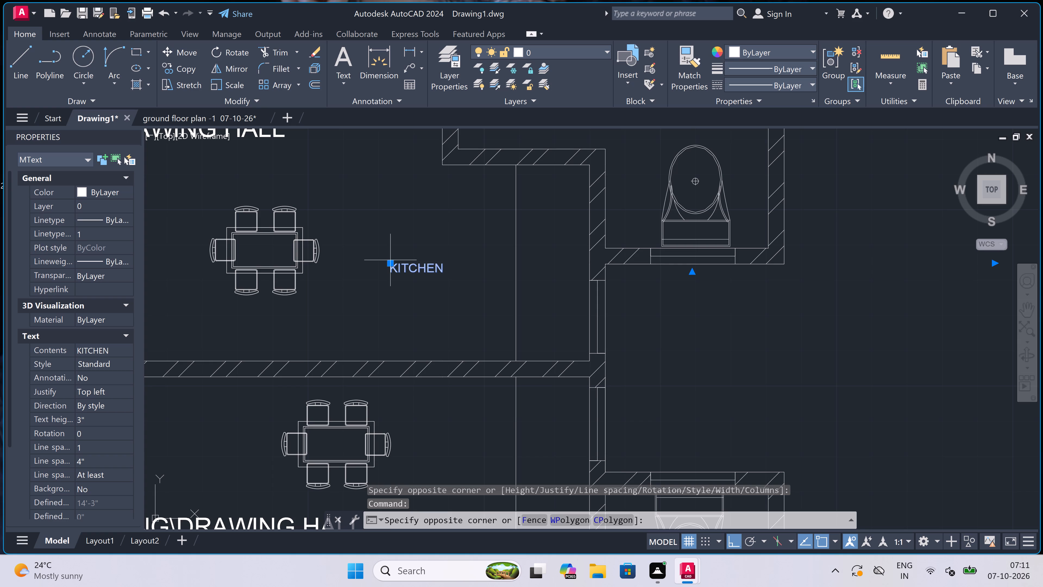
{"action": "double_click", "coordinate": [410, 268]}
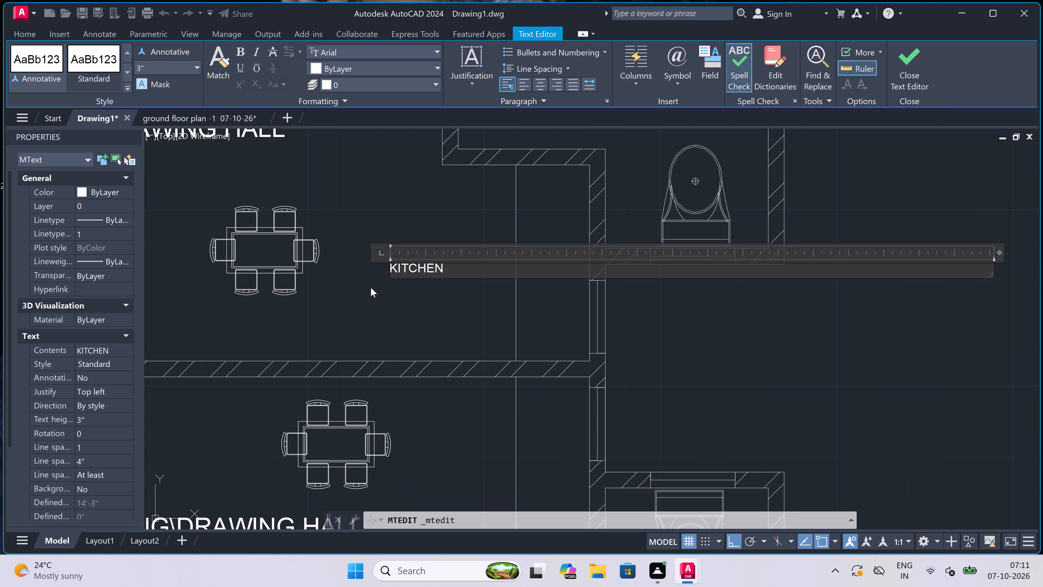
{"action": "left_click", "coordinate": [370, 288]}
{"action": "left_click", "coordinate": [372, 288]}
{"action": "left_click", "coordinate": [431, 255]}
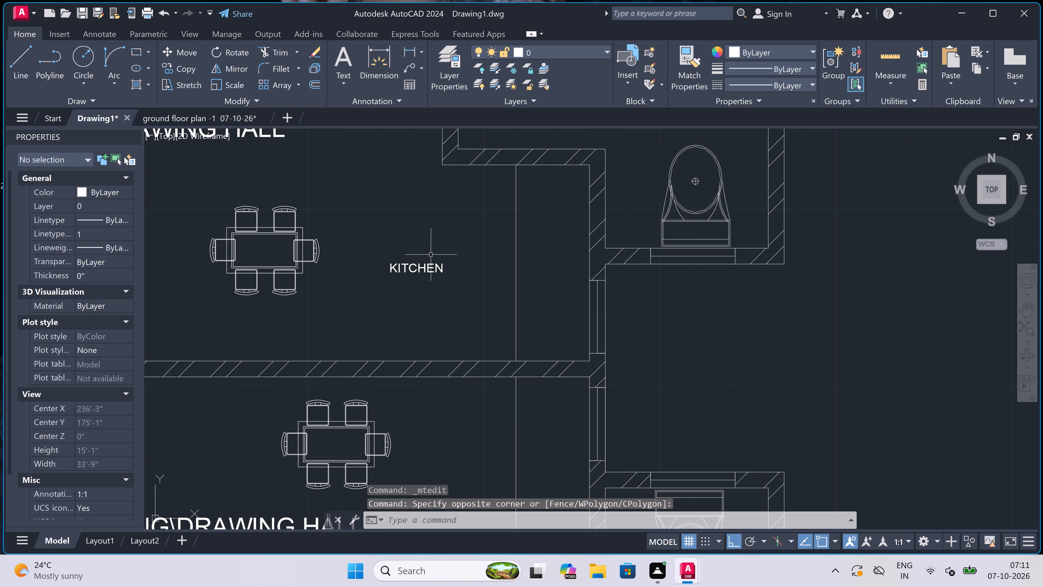
Set the KITCHEN label's text height to 5".
{"action": "left_click", "coordinate": [431, 255]}
{"action": "double_click", "coordinate": [400, 286]}
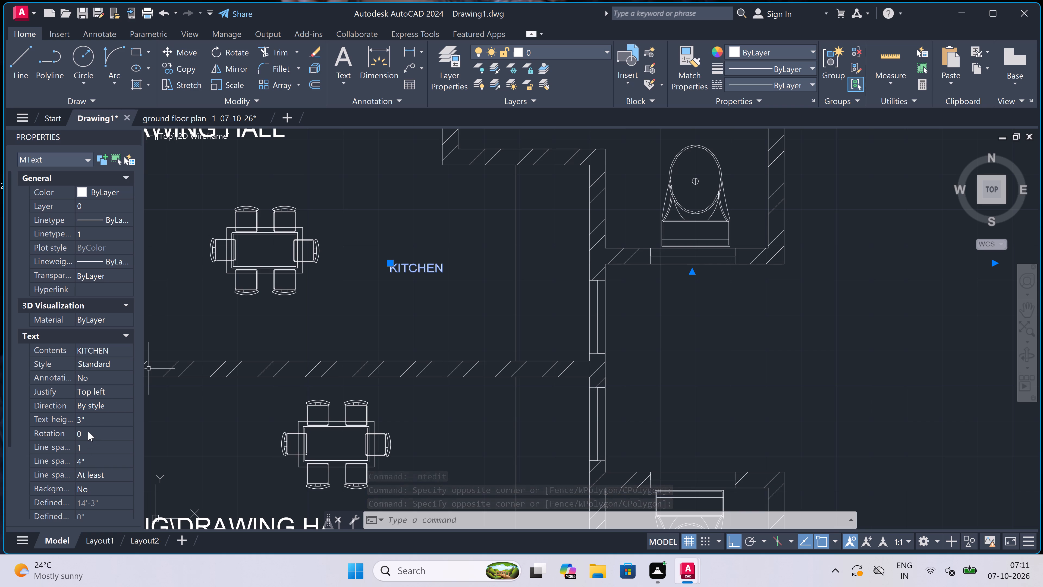
{"action": "scroll", "coordinate": [88, 432], "scroll_direction": "down", "scroll_amount": 1}
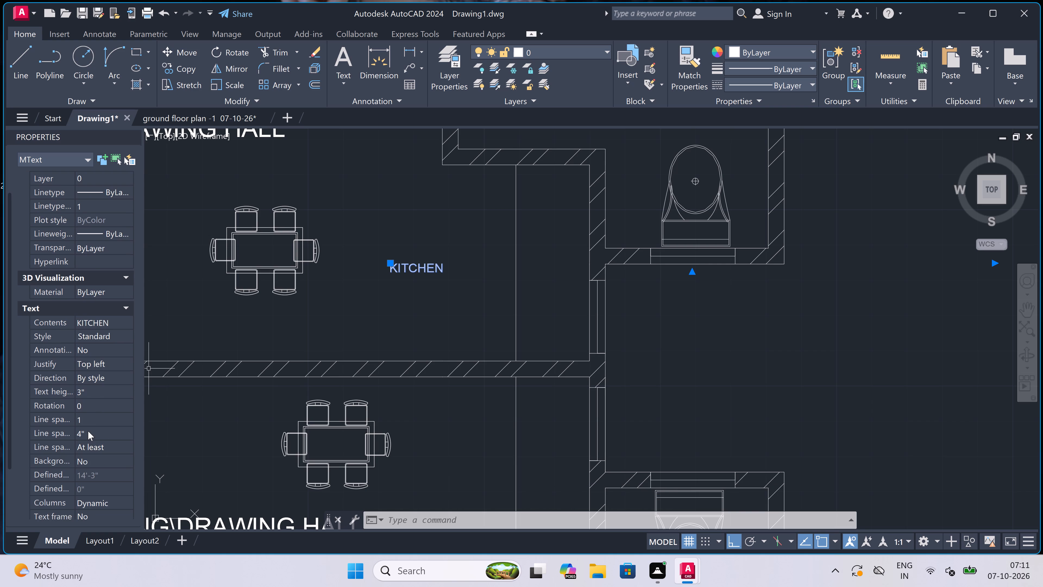
{"action": "scroll", "coordinate": [88, 431], "scroll_direction": "down", "scroll_amount": 2}
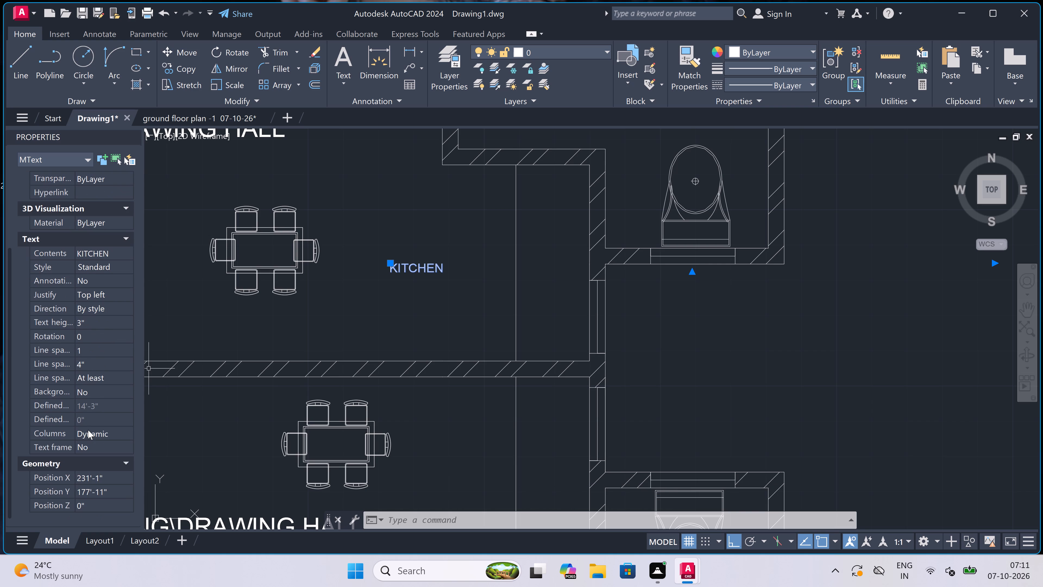
{"action": "left_click", "coordinate": [99, 324]}
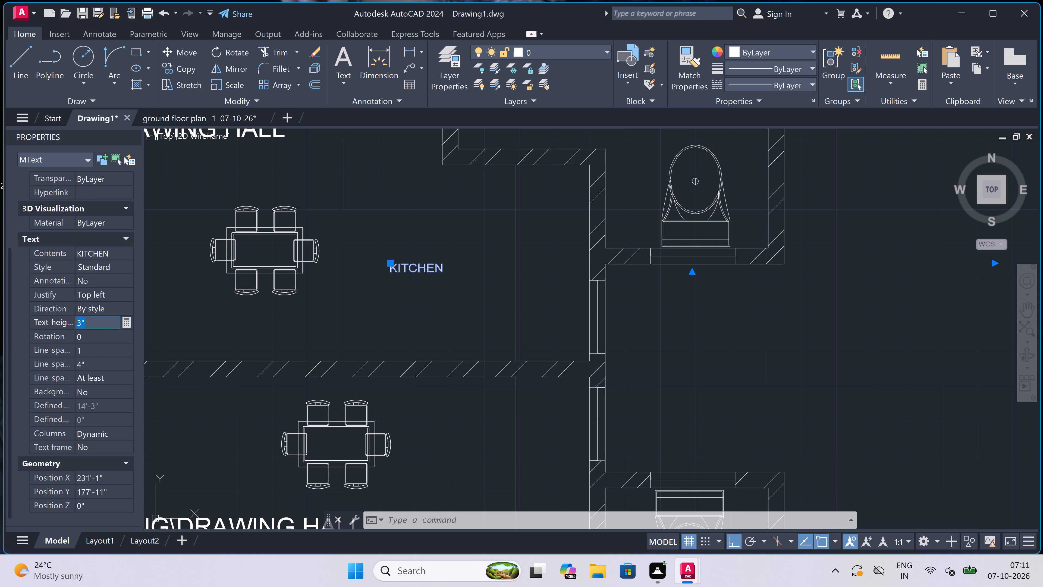
{"action": "key", "text": "BackSpace"}
{"action": "key", "text": "BackSpace"}
{"action": "key", "text": "5"}
{"action": "key", "text": "shift+quotedbl"}
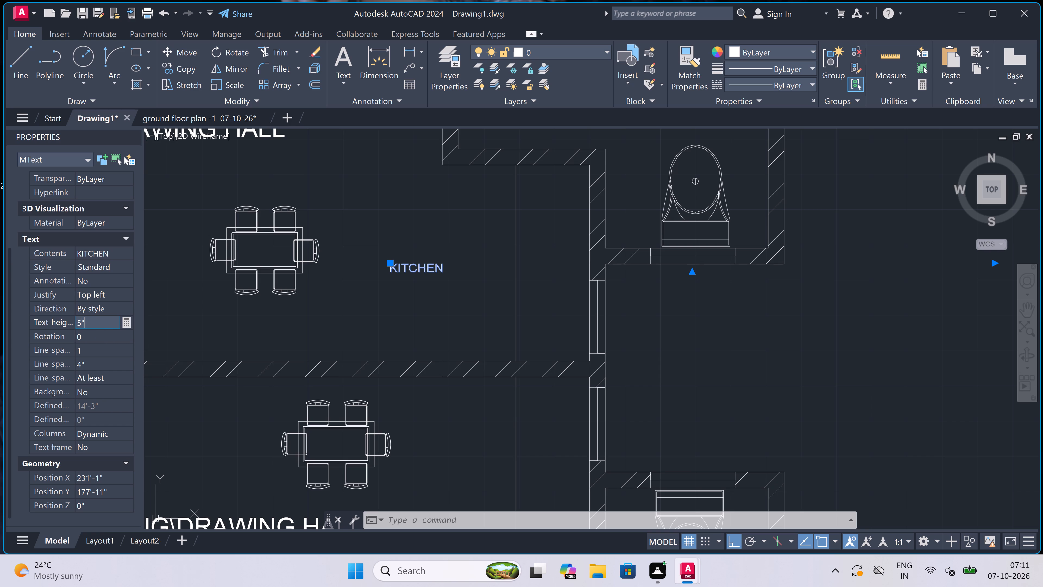
{"action": "left_click_drag", "start_coordinate": [384, 301], "coordinate": [385, 304]}
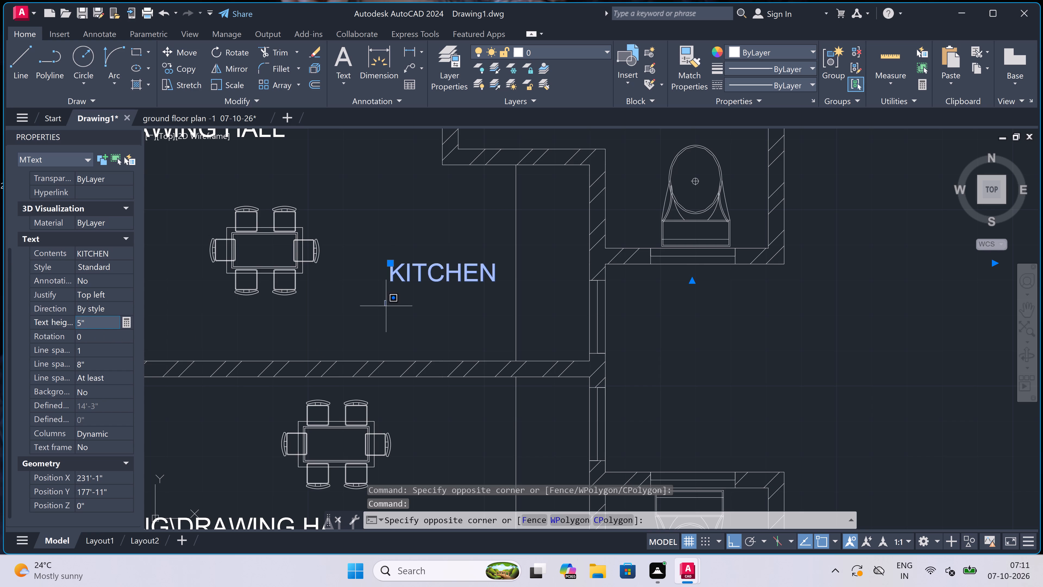
Shift the KITCHEN label slightly west in the 17'8"x9'0" hall, keeping it between the dining table and the counter line.
{"action": "left_click", "coordinate": [389, 265]}
{"action": "left_click", "coordinate": [389, 265]}
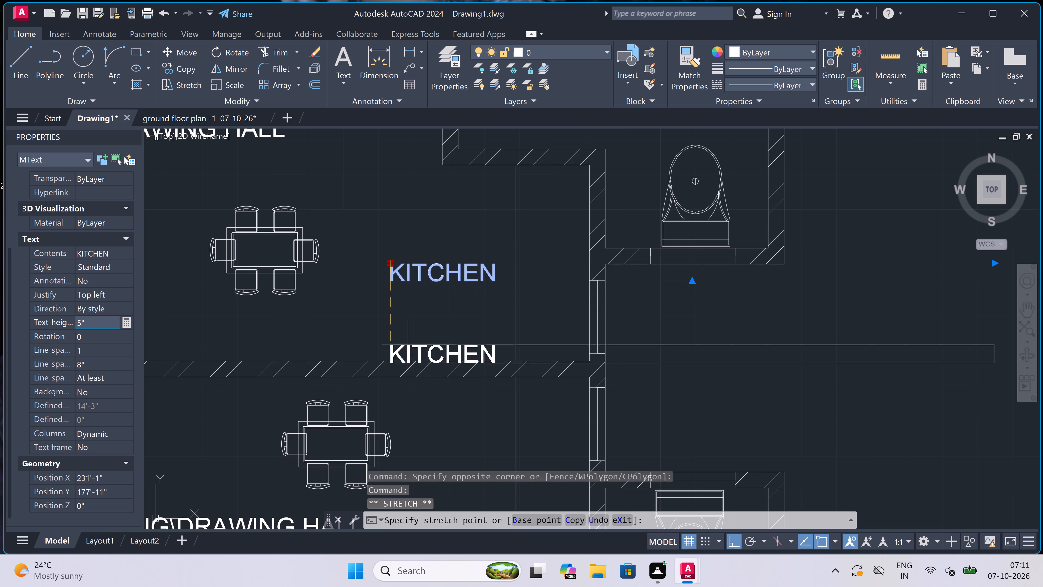
{"action": "left_click", "coordinate": [413, 267]}
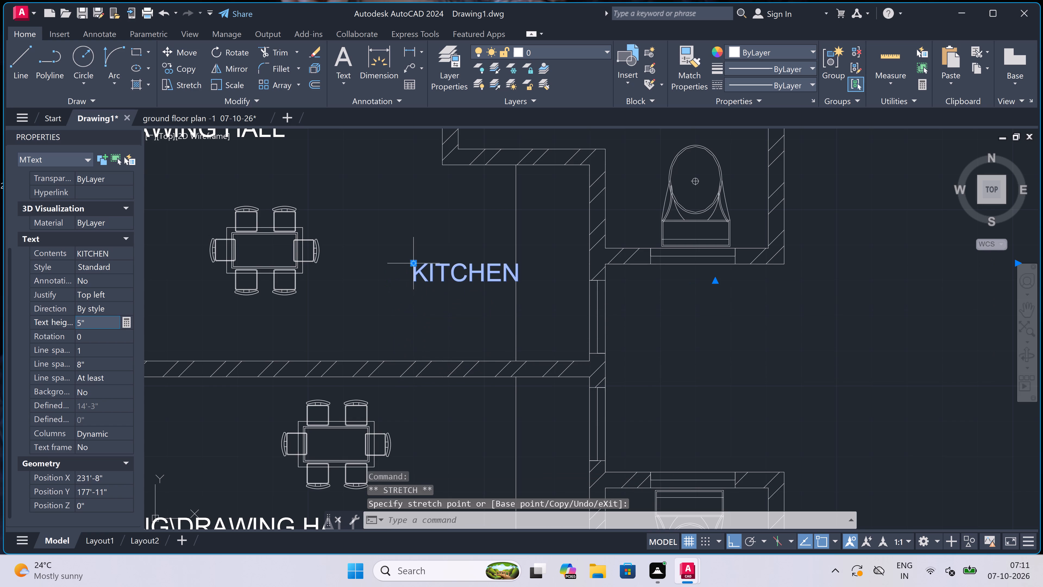
{"action": "left_click", "coordinate": [413, 262]}
{"action": "left_click", "coordinate": [381, 263]}
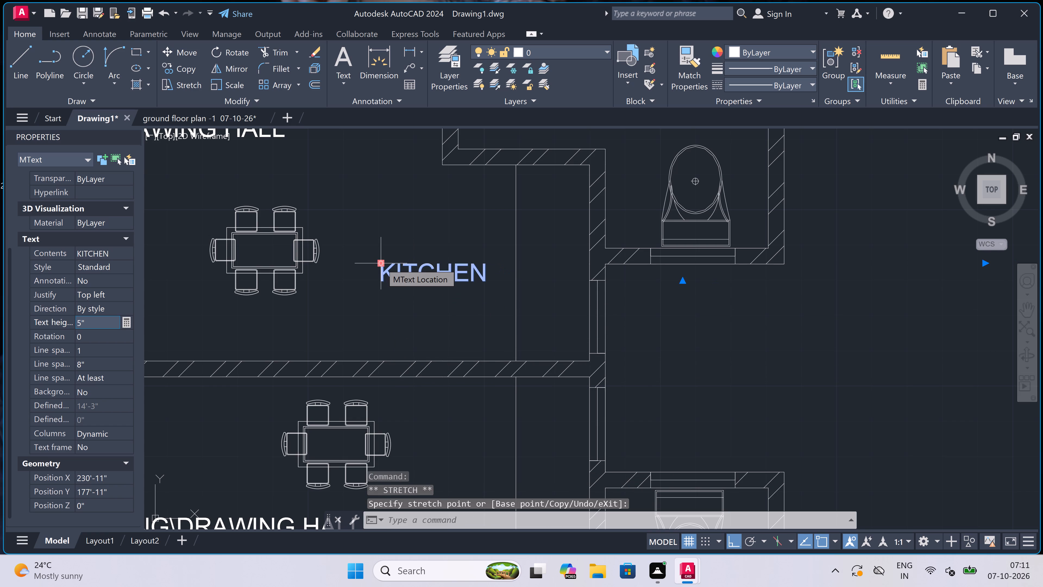
{"action": "key", "text": "Escape"}
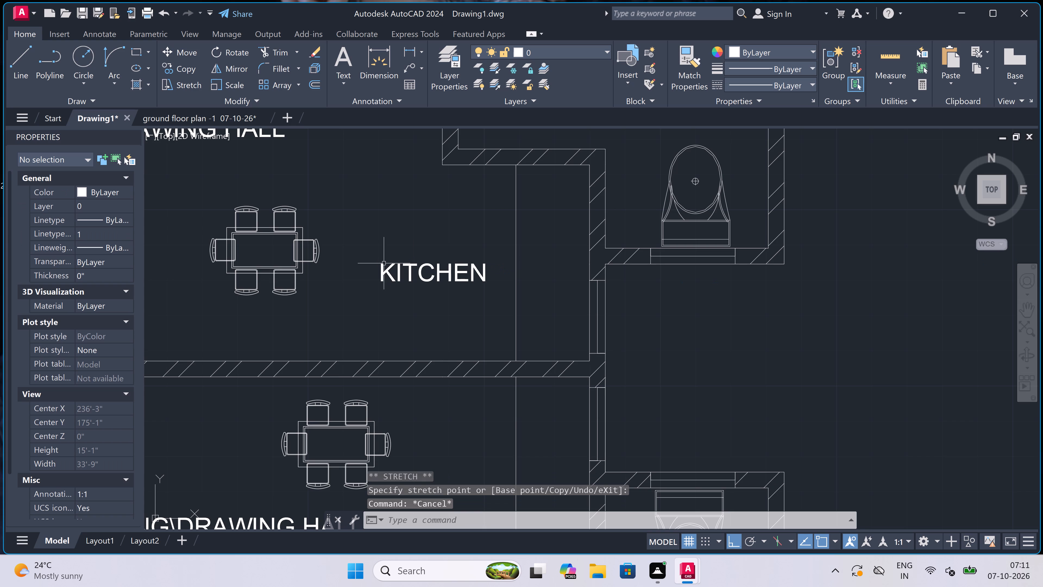
Copy the KITCHEN label about 5'-7" straight south into the 13'6"x10'0" hall, beside its counter line.
{"action": "left_click", "coordinate": [415, 271]}
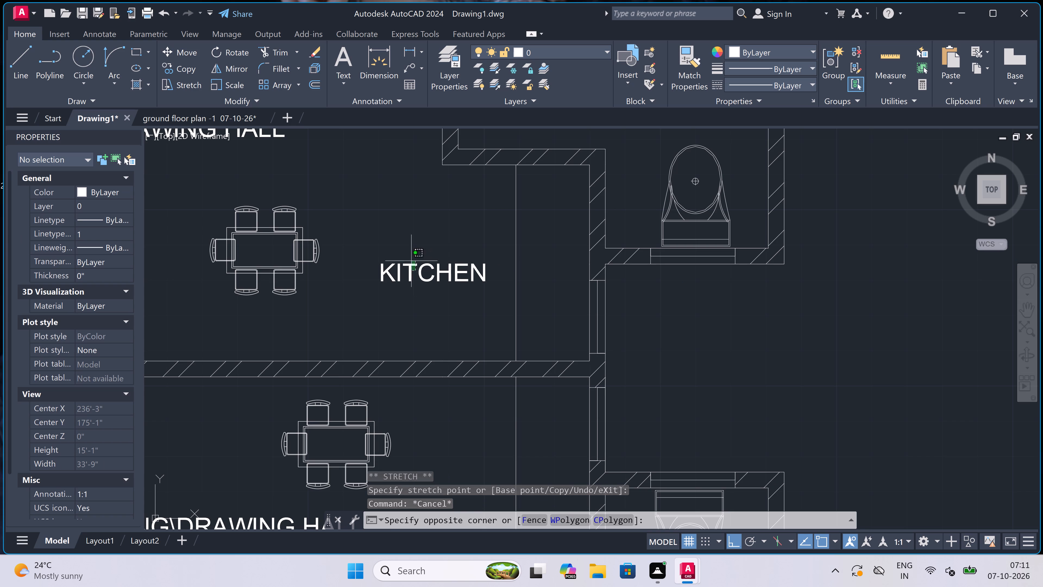
{"action": "left_click", "coordinate": [376, 264]}
{"action": "left_click", "coordinate": [180, 65]}
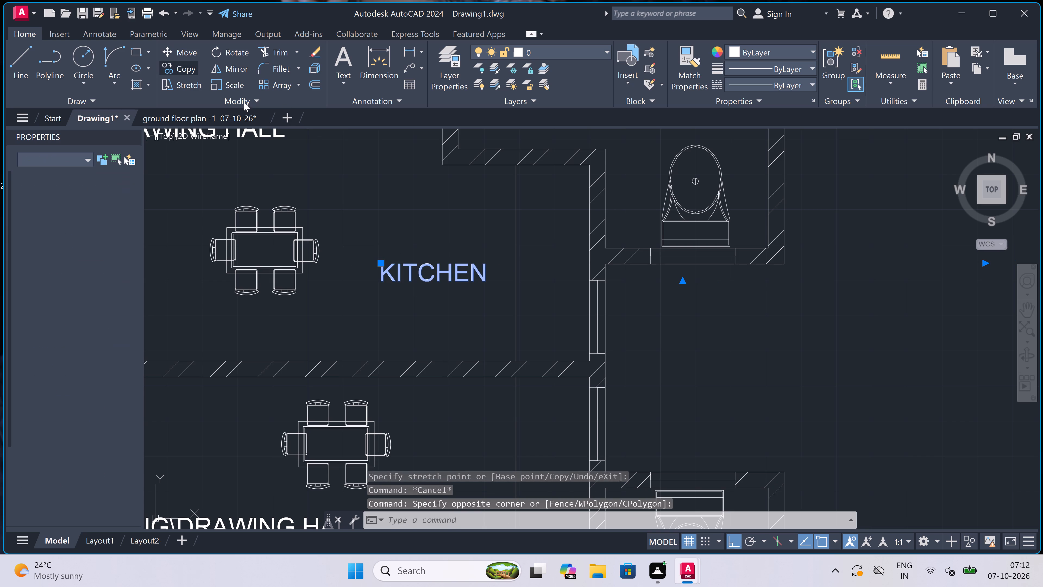
{"action": "left_click", "coordinate": [412, 269]}
{"action": "scroll", "coordinate": [414, 266], "scroll_direction": "down", "scroll_amount": 2}
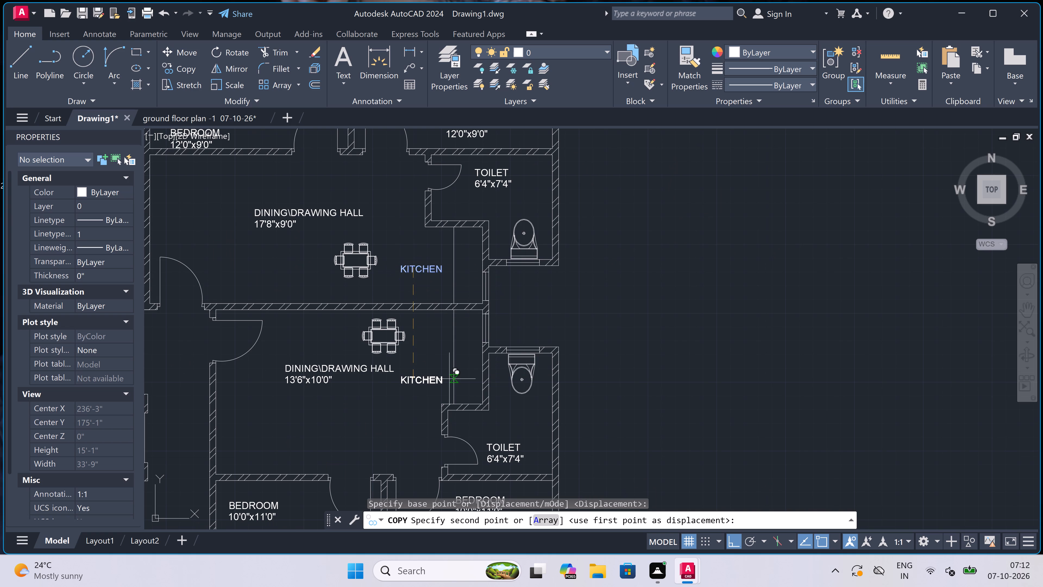
{"action": "scroll", "coordinate": [442, 360], "scroll_direction": "up", "scroll_amount": 2}
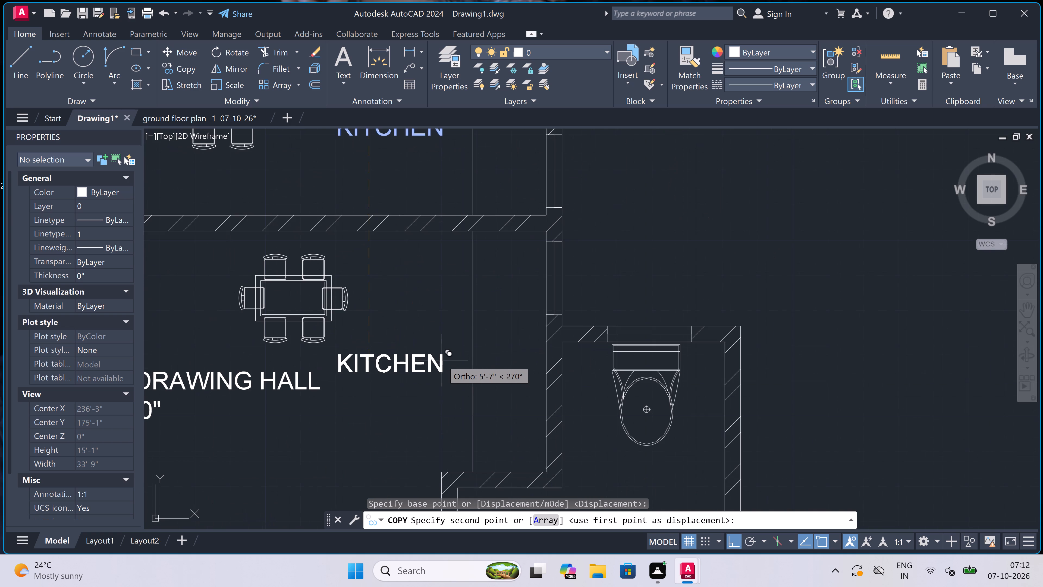
{"action": "left_click", "coordinate": [441, 356]}
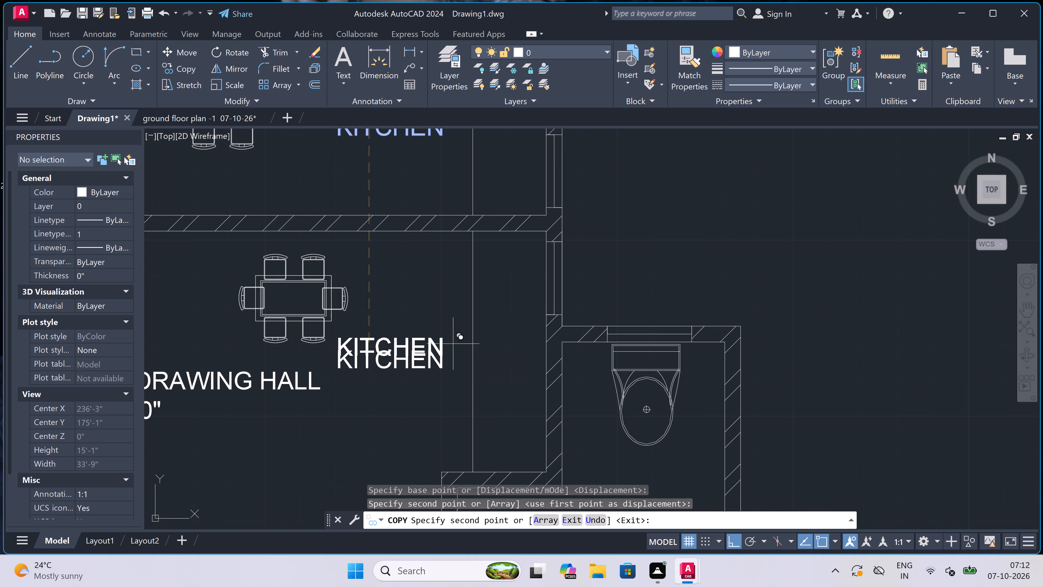
{"action": "key", "text": "Escape"}
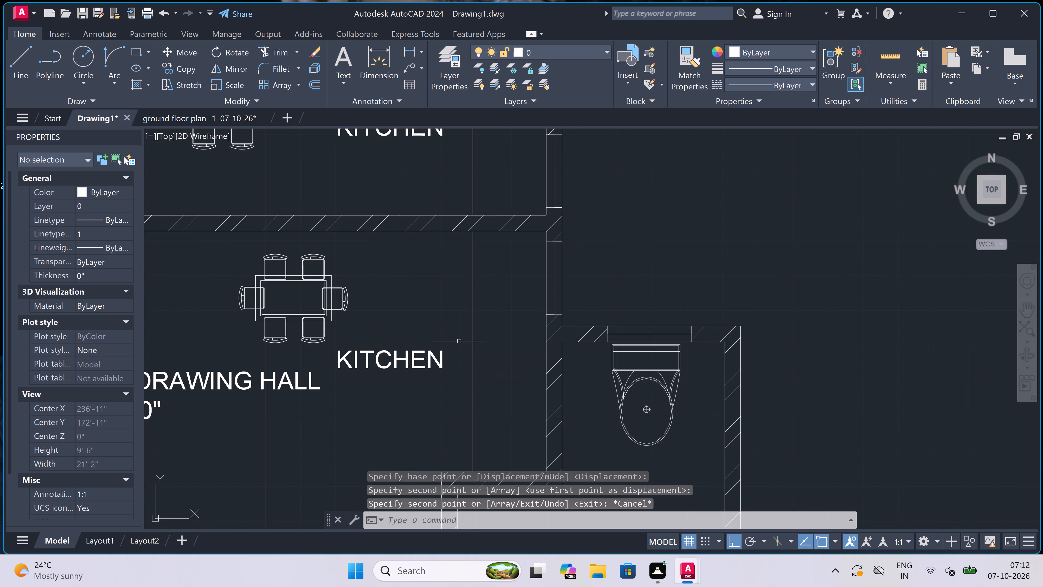
Scale the three-seat sofa and table set west of the plan to about half its size, using the sofa's centre as base point.
{"action": "scroll", "coordinate": [460, 335], "scroll_direction": "down", "scroll_amount": 2}
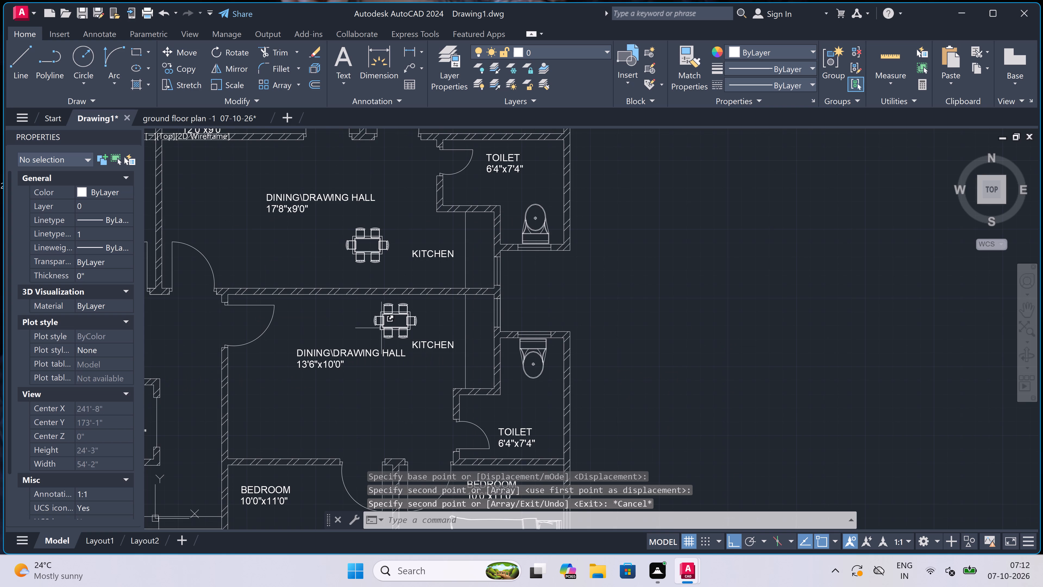
{"action": "scroll", "coordinate": [381, 328], "scroll_direction": "up", "scroll_amount": 1}
{"action": "scroll", "coordinate": [406, 330], "scroll_direction": "down", "scroll_amount": 2}
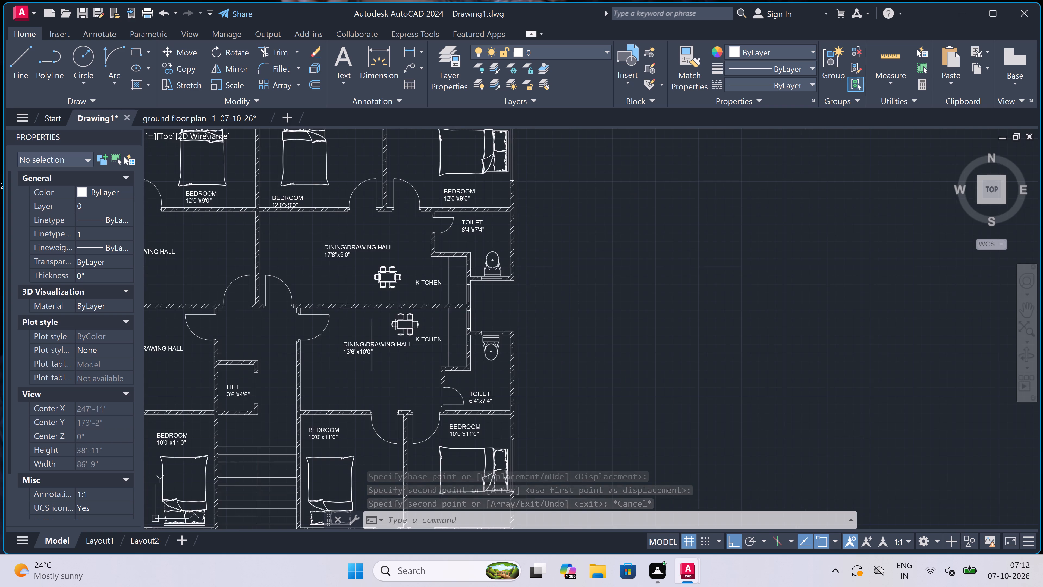
{"action": "scroll", "coordinate": [372, 345], "scroll_direction": "up", "scroll_amount": 2}
{"action": "scroll", "coordinate": [372, 345], "scroll_direction": "down", "scroll_amount": 3}
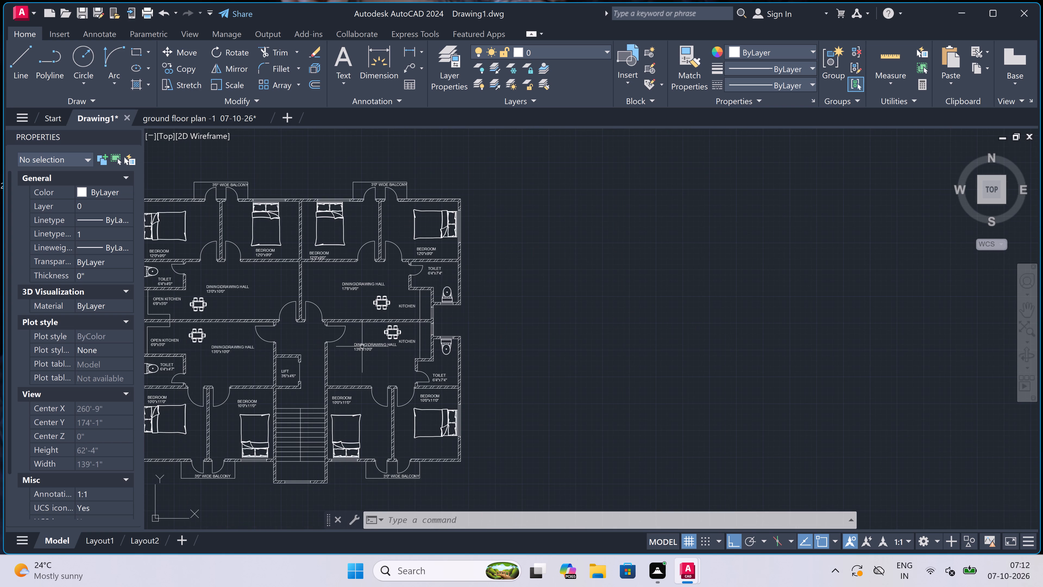
{"action": "scroll", "coordinate": [362, 346], "scroll_direction": "down", "scroll_amount": 1}
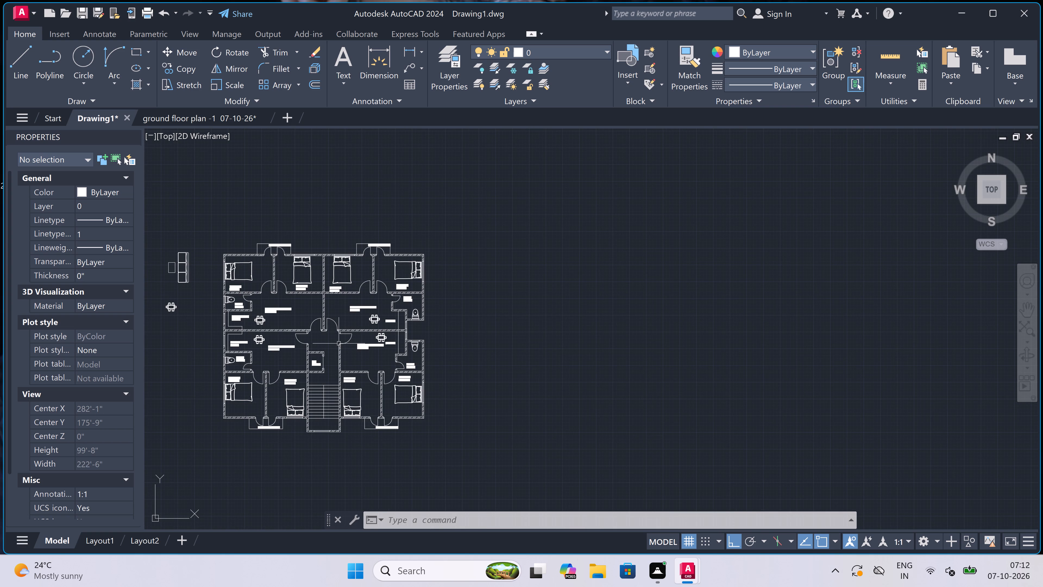
{"action": "scroll", "coordinate": [338, 342], "scroll_direction": "down", "scroll_amount": 1}
{"action": "scroll", "coordinate": [244, 294], "scroll_direction": "up", "scroll_amount": 3}
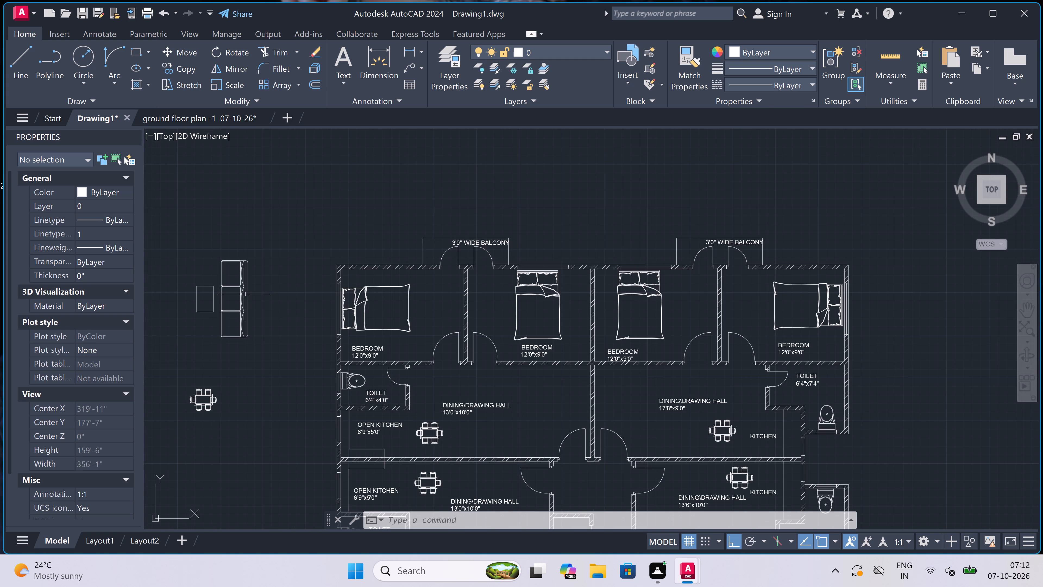
{"action": "left_click_drag", "start_coordinate": [261, 233], "coordinate": [260, 236]}
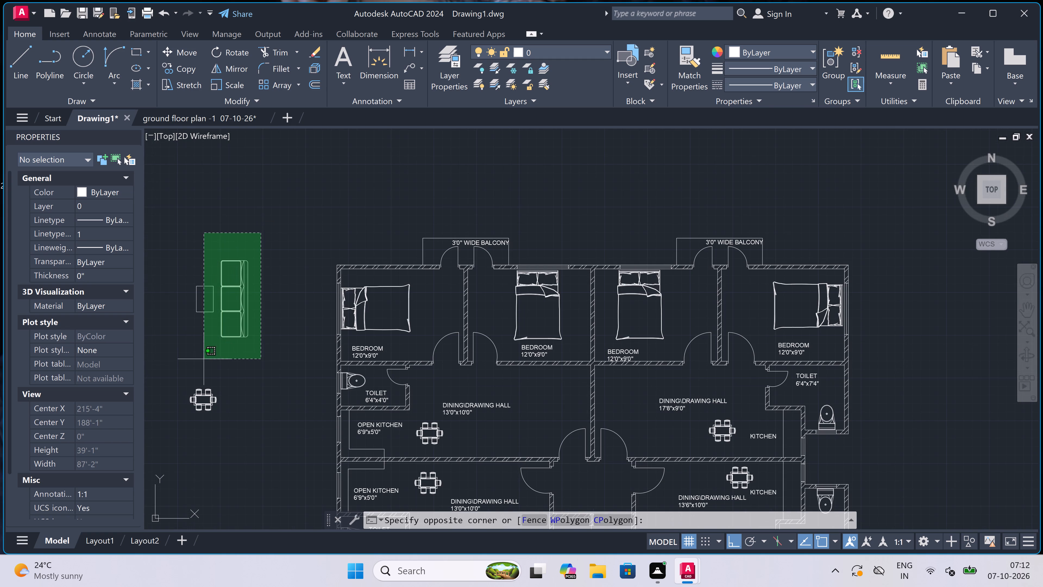
{"action": "left_click", "coordinate": [177, 349]}
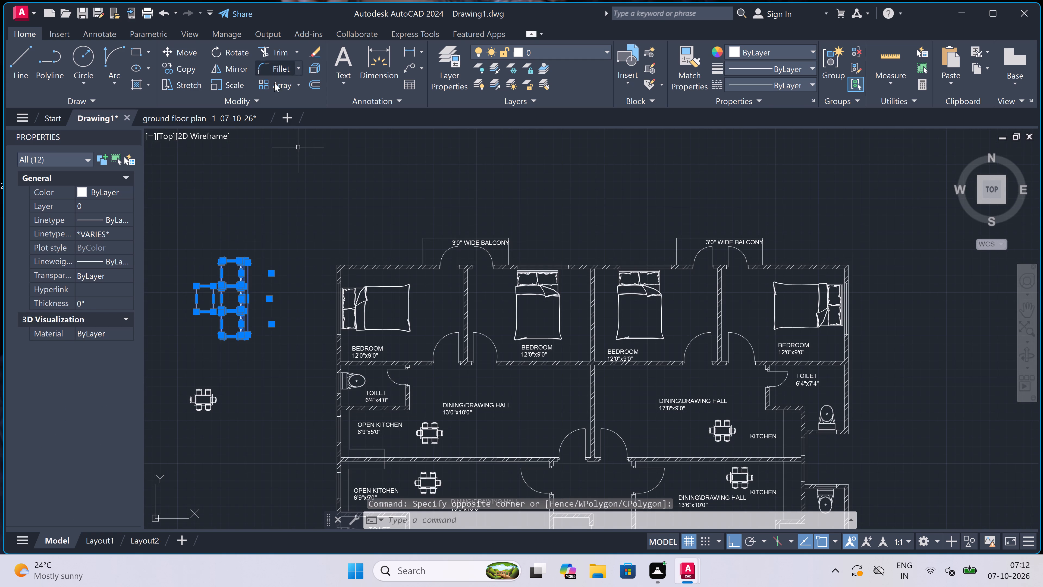
{"action": "left_click", "coordinate": [224, 79]}
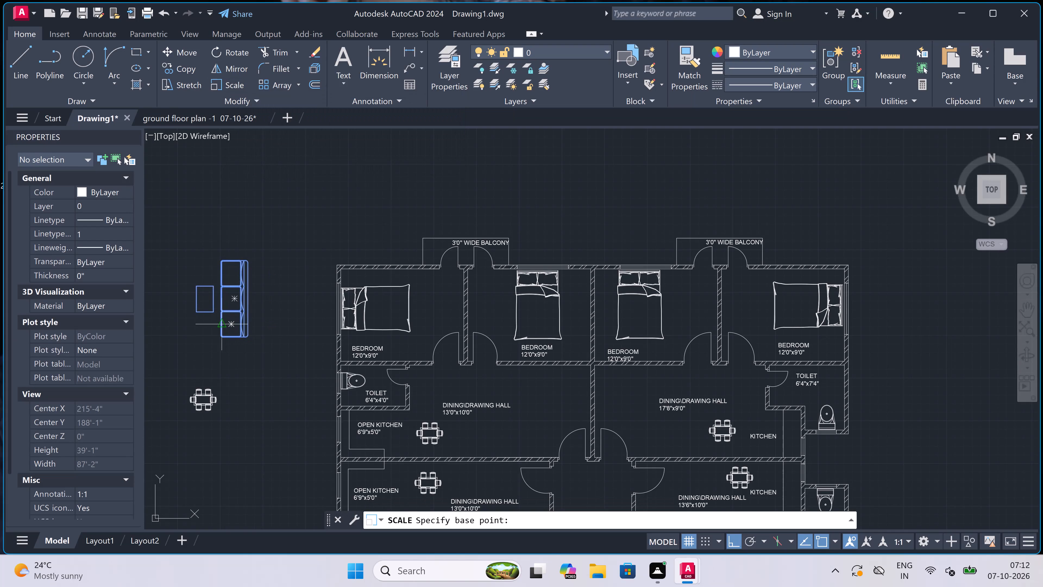
{"action": "left_click", "coordinate": [229, 298]}
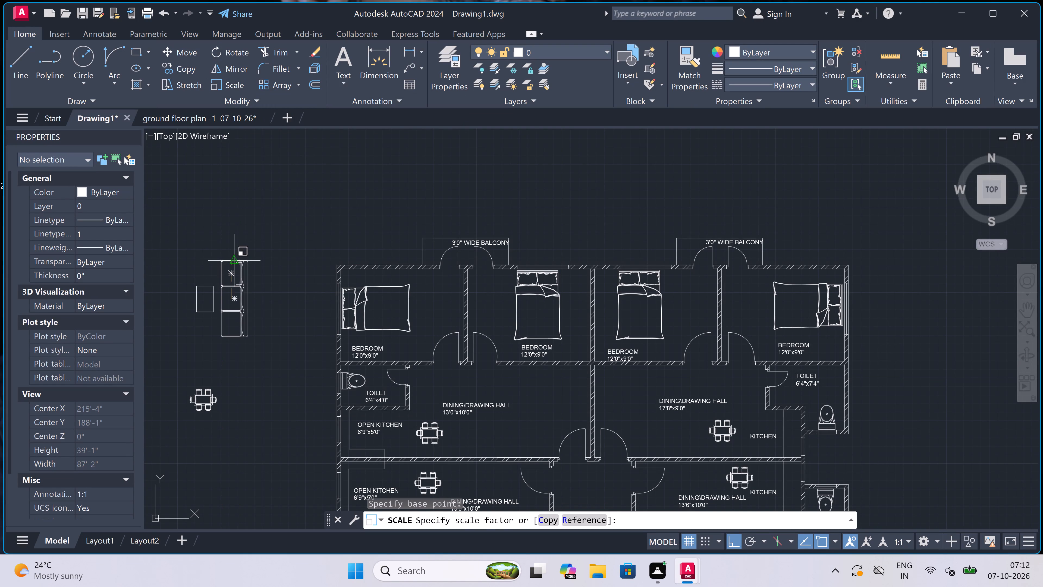
{"action": "scroll", "coordinate": [233, 258], "scroll_direction": "down", "scroll_amount": 2}
{"action": "scroll", "coordinate": [230, 271], "scroll_direction": "up", "scroll_amount": 3}
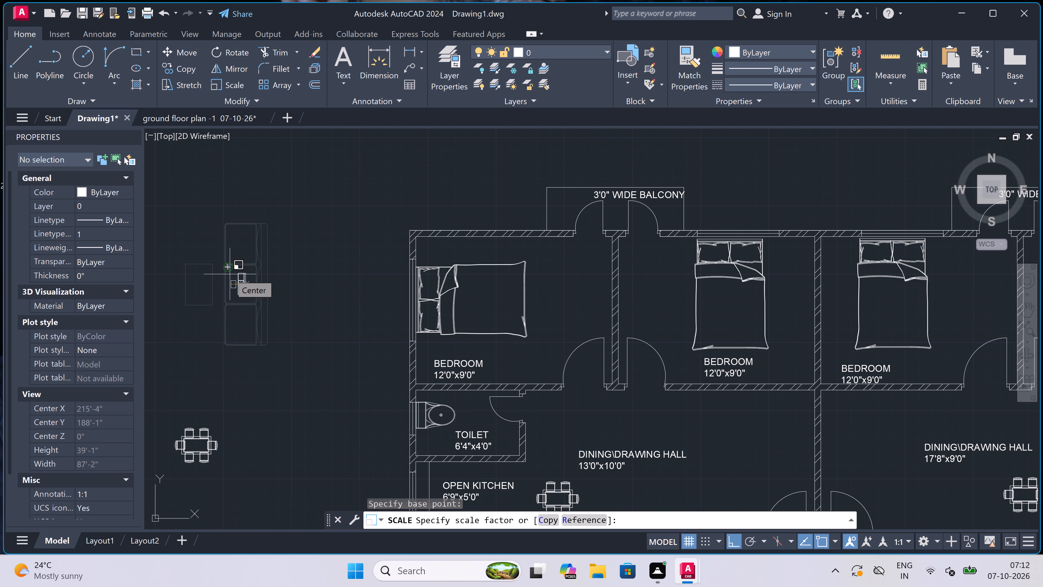
{"action": "scroll", "coordinate": [230, 274], "scroll_direction": "up", "scroll_amount": 2}
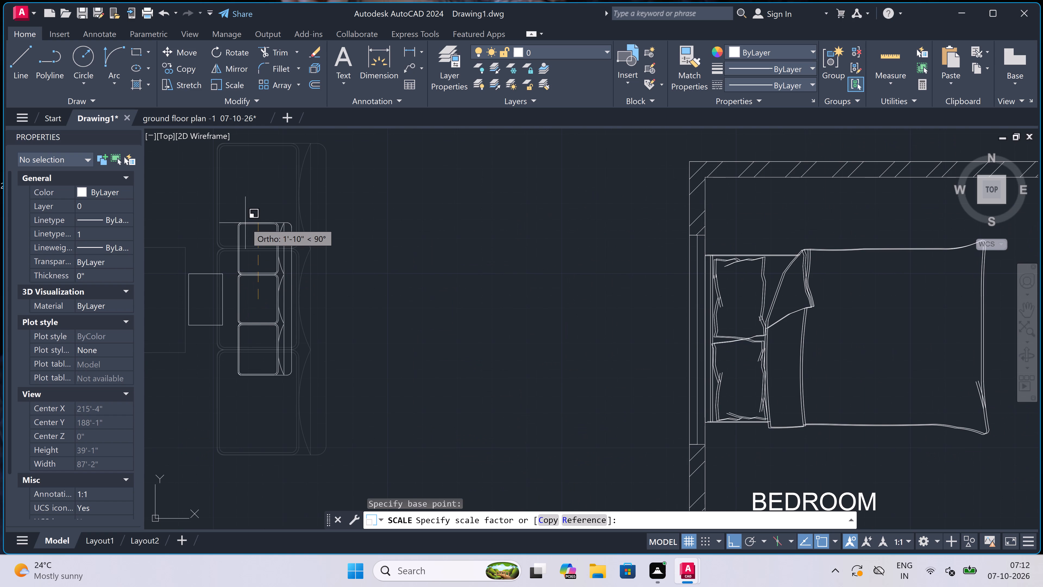
{"action": "scroll", "coordinate": [245, 223], "scroll_direction": "down", "scroll_amount": 1}
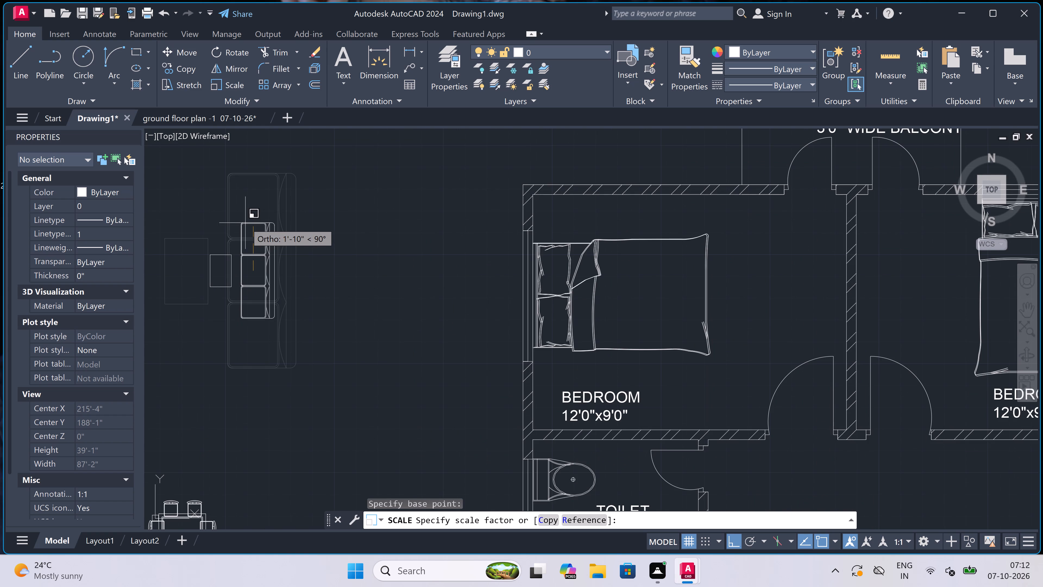
{"action": "scroll", "coordinate": [245, 223], "scroll_direction": "up", "scroll_amount": 1}
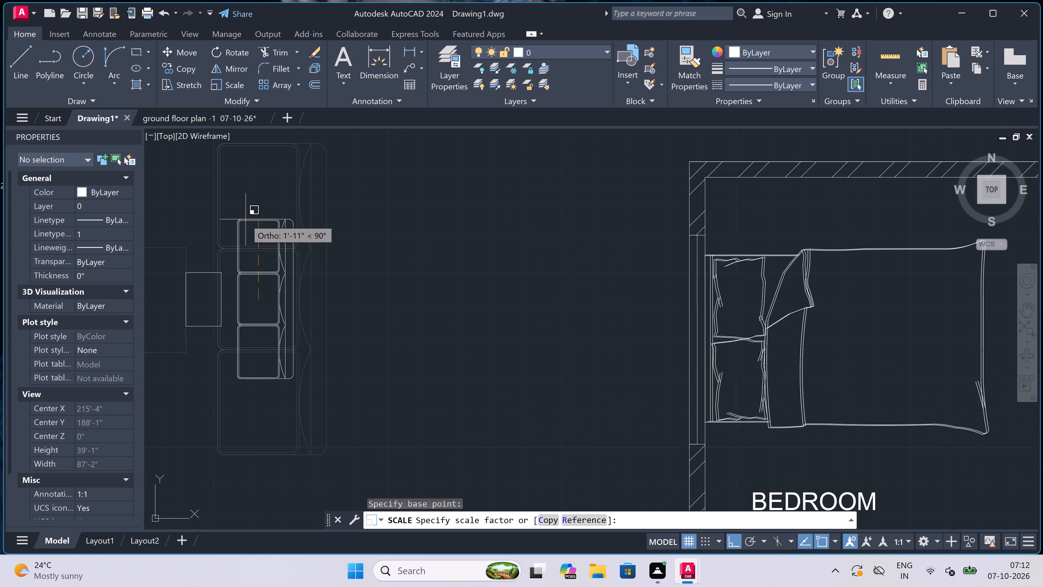
{"action": "left_click", "coordinate": [246, 219]}
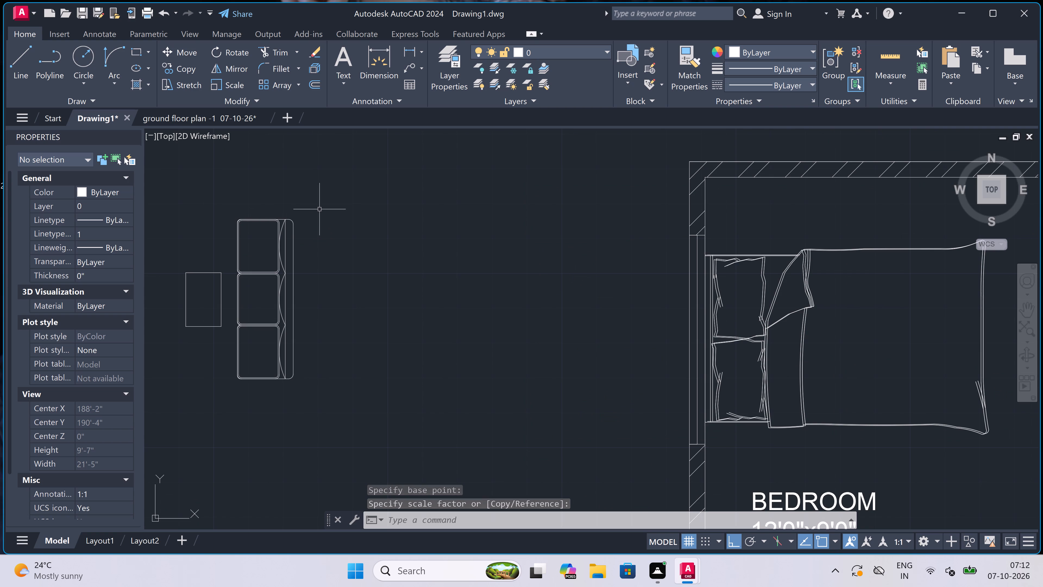
Copy the sofa and table set by the sofa's back into the northwest 13'0"x10'0" hall, against its east wall, with ortho off.
{"action": "scroll", "coordinate": [319, 209], "scroll_direction": "down", "scroll_amount": 3}
{"action": "scroll", "coordinate": [319, 208], "scroll_direction": "up", "scroll_amount": 2}
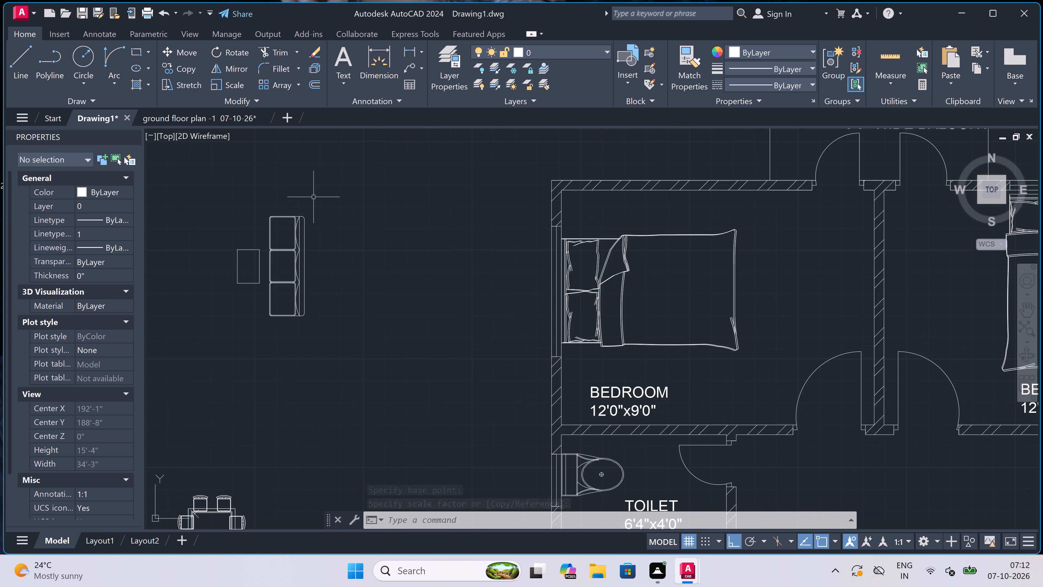
{"action": "left_click", "coordinate": [313, 197]}
{"action": "left_click", "coordinate": [190, 353]}
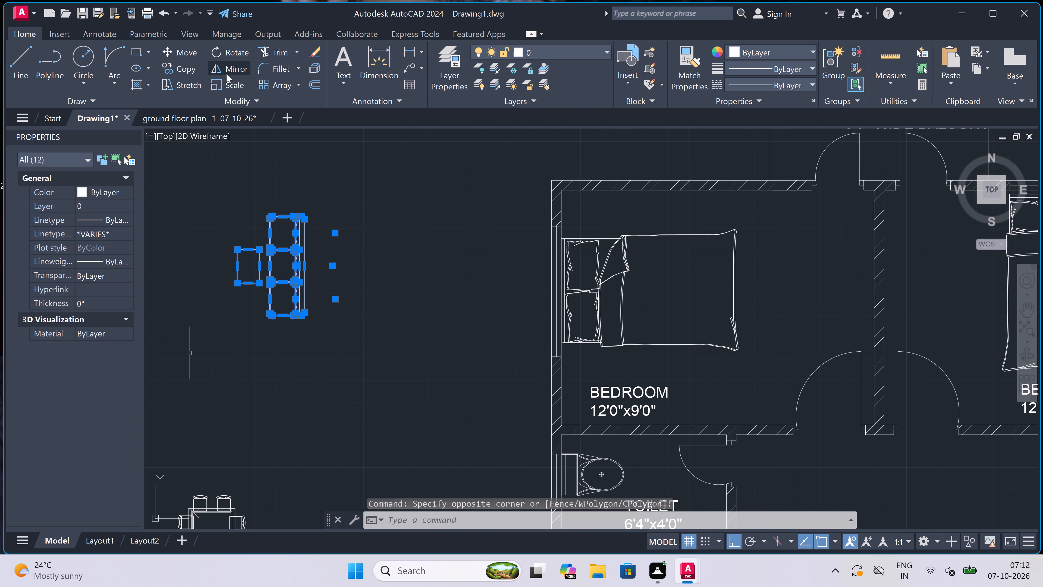
{"action": "left_click", "coordinate": [183, 65]}
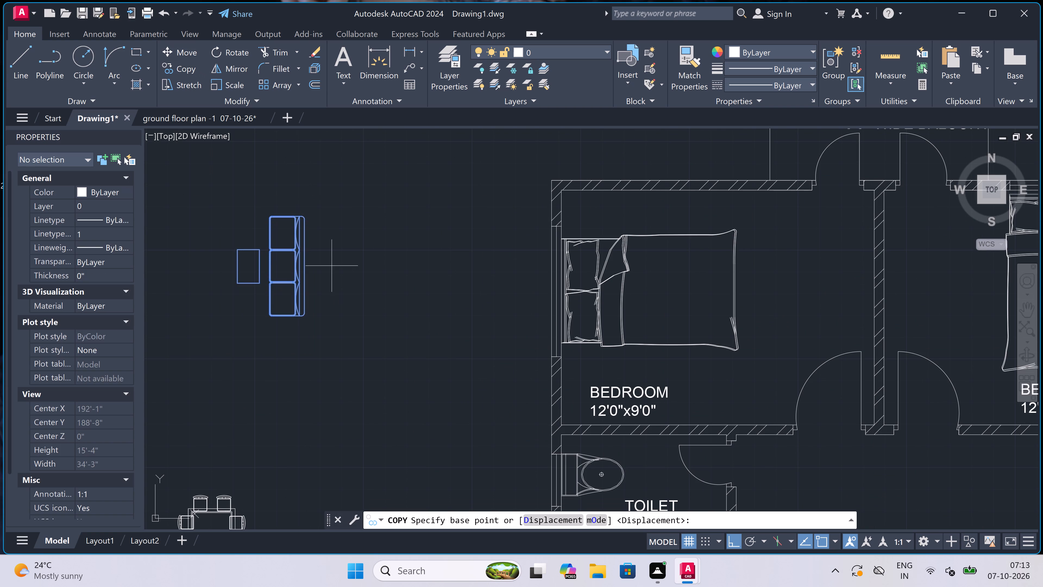
{"action": "left_click_drag", "start_coordinate": [304, 263], "coordinate": [308, 265]}
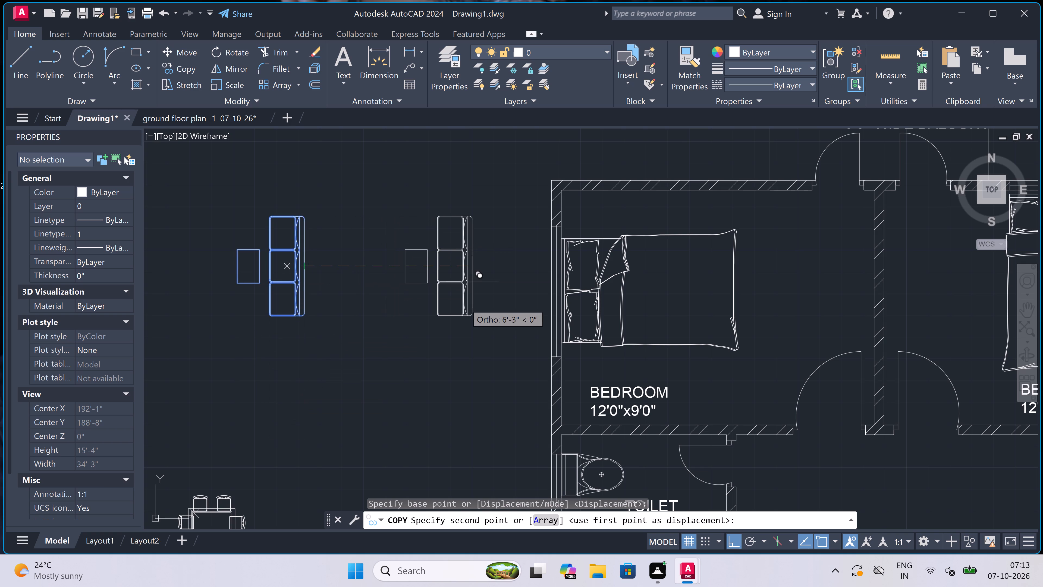
{"action": "key", "text": "F8"}
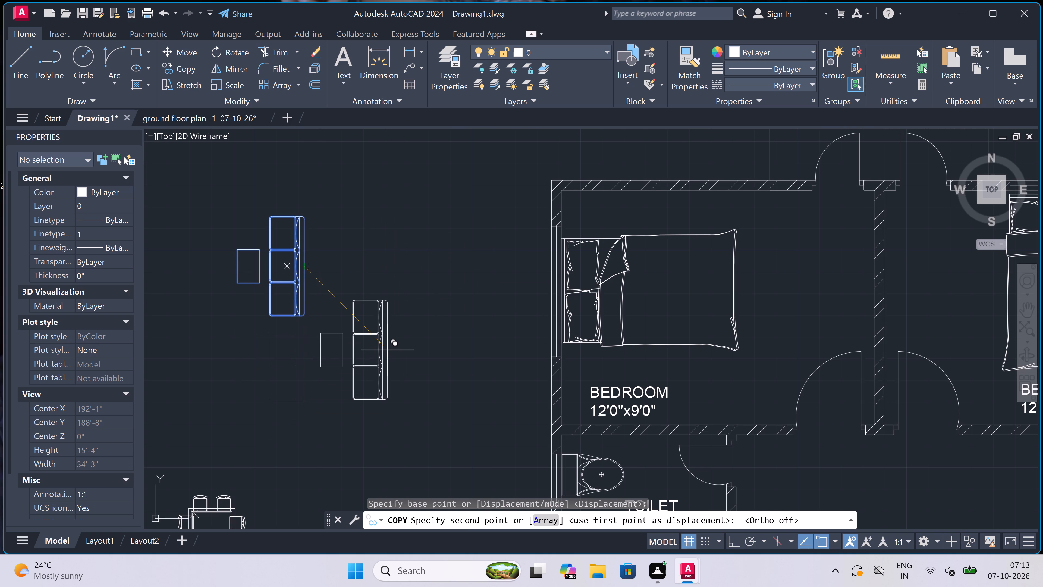
{"action": "scroll", "coordinate": [387, 350], "scroll_direction": "down", "scroll_amount": 4}
{"action": "scroll", "coordinate": [545, 389], "scroll_direction": "up", "scroll_amount": 1}
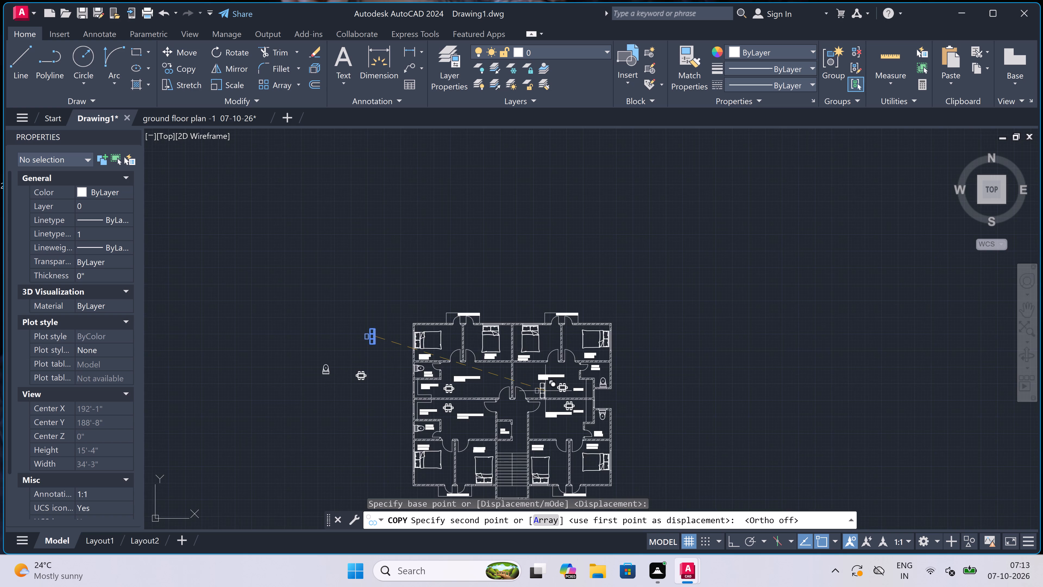
{"action": "scroll", "coordinate": [545, 389], "scroll_direction": "up", "scroll_amount": 2}
{"action": "scroll", "coordinate": [407, 328], "scroll_direction": "up", "scroll_amount": 2}
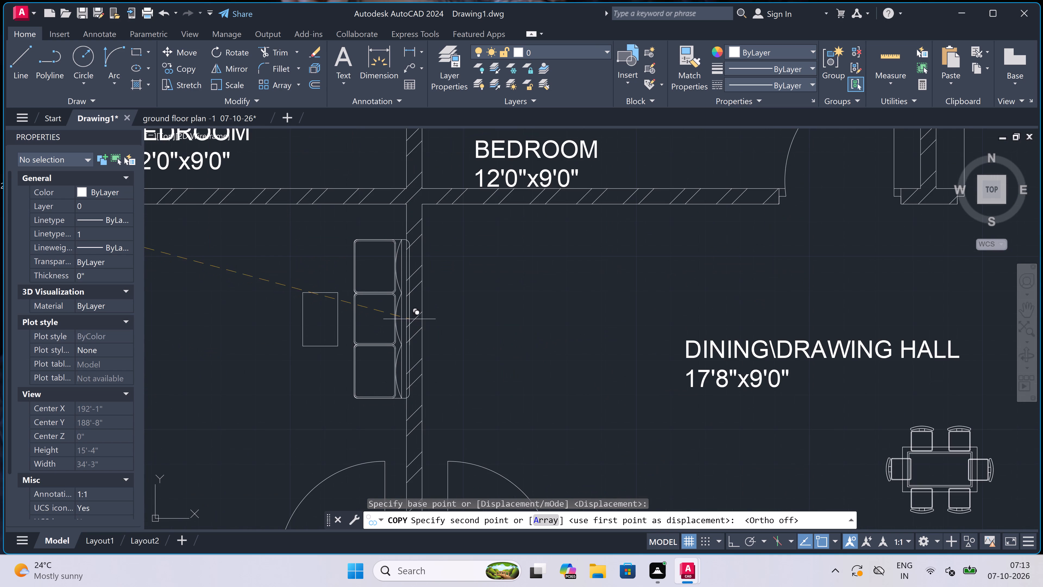
{"action": "scroll", "coordinate": [403, 311], "scroll_direction": "up", "scroll_amount": 2}
{"action": "left_click", "coordinate": [403, 311]}
Place another copy of the sofa and table set in the southwest 13'0"x10'0" hall, against its east wall beside the lift.
{"action": "scroll", "coordinate": [397, 301], "scroll_direction": "down", "scroll_amount": 3}
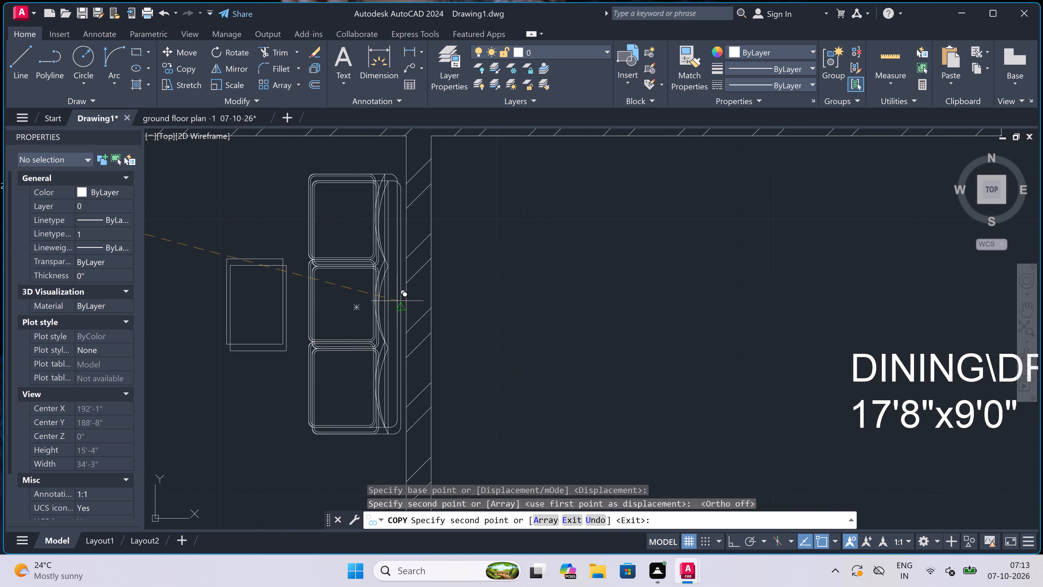
{"action": "scroll", "coordinate": [397, 301], "scroll_direction": "down", "scroll_amount": 5}
{"action": "scroll", "coordinate": [374, 343], "scroll_direction": "up", "scroll_amount": 3}
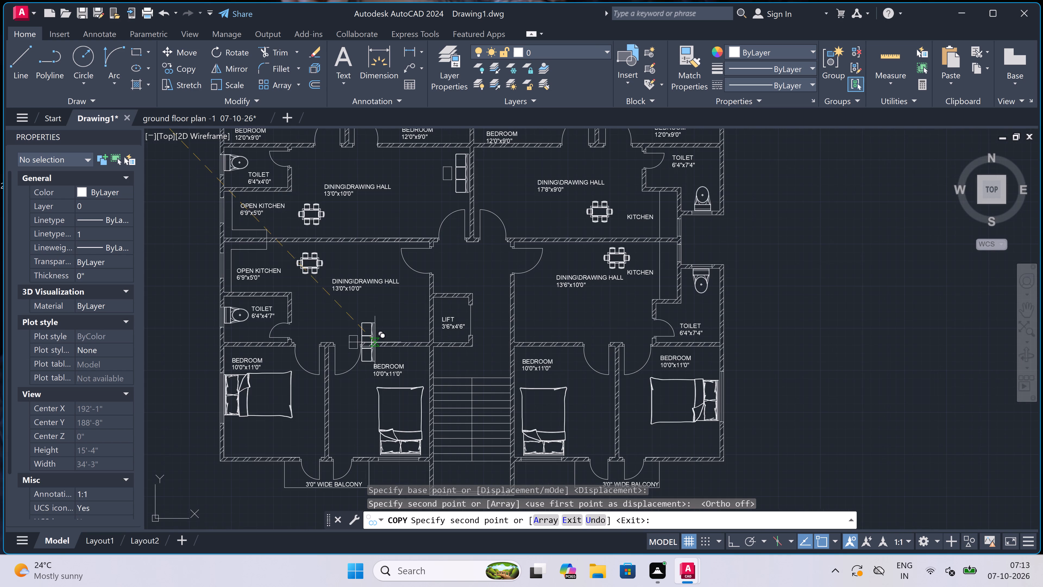
{"action": "scroll", "coordinate": [411, 319], "scroll_direction": "up", "scroll_amount": 2}
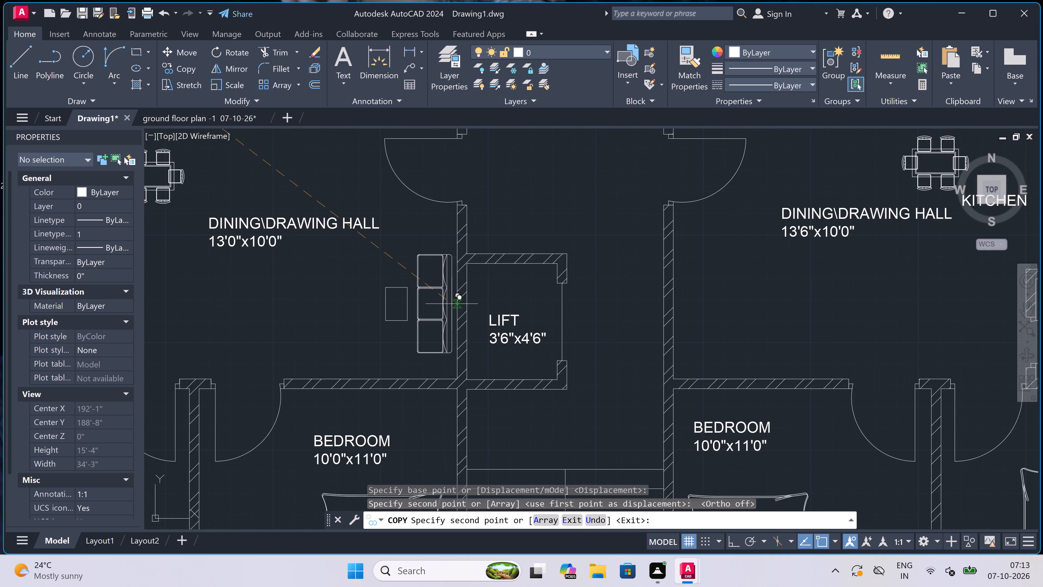
{"action": "left_click", "coordinate": [453, 294]}
{"action": "scroll", "coordinate": [398, 306], "scroll_direction": "down", "scroll_amount": 2}
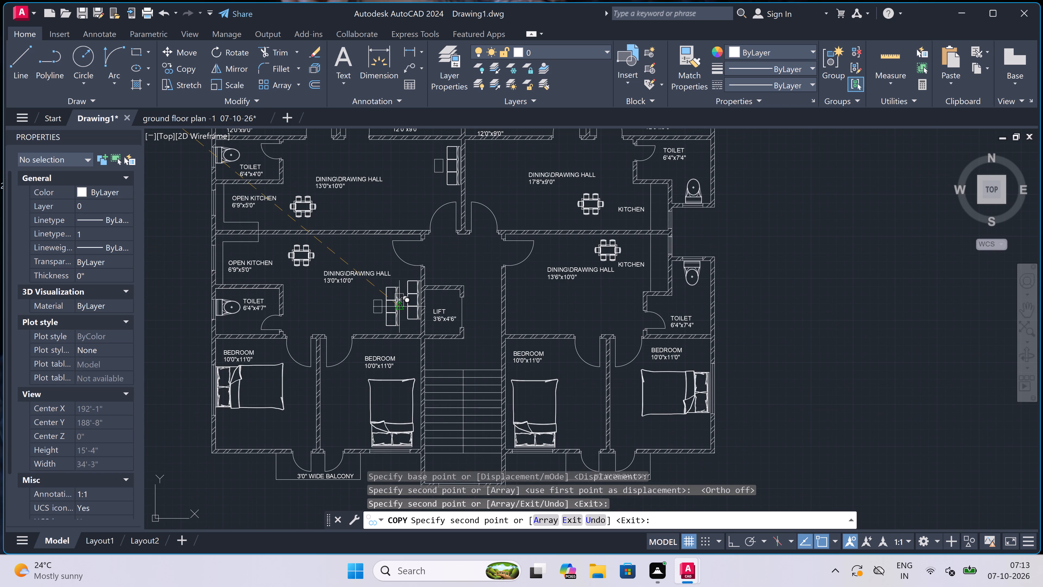
{"action": "key", "text": "Escape"}
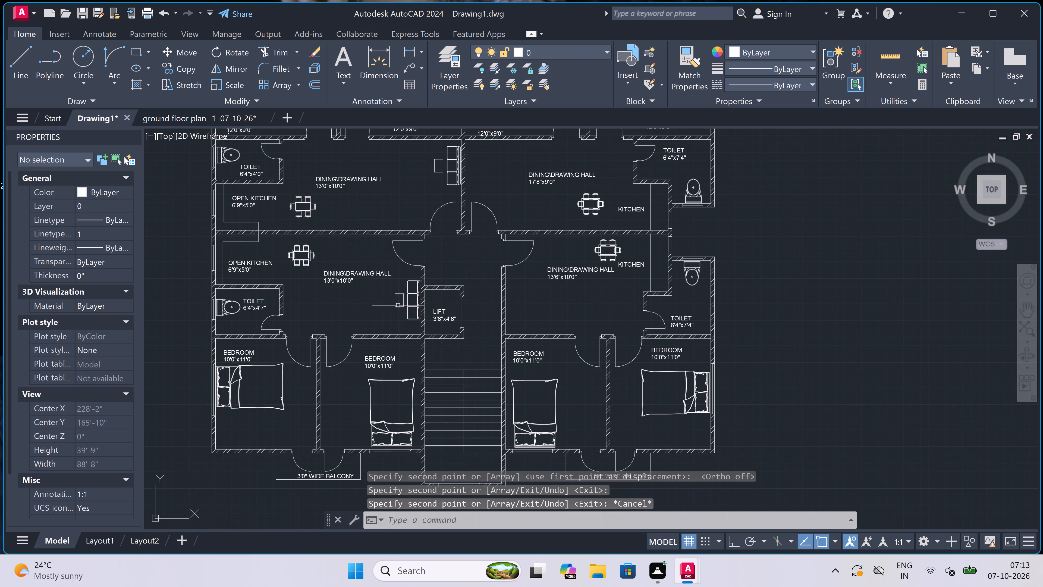
Rotate the sofa and table set west of the plan by 180° about the midpoint of the sofa's back, with ortho on.
{"action": "scroll", "coordinate": [398, 305], "scroll_direction": "down", "scroll_amount": 3}
{"action": "scroll", "coordinate": [340, 275], "scroll_direction": "up", "scroll_amount": 2}
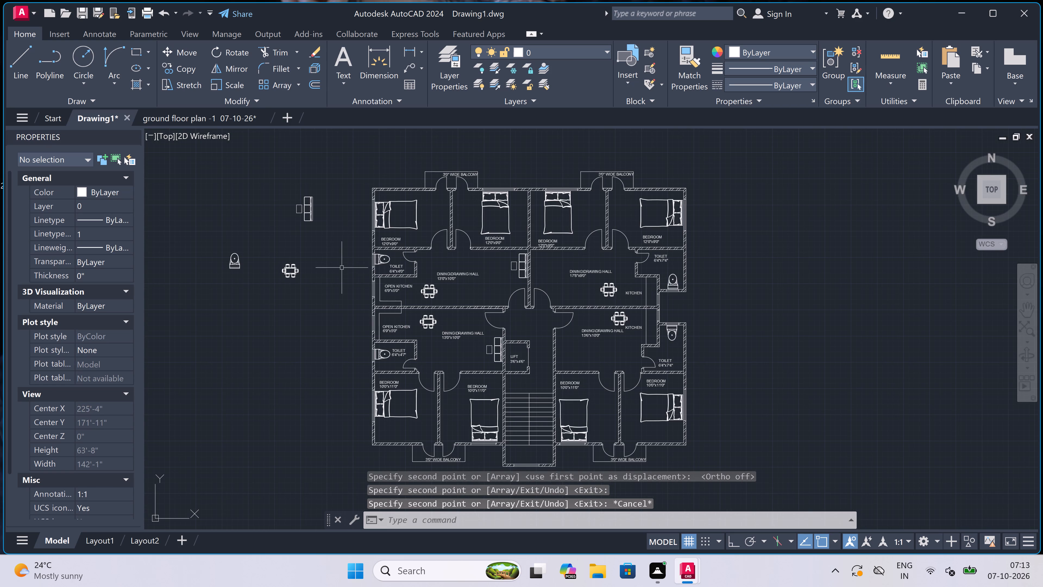
{"action": "scroll", "coordinate": [325, 189], "scroll_direction": "up", "scroll_amount": 3}
{"action": "scroll", "coordinate": [325, 189], "scroll_direction": "down", "scroll_amount": 3}
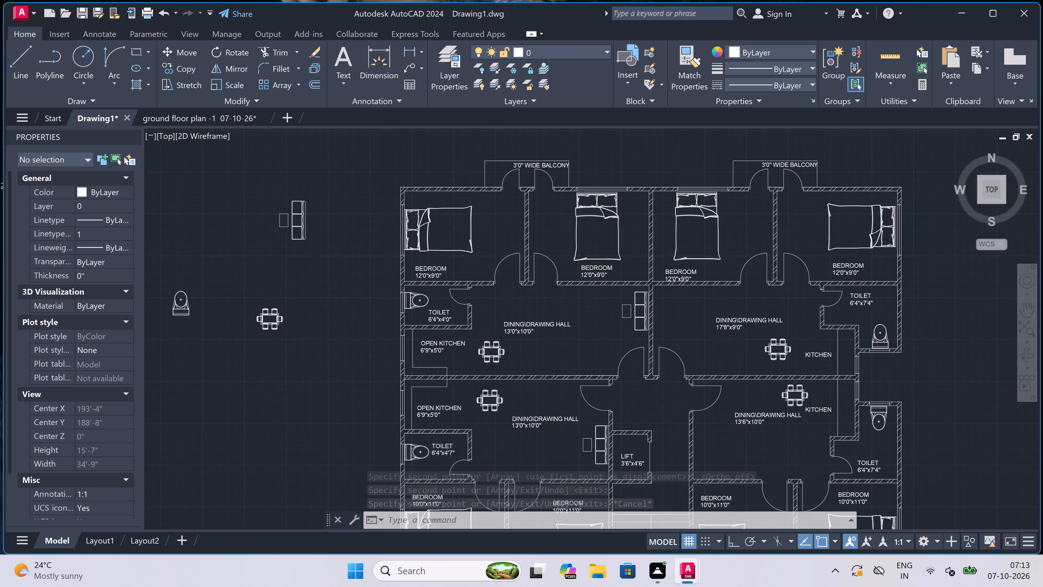
{"action": "scroll", "coordinate": [282, 189], "scroll_direction": "up", "scroll_amount": 2}
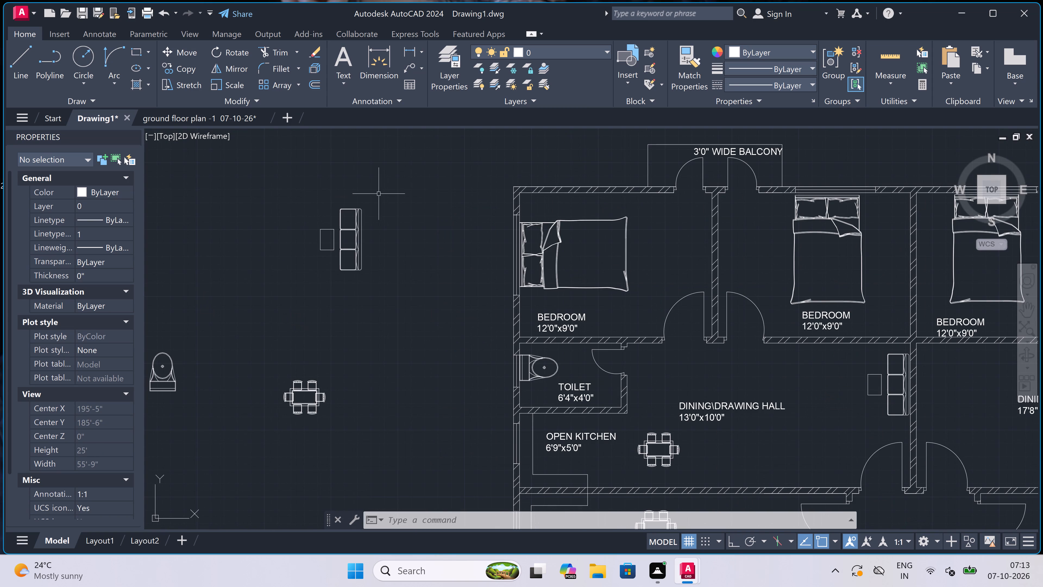
{"action": "left_click", "coordinate": [379, 194]}
{"action": "left_click", "coordinate": [312, 297]}
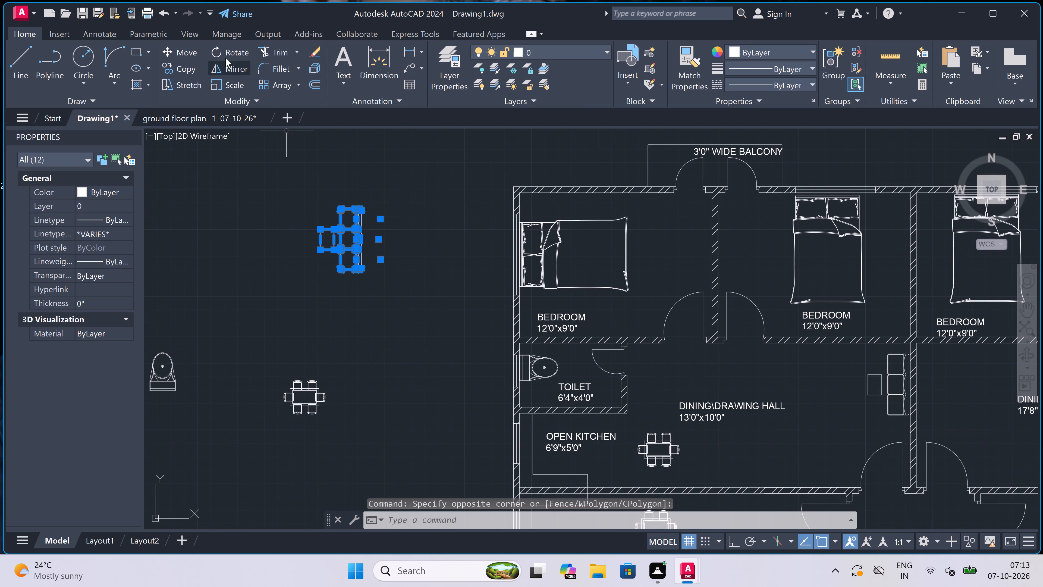
{"action": "left_click", "coordinate": [231, 45]}
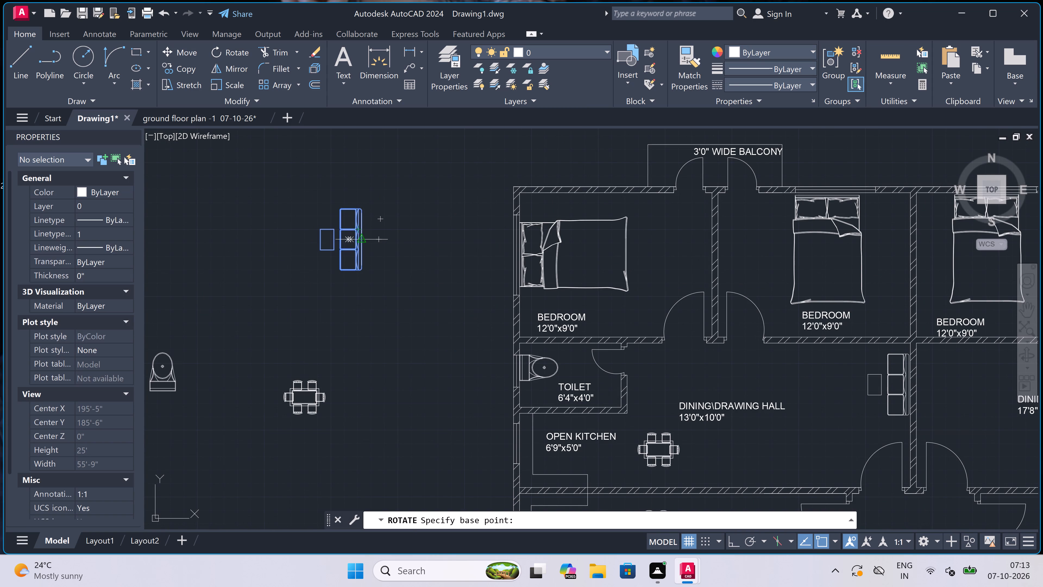
{"action": "left_click", "coordinate": [363, 236]}
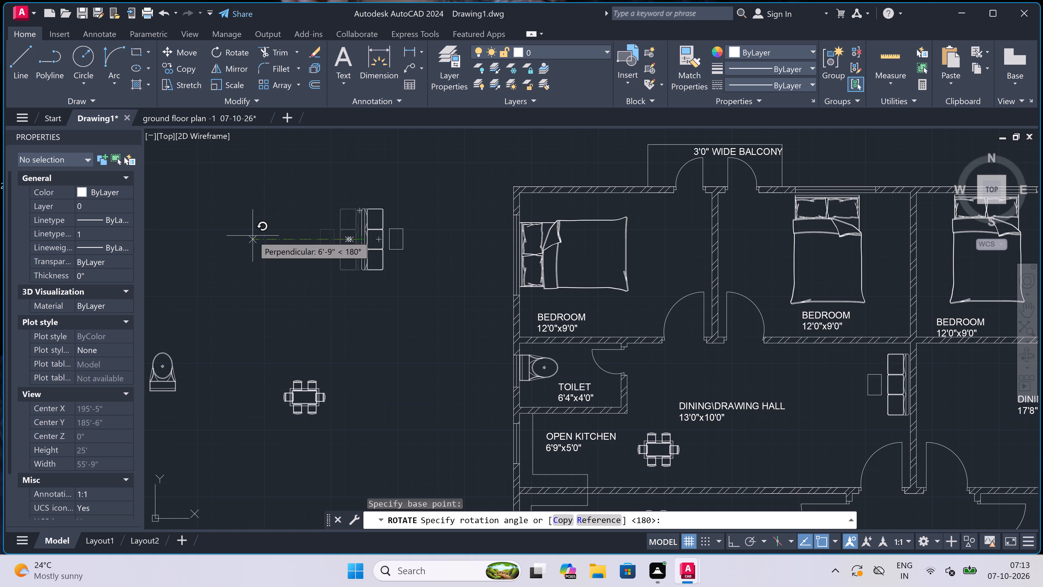
{"action": "key", "text": "F8"}
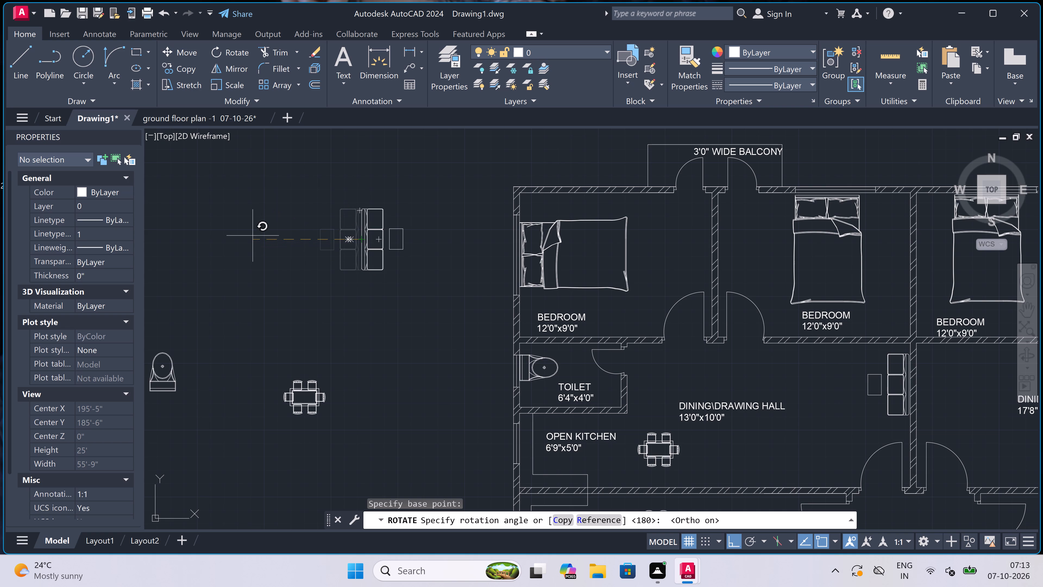
{"action": "left_click", "coordinate": [258, 231]}
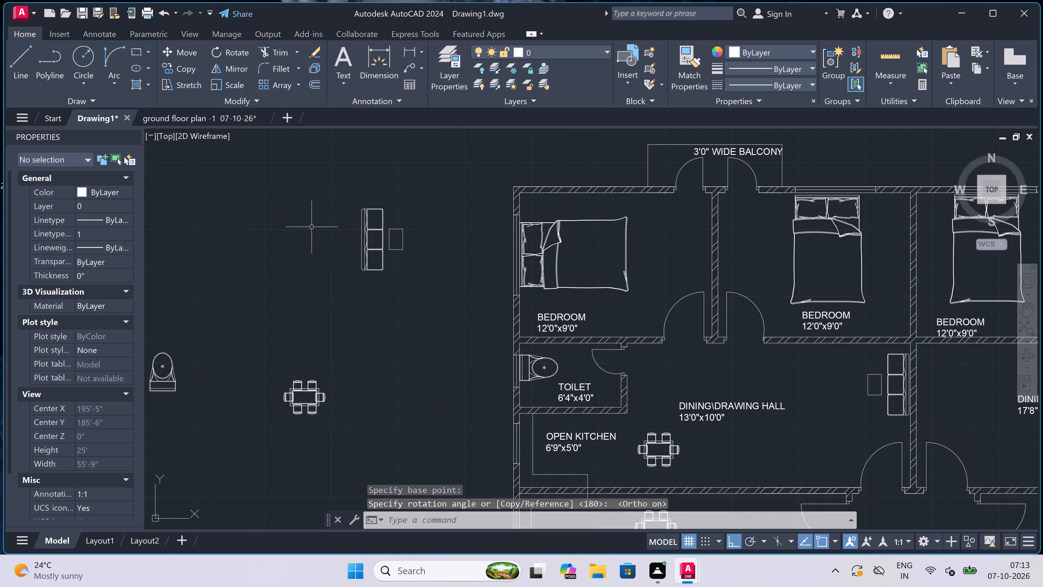
Copy the rotated sofa set by its back midpoint into the 17'8"x9'0" hall, against its west wall, with ortho off.
{"action": "left_click", "coordinate": [425, 191]}
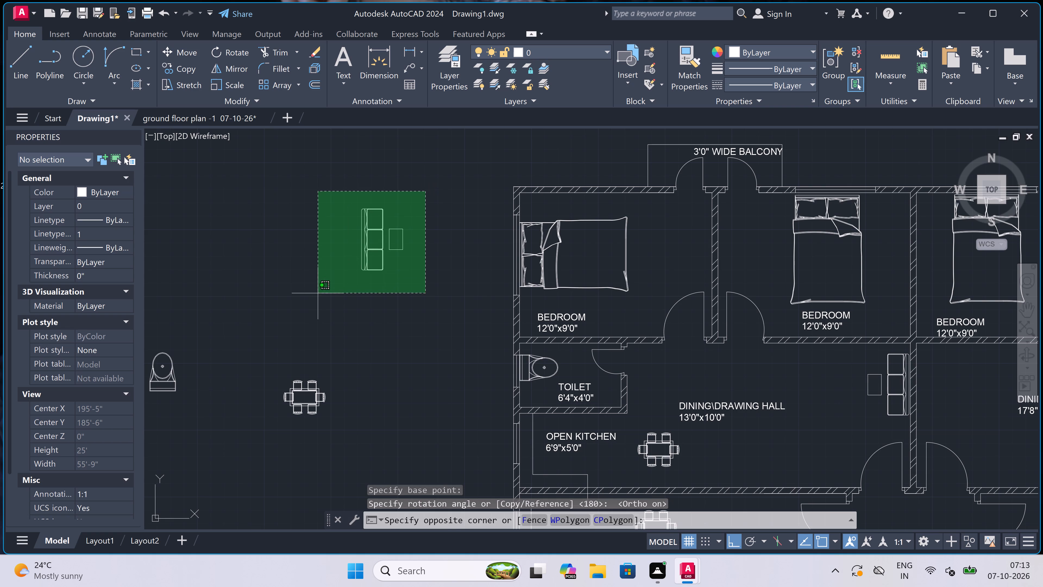
{"action": "left_click", "coordinate": [316, 294]}
{"action": "left_click", "coordinate": [182, 65]}
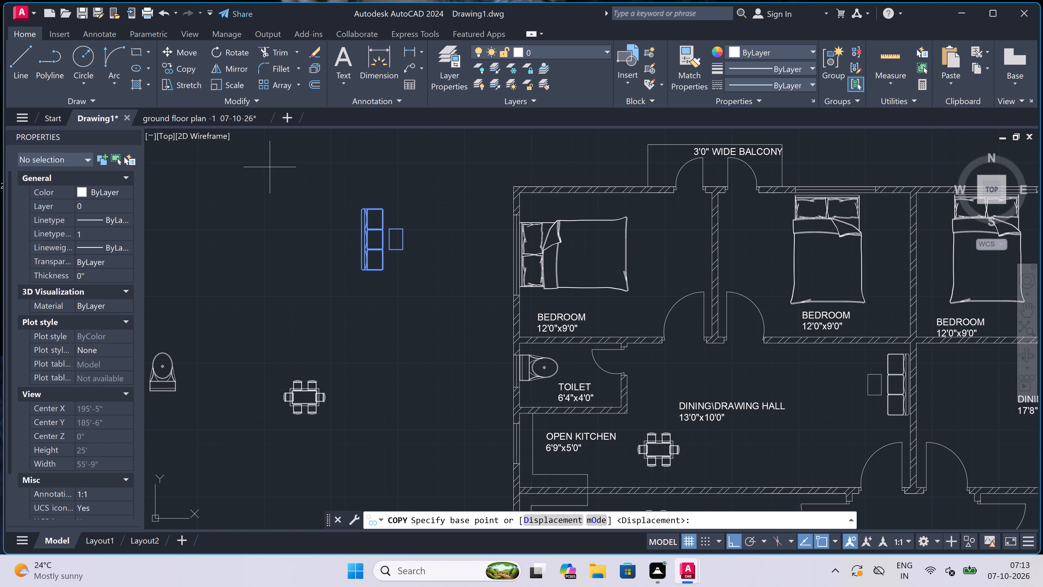
{"action": "left_click", "coordinate": [358, 238]}
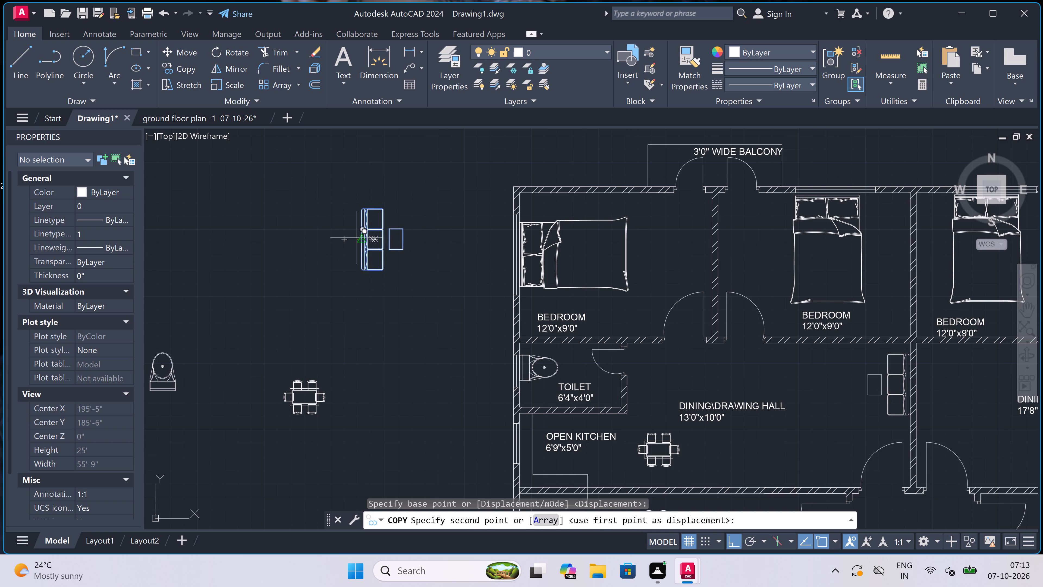
{"action": "key", "text": "F8"}
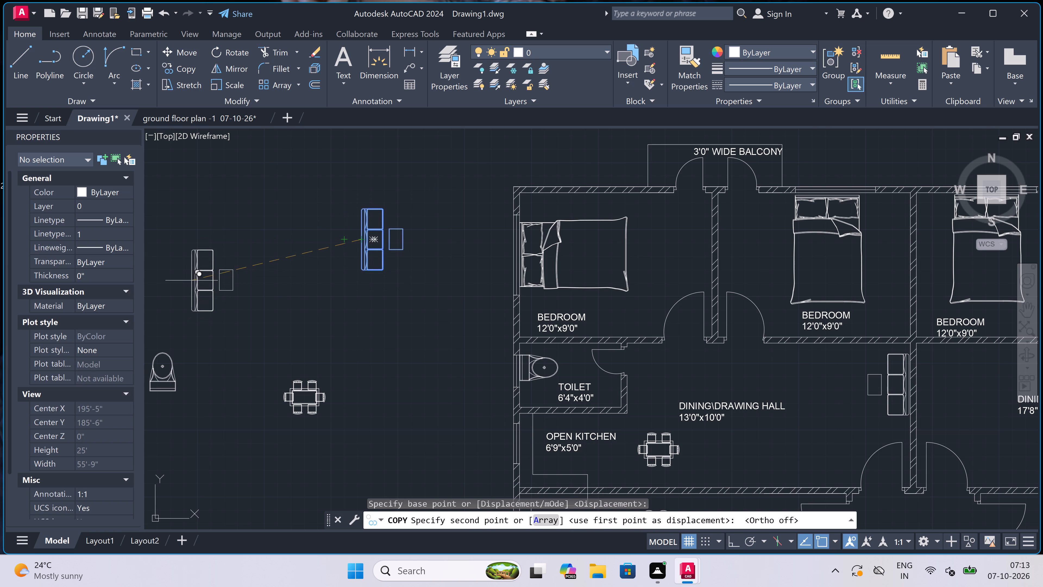
{"action": "scroll", "coordinate": [193, 278], "scroll_direction": "down", "scroll_amount": 3}
{"action": "scroll", "coordinate": [316, 329], "scroll_direction": "up", "scroll_amount": 2}
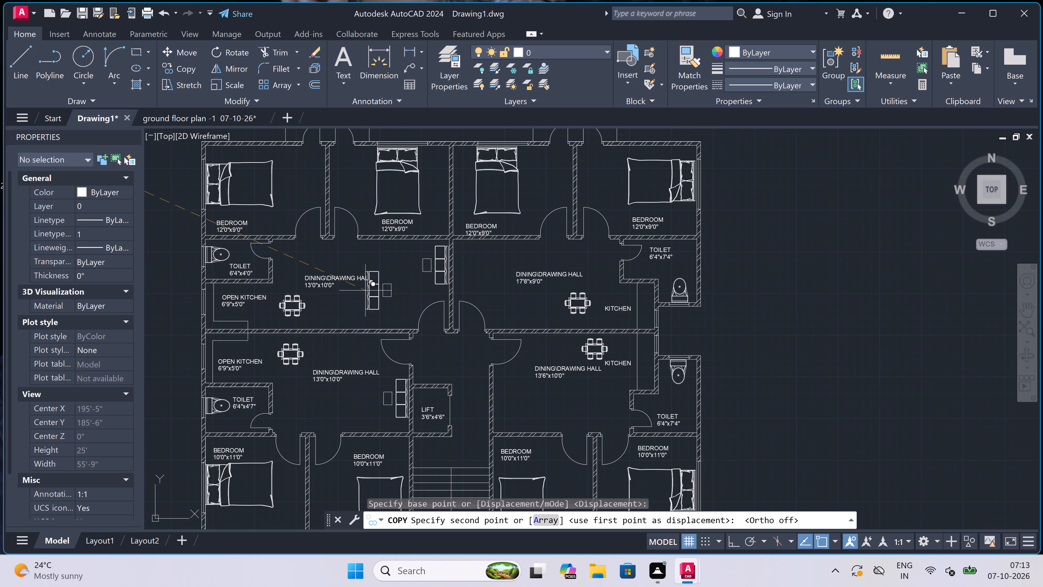
{"action": "scroll", "coordinate": [433, 251], "scroll_direction": "up", "scroll_amount": 2}
{"action": "scroll", "coordinate": [468, 267], "scroll_direction": "up", "scroll_amount": 3}
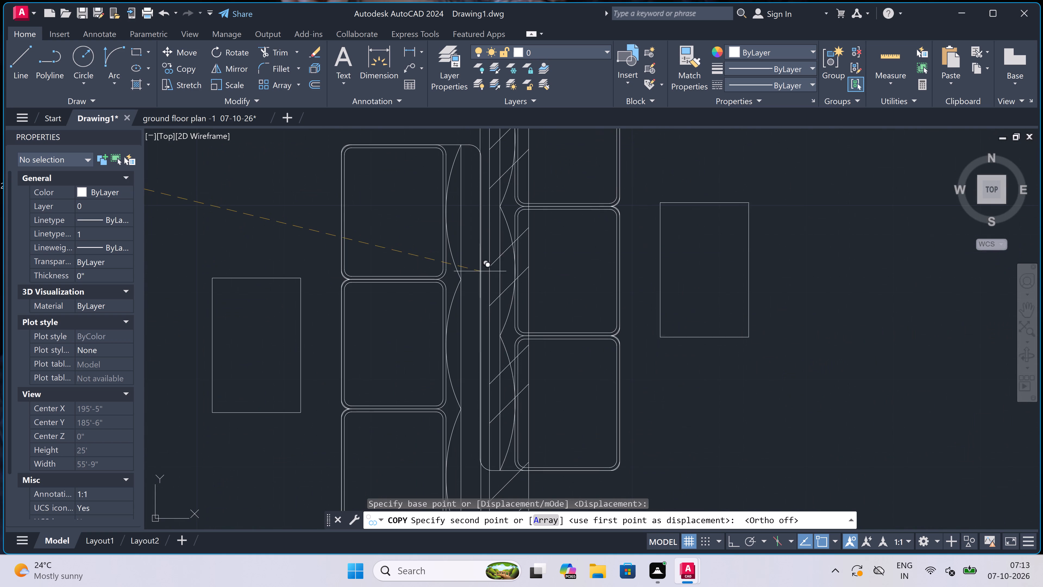
{"action": "scroll", "coordinate": [531, 300], "scroll_direction": "down", "scroll_amount": 1}
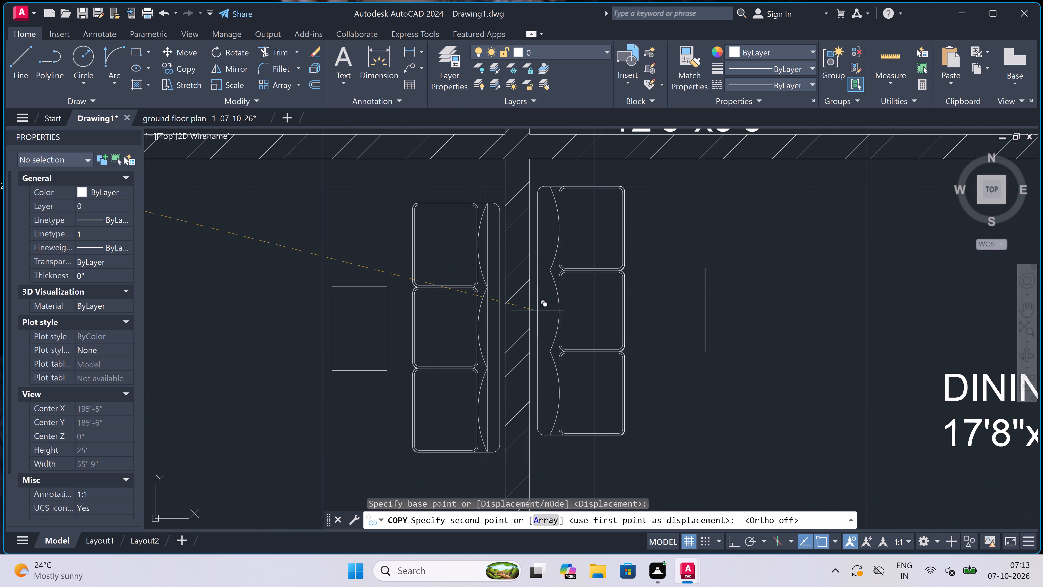
{"action": "left_click", "coordinate": [530, 325]}
Place another copy of the rotated sofa set in the 13'6"x10'0" hall, with its back against the west wall.
{"action": "scroll", "coordinate": [527, 291], "scroll_direction": "down", "scroll_amount": 7}
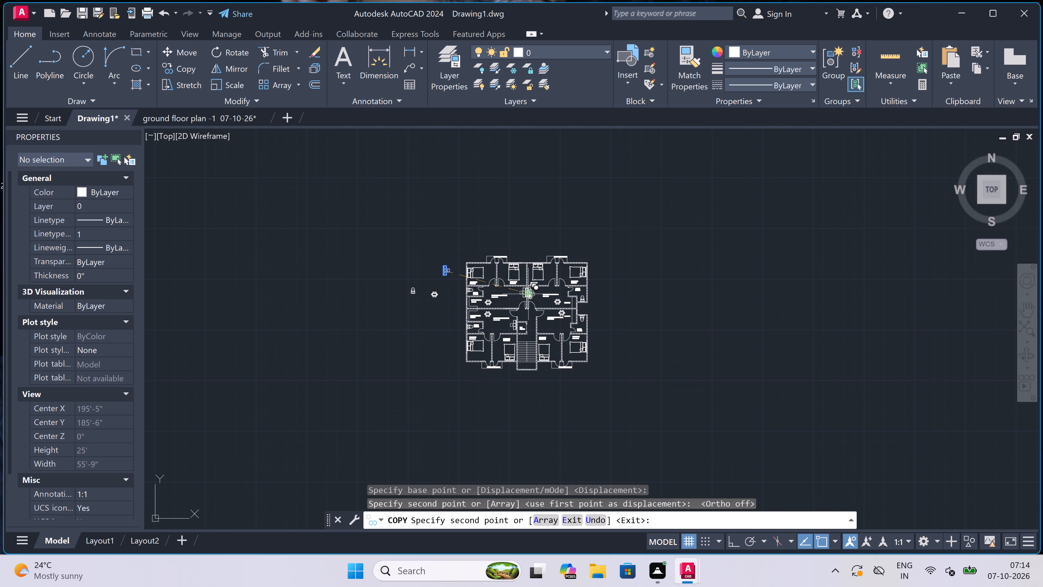
{"action": "scroll", "coordinate": [524, 339], "scroll_direction": "up", "scroll_amount": 3}
{"action": "scroll", "coordinate": [580, 296], "scroll_direction": "up", "scroll_amount": 3}
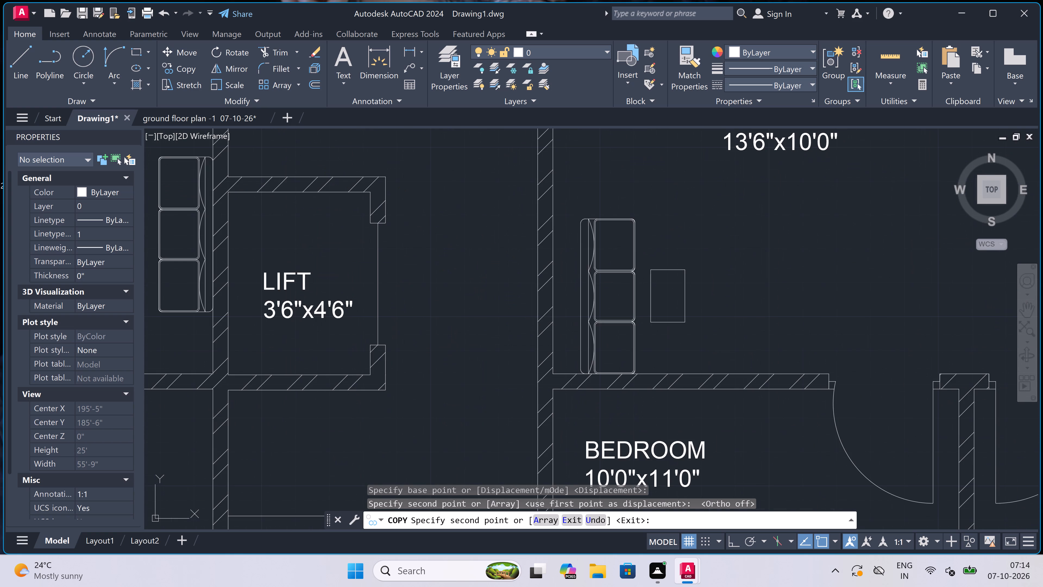
{"action": "scroll", "coordinate": [557, 230], "scroll_direction": "down", "scroll_amount": 1}
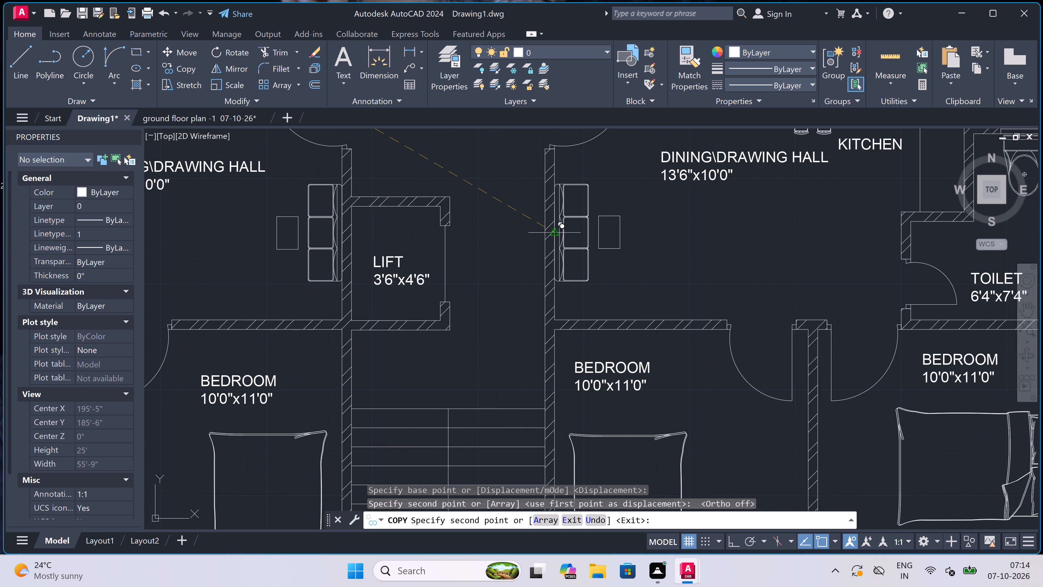
{"action": "scroll", "coordinate": [556, 226], "scroll_direction": "up", "scroll_amount": 2}
{"action": "left_click", "coordinate": [553, 225]}
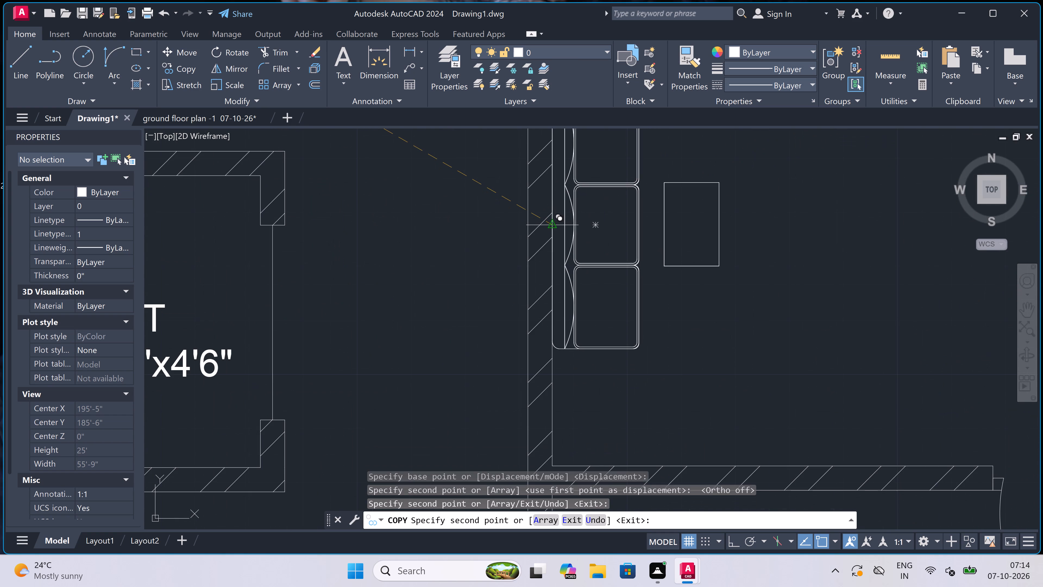
{"action": "scroll", "coordinate": [458, 261], "scroll_direction": "down", "scroll_amount": 3}
{"action": "key", "text": "Escape"}
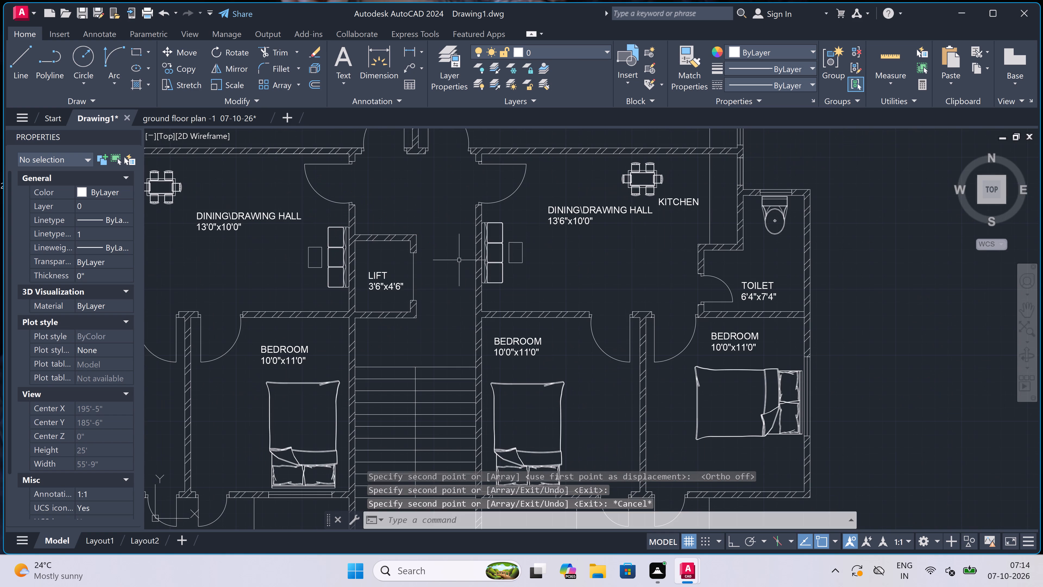
Delete the spare sofa set, dining table and toilet fixture lying outside the plan on its west side.
{"action": "scroll", "coordinate": [441, 216], "scroll_direction": "down", "scroll_amount": 5}
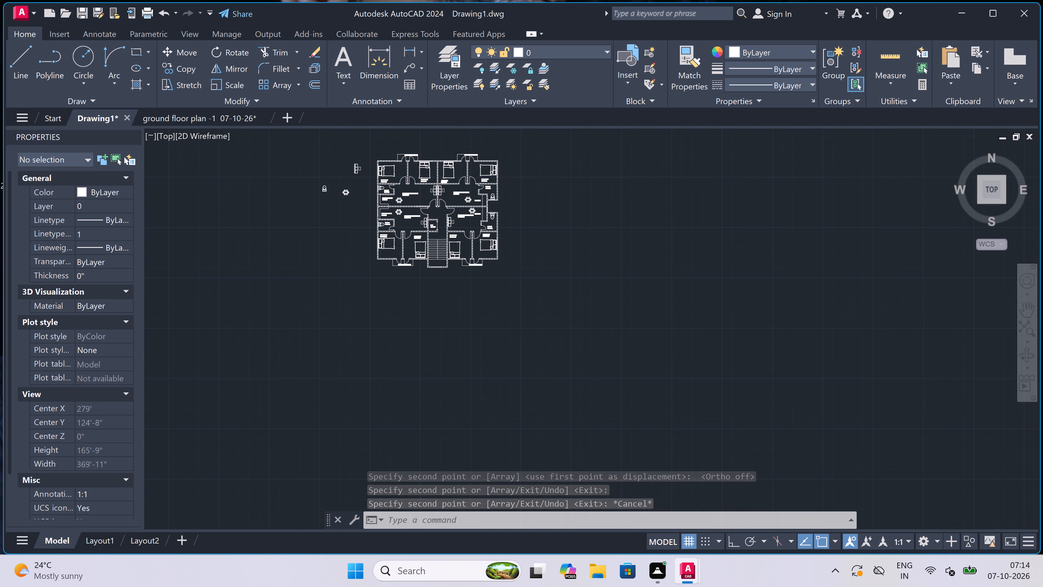
{"action": "scroll", "coordinate": [438, 195], "scroll_direction": "up", "scroll_amount": 2}
{"action": "scroll", "coordinate": [439, 194], "scroll_direction": "down", "scroll_amount": 1}
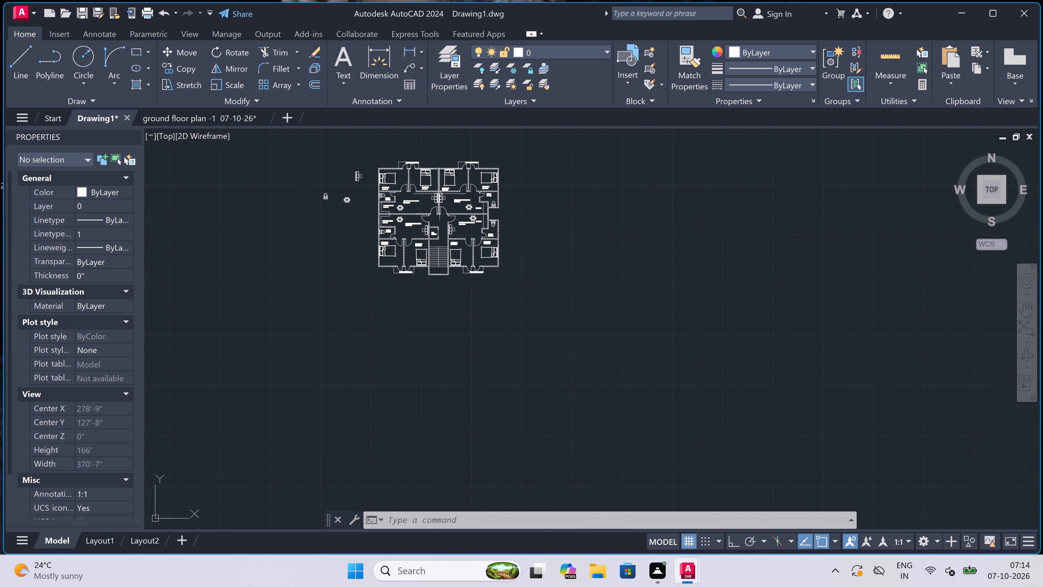
{"action": "scroll", "coordinate": [374, 187], "scroll_direction": "up", "scroll_amount": 2}
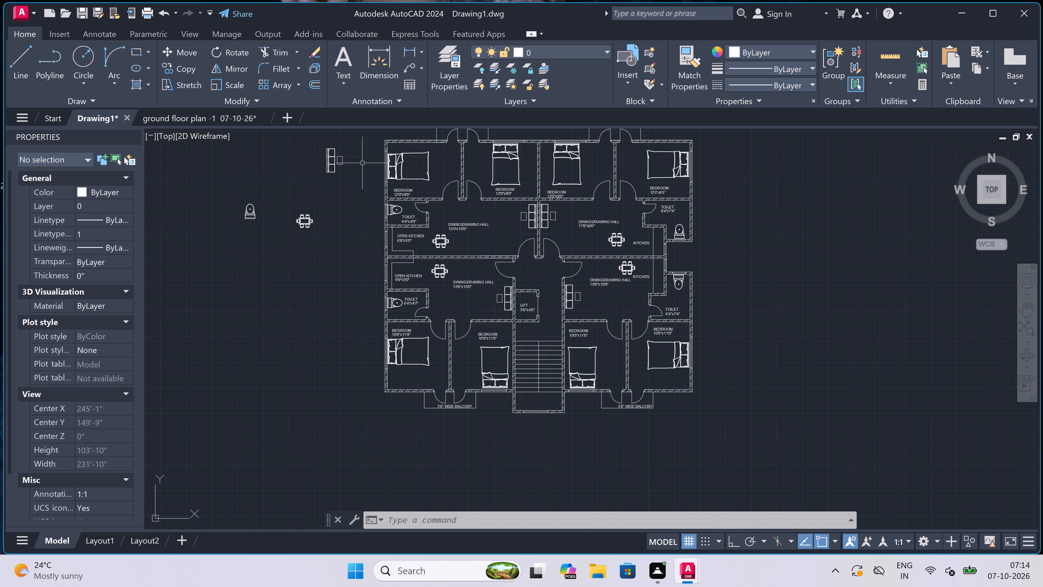
{"action": "left_click_drag", "start_coordinate": [350, 140], "coordinate": [347, 148]}
{"action": "left_click", "coordinate": [152, 287]}
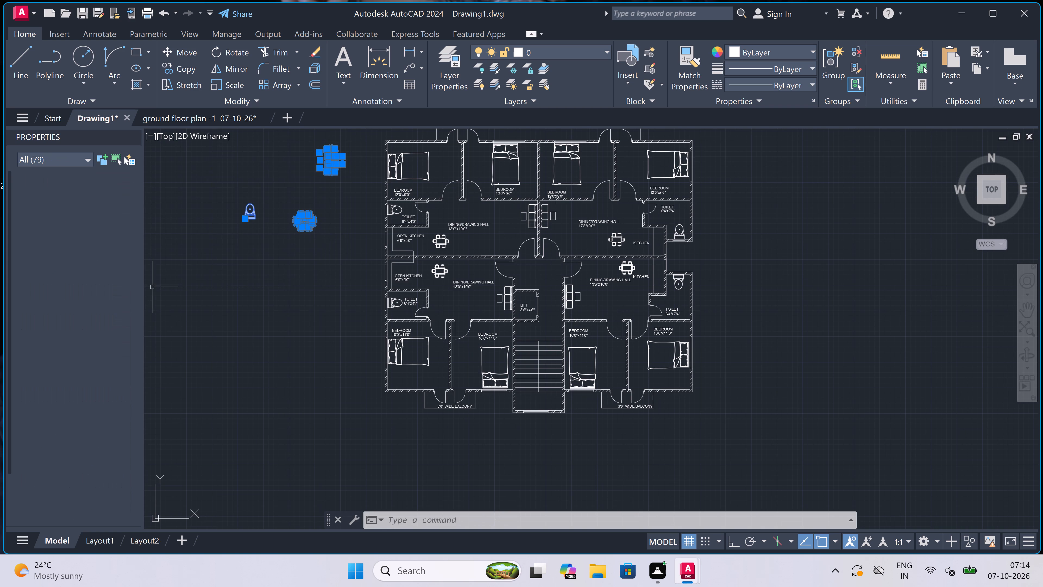
{"action": "key", "text": "Delete"}
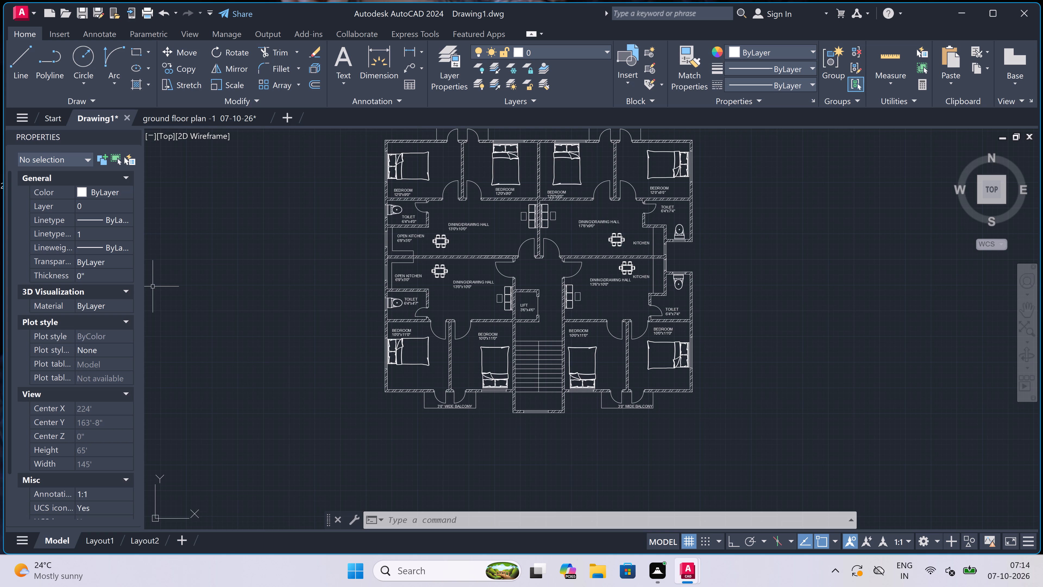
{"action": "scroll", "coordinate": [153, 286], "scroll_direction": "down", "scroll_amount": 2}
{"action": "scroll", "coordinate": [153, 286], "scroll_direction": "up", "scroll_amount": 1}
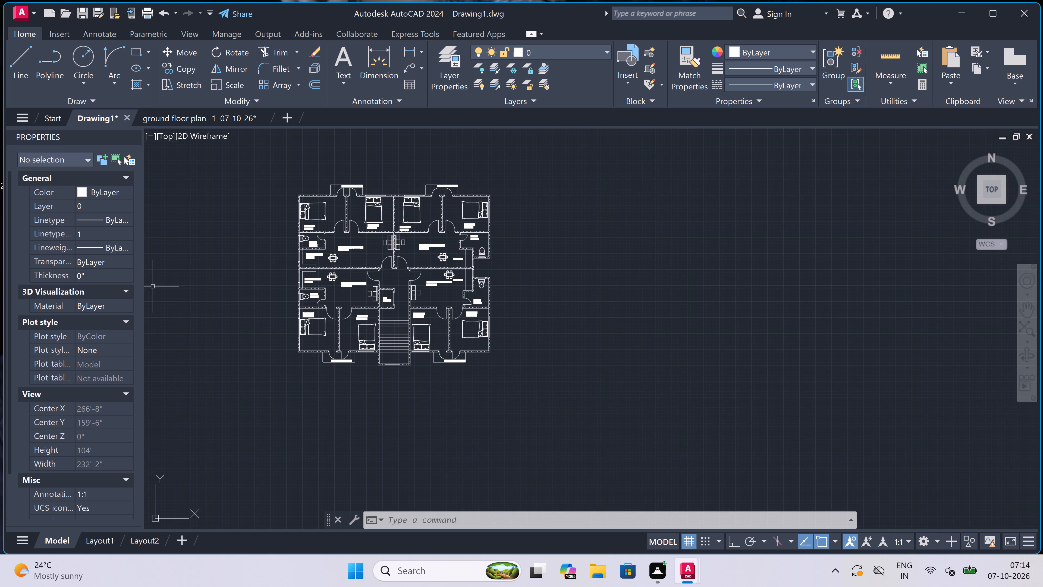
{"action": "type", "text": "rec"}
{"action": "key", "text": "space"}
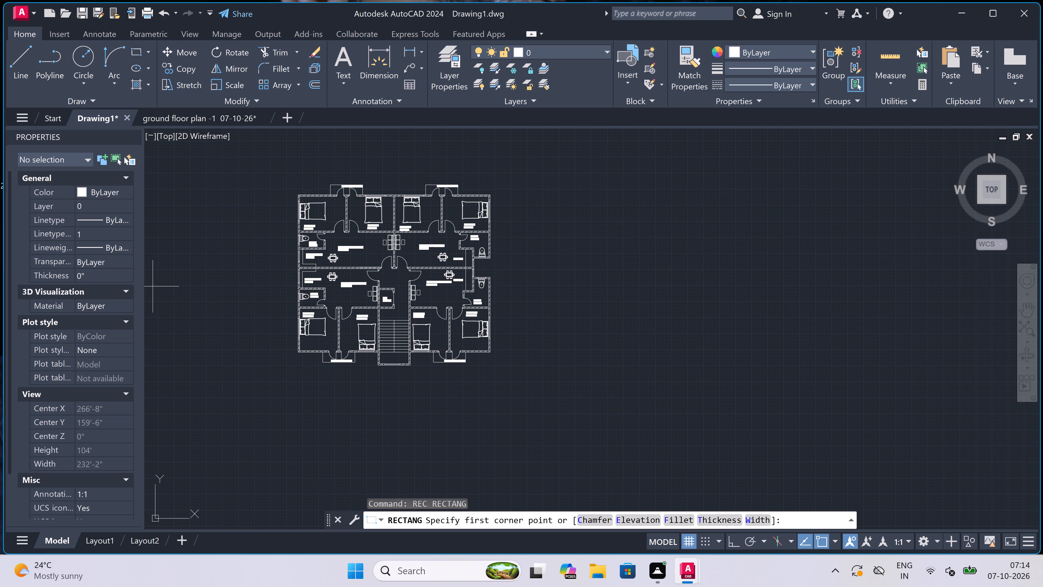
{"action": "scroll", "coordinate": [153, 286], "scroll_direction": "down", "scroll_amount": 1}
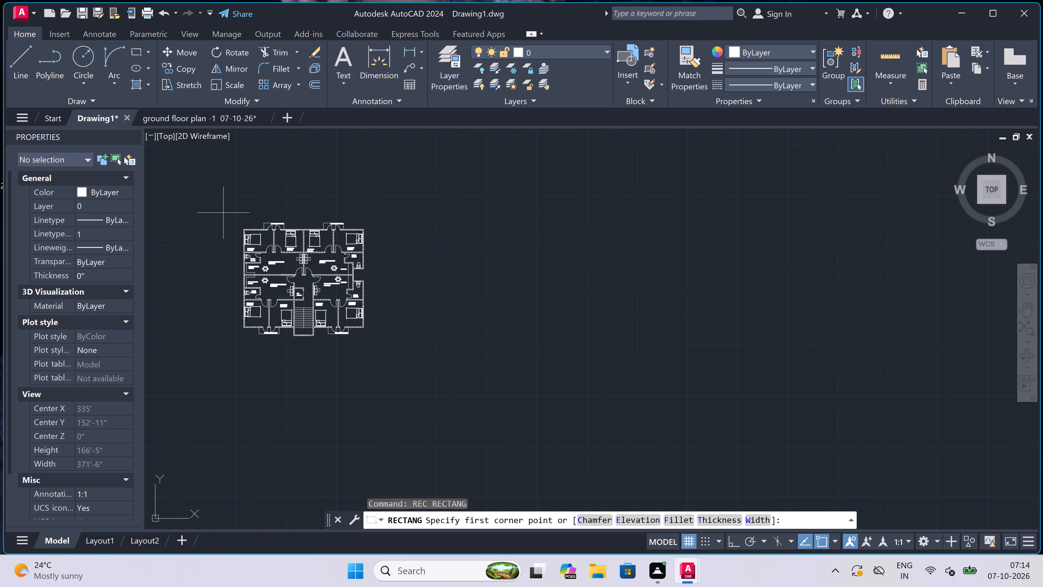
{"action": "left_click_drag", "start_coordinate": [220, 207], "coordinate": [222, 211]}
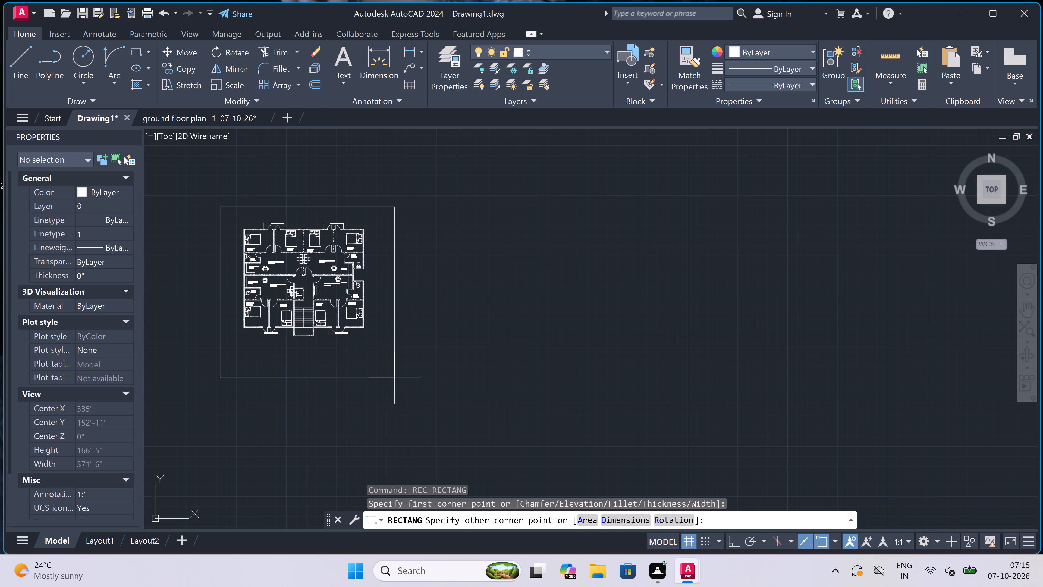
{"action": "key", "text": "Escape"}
Add the multiline text title "FIRST FLOOR PLAN" in the empty space below the plan's south balconies.
{"action": "type", "text": "mt"}
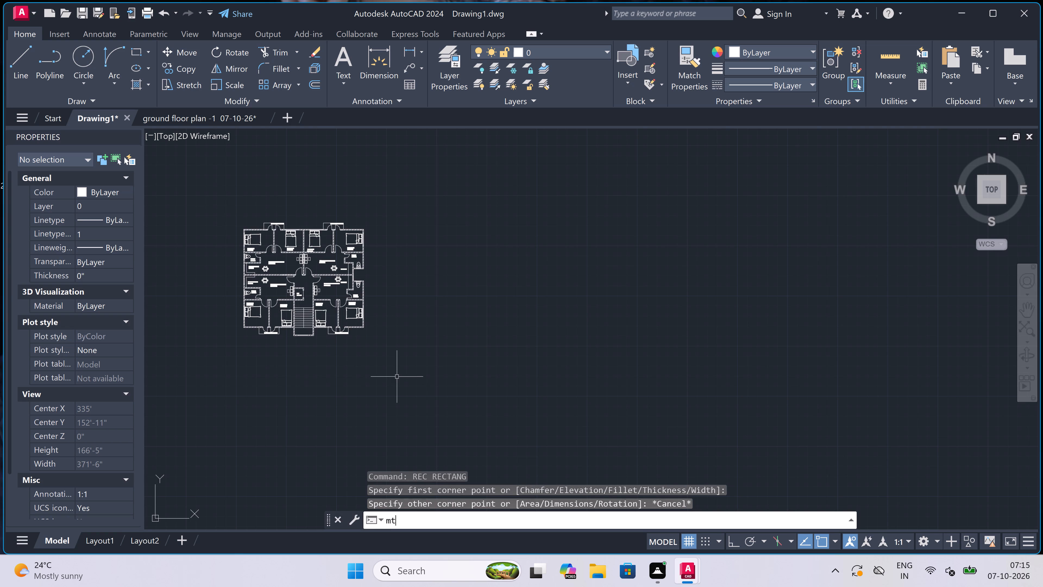
{"action": "key", "text": "space"}
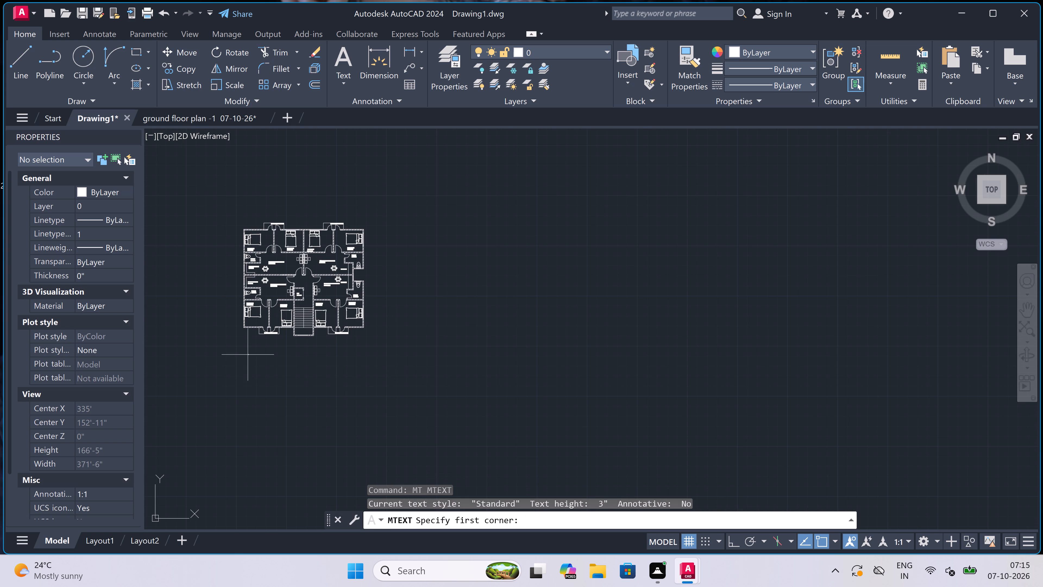
{"action": "scroll", "coordinate": [248, 355], "scroll_direction": "up", "scroll_amount": 1}
{"action": "scroll", "coordinate": [277, 353], "scroll_direction": "up", "scroll_amount": 2}
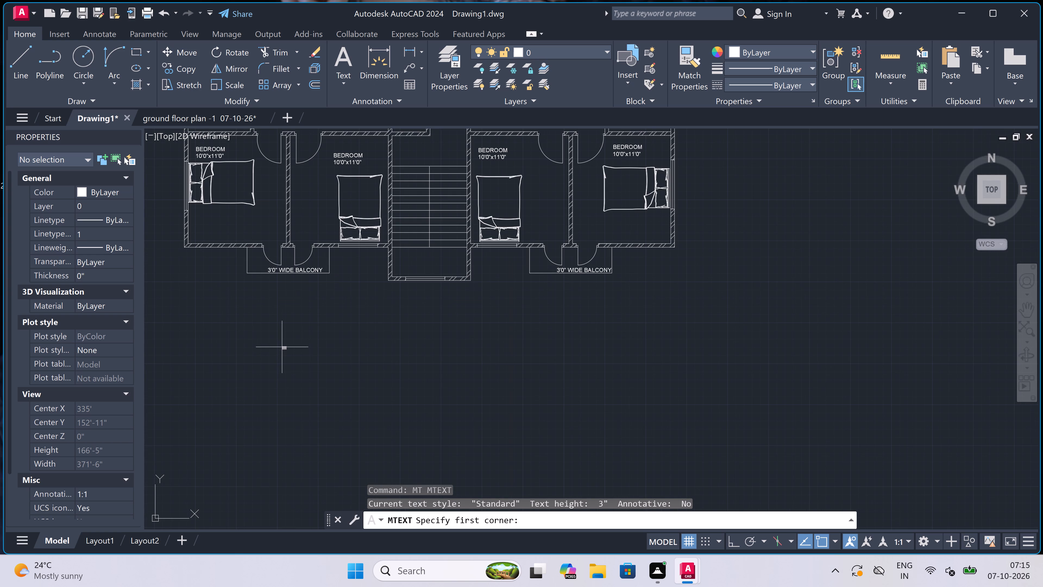
{"action": "scroll", "coordinate": [293, 334], "scroll_direction": "up", "scroll_amount": 1}
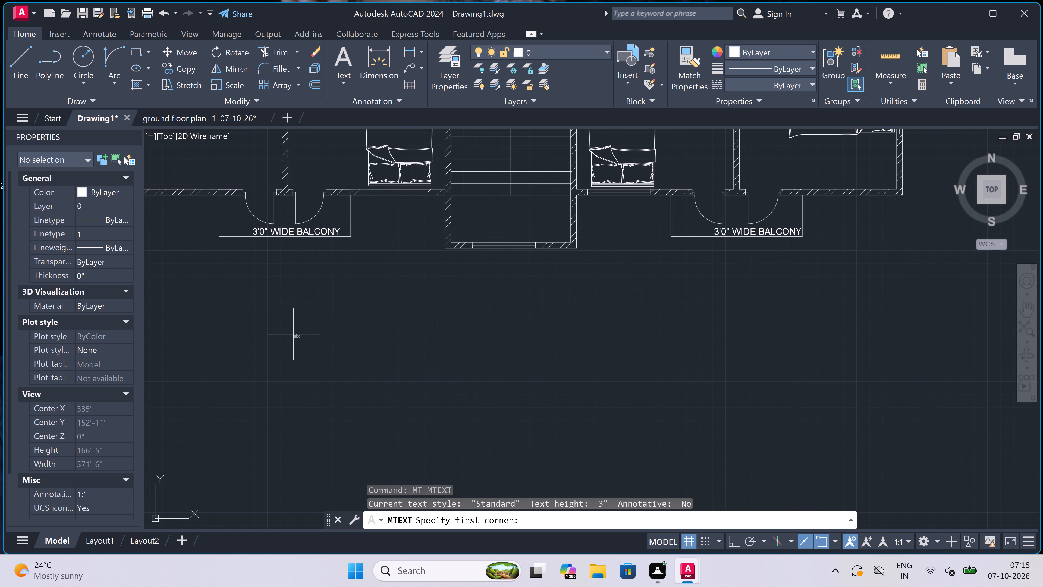
{"action": "scroll", "coordinate": [293, 334], "scroll_direction": "down", "scroll_amount": 2}
{"action": "left_click_drag", "start_coordinate": [271, 330], "coordinate": [276, 331]}
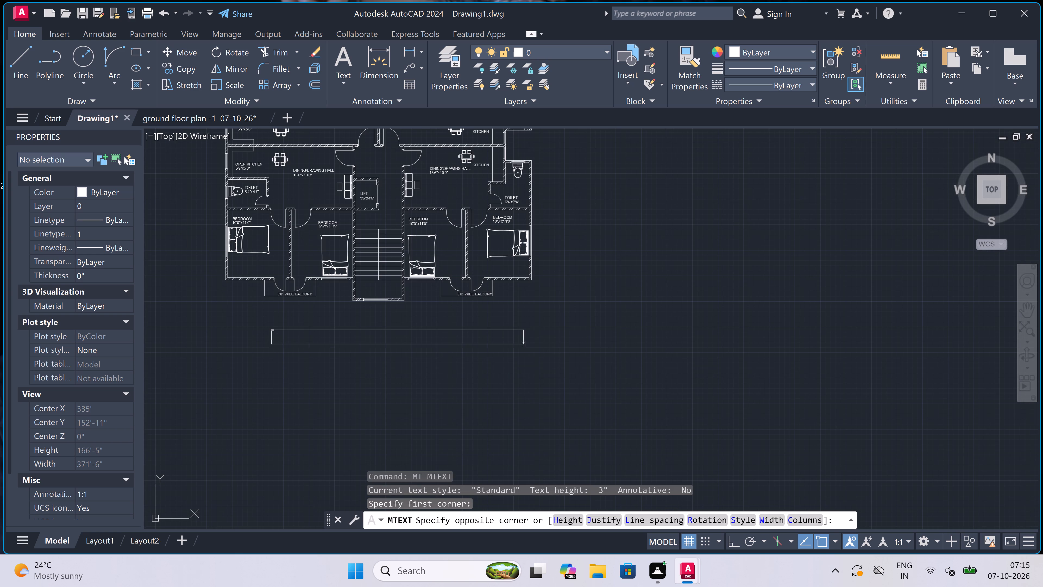
{"action": "left_click", "coordinate": [545, 346]}
{"action": "scroll", "coordinate": [254, 328], "scroll_direction": "up", "scroll_amount": 3}
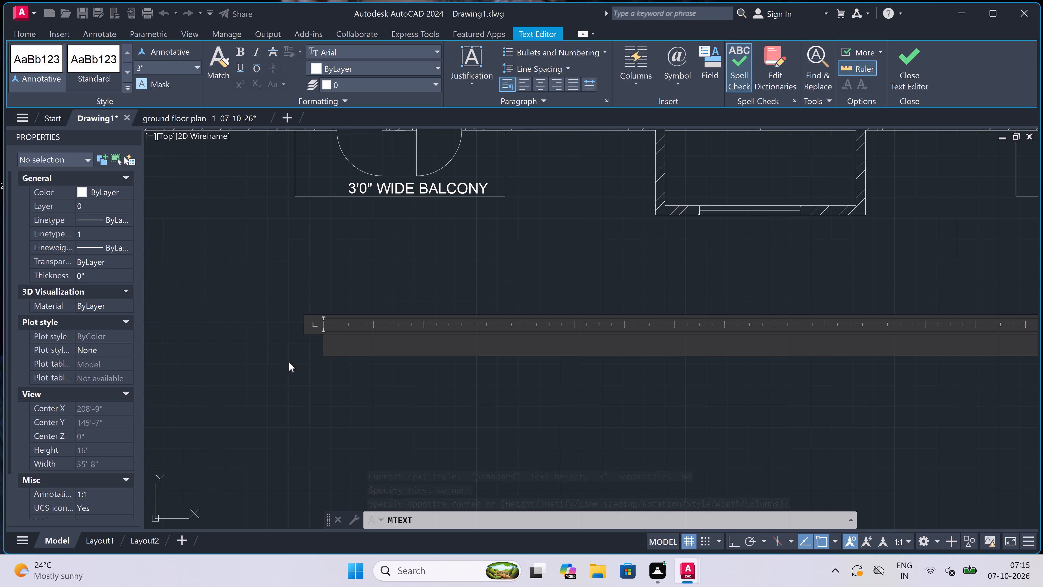
{"action": "type", "text": "FIRS"}
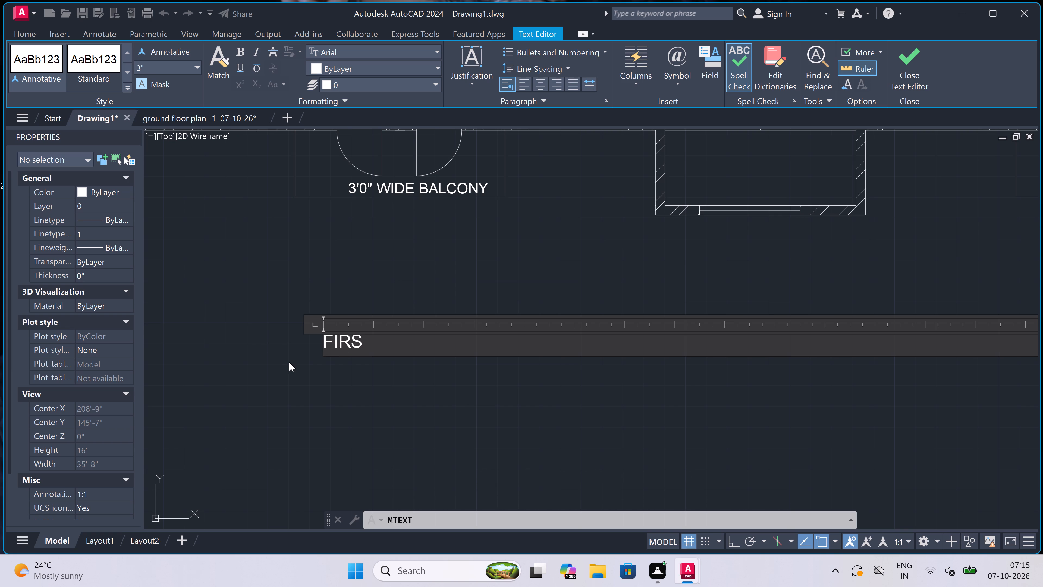
{"action": "type", "text": "T"}
{"action": "key", "text": "space"}
{"action": "key", "text": "f"}
{"action": "type", "text": "LOOR"}
{"action": "key", "text": "space"}
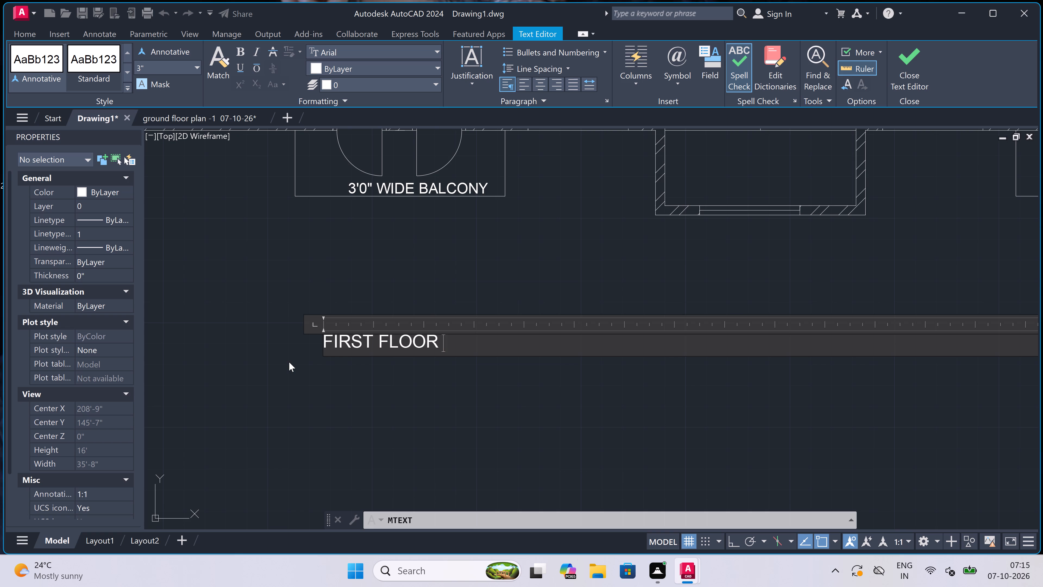
{"action": "type", "text": "PLAN"}
{"action": "left_click", "coordinate": [312, 376]}
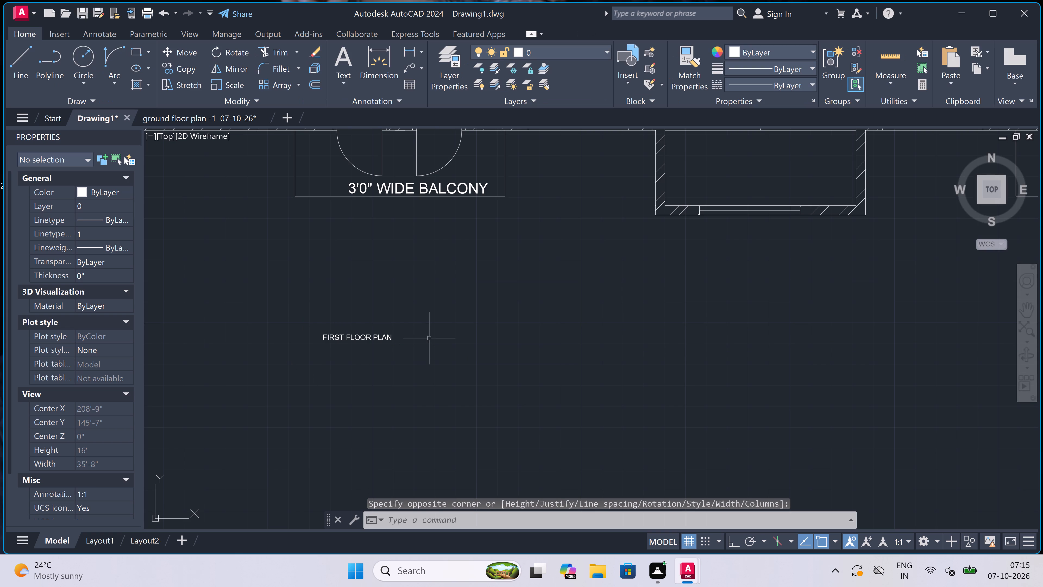
Set the text height of the "FIRST FLOOR PLAN" title to 1.5'.
{"action": "left_click", "coordinate": [428, 320]}
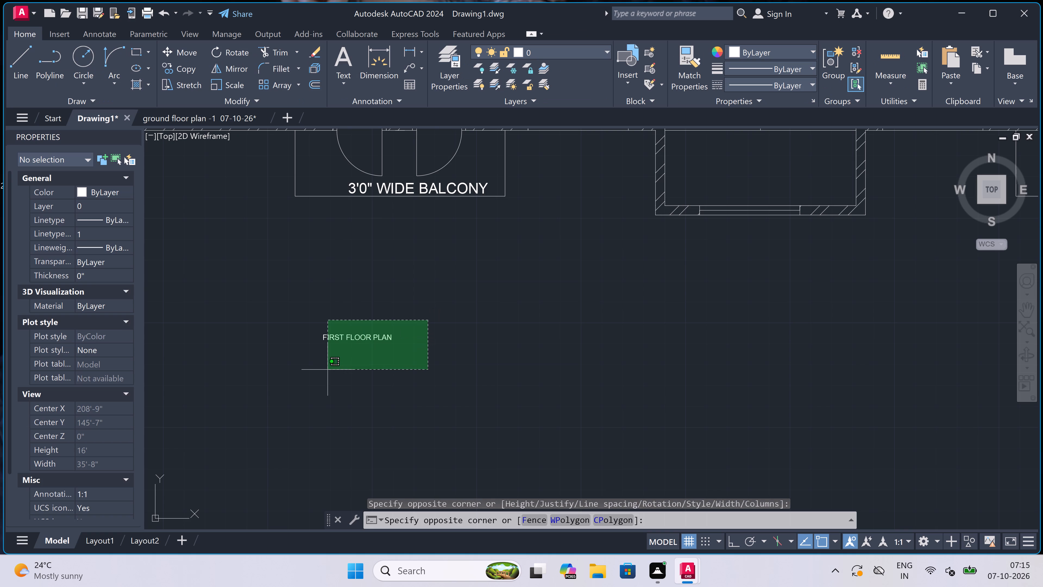
{"action": "double_click", "coordinate": [328, 370]}
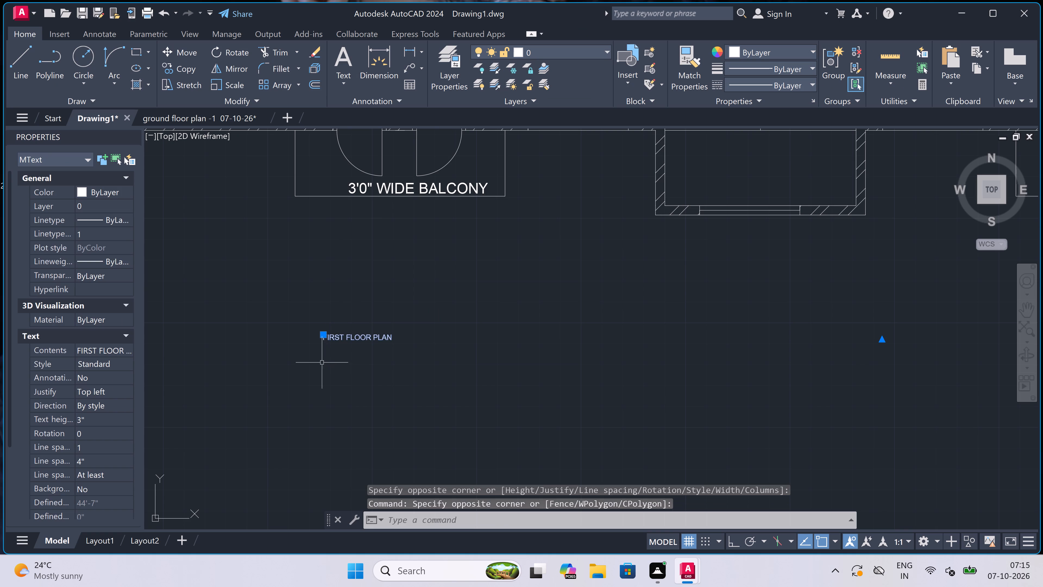
{"action": "left_click", "coordinate": [90, 419]}
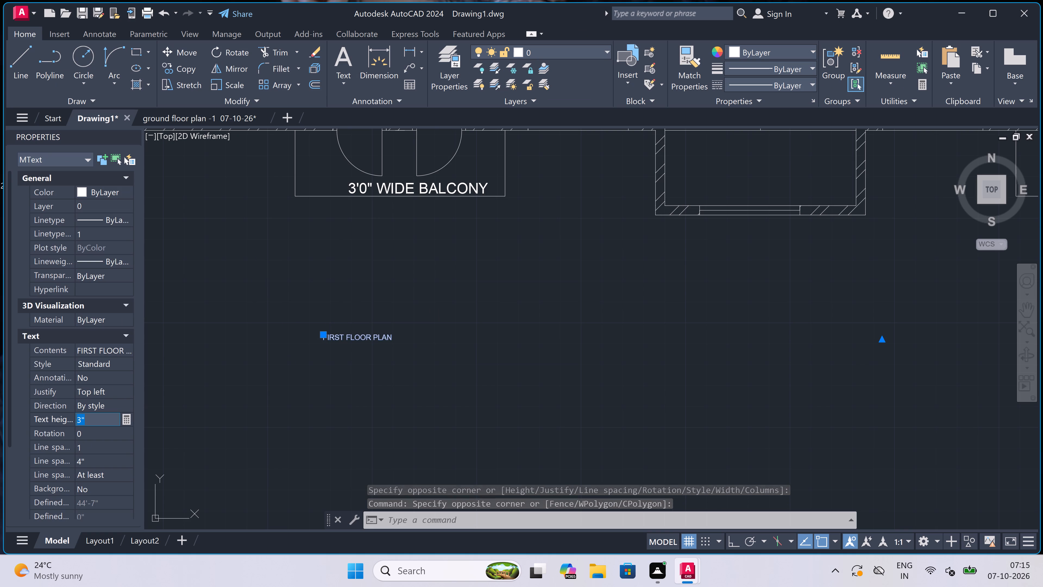
{"action": "key", "text": "BackSpace"}
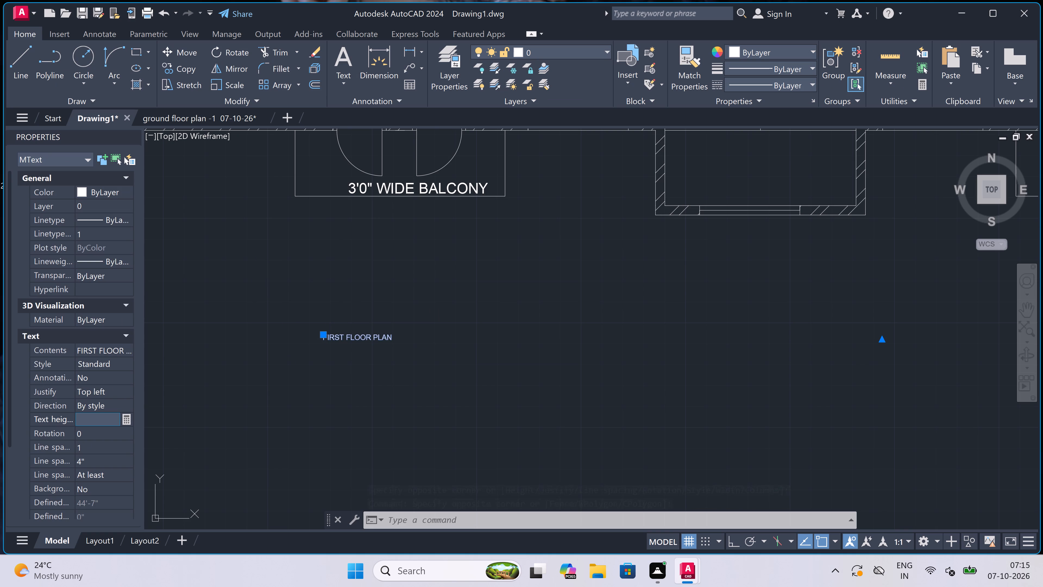
{"action": "key", "text": "1"}
{"action": "type", "text": ".5"}
{"action": "key", "text": "apostrophe"}
{"action": "left_click", "coordinate": [284, 384]}
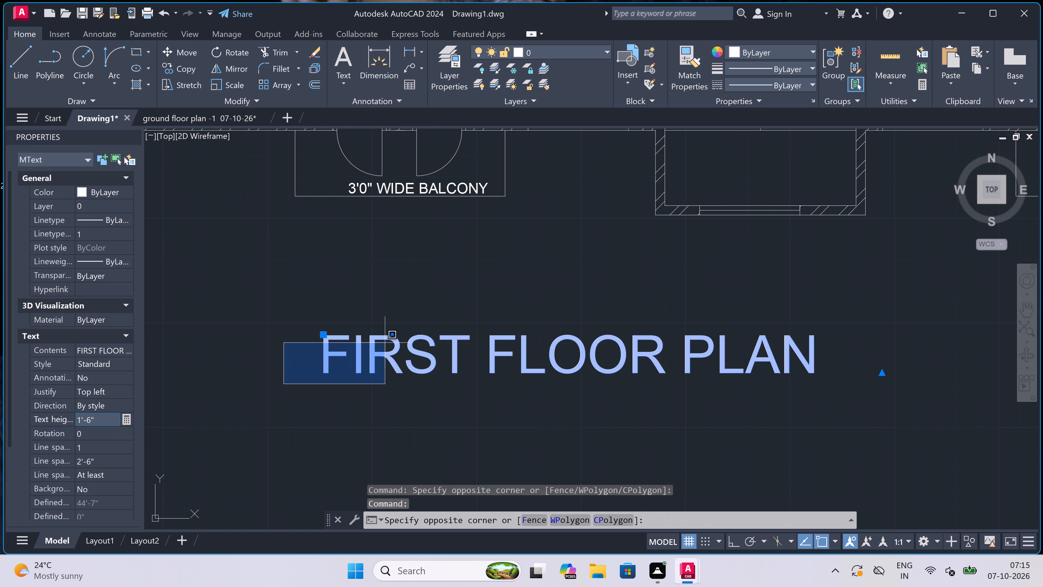
{"action": "key", "text": "Escape"}
Move the "FIRST FLOOR PLAN" title east by its insertion grip so it sits just below the staircase.
{"action": "scroll", "coordinate": [387, 337], "scroll_direction": "down", "scroll_amount": 2}
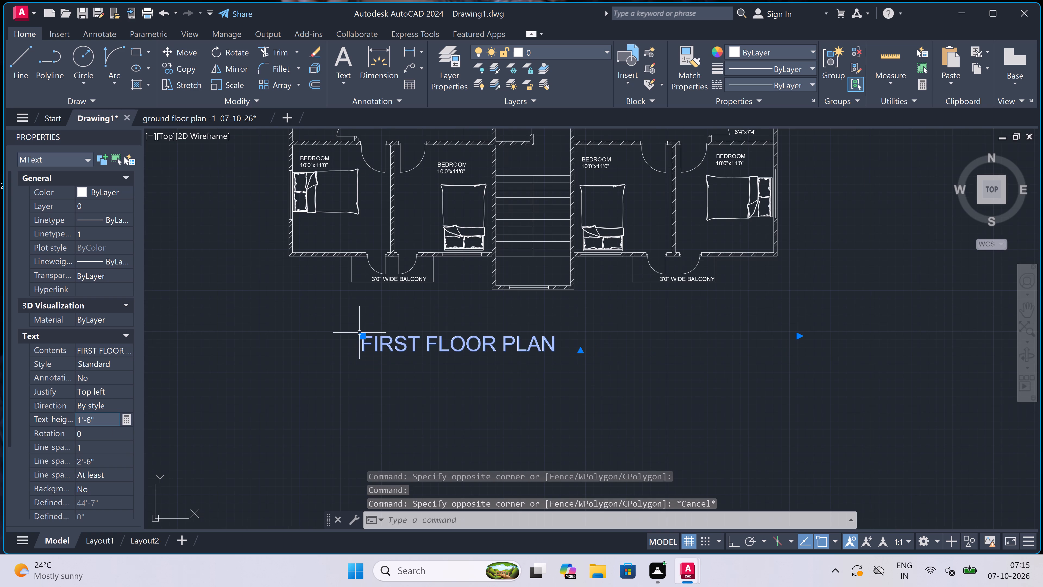
{"action": "left_click", "coordinate": [362, 335]}
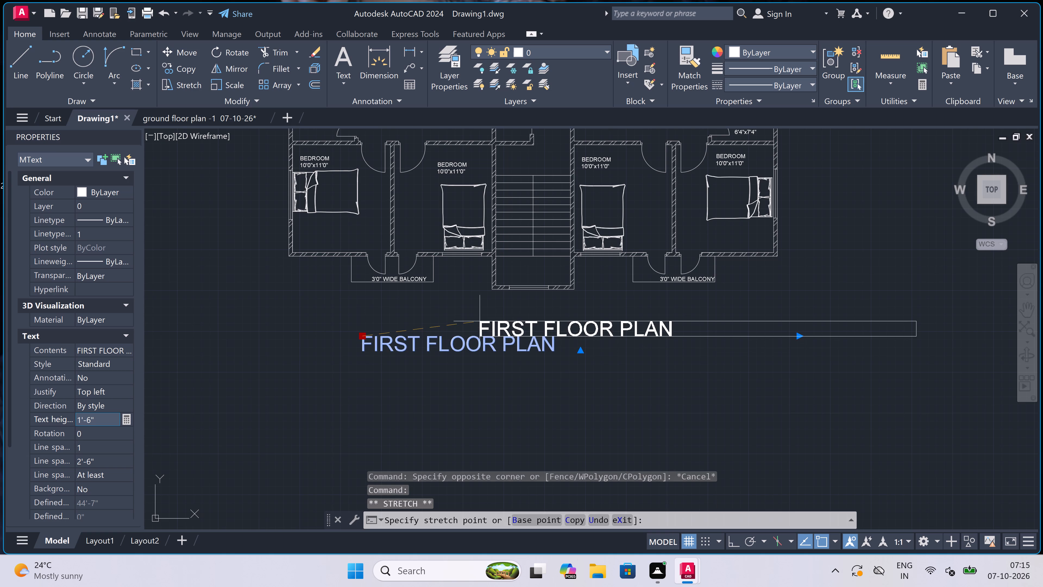
{"action": "left_click", "coordinate": [482, 319]}
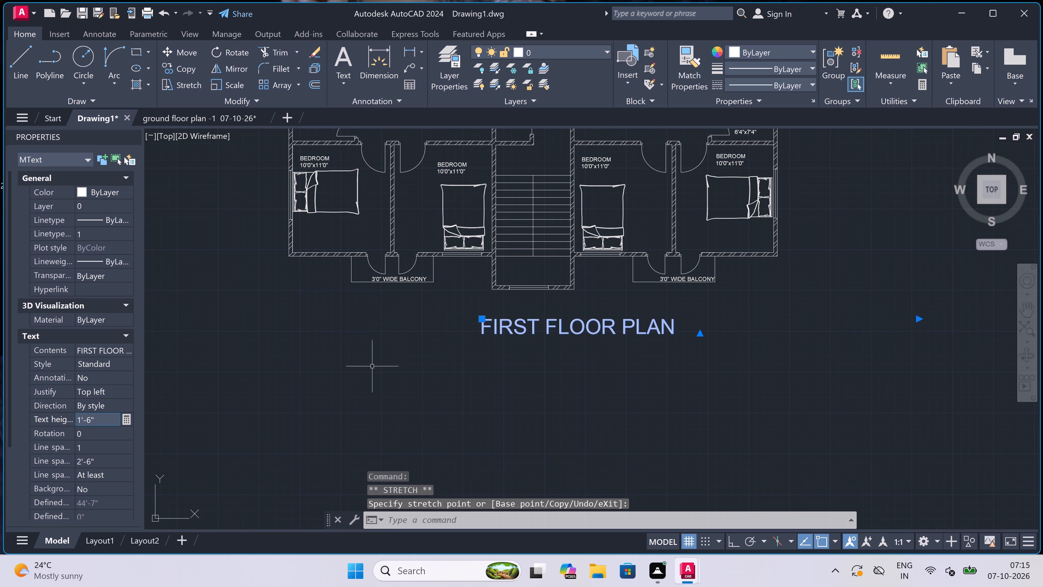
{"action": "key", "text": "Escape"}
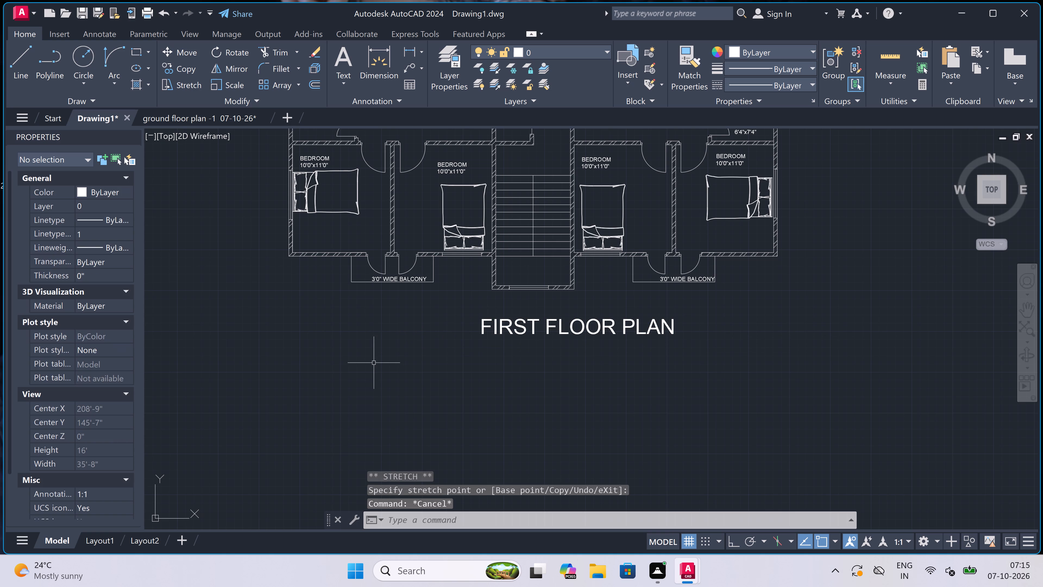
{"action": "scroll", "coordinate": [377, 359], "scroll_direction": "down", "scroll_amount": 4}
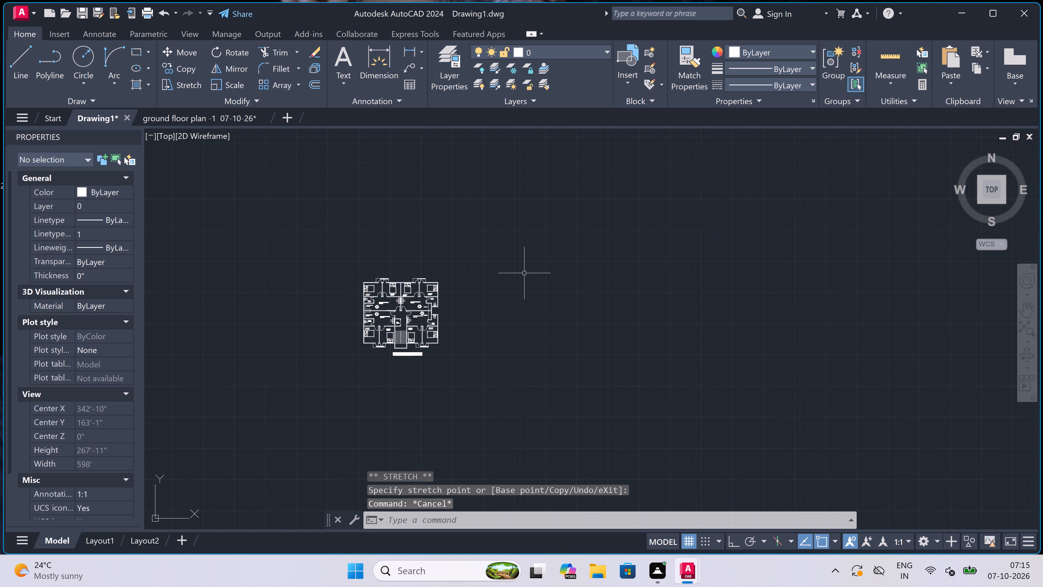
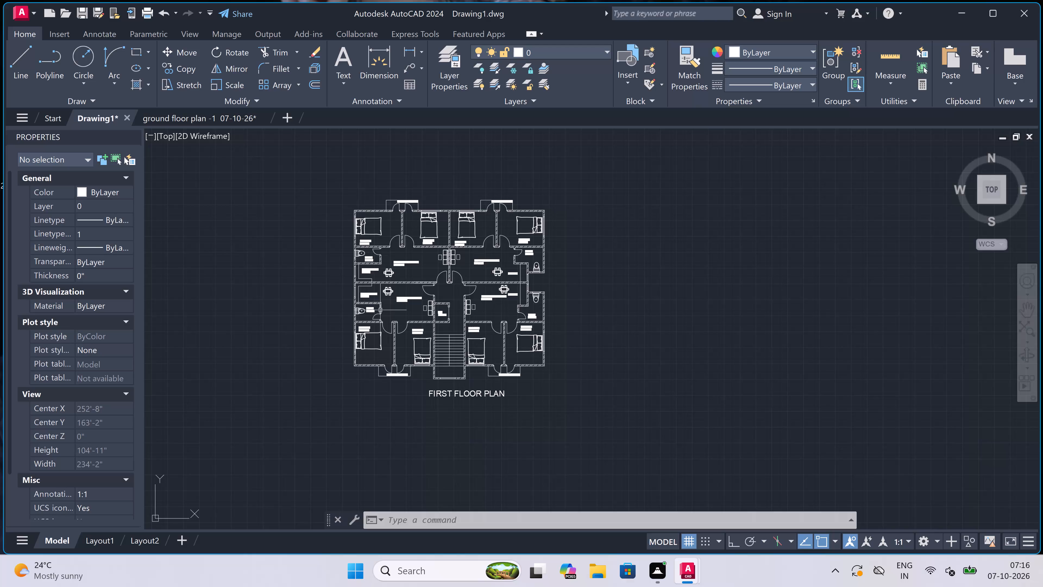
Draw a vertical construction line through the first floor plan's lower-left outer wall corner.
{"action": "type", "text": "XL"}
{"action": "key", "text": "space"}
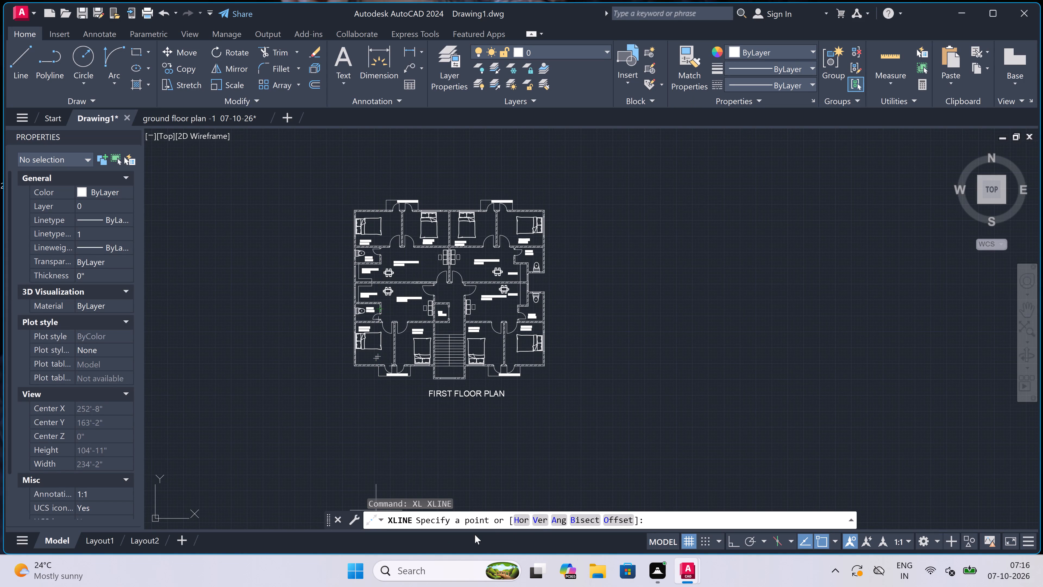
{"action": "left_click", "coordinate": [540, 519]}
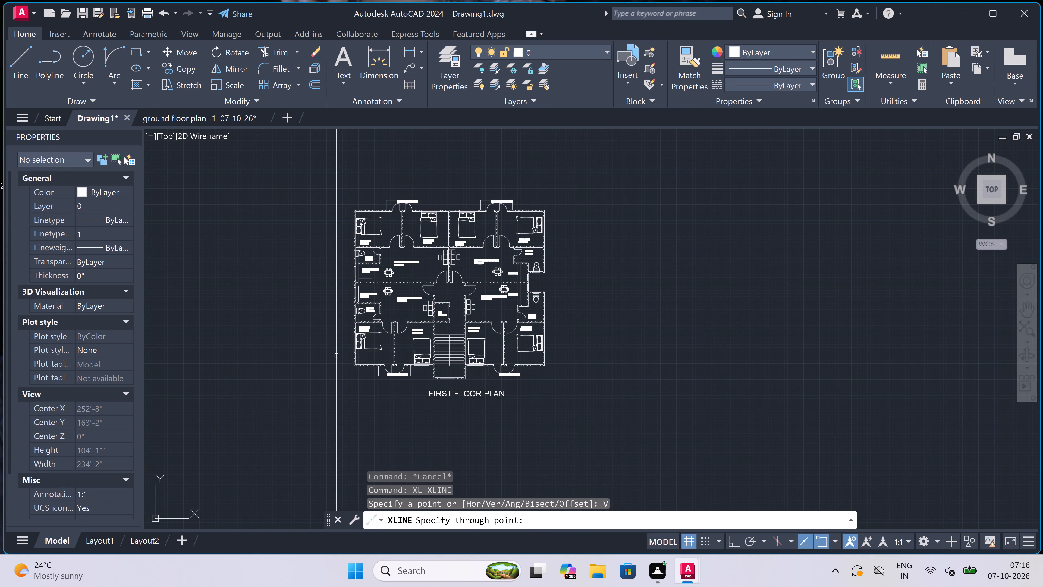
{"action": "scroll", "coordinate": [346, 373], "scroll_direction": "up", "scroll_amount": 3}
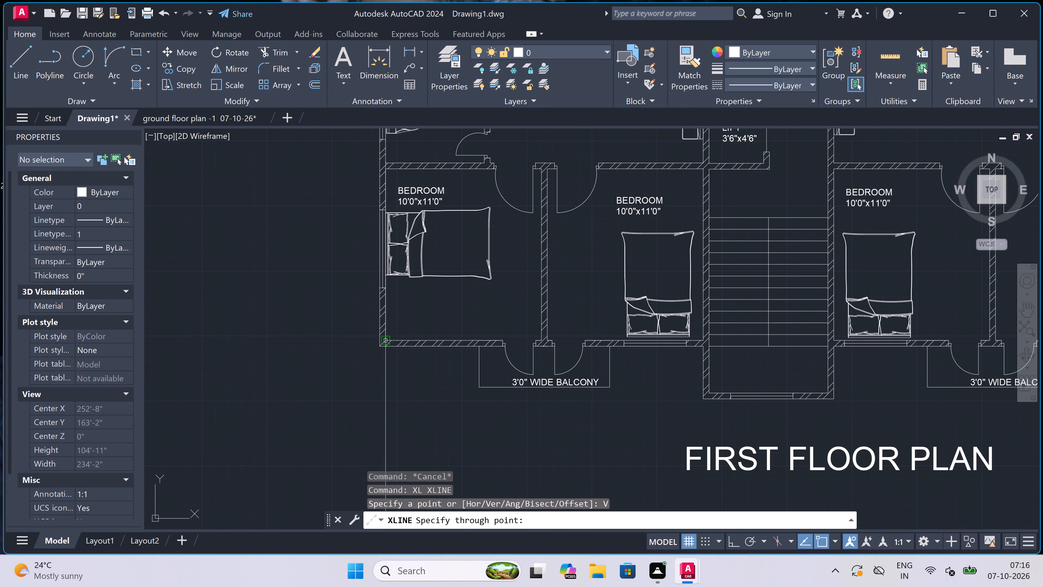
{"action": "left_click", "coordinate": [382, 346]}
Add vertical construction lines through the wall edges of both door openings on the lower-left 3'0" wide balcony.
{"action": "scroll", "coordinate": [358, 347], "scroll_direction": "down", "scroll_amount": 2}
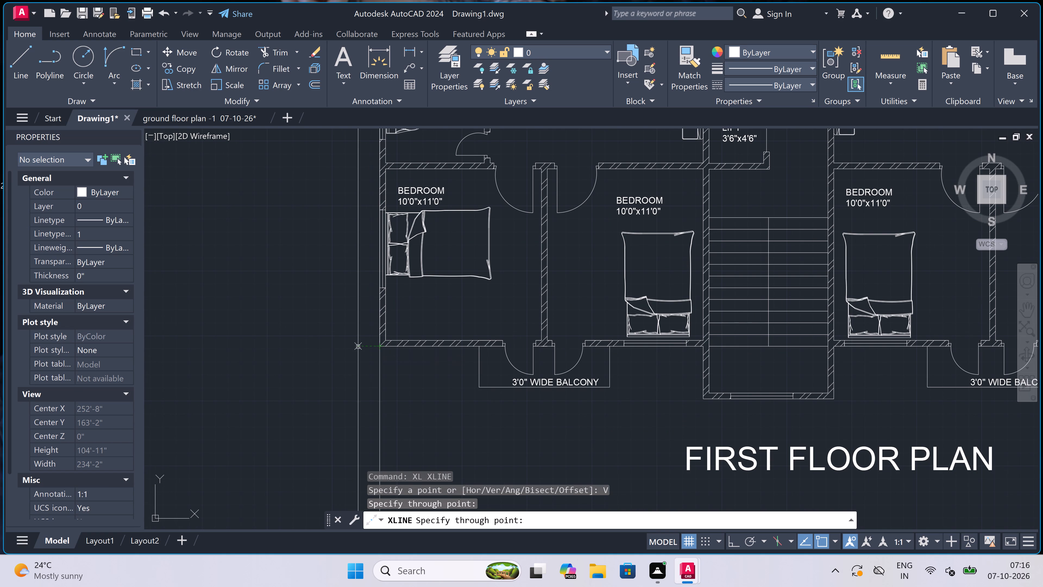
{"action": "scroll", "coordinate": [419, 354], "scroll_direction": "up", "scroll_amount": 3}
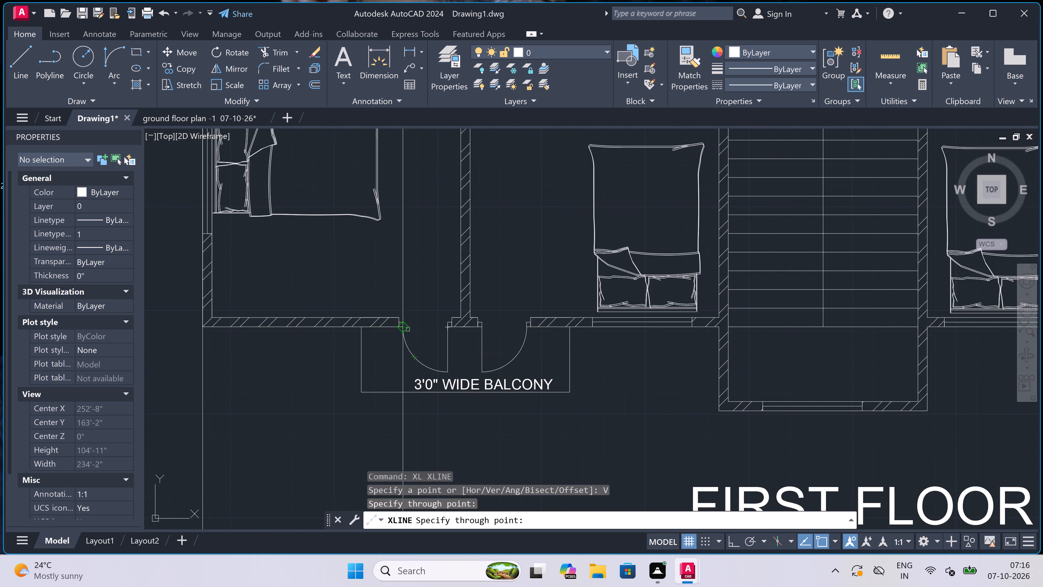
{"action": "scroll", "coordinate": [399, 328], "scroll_direction": "up", "scroll_amount": 3}
{"action": "left_click", "coordinate": [399, 326]}
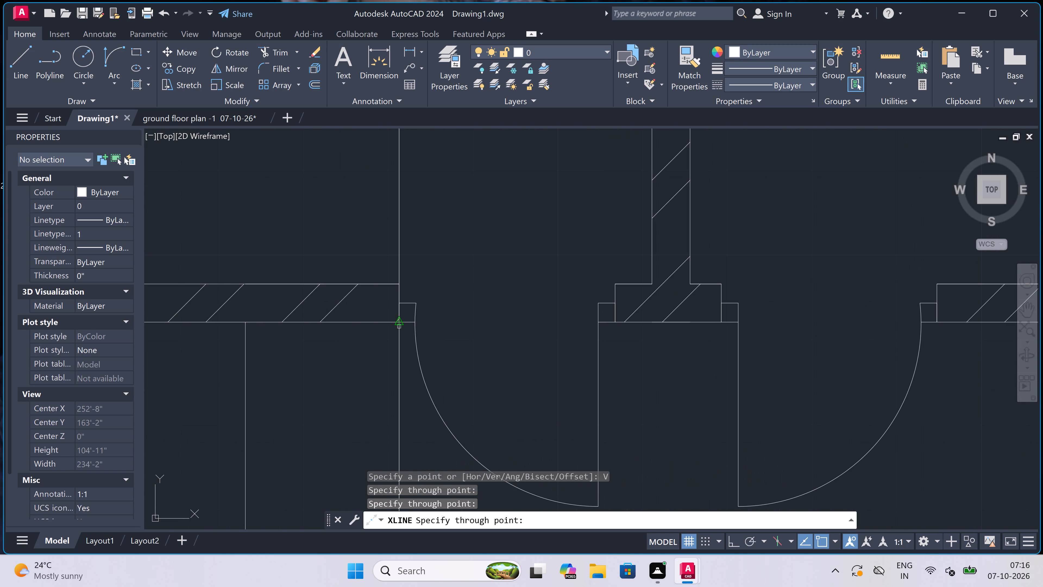
{"action": "scroll", "coordinate": [356, 341], "scroll_direction": "down", "scroll_amount": 3}
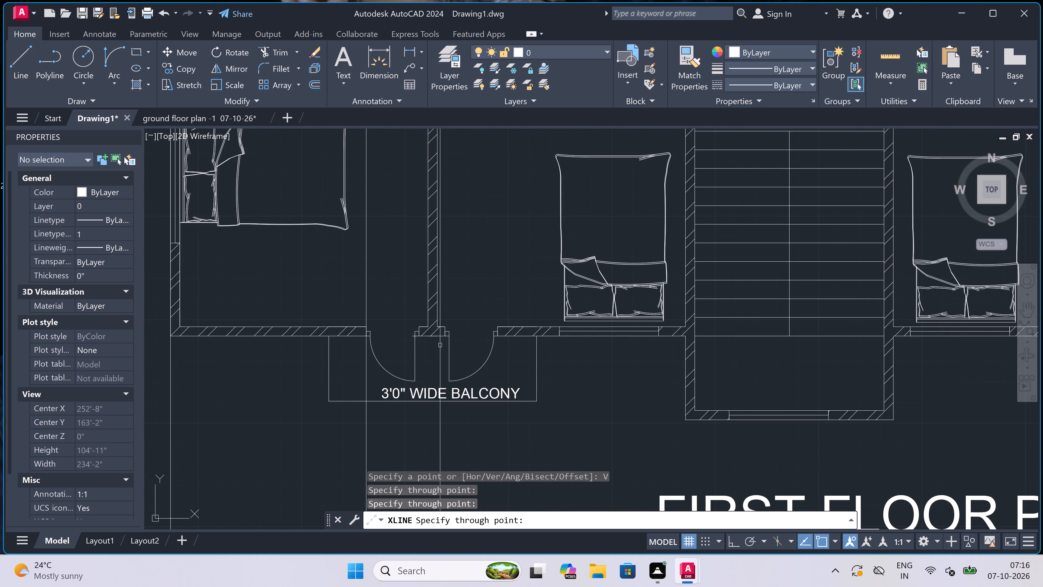
{"action": "scroll", "coordinate": [479, 343], "scroll_direction": "up", "scroll_amount": 2}
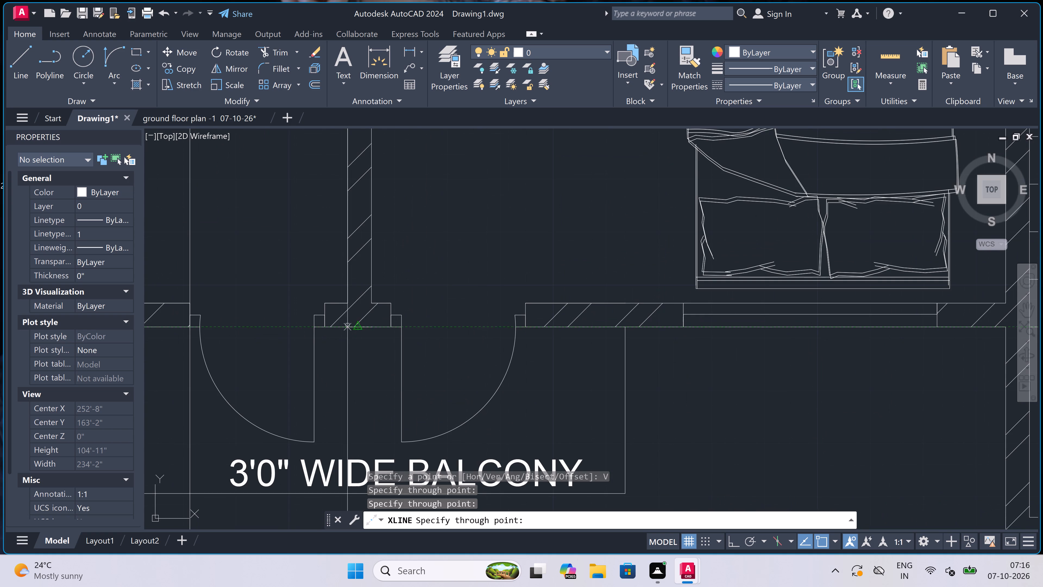
{"action": "left_click", "coordinate": [326, 330]}
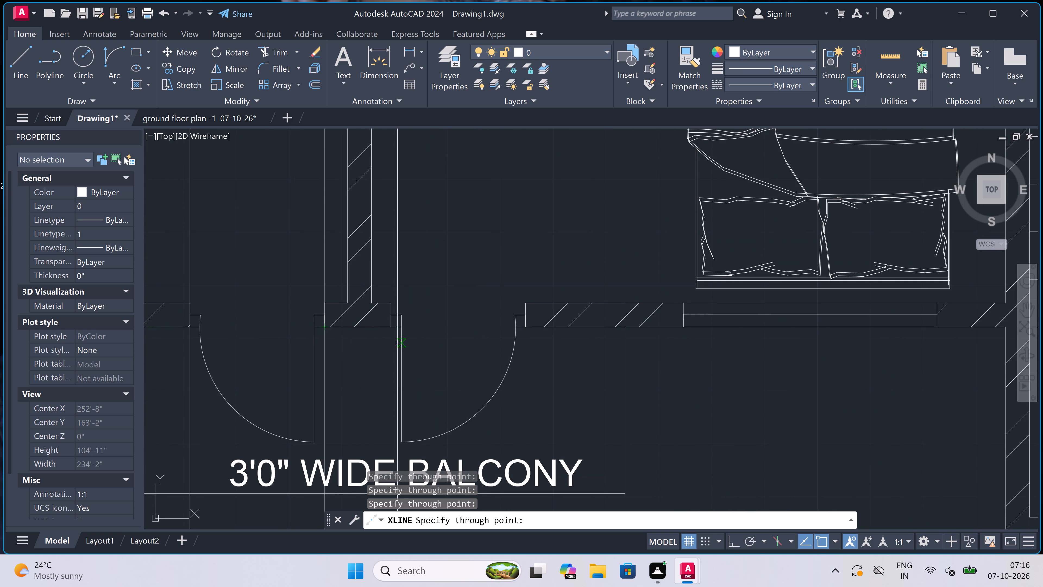
{"action": "scroll", "coordinate": [401, 339], "scroll_direction": "up", "scroll_amount": 2}
{"action": "left_click", "coordinate": [371, 306]}
{"action": "scroll", "coordinate": [371, 306], "scroll_direction": "down", "scroll_amount": 1}
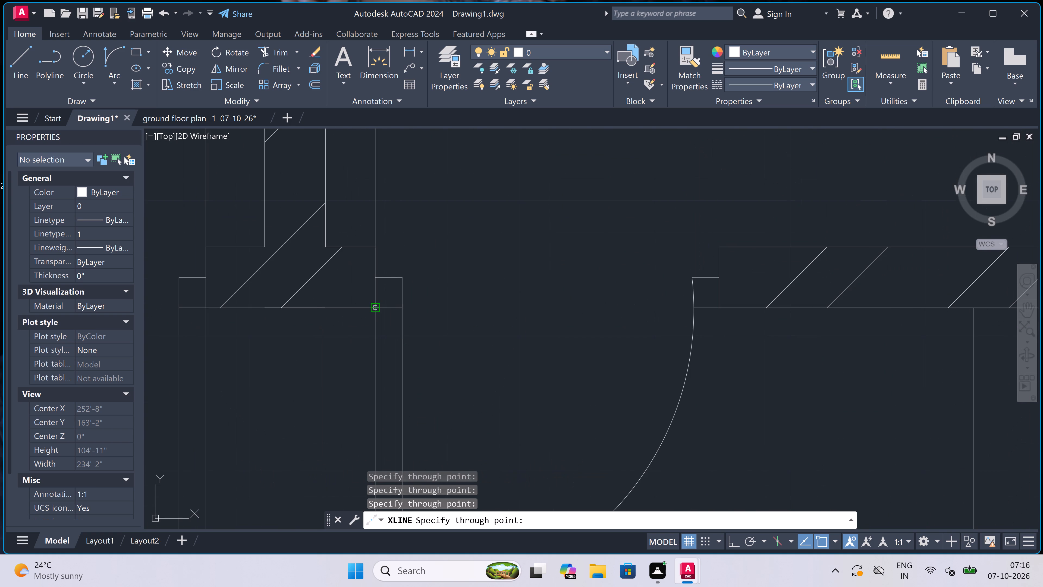
{"action": "scroll", "coordinate": [371, 306], "scroll_direction": "down", "scroll_amount": 1}
{"action": "scroll", "coordinate": [499, 320], "scroll_direction": "up", "scroll_amount": 1}
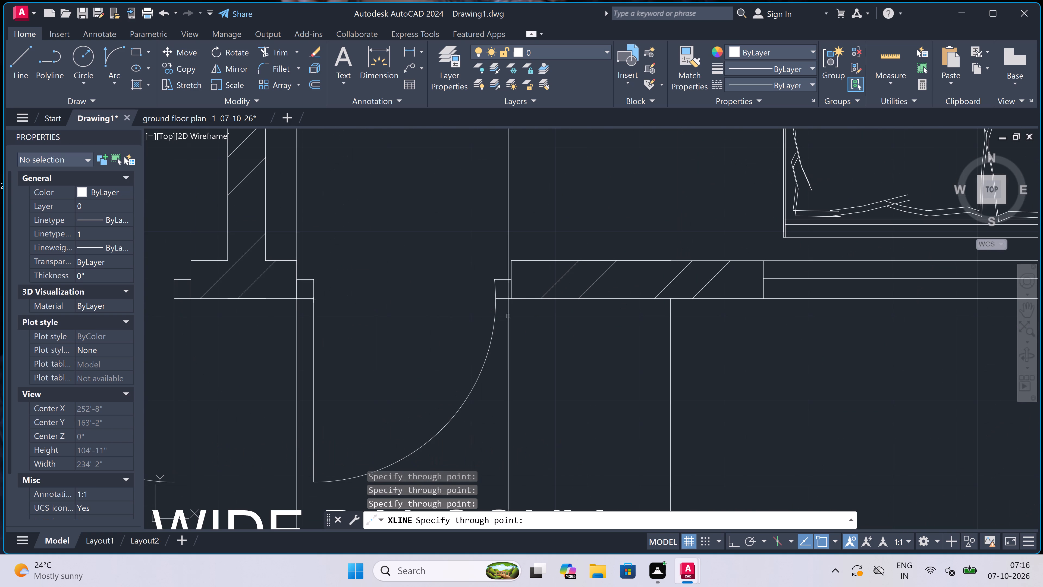
{"action": "left_click", "coordinate": [515, 303]}
Add vertical construction lines through the lower-left balcony's right edge and both ends of the bedroom window left of the staircase.
{"action": "scroll", "coordinate": [414, 304], "scroll_direction": "down", "scroll_amount": 2}
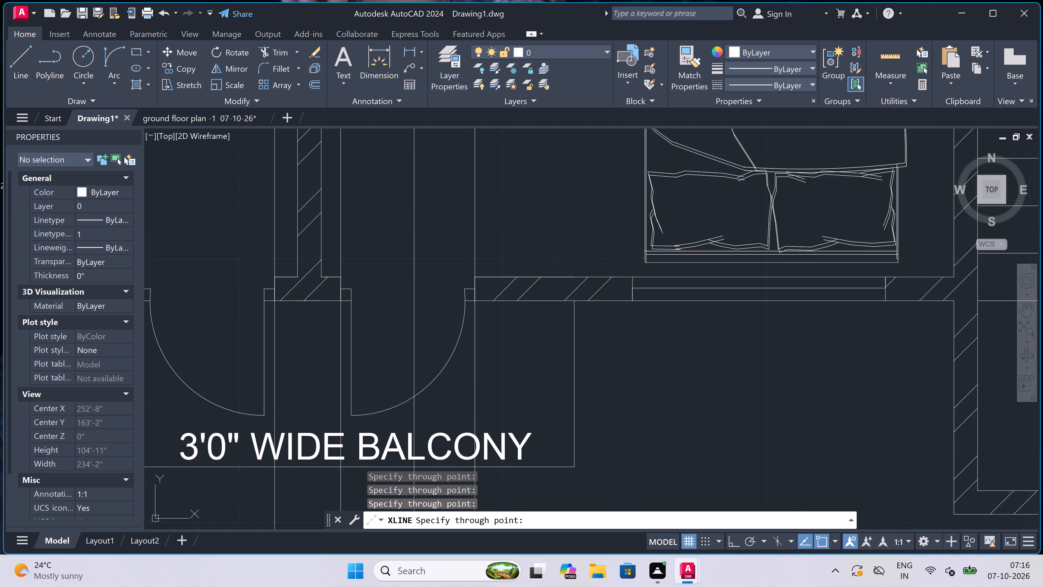
{"action": "scroll", "coordinate": [414, 304], "scroll_direction": "down", "scroll_amount": 1}
{"action": "scroll", "coordinate": [482, 312], "scroll_direction": "up", "scroll_amount": 2}
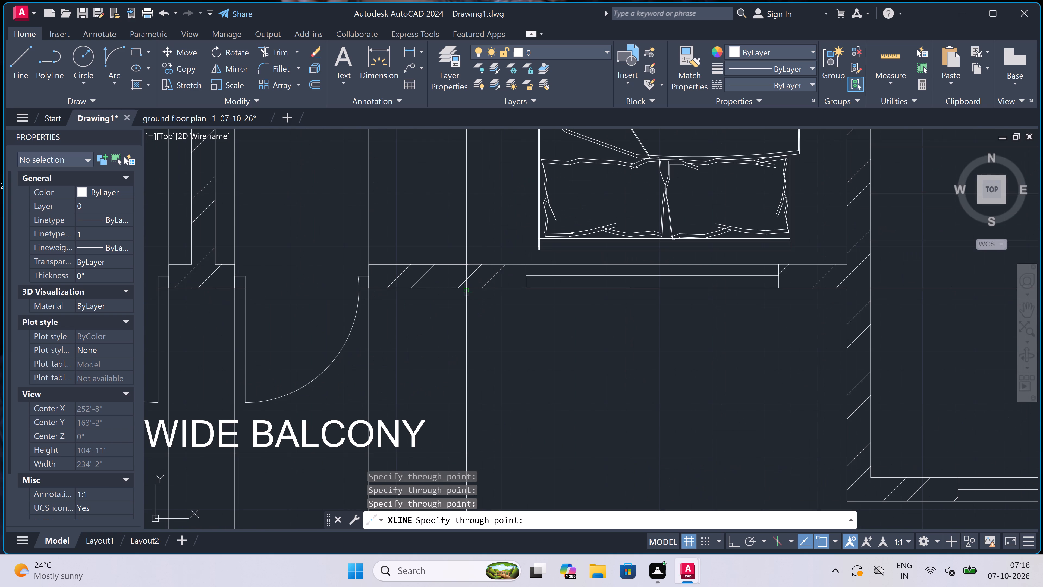
{"action": "left_click", "coordinate": [467, 289]}
{"action": "scroll", "coordinate": [394, 293], "scroll_direction": "down", "scroll_amount": 1}
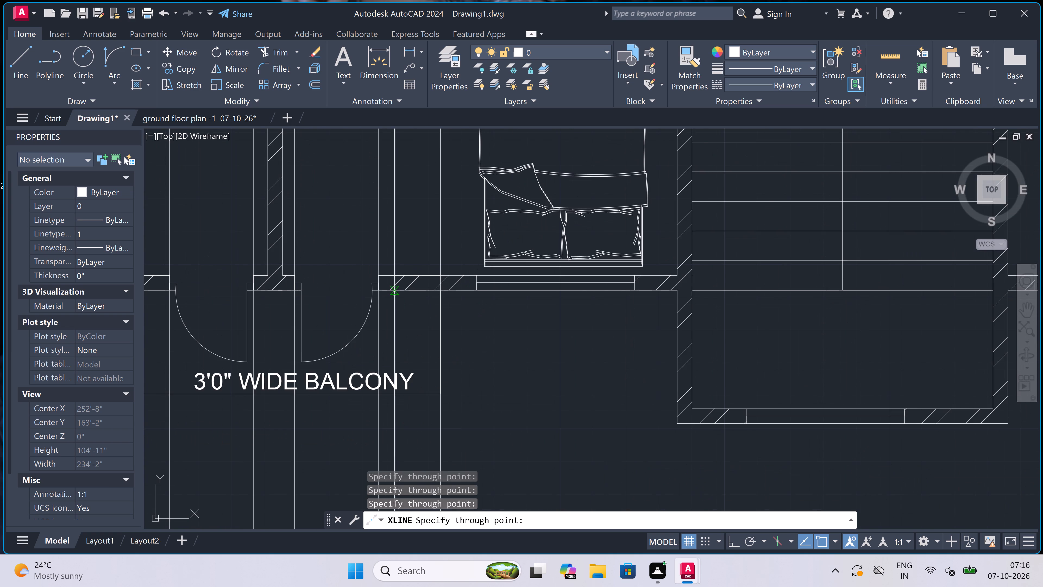
{"action": "scroll", "coordinate": [394, 293], "scroll_direction": "down", "scroll_amount": 2}
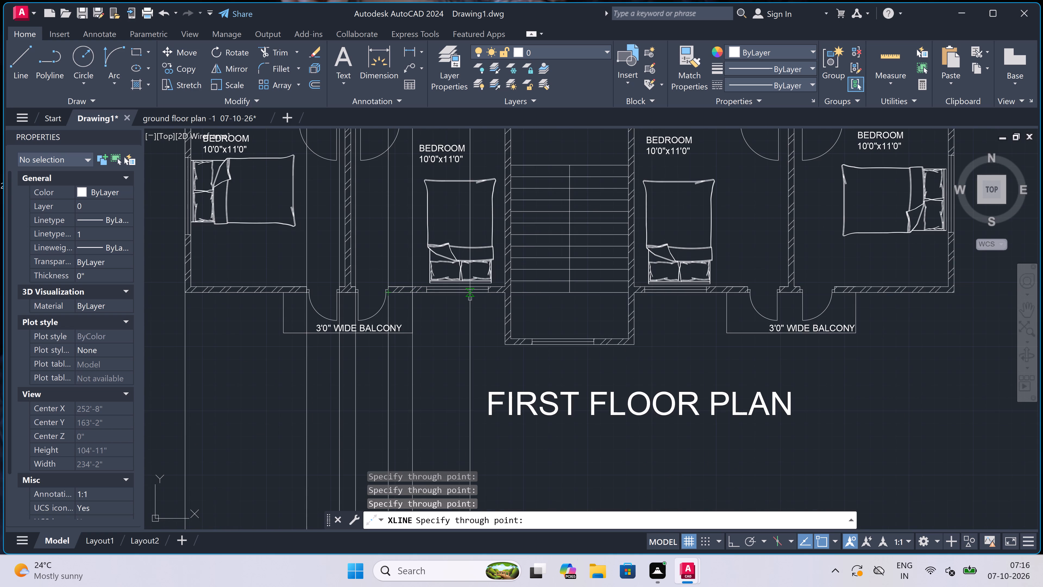
{"action": "scroll", "coordinate": [423, 287], "scroll_direction": "up", "scroll_amount": 2}
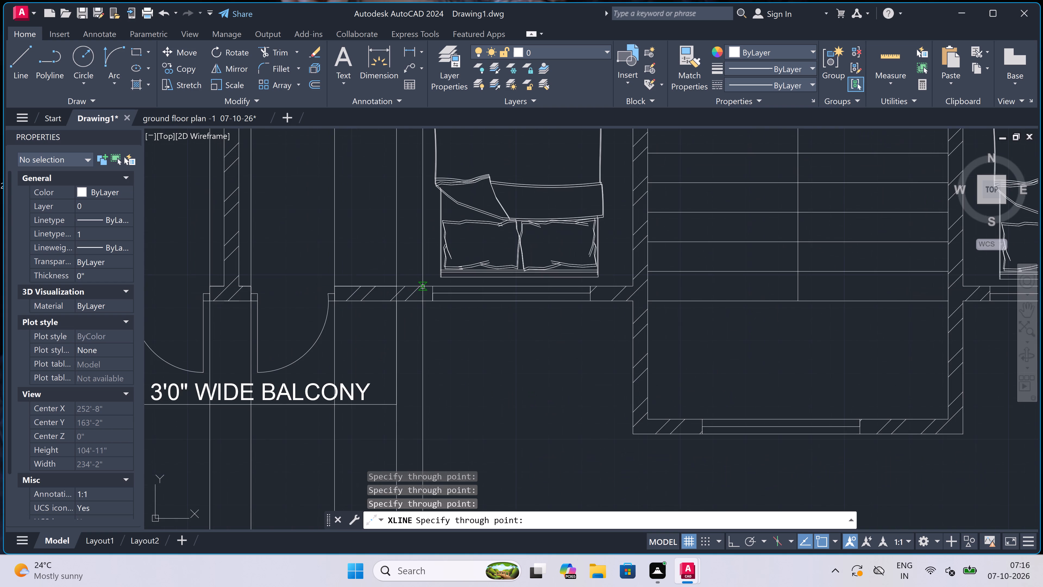
{"action": "left_click", "coordinate": [434, 298]}
{"action": "scroll", "coordinate": [437, 298], "scroll_direction": "down", "scroll_amount": 1}
{"action": "scroll", "coordinate": [530, 303], "scroll_direction": "up", "scroll_amount": 2}
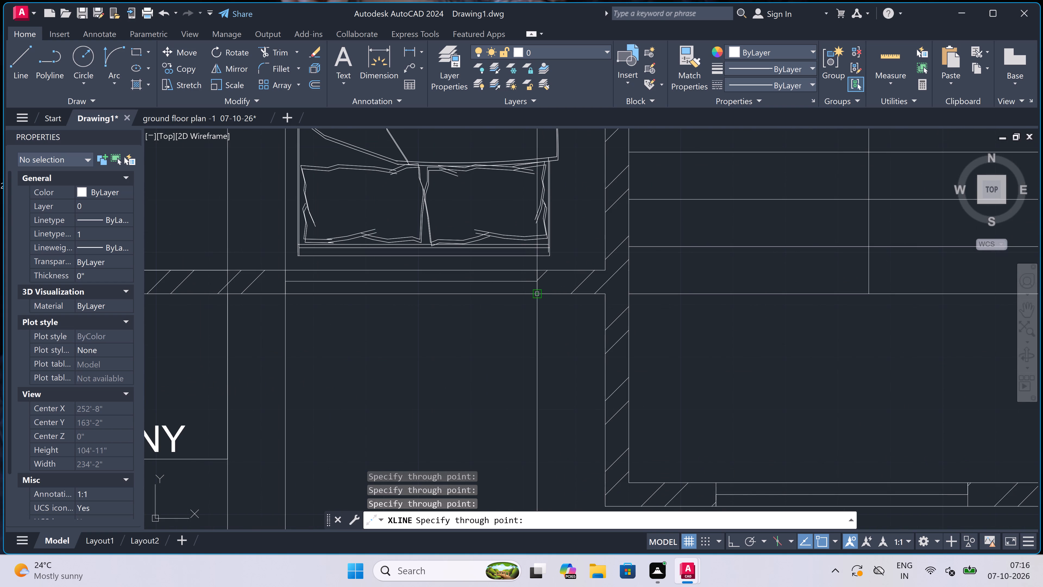
{"action": "left_click", "coordinate": [537, 296]}
Add vertical construction lines through the projecting staircase block's two outer wall faces and both ends of its window.
{"action": "scroll", "coordinate": [364, 305], "scroll_direction": "down", "scroll_amount": 2}
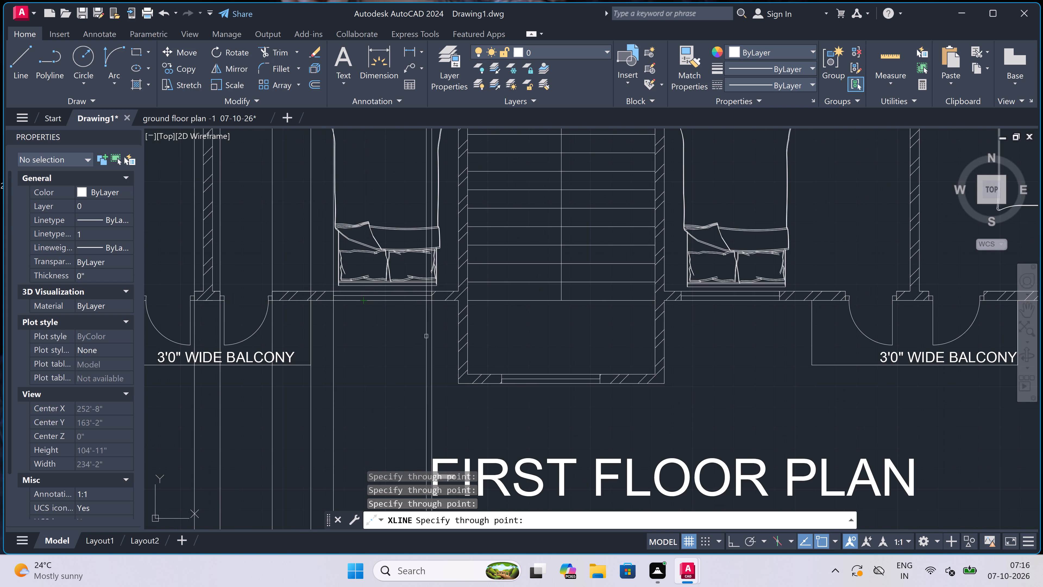
{"action": "left_click", "coordinate": [458, 343]}
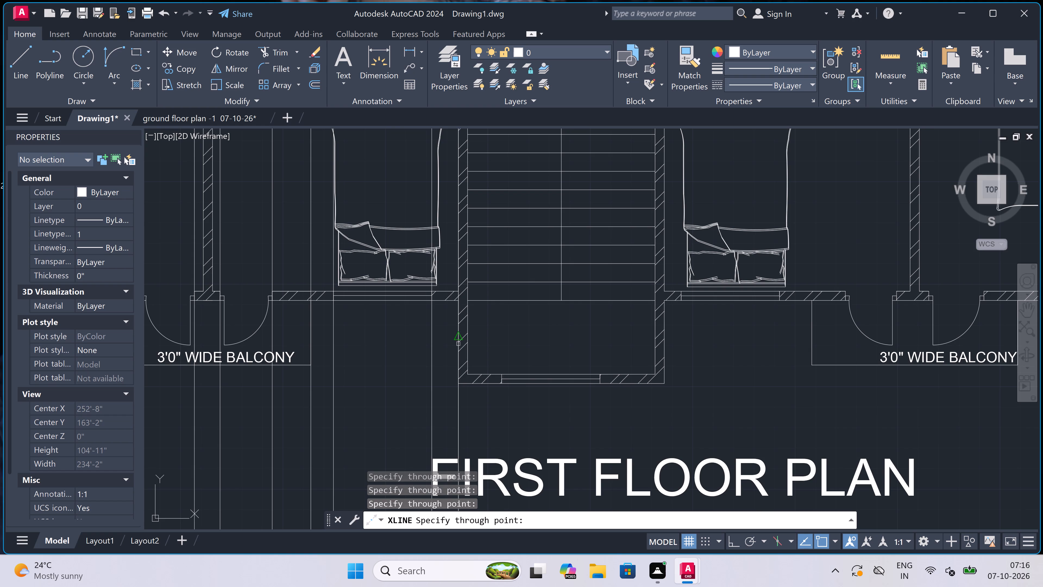
{"action": "scroll", "coordinate": [391, 342], "scroll_direction": "down", "scroll_amount": 2}
{"action": "scroll", "coordinate": [505, 379], "scroll_direction": "up", "scroll_amount": 2}
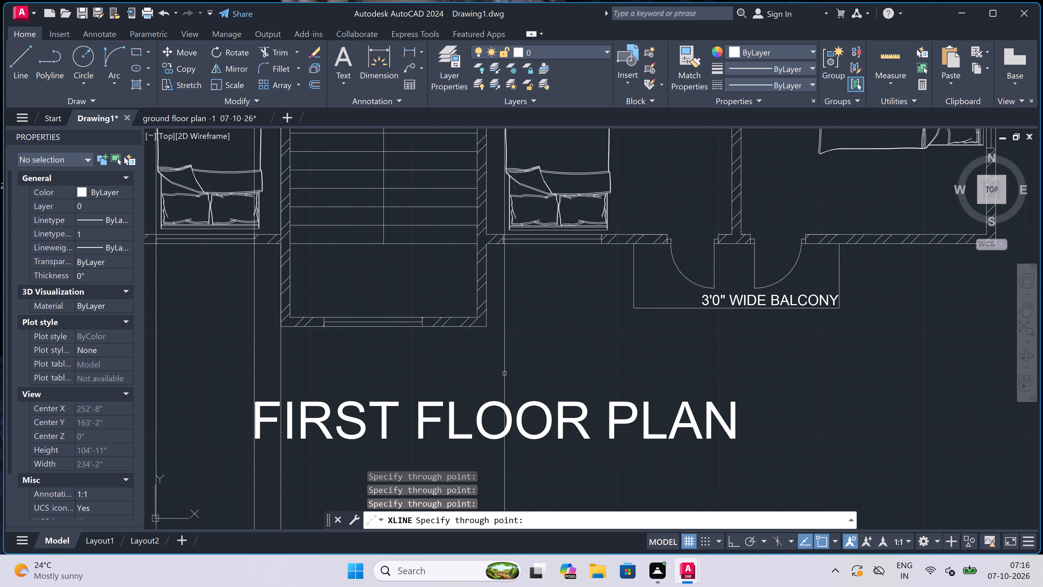
{"action": "left_click", "coordinate": [324, 327]}
{"action": "left_click", "coordinate": [425, 329]}
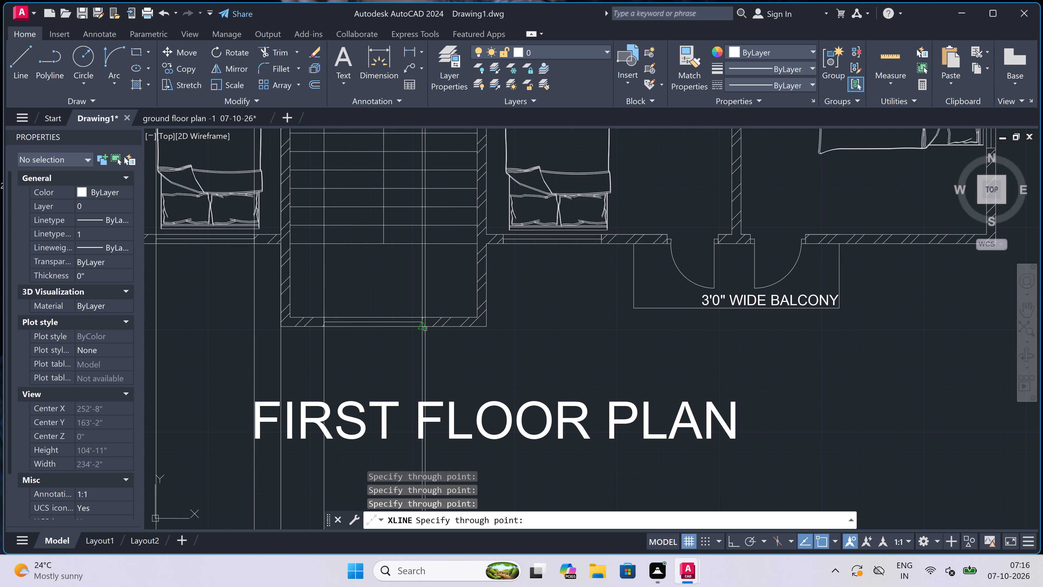
{"action": "left_click", "coordinate": [489, 327]}
Add vertical construction lines through both ends of the bedroom window right of the staircase and the lower-right balcony's left edge.
{"action": "scroll", "coordinate": [463, 319], "scroll_direction": "down", "scroll_amount": 2}
{"action": "scroll", "coordinate": [518, 303], "scroll_direction": "up", "scroll_amount": 2}
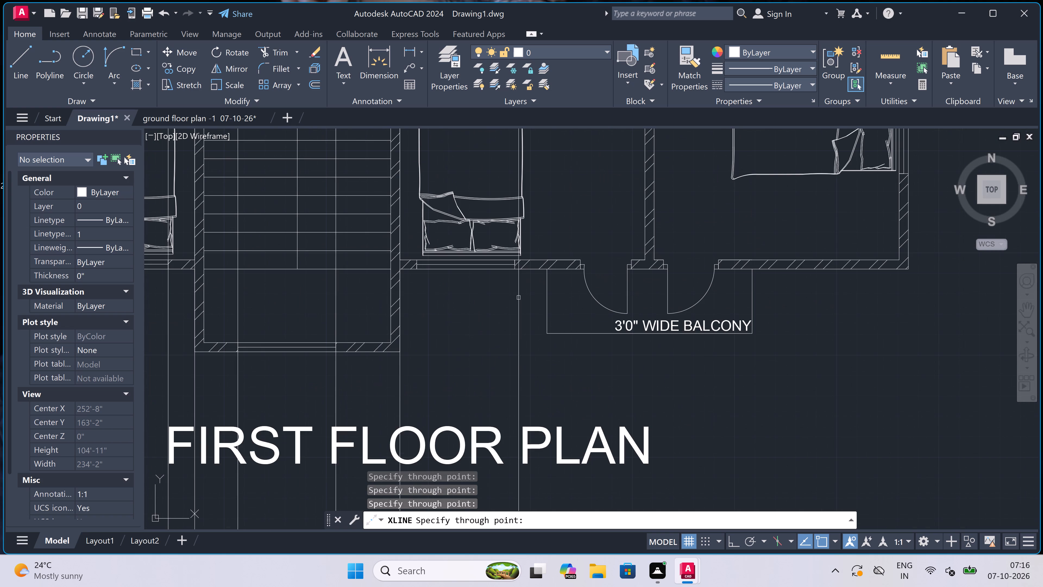
{"action": "left_click", "coordinate": [516, 272]}
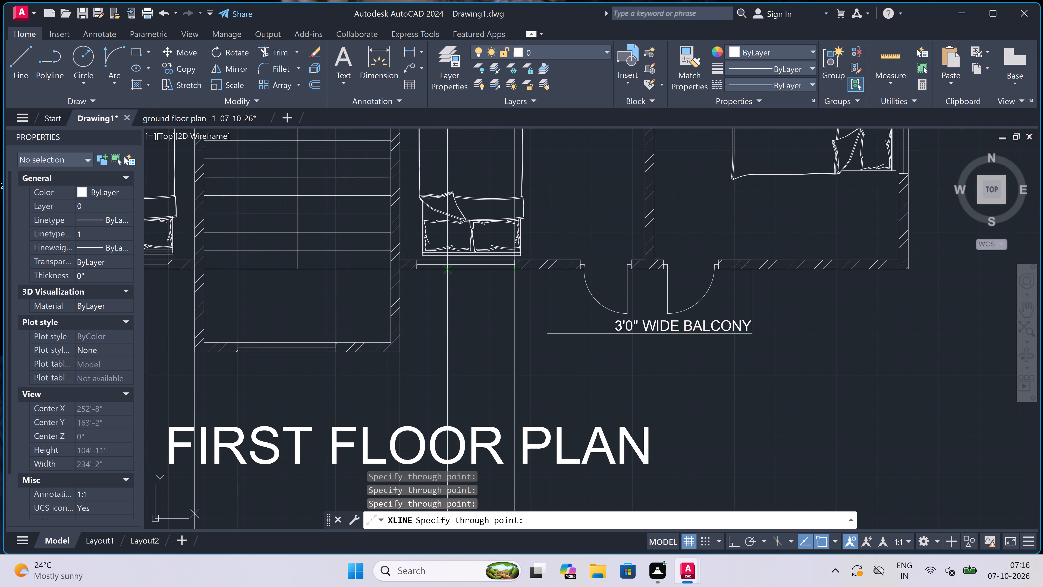
{"action": "left_click", "coordinate": [414, 270]}
{"action": "scroll", "coordinate": [410, 273], "scroll_direction": "down", "scroll_amount": 2}
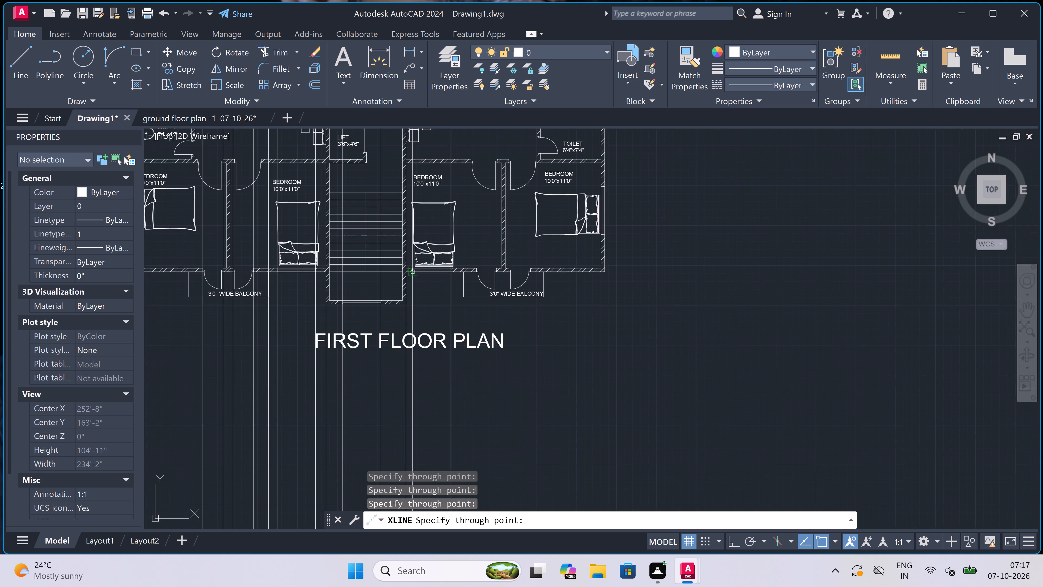
{"action": "scroll", "coordinate": [474, 286], "scroll_direction": "up", "scroll_amount": 2}
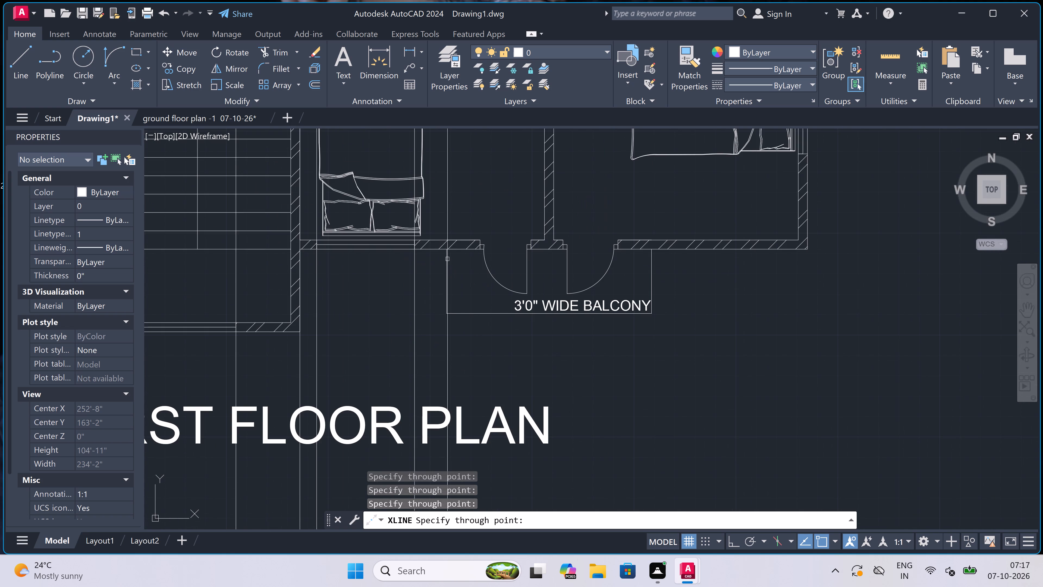
{"action": "left_click", "coordinate": [448, 256]}
Add vertical construction lines through the wall edges of both door openings on the lower-right 3'0" wide balcony.
{"action": "left_click", "coordinate": [479, 254]}
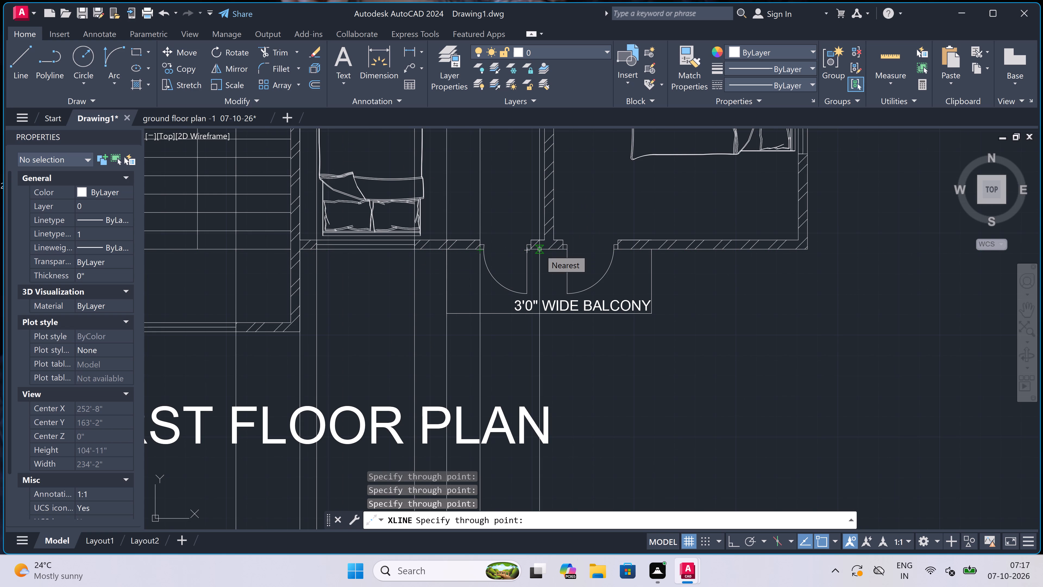
{"action": "scroll", "coordinate": [539, 249], "scroll_direction": "up", "scroll_amount": 2}
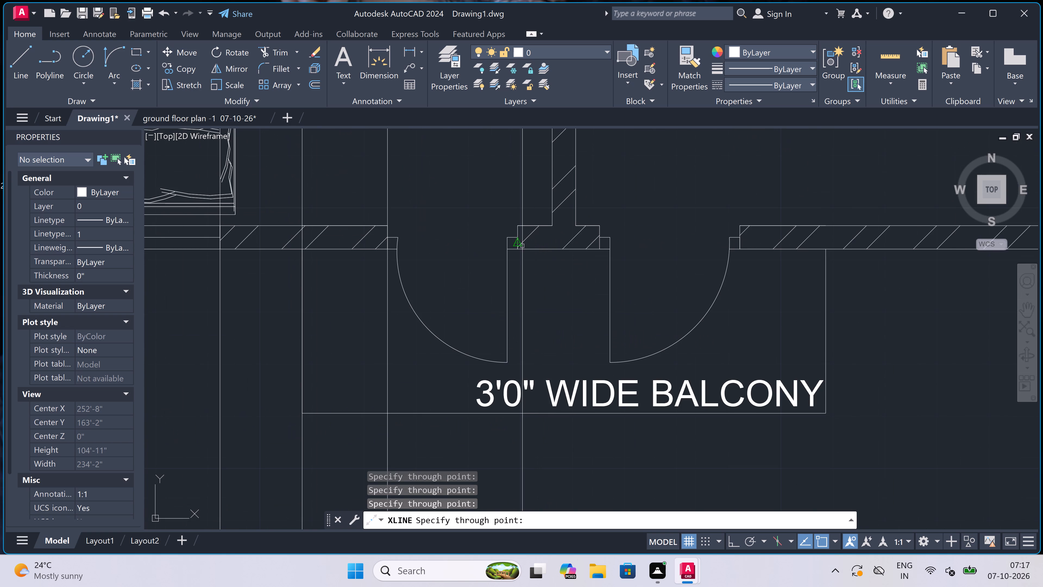
{"action": "left_click", "coordinate": [520, 249]}
{"action": "scroll", "coordinate": [476, 257], "scroll_direction": "down", "scroll_amount": 1}
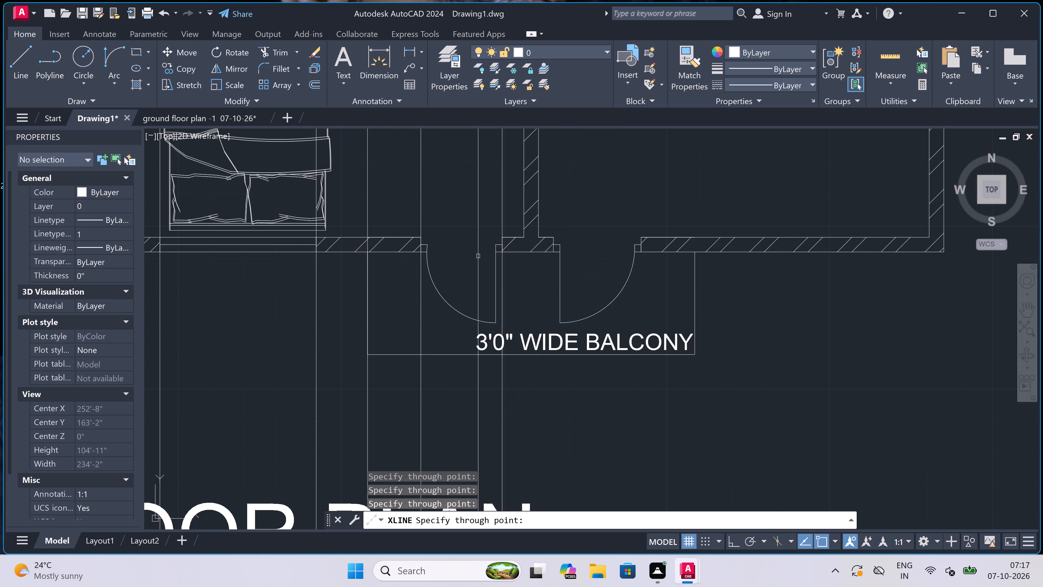
{"action": "scroll", "coordinate": [533, 248], "scroll_direction": "up", "scroll_amount": 2}
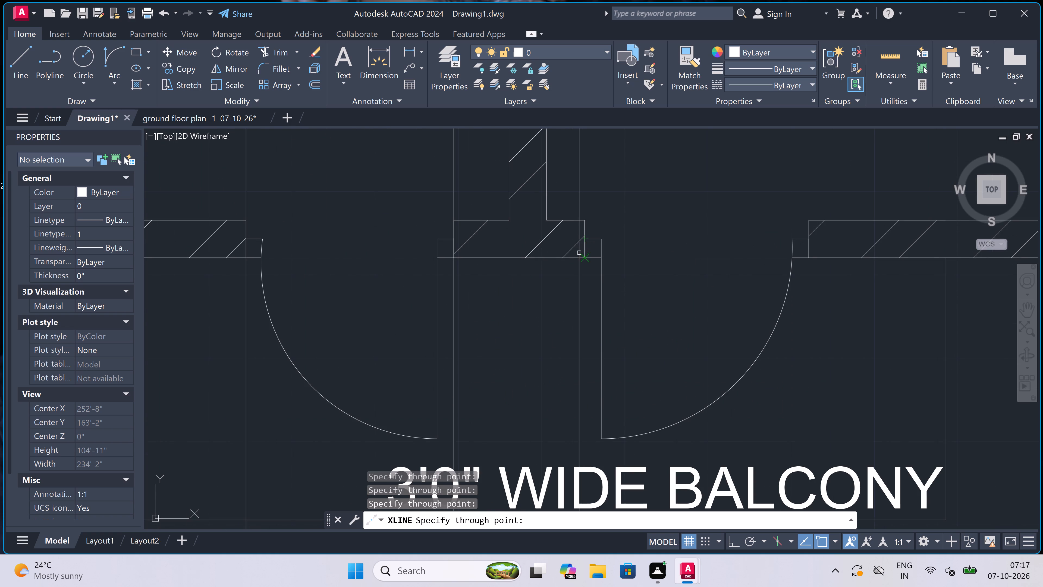
{"action": "left_click", "coordinate": [580, 256]}
{"action": "scroll", "coordinate": [421, 261], "scroll_direction": "down", "scroll_amount": 3}
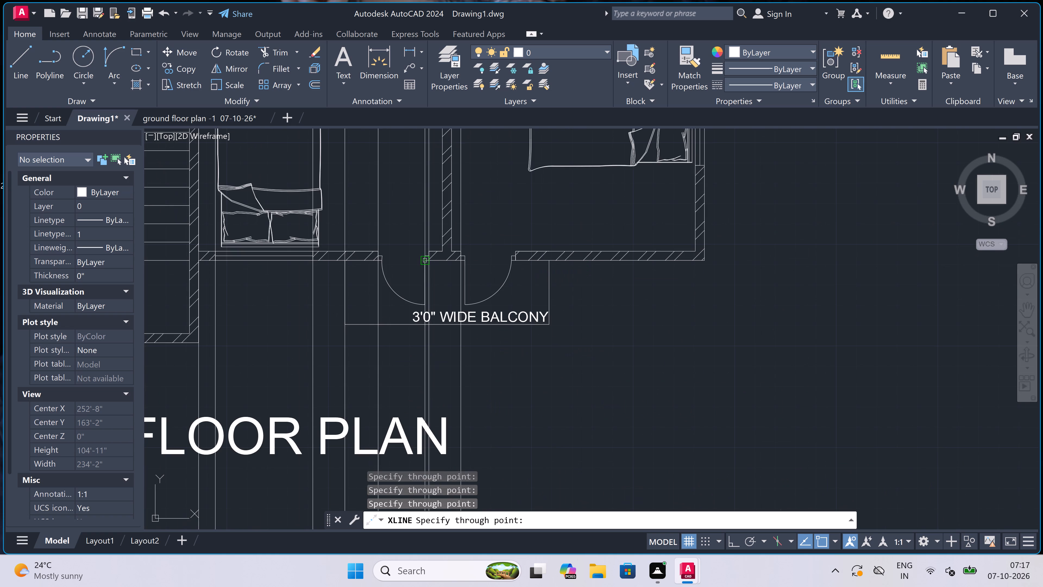
{"action": "scroll", "coordinate": [533, 256], "scroll_direction": "up", "scroll_amount": 2}
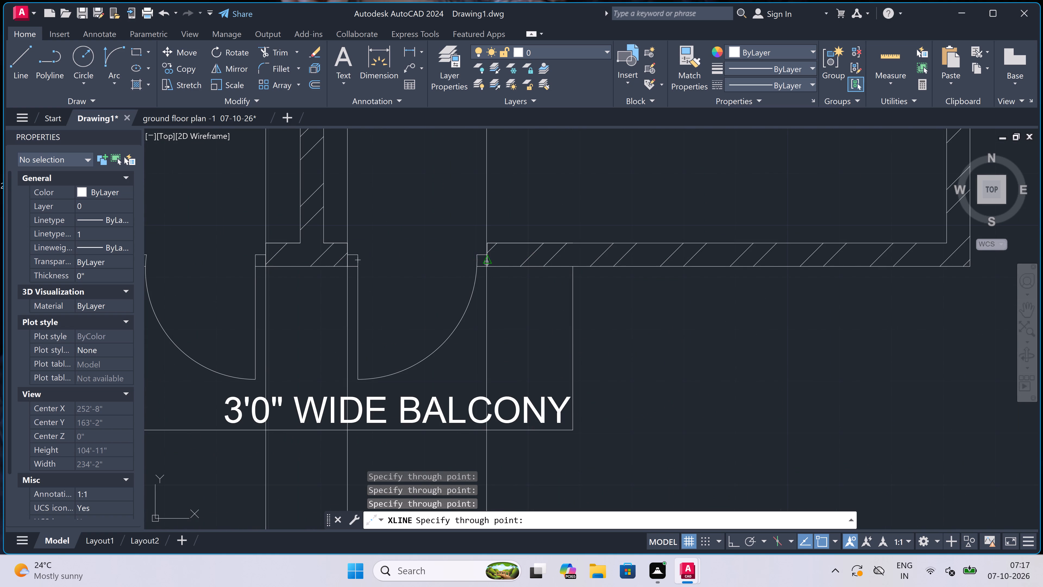
{"action": "left_click", "coordinate": [490, 268]}
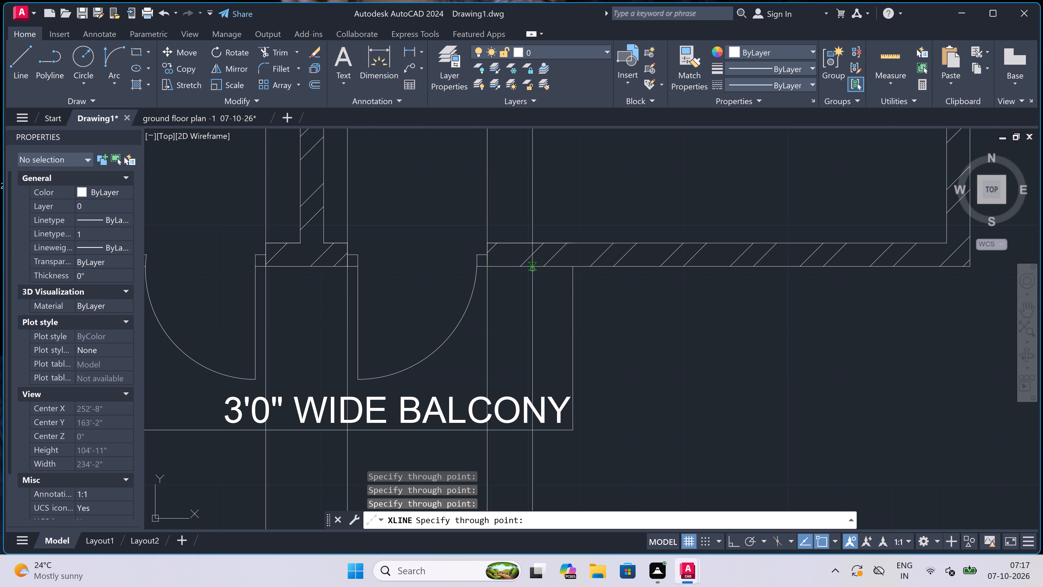
Add vertical construction lines through the lower-right balcony's right edge and the plan's lower-right outer wall corner.
{"action": "left_click", "coordinate": [573, 272]}
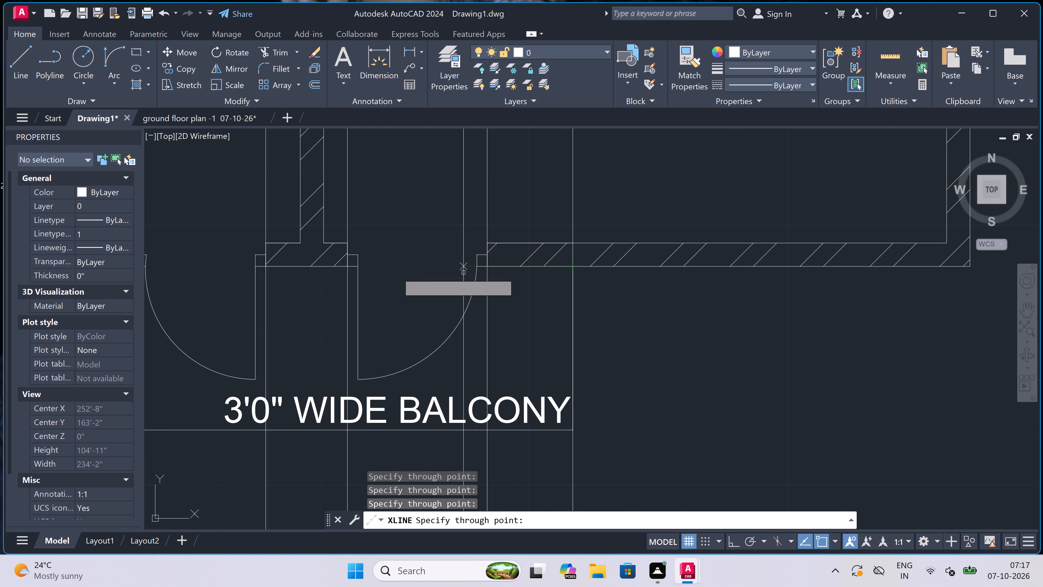
{"action": "scroll", "coordinate": [379, 272], "scroll_direction": "down", "scroll_amount": 3}
{"action": "scroll", "coordinate": [370, 272], "scroll_direction": "up", "scroll_amount": 1}
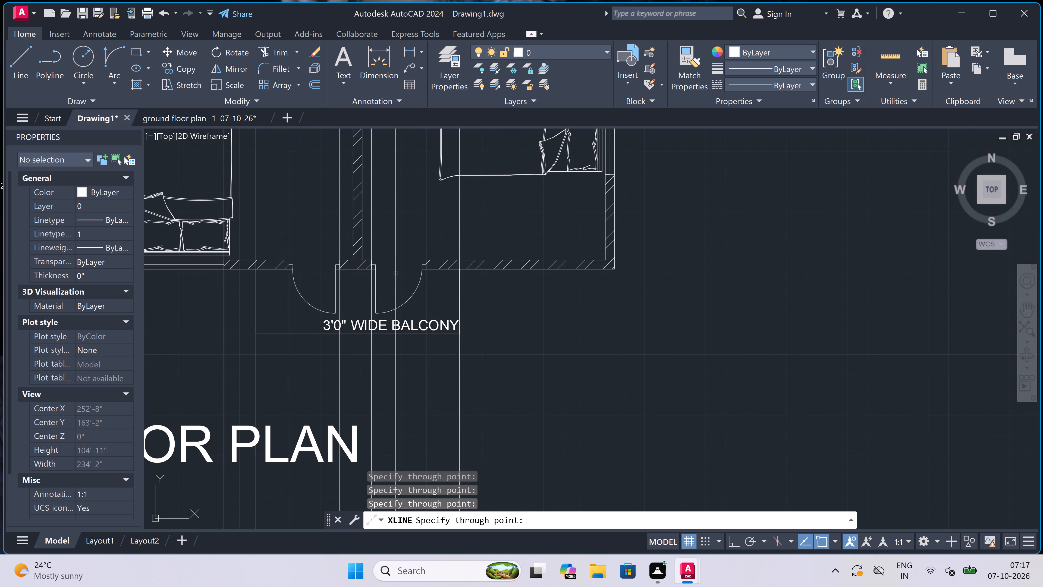
{"action": "left_click", "coordinate": [619, 271]}
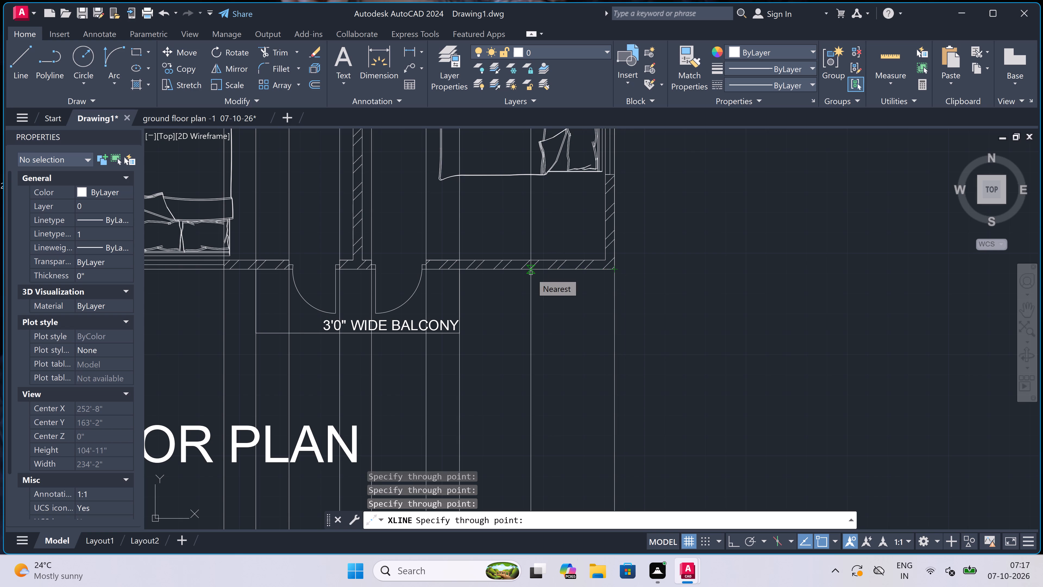
Draw one horizontal construction line with Ortho on, crossing the vertical projection lines just above the first floor plan's upper balconies.
{"action": "scroll", "coordinate": [531, 273], "scroll_direction": "down", "scroll_amount": 1}
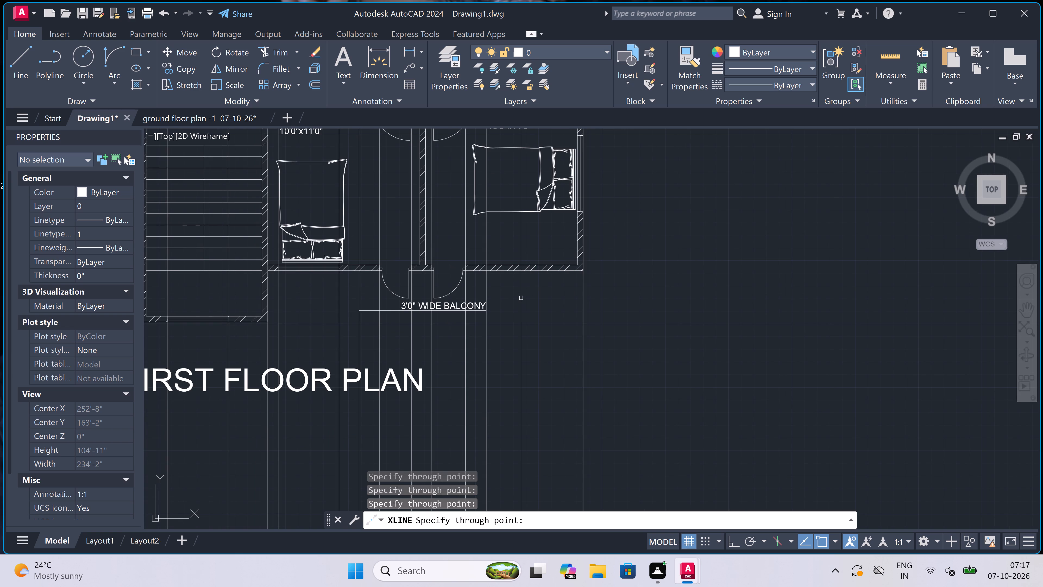
{"action": "key", "text": "Escape"}
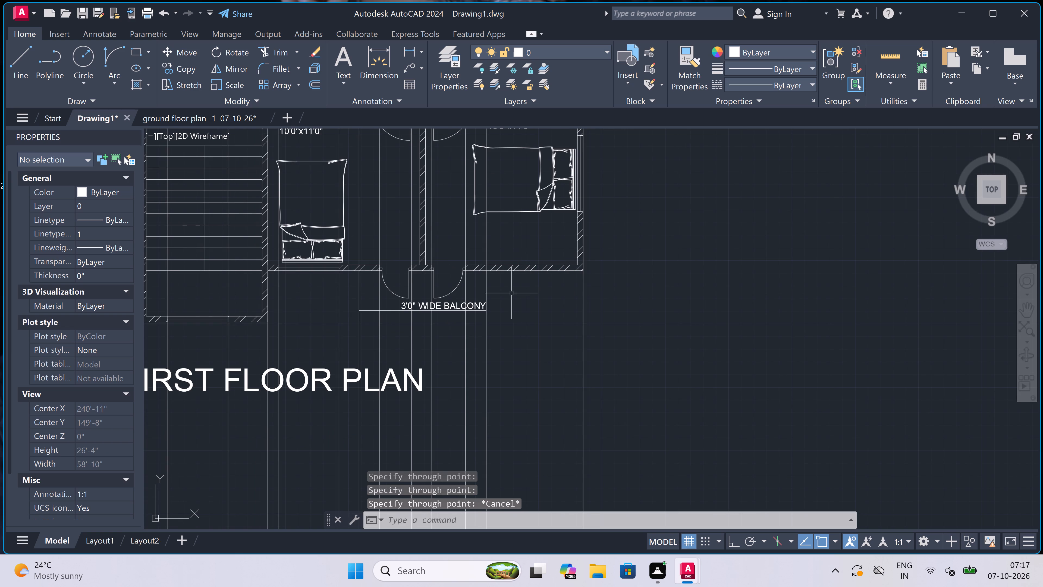
{"action": "scroll", "coordinate": [508, 290], "scroll_direction": "down", "scroll_amount": 5}
{"action": "scroll", "coordinate": [467, 197], "scroll_direction": "up", "scroll_amount": 2}
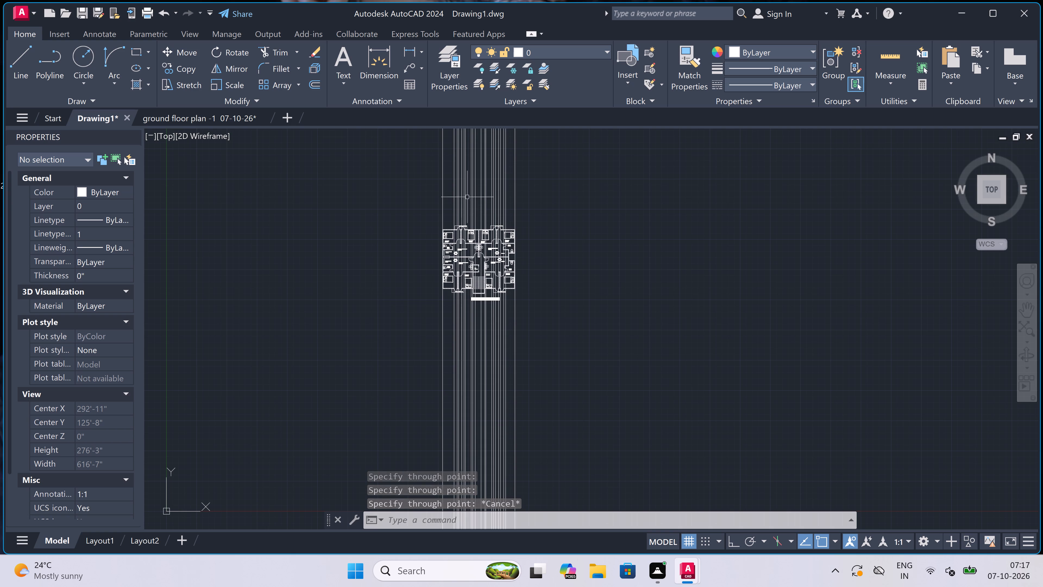
{"action": "scroll", "coordinate": [467, 197], "scroll_direction": "up", "scroll_amount": 1}
{"action": "type", "text": "XL"}
{"action": "key", "text": "space"}
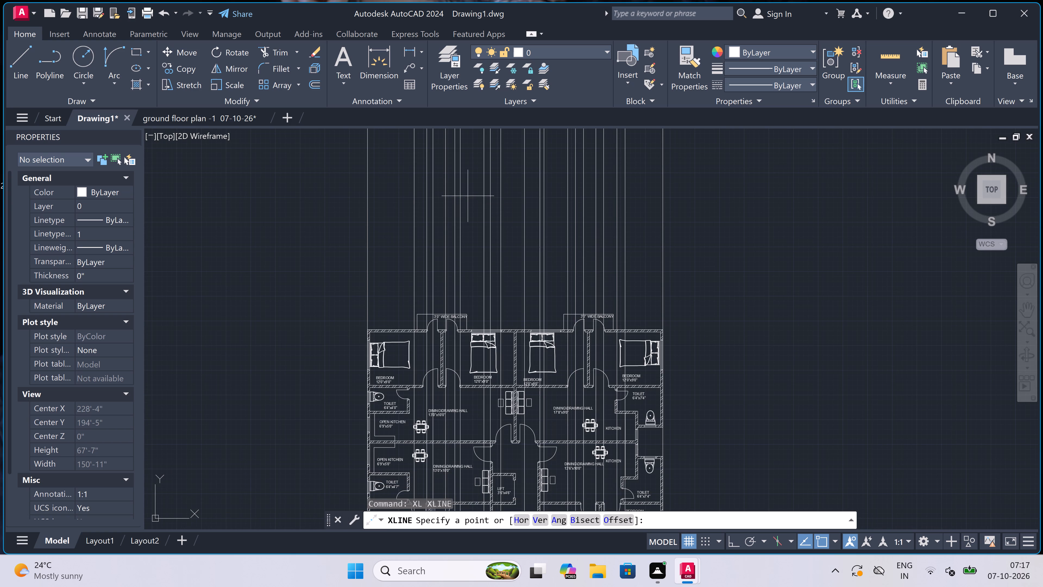
{"action": "left_click", "coordinate": [295, 277]}
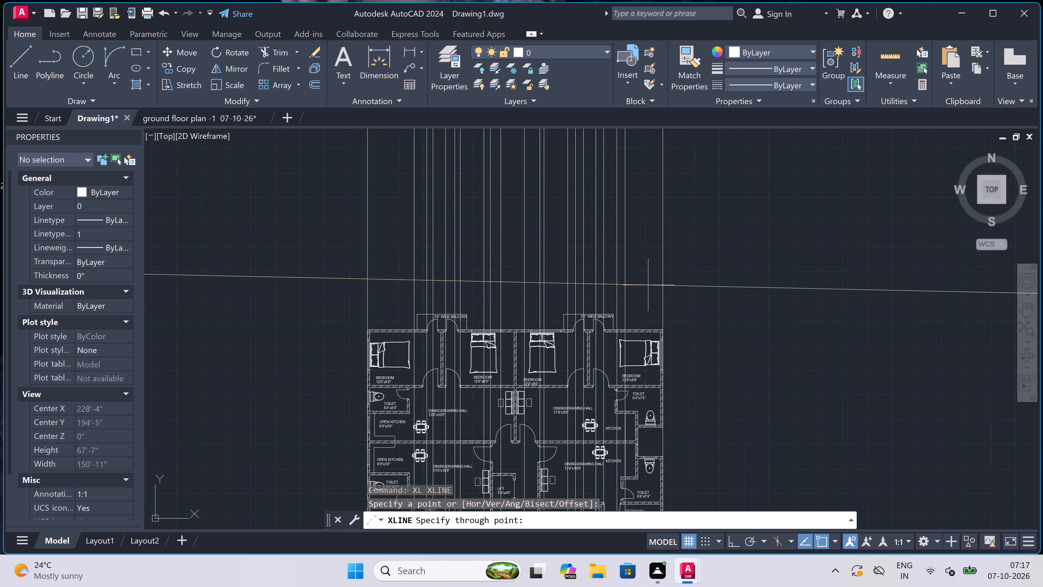
{"action": "key", "text": "F8"}
{"action": "left_click", "coordinate": [649, 276]}
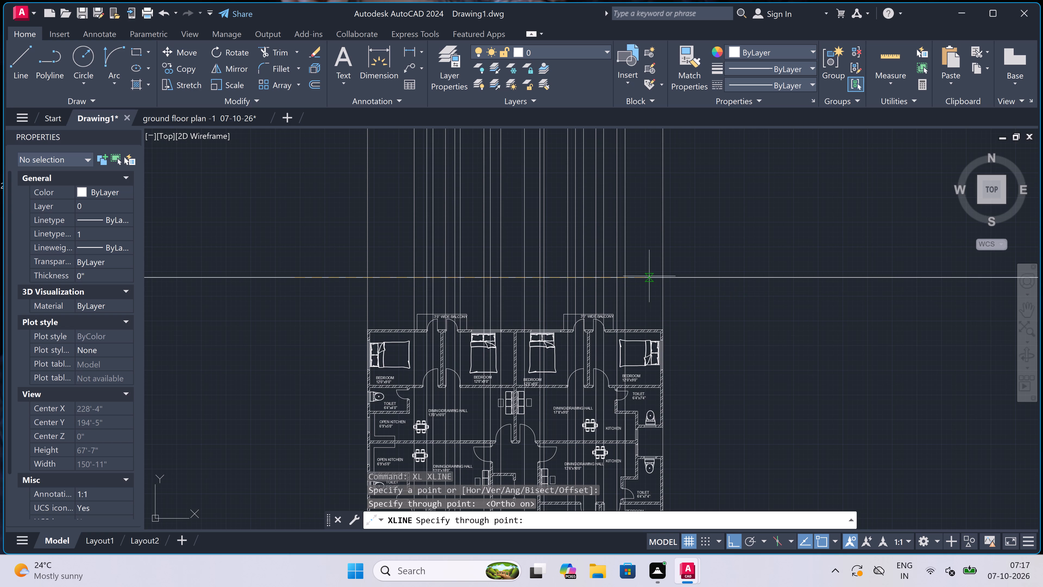
{"action": "key", "text": "Escape"}
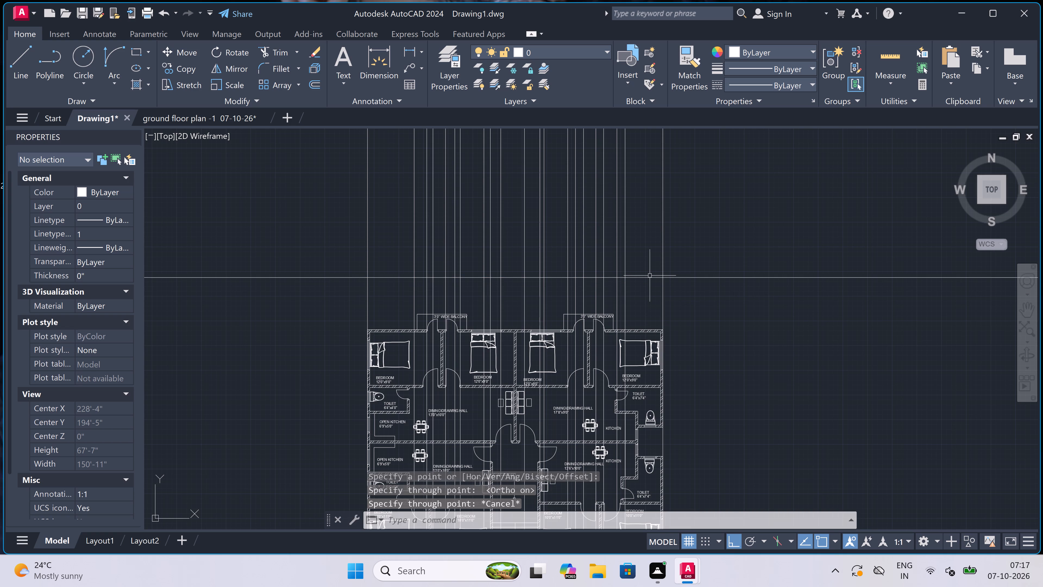
Offset the horizontal construction line 6" upward.
{"action": "type", "text": "O"}
{"action": "key", "text": "space"}
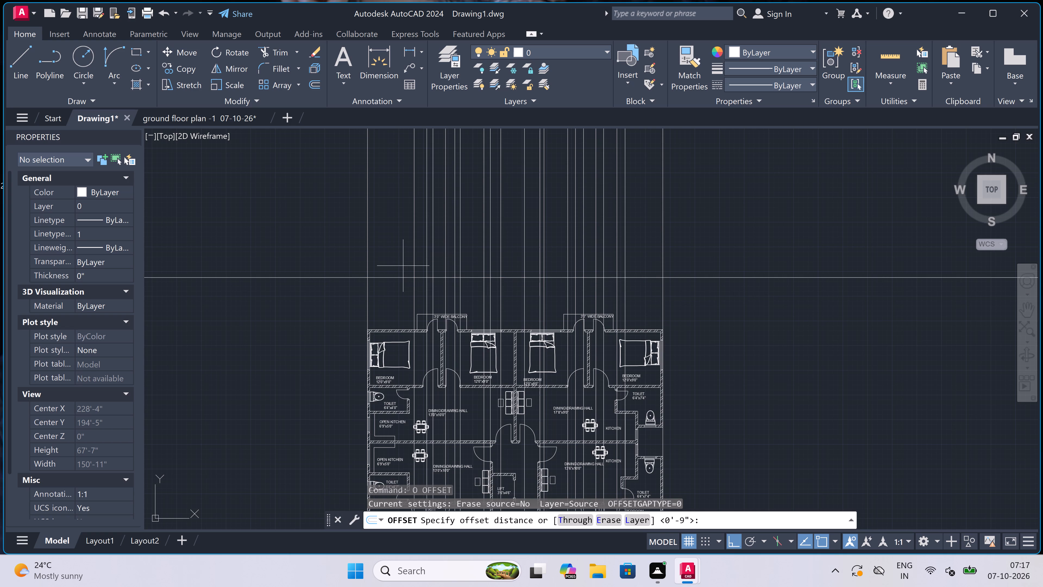
{"action": "scroll", "coordinate": [393, 271], "scroll_direction": "up", "scroll_amount": 1}
{"action": "left_click", "coordinate": [392, 281]}
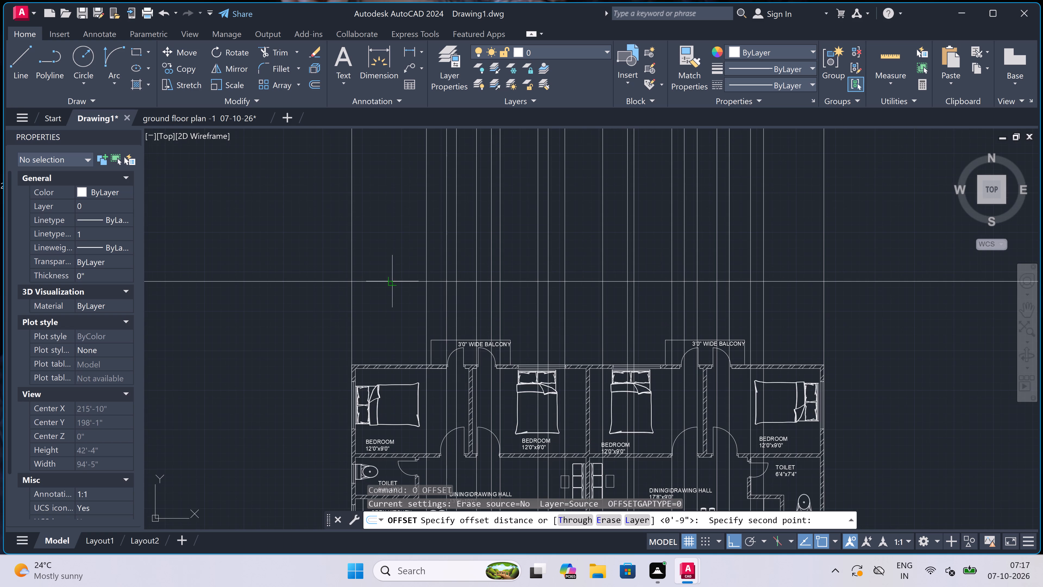
{"action": "scroll", "coordinate": [392, 259], "scroll_direction": "up", "scroll_amount": 2}
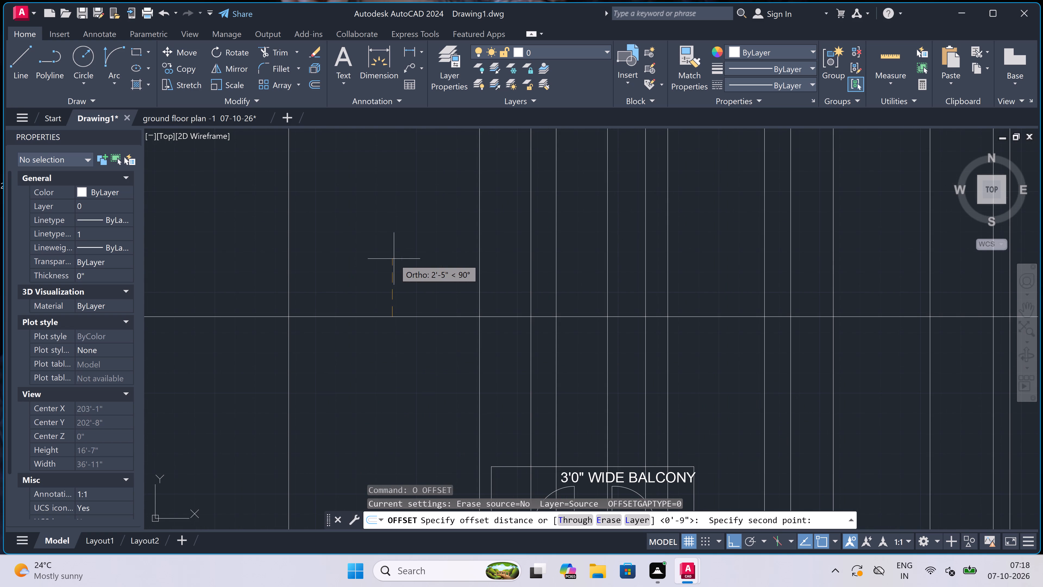
{"action": "key", "text": "6"}
{"action": "type", "text": "\""}
{"action": "key", "text": "space"}
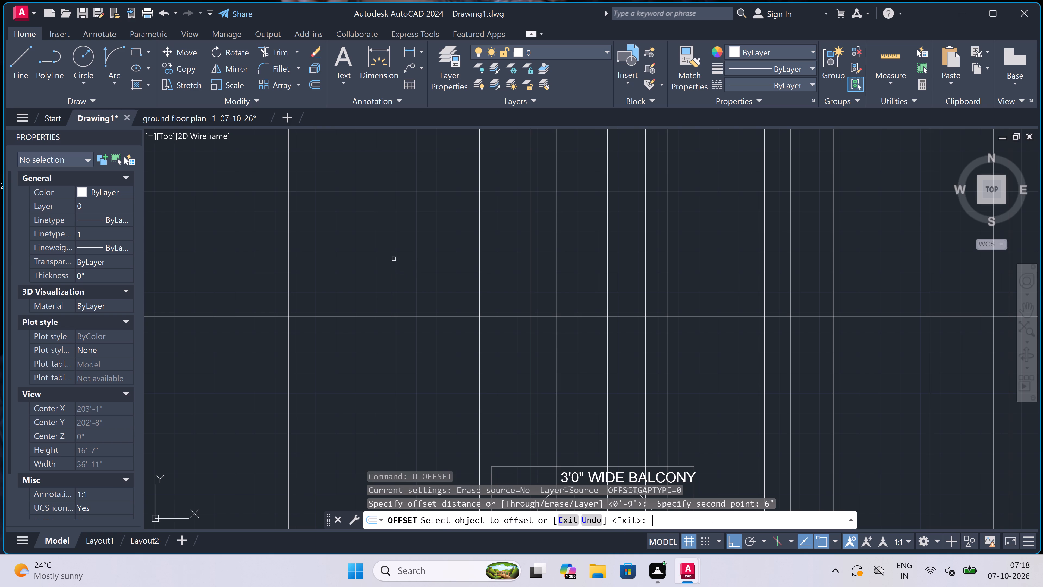
{"action": "left_click", "coordinate": [411, 316]}
{"action": "left_click", "coordinate": [410, 305]}
{"action": "scroll", "coordinate": [411, 305], "scroll_direction": "up", "scroll_amount": 2}
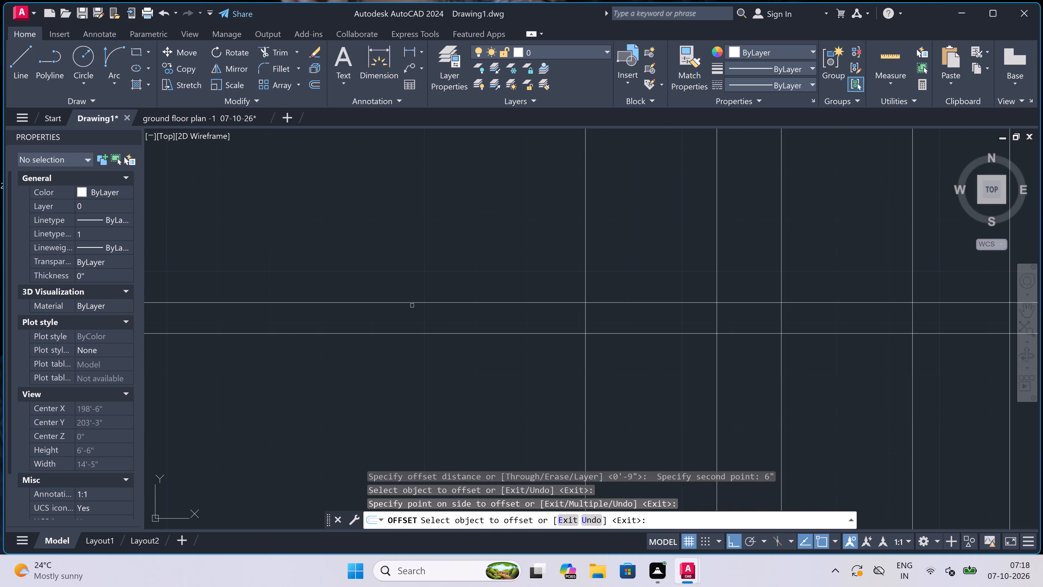
{"action": "key", "text": "Escape"}
Offset the upper of the two closely spaced horizontal lines 3' upward.
{"action": "key", "text": "space"}
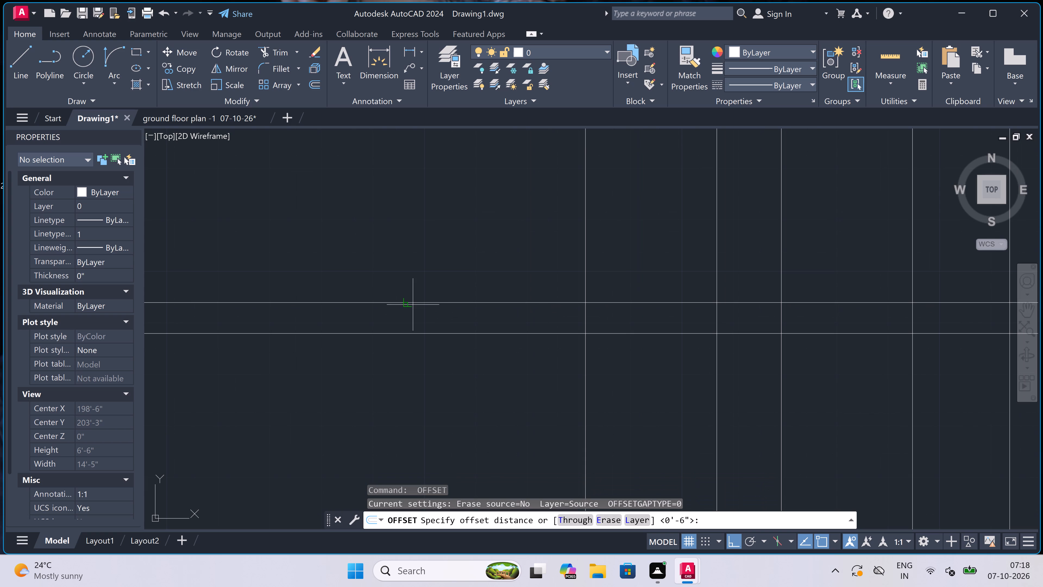
{"action": "left_click", "coordinate": [403, 302]}
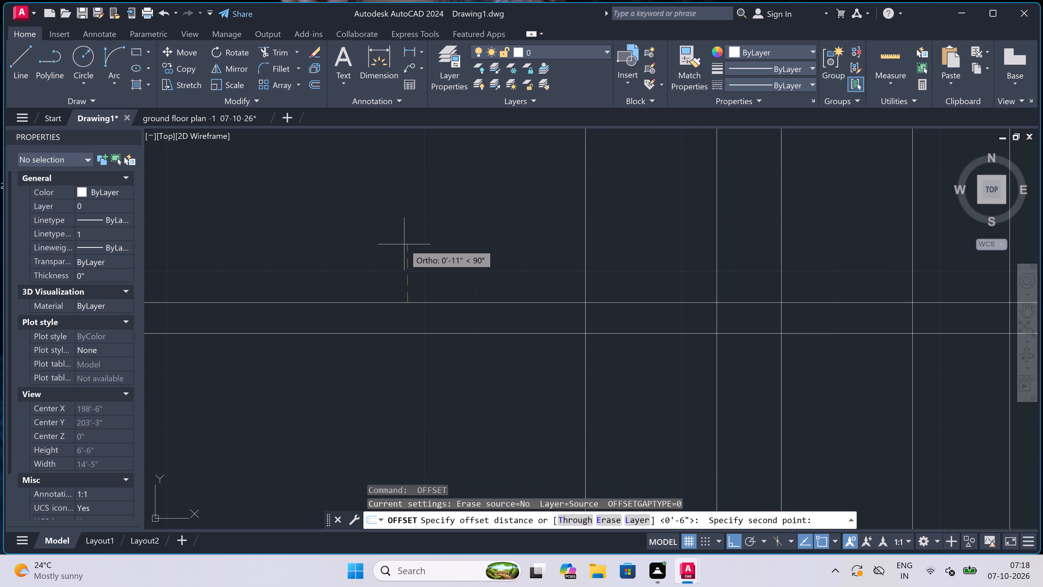
{"action": "type", "text": "3'"}
{"action": "key", "text": "space"}
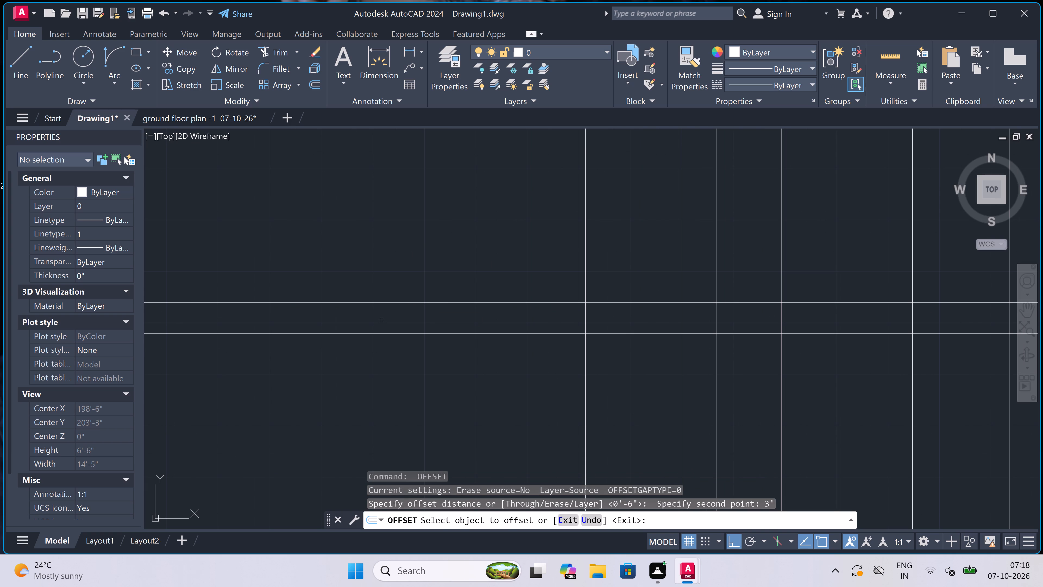
{"action": "left_click", "coordinate": [376, 301]}
{"action": "left_click", "coordinate": [387, 270]}
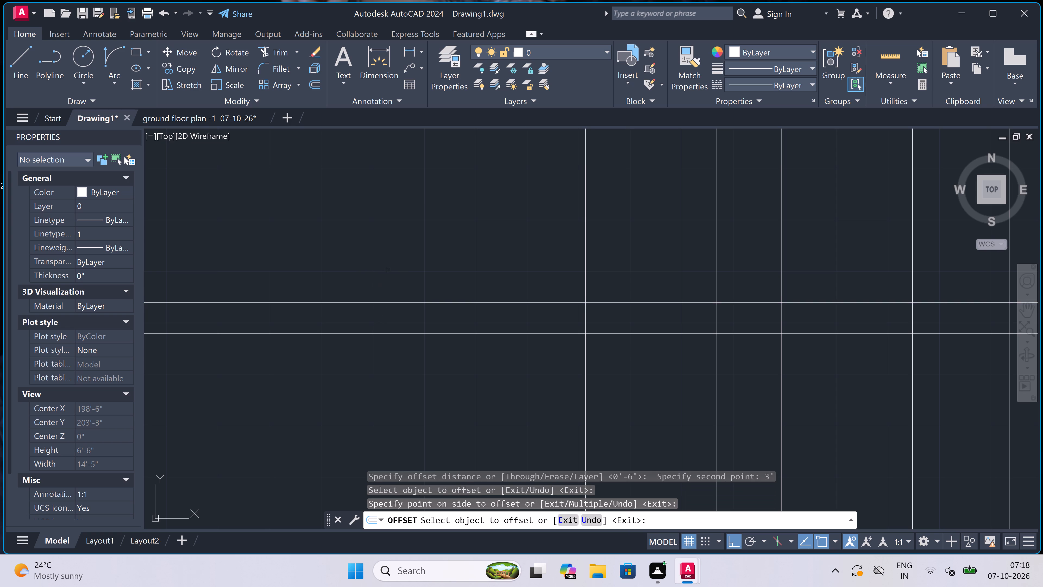
{"action": "scroll", "coordinate": [381, 309], "scroll_direction": "down", "scroll_amount": 3}
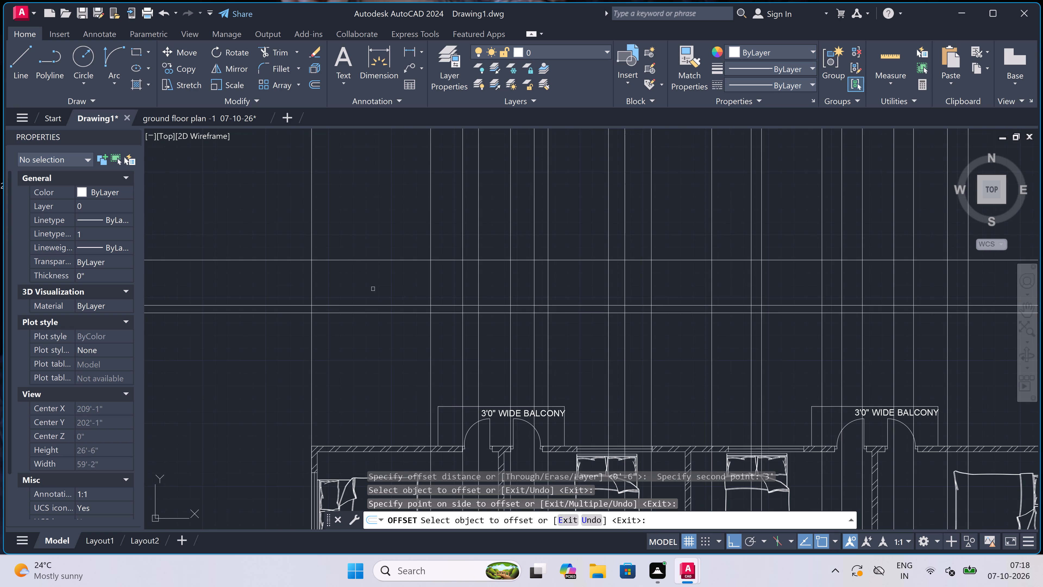
{"action": "key", "text": "Escape"}
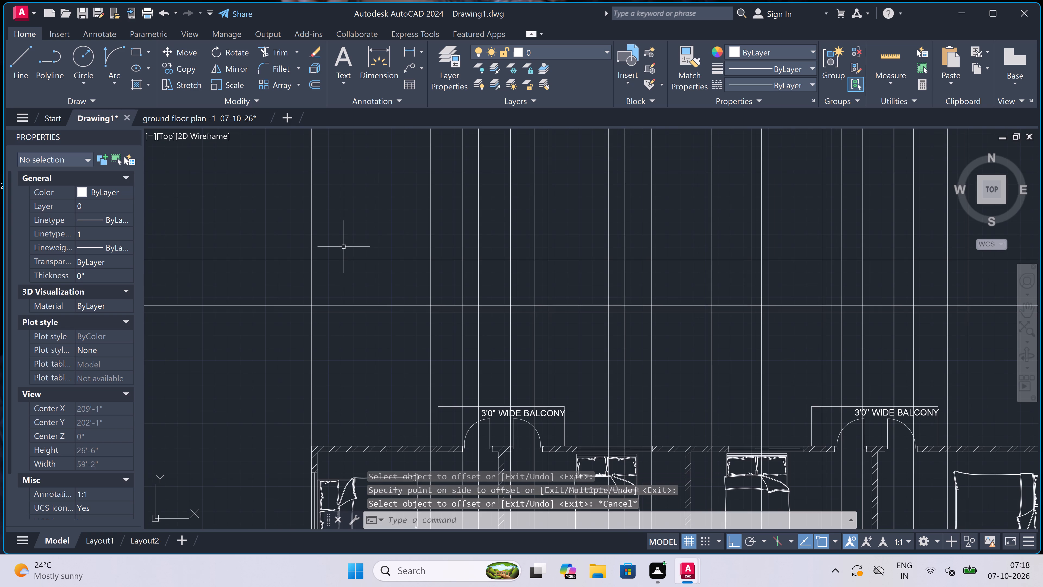
Offset the topmost horizontal construction line 4' upward.
{"action": "key", "text": "space"}
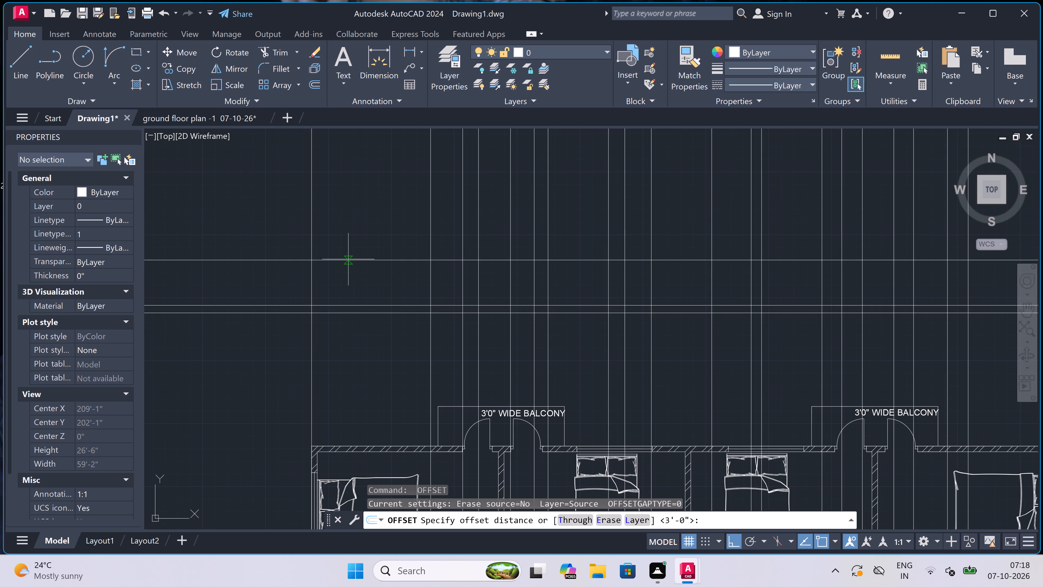
{"action": "left_click", "coordinate": [348, 259]}
{"action": "type", "text": "4'"}
{"action": "key", "text": "space"}
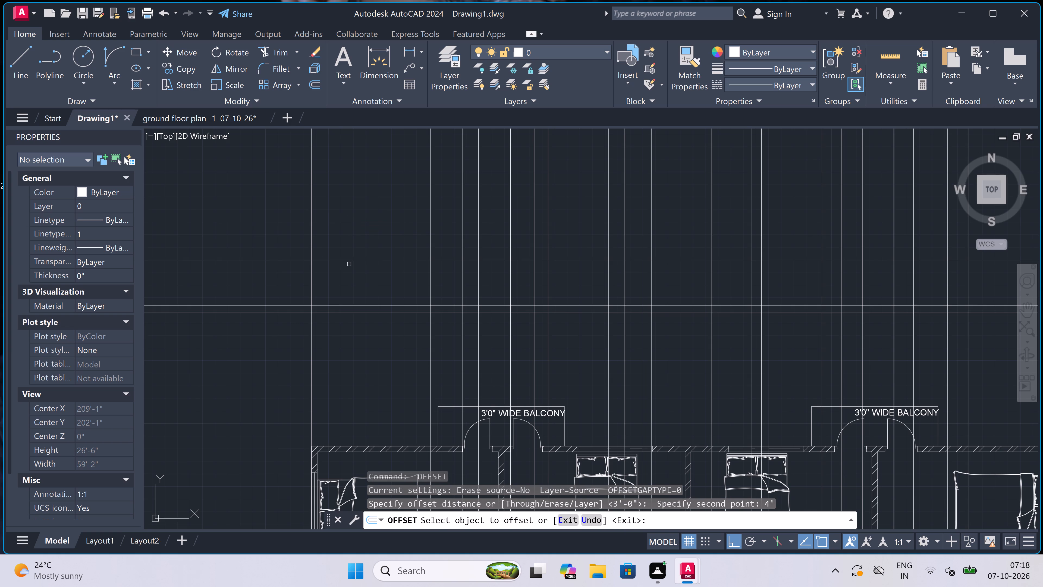
{"action": "left_click", "coordinate": [349, 261]}
{"action": "left_click", "coordinate": [356, 243]}
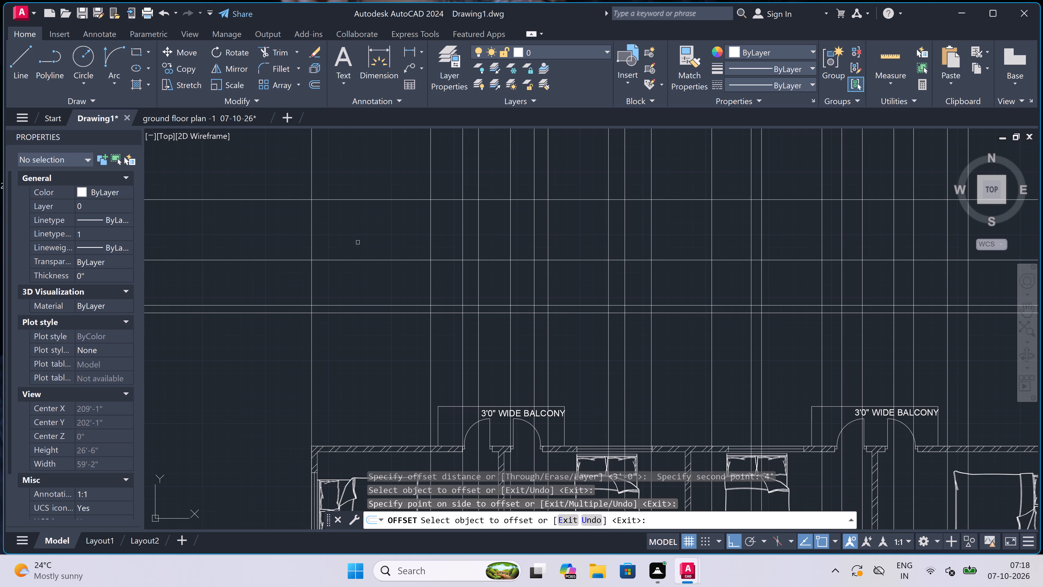
{"action": "key", "text": "Escape"}
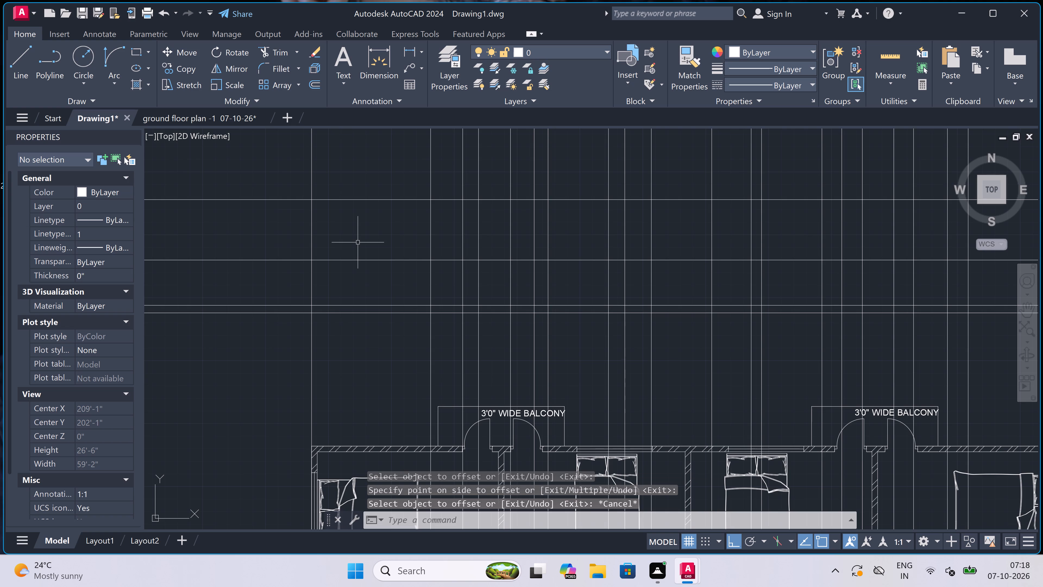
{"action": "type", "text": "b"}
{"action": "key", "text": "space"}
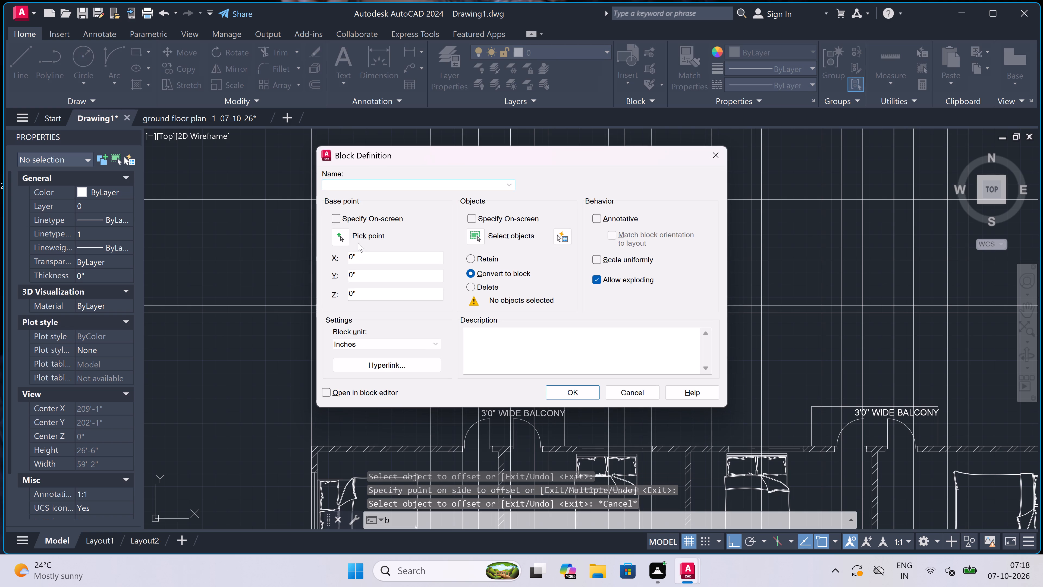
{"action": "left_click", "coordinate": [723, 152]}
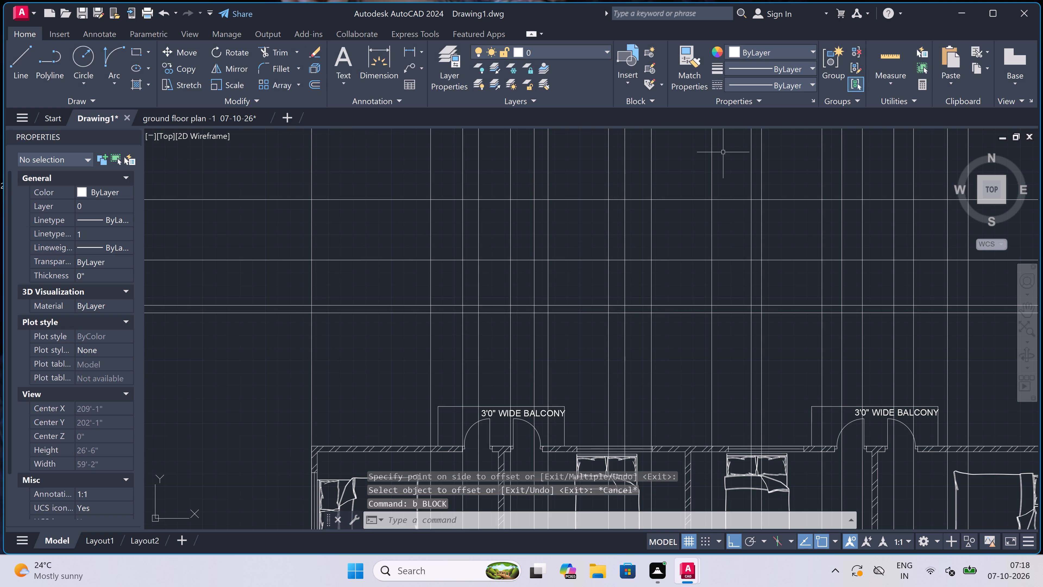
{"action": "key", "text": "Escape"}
Offset the topmost of the four horizontal construction lines 3' upward.
{"action": "type", "text": "o"}
{"action": "key", "text": "space"}
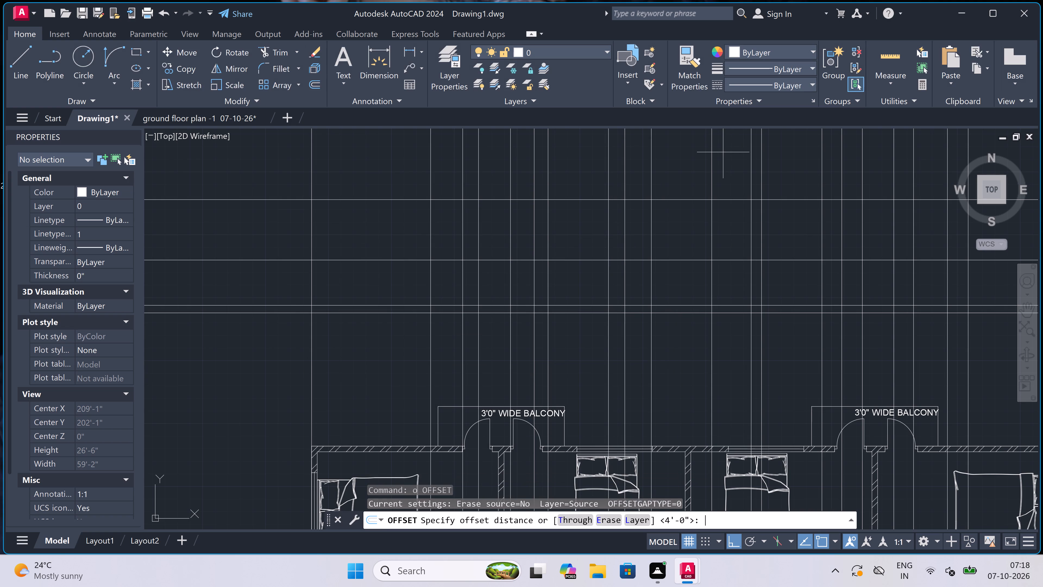
{"action": "scroll", "coordinate": [402, 302], "scroll_direction": "down", "scroll_amount": 2}
{"action": "scroll", "coordinate": [401, 254], "scroll_direction": "up", "scroll_amount": 2}
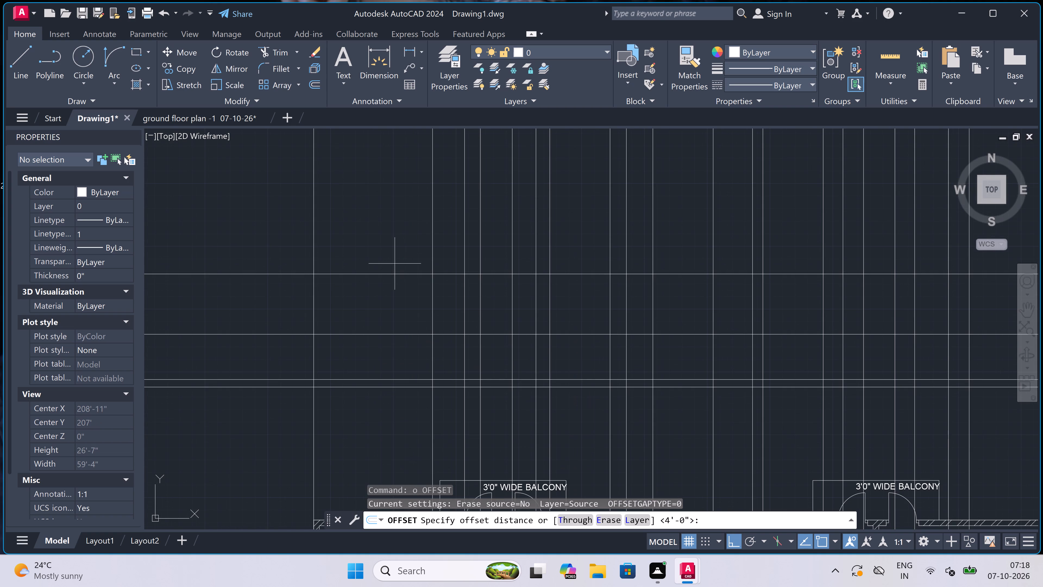
{"action": "left_click", "coordinate": [390, 273]}
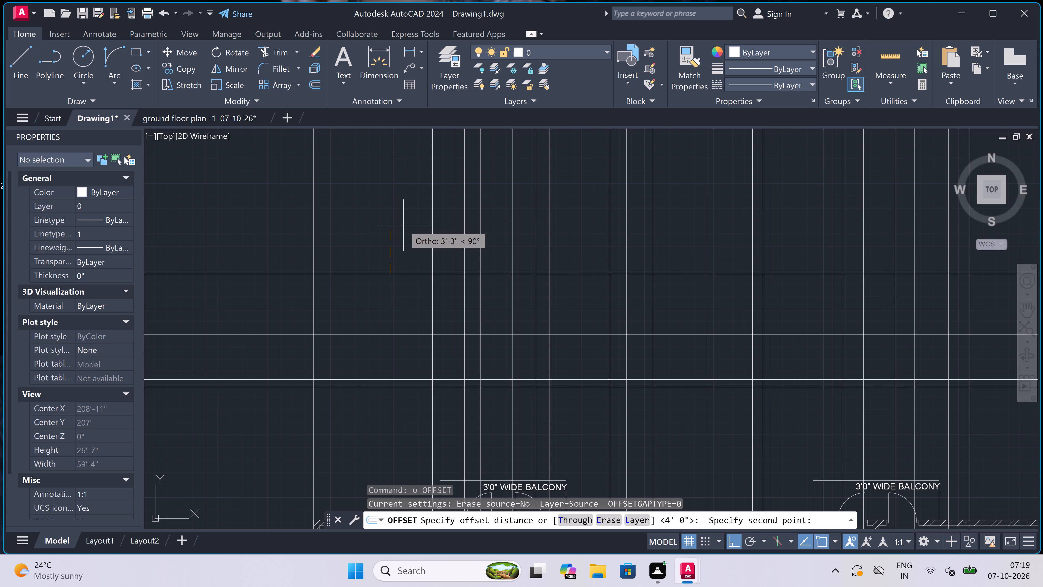
{"action": "scroll", "coordinate": [403, 225], "scroll_direction": "down", "scroll_amount": 2}
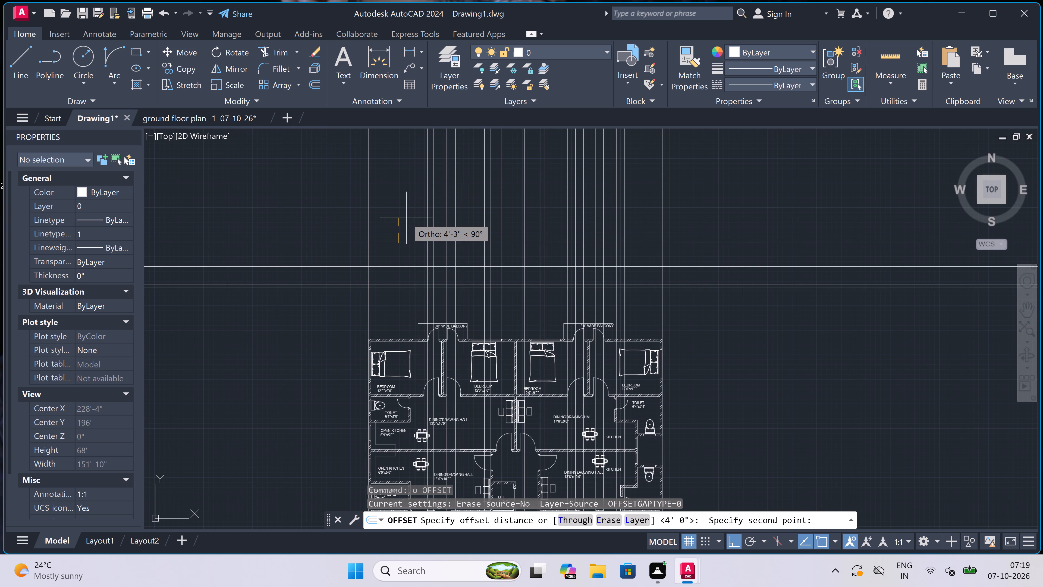
{"action": "type", "text": "3'"}
{"action": "key", "text": "space"}
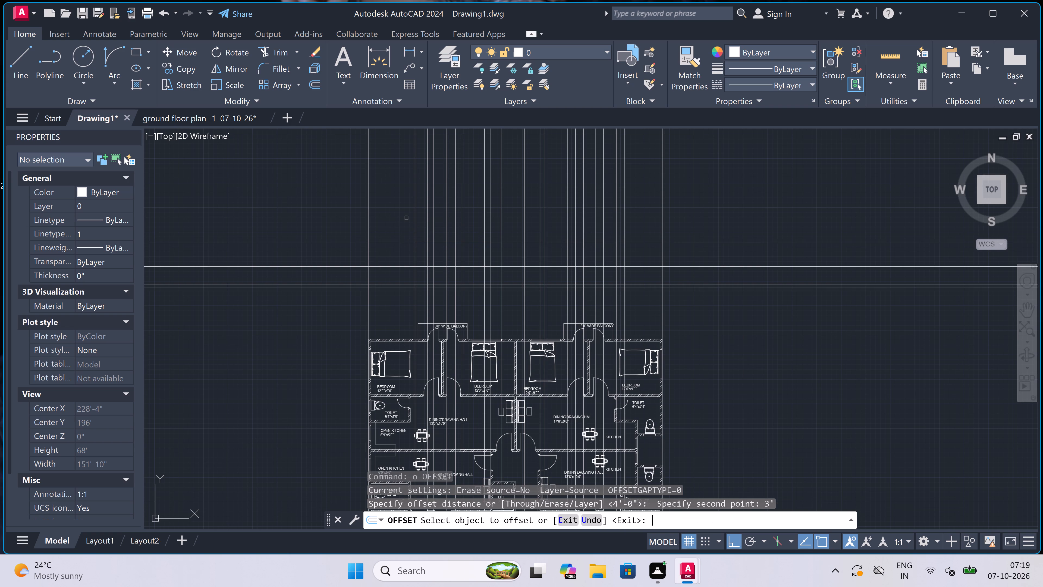
{"action": "left_click", "coordinate": [386, 242]}
{"action": "left_click", "coordinate": [390, 213]}
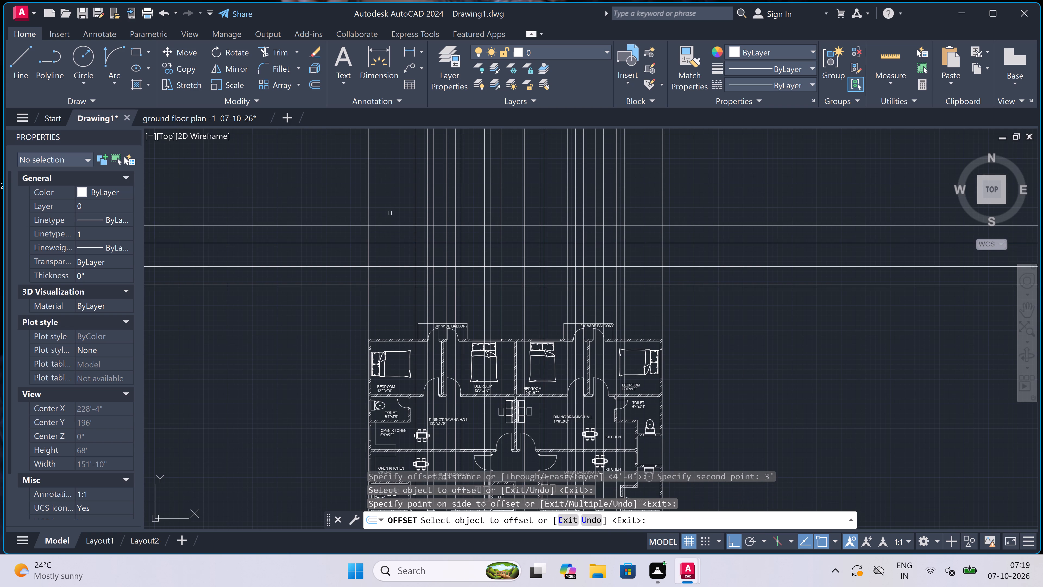
{"action": "scroll", "coordinate": [393, 221], "scroll_direction": "up", "scroll_amount": 2}
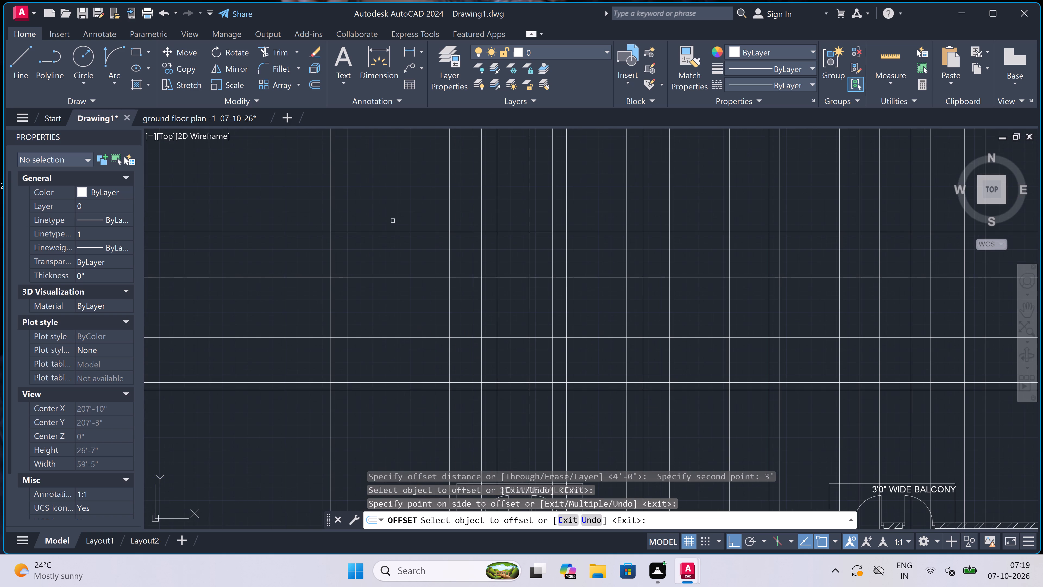
{"action": "key", "text": "Escape"}
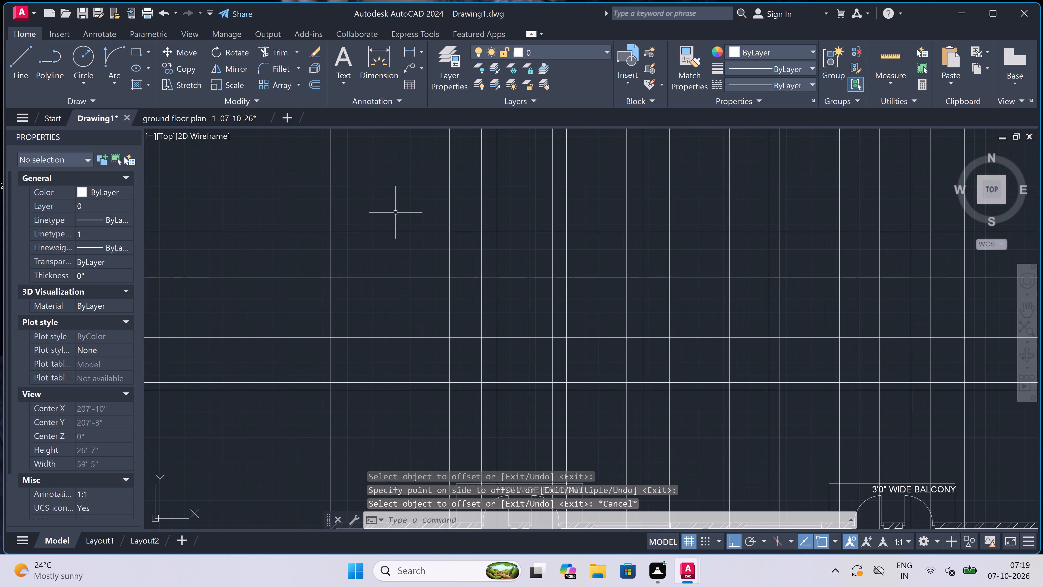
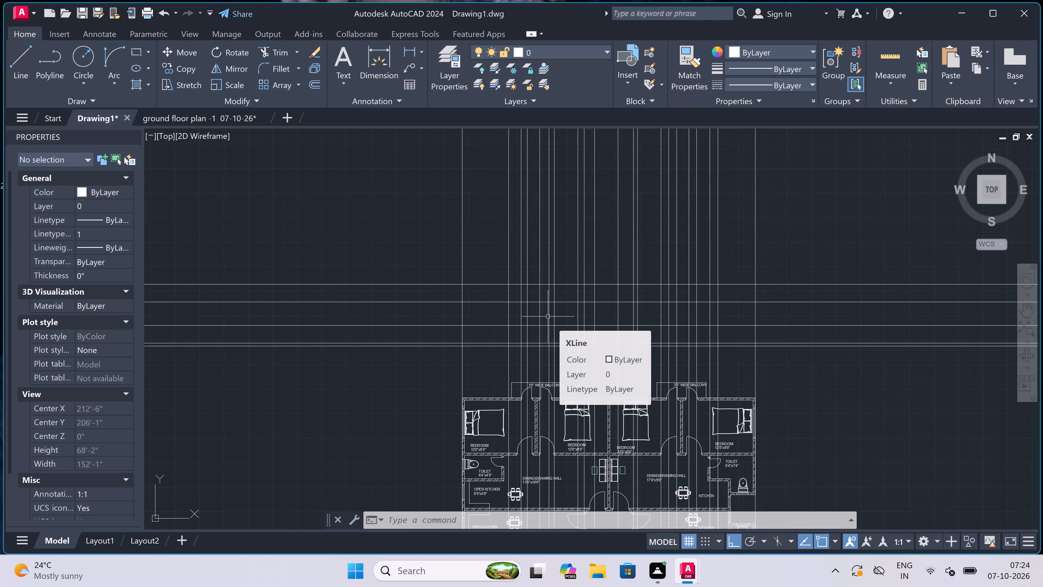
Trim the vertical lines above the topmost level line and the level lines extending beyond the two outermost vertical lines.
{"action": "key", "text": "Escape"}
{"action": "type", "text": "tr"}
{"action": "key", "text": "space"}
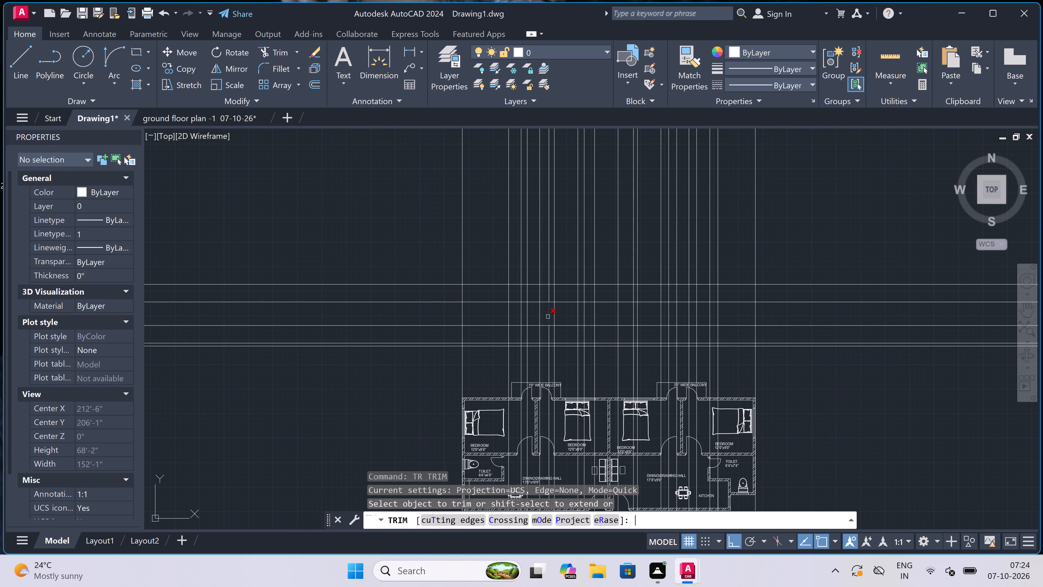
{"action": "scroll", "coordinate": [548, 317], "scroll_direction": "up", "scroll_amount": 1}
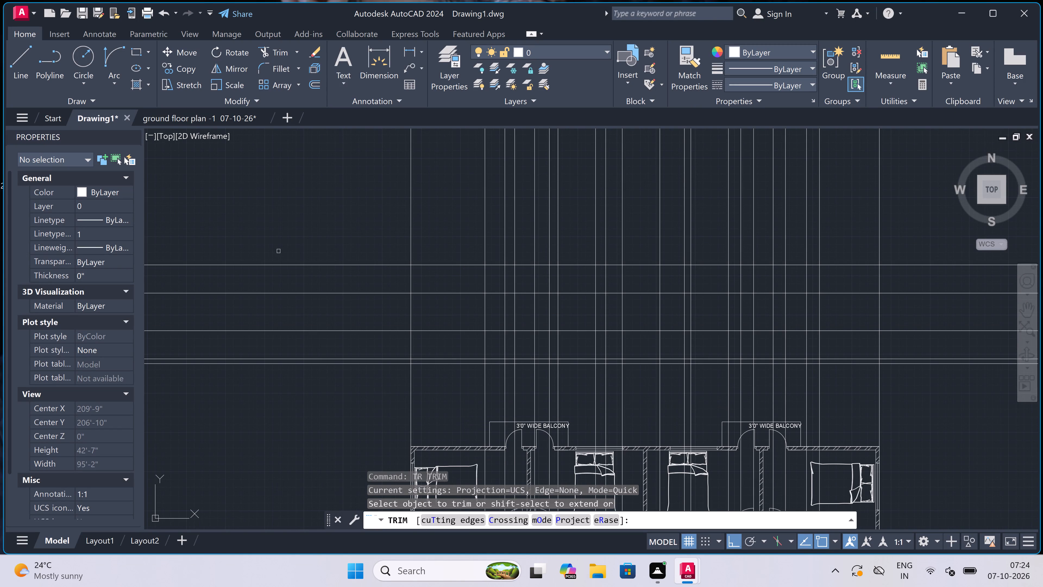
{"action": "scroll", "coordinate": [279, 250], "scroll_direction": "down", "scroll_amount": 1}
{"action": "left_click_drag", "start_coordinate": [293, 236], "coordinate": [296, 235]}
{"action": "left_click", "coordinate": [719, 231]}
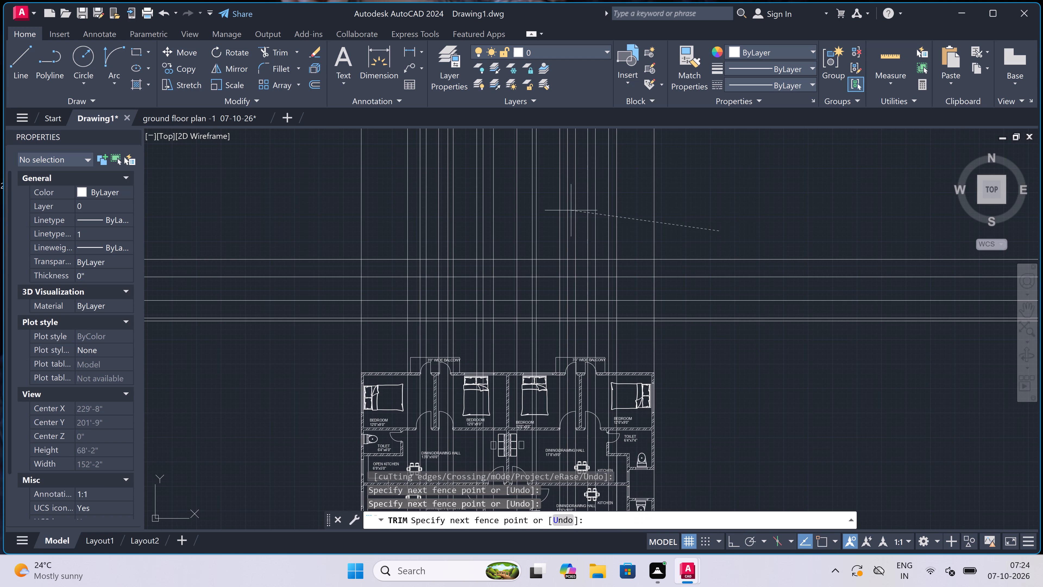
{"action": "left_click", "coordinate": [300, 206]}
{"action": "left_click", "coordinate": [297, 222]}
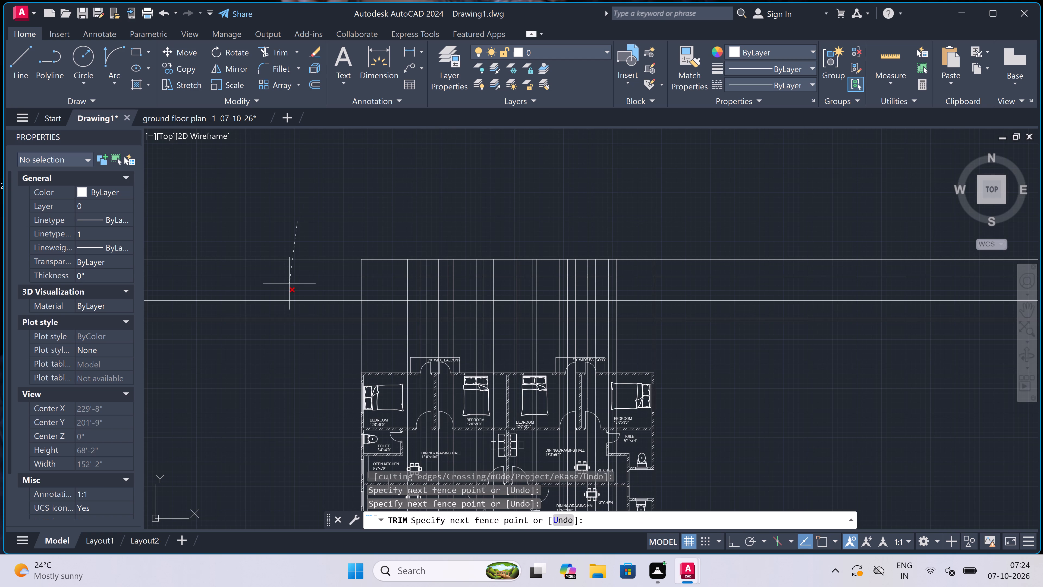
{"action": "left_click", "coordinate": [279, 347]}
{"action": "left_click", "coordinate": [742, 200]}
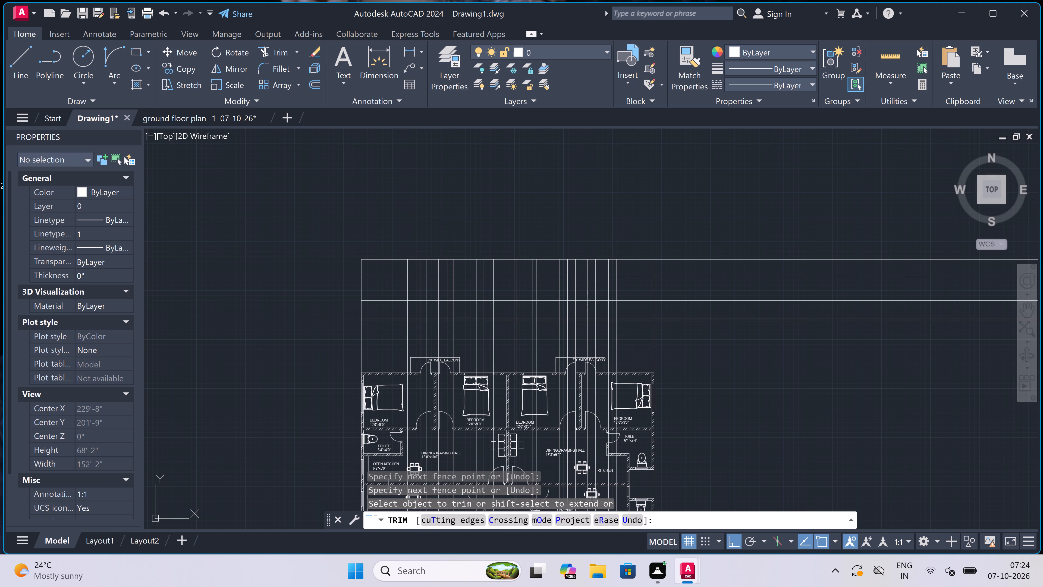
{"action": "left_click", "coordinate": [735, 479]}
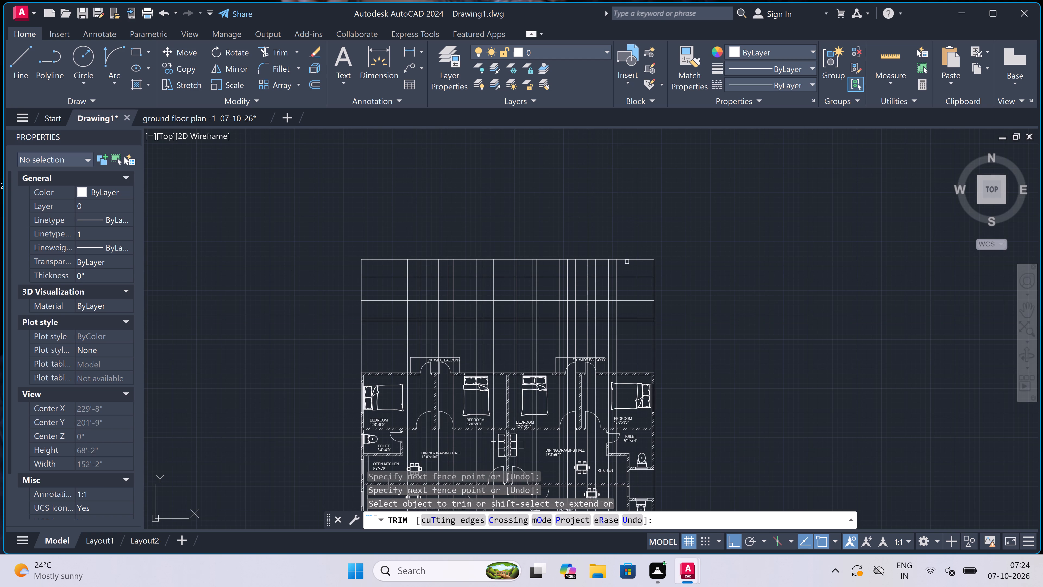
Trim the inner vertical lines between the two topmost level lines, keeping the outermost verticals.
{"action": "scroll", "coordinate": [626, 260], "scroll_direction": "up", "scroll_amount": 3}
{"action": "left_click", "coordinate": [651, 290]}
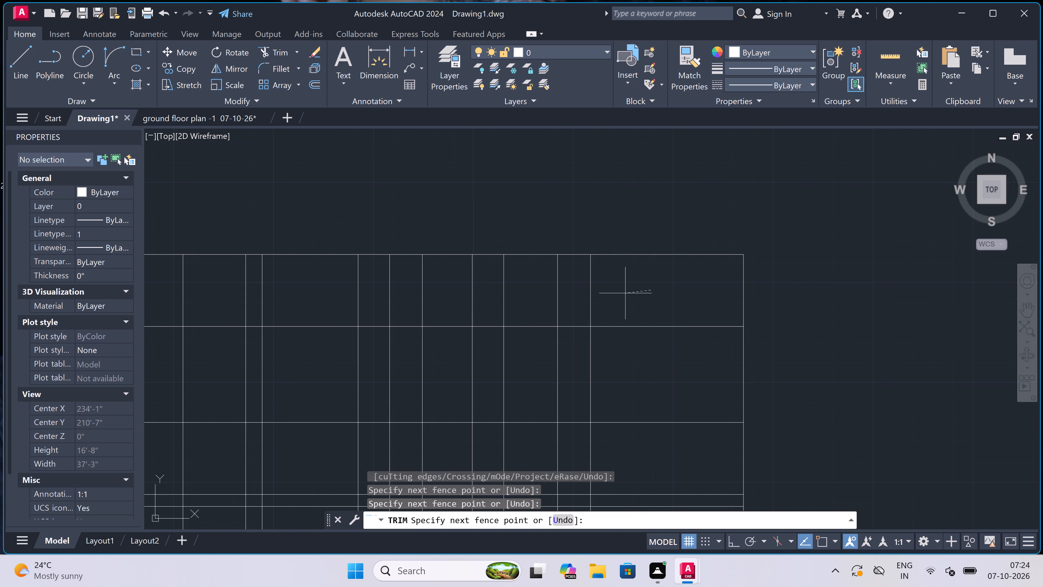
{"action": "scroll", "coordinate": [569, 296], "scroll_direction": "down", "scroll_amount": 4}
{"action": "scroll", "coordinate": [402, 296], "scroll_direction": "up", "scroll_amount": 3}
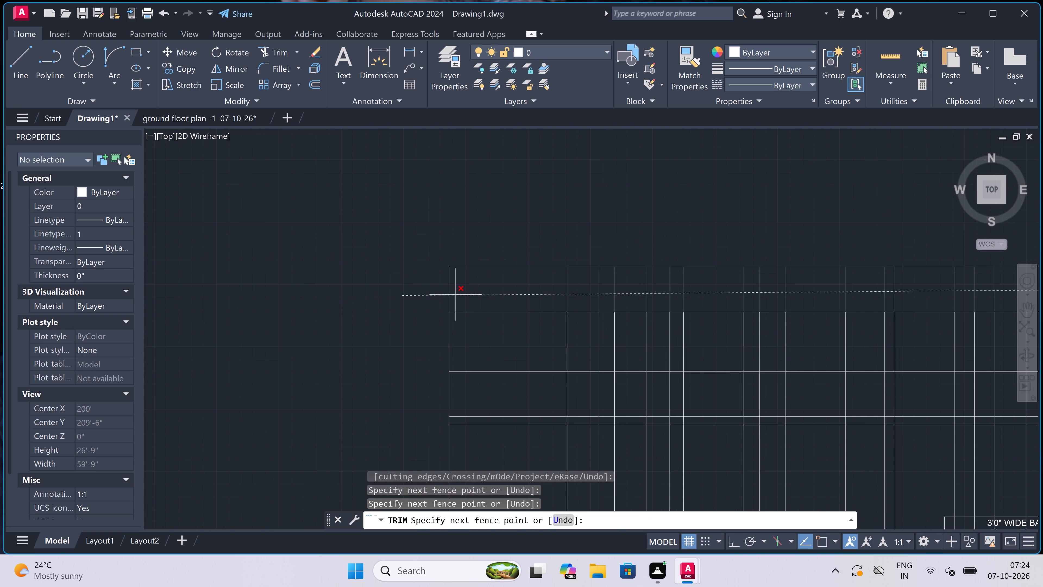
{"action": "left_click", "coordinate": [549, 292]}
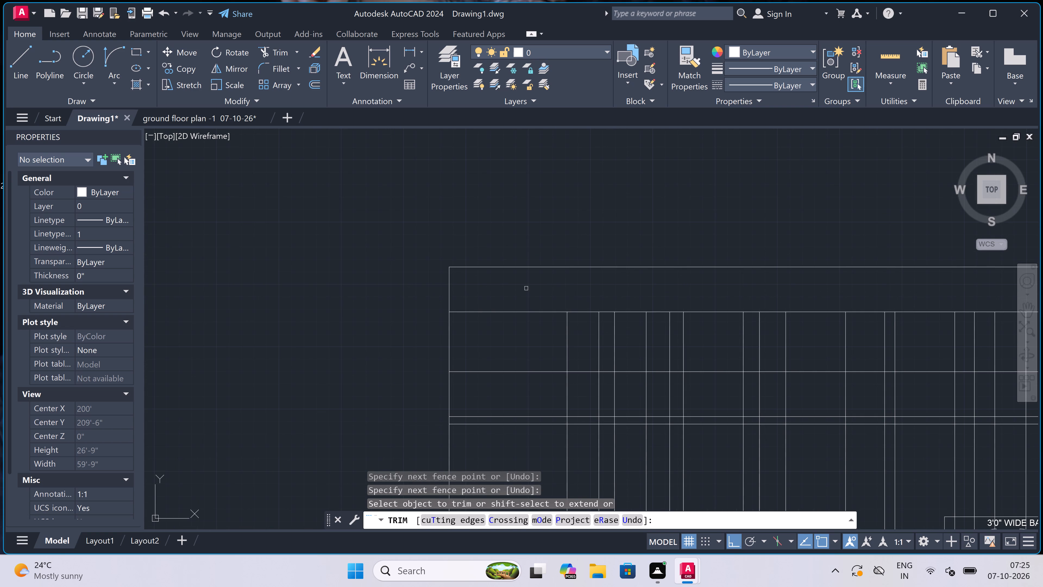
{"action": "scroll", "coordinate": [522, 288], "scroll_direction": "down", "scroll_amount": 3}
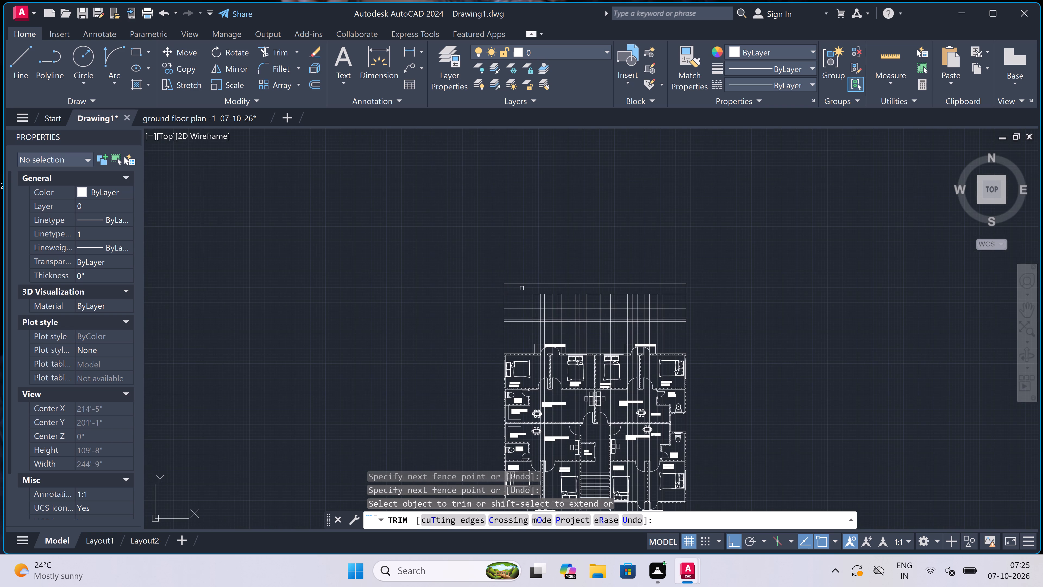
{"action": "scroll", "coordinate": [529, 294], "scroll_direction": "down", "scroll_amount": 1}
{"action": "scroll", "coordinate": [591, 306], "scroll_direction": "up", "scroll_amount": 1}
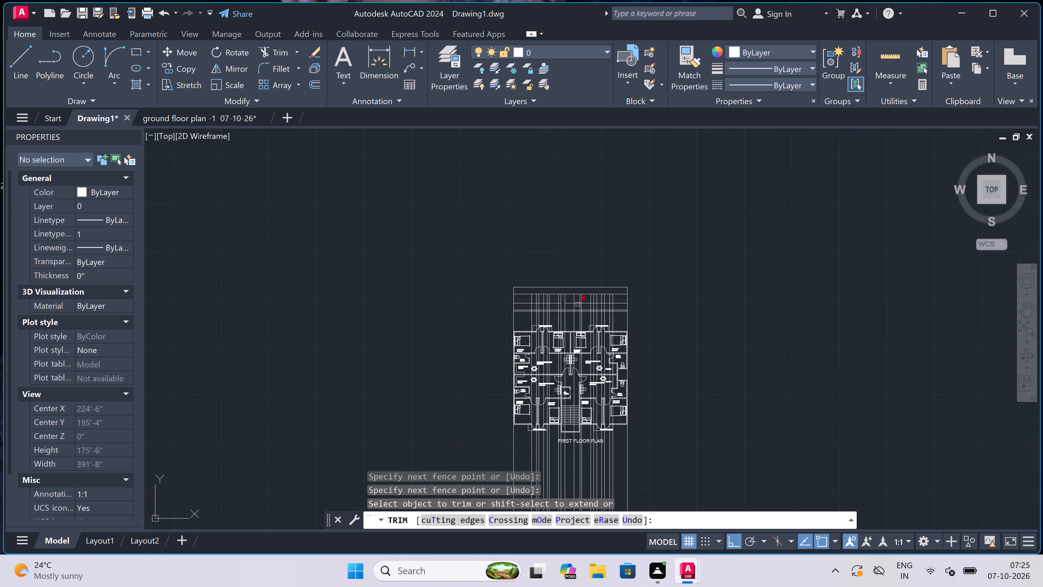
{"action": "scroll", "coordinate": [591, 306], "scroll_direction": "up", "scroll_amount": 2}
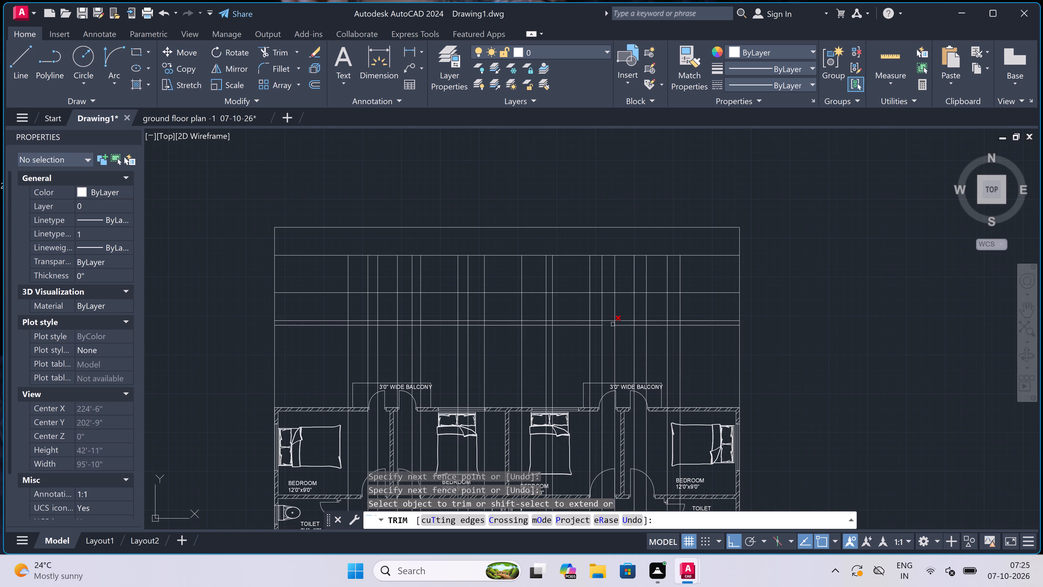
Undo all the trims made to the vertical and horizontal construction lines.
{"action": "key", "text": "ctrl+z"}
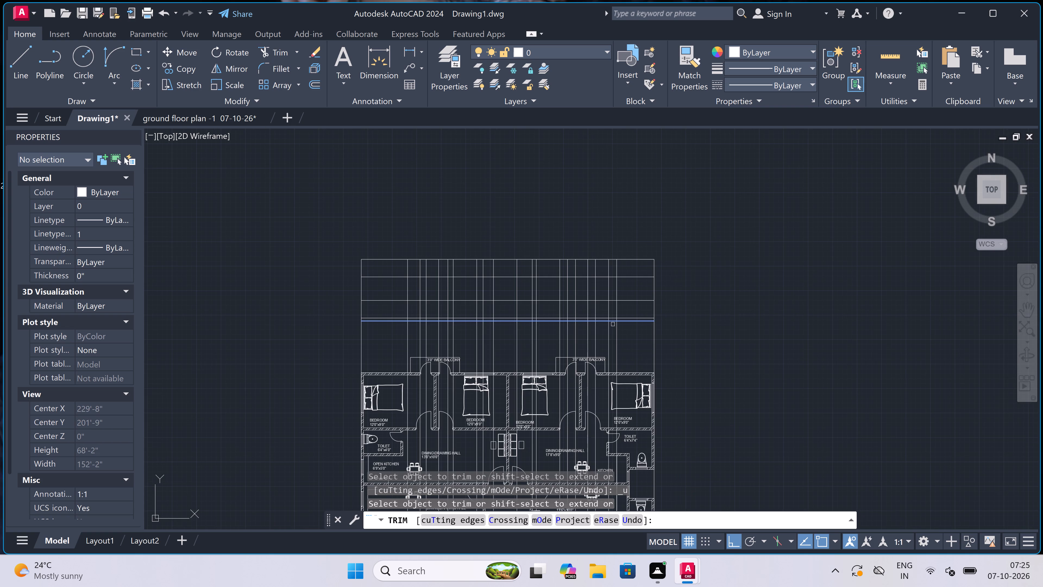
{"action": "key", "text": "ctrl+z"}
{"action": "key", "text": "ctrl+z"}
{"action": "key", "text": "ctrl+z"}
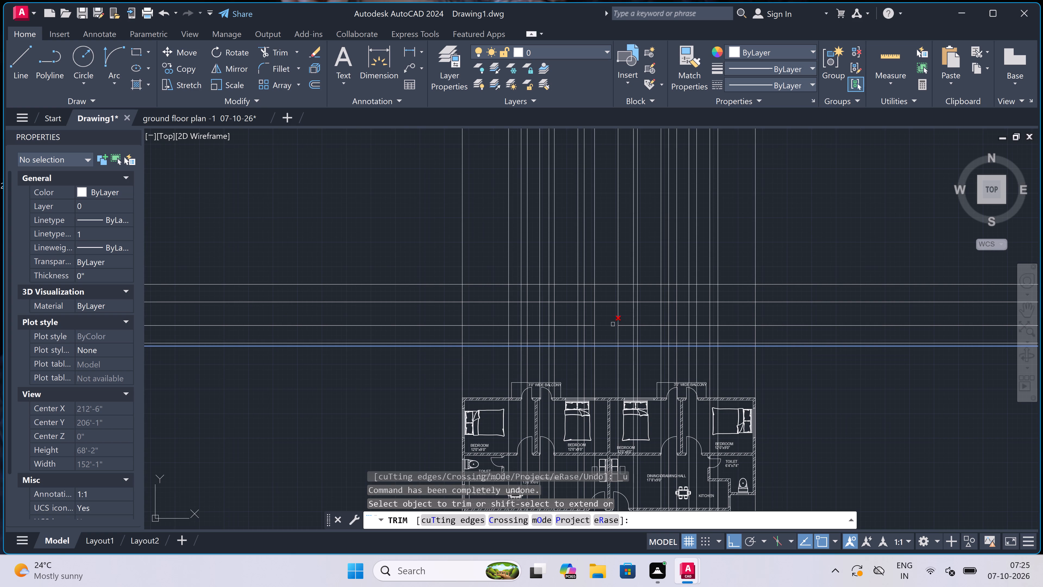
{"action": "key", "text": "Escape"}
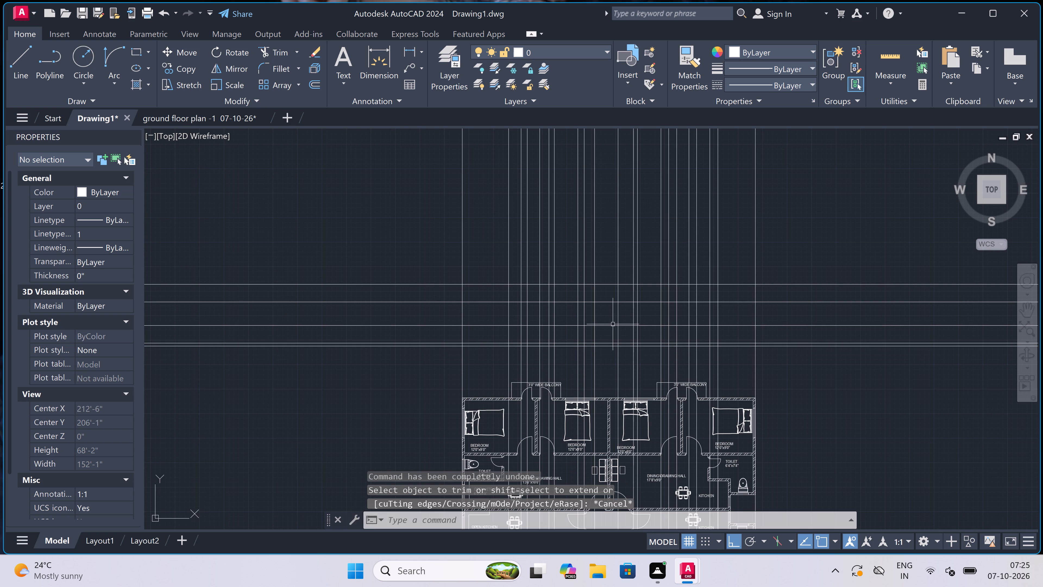
Offset the topmost horizontal construction line 6" upward.
{"action": "scroll", "coordinate": [613, 324], "scroll_direction": "down", "scroll_amount": 1}
{"action": "scroll", "coordinate": [614, 279], "scroll_direction": "up", "scroll_amount": 3}
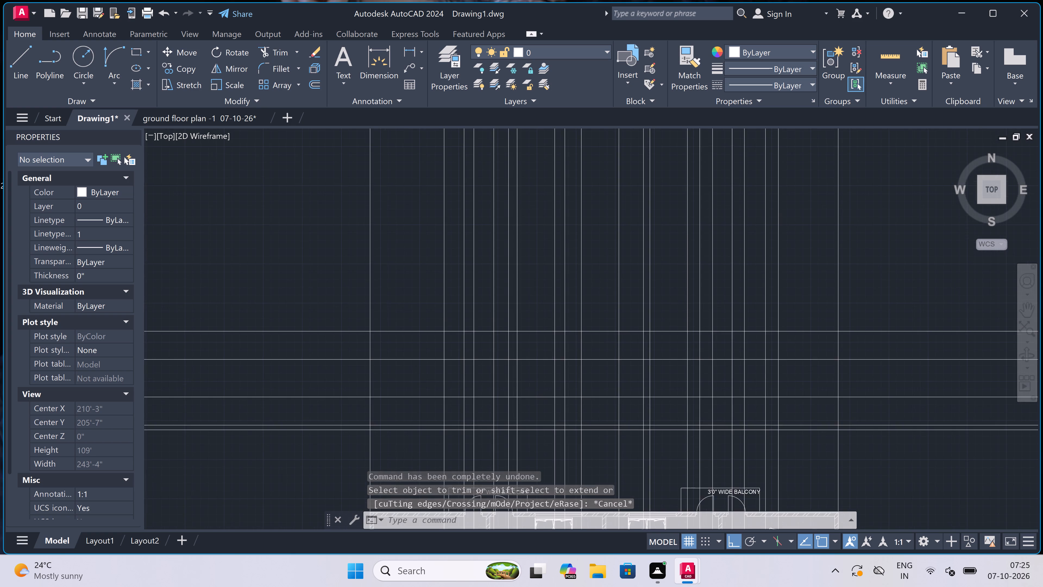
{"action": "scroll", "coordinate": [615, 278], "scroll_direction": "down", "scroll_amount": 2}
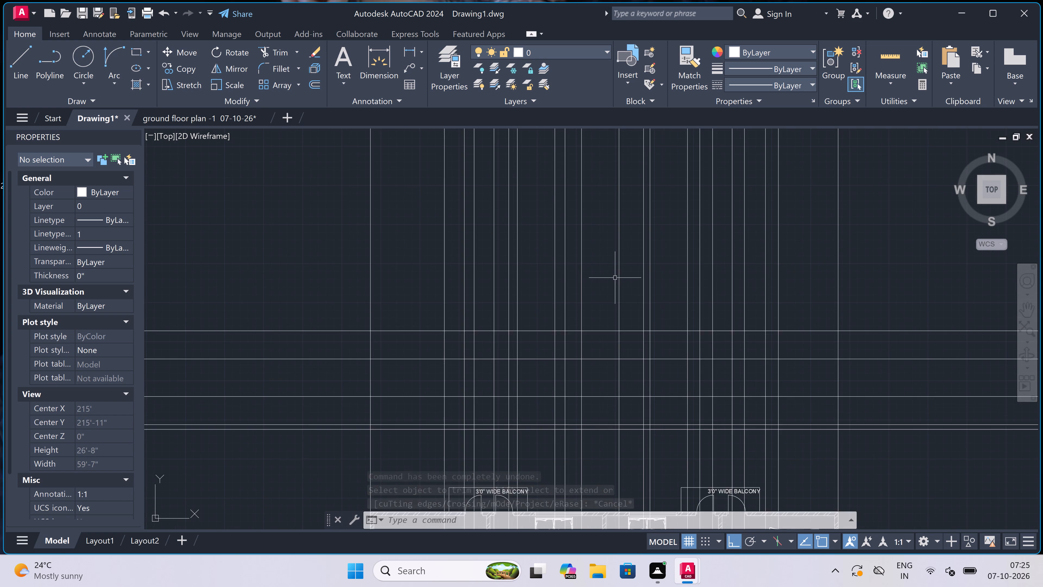
{"action": "scroll", "coordinate": [597, 303], "scroll_direction": "up", "scroll_amount": 2}
{"action": "type", "text": "o"}
{"action": "key", "text": "space"}
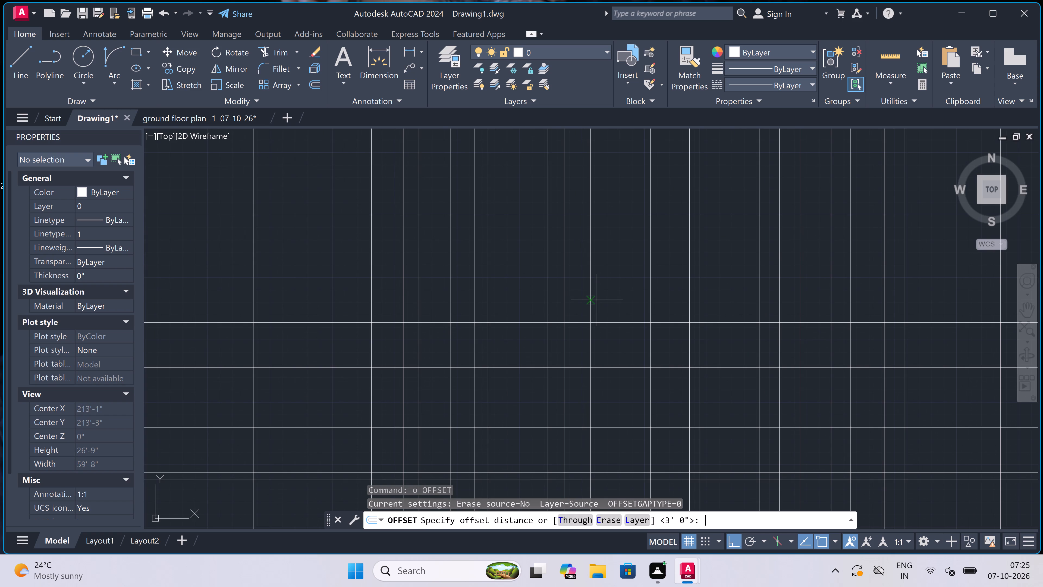
{"action": "left_click", "coordinate": [607, 317]}
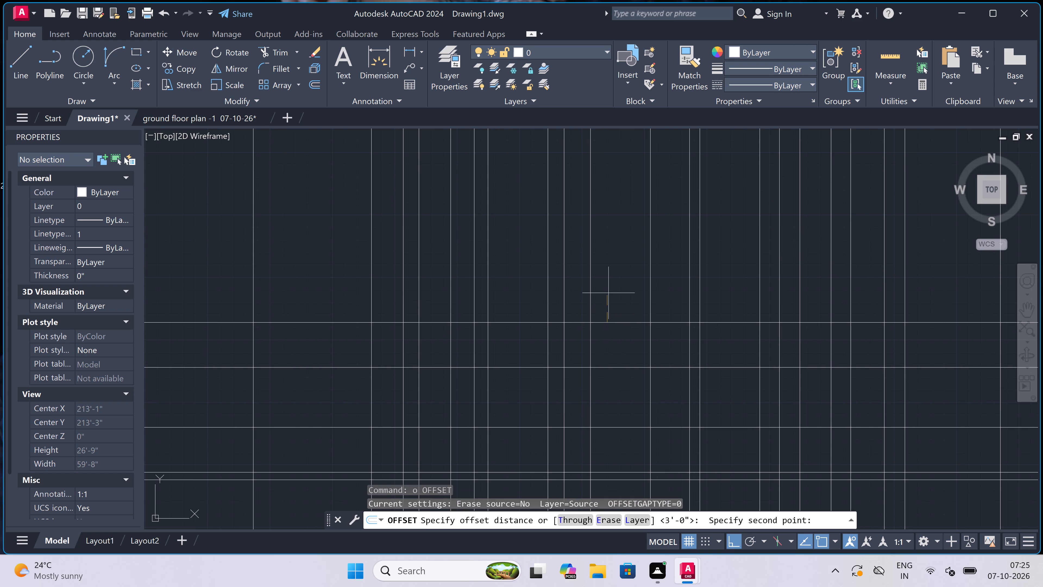
{"action": "key", "text": "6"}
{"action": "type", "text": "\""}
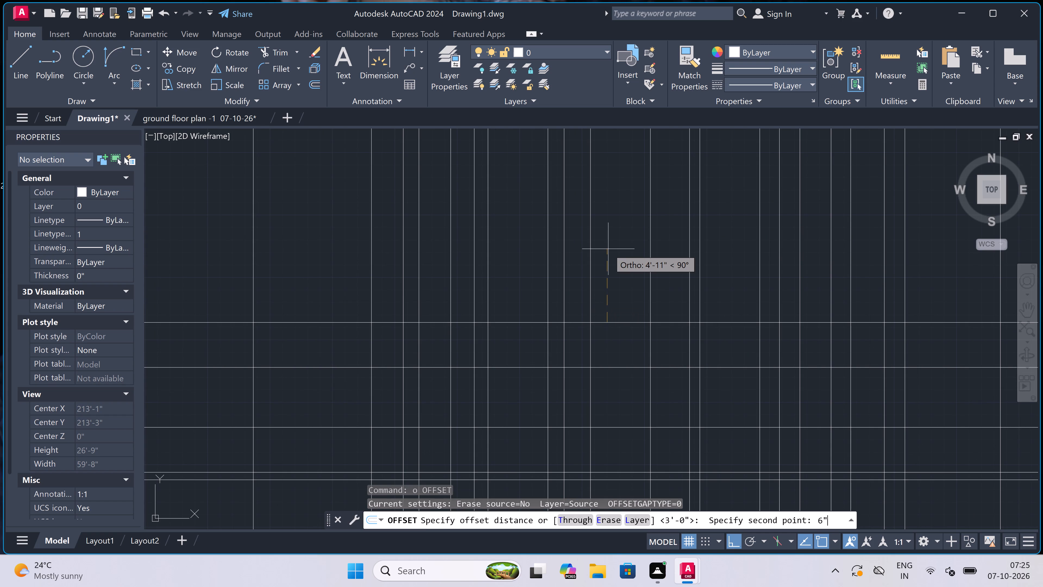
{"action": "key", "text": "space"}
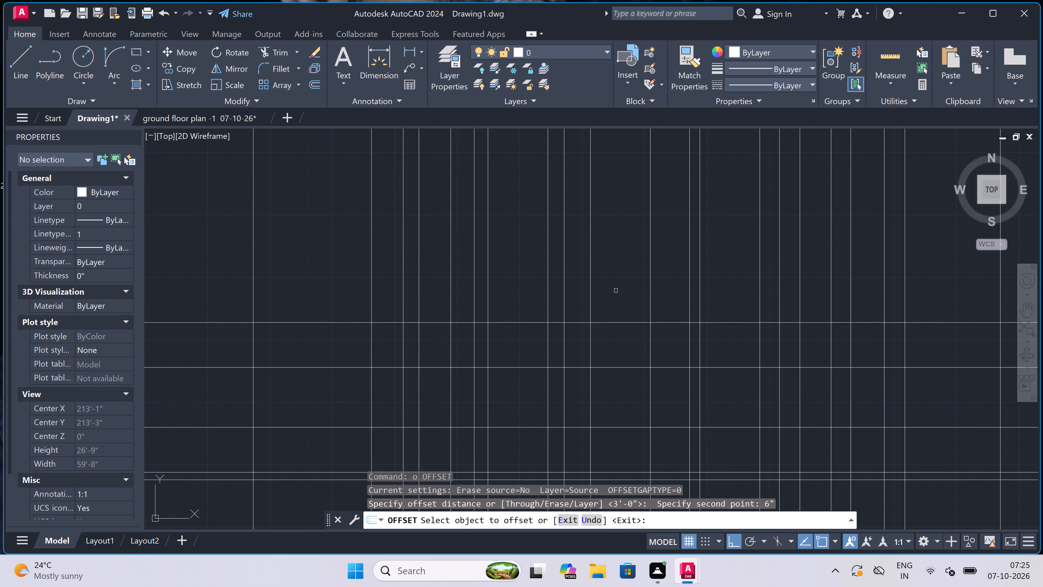
{"action": "left_click", "coordinate": [616, 322]}
{"action": "left_click", "coordinate": [615, 290]}
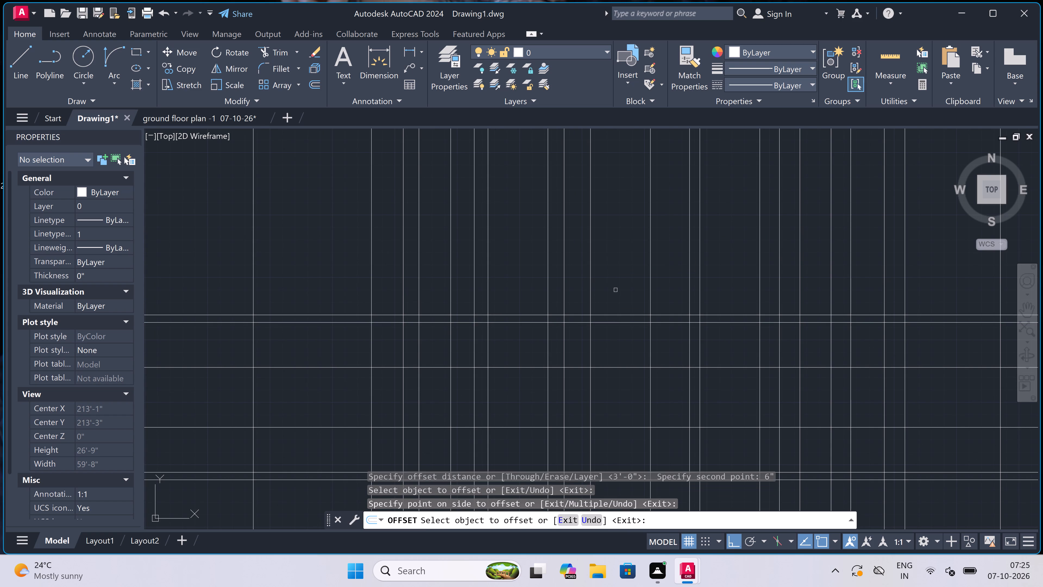
{"action": "key", "text": "Escape"}
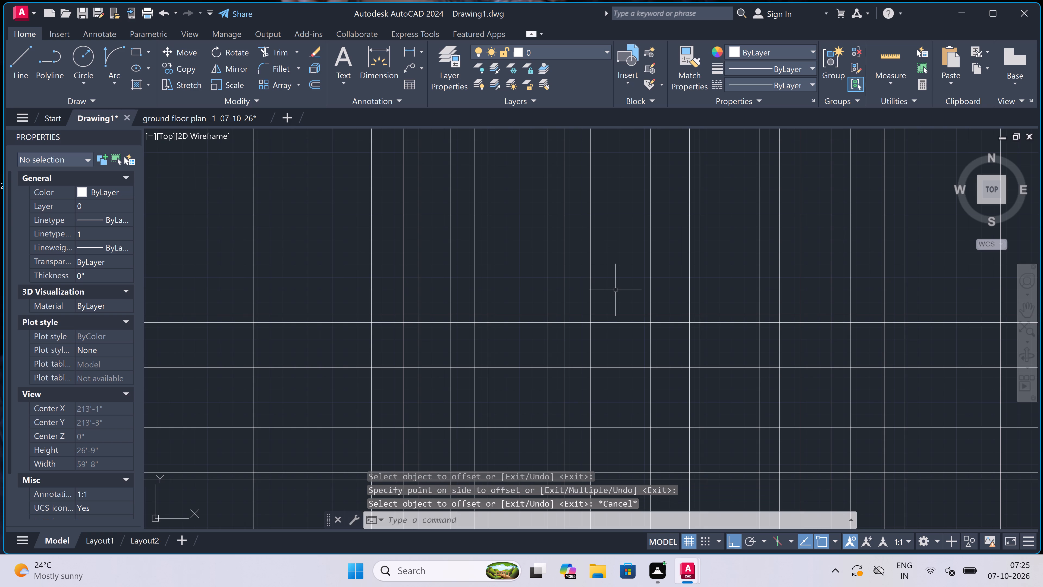
Offset the upper line of the topmost closely spaced horizontal pair 3'6" upward.
{"action": "key", "text": "space"}
{"action": "scroll", "coordinate": [615, 290], "scroll_direction": "up", "scroll_amount": 2}
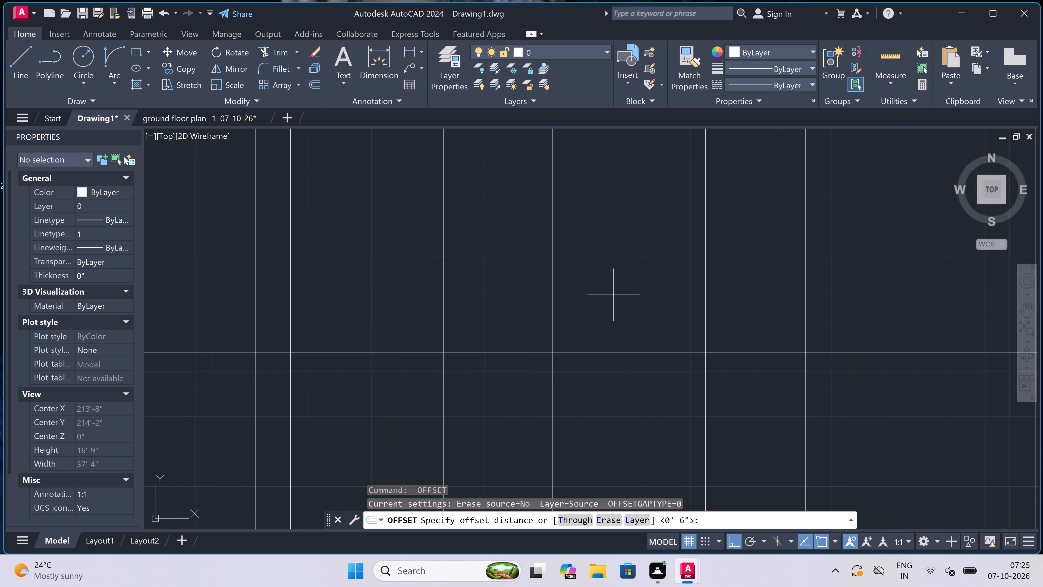
{"action": "left_click", "coordinate": [601, 354]}
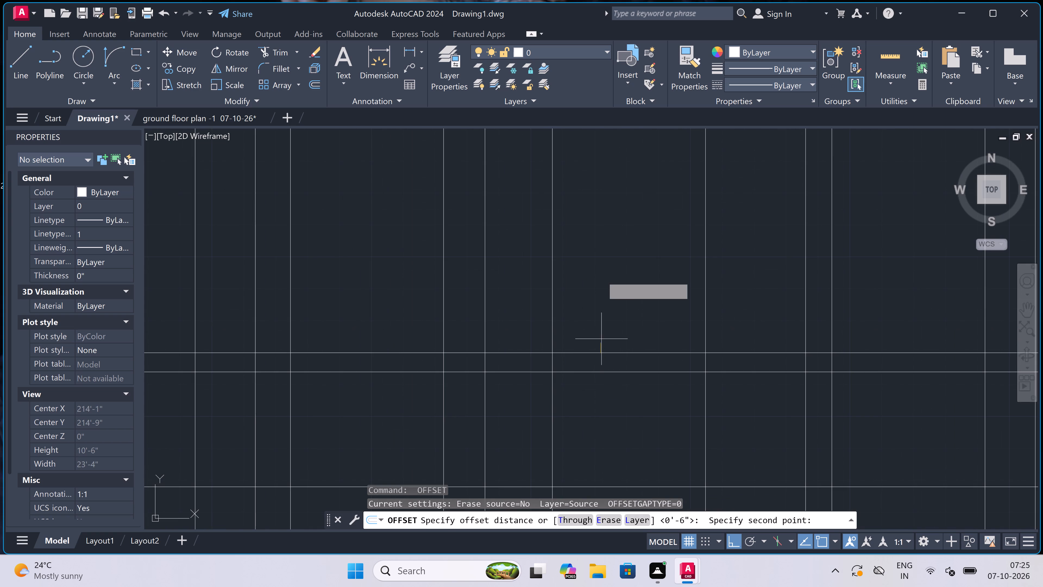
{"action": "type", "text": "3'6"}
{"action": "type", "text": "\""}
{"action": "key", "text": "space"}
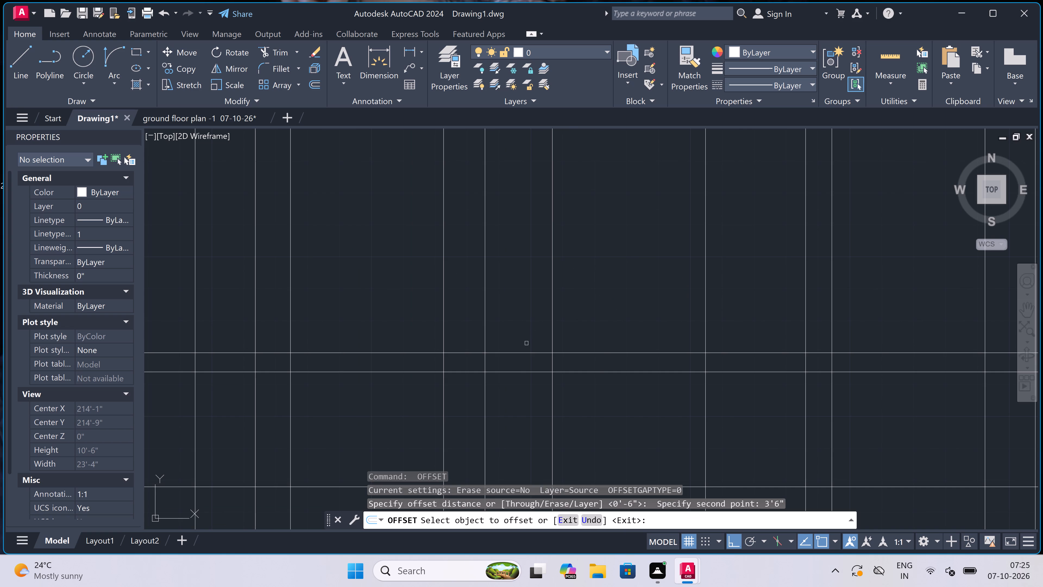
{"action": "left_click", "coordinate": [524, 352]}
{"action": "left_click", "coordinate": [528, 283]}
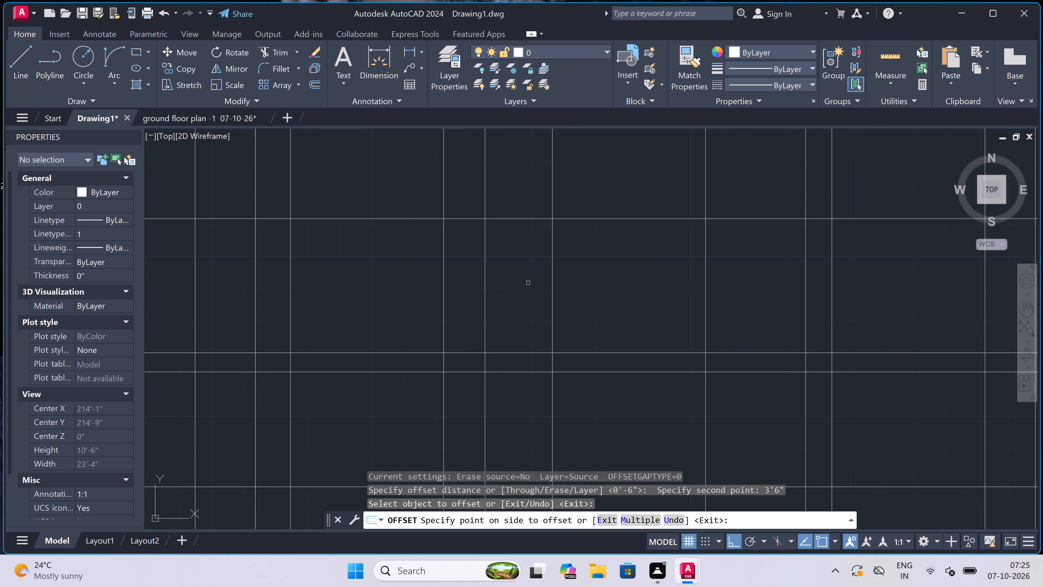
{"action": "scroll", "coordinate": [528, 283], "scroll_direction": "down", "scroll_amount": 2}
{"action": "key", "text": "Escape"}
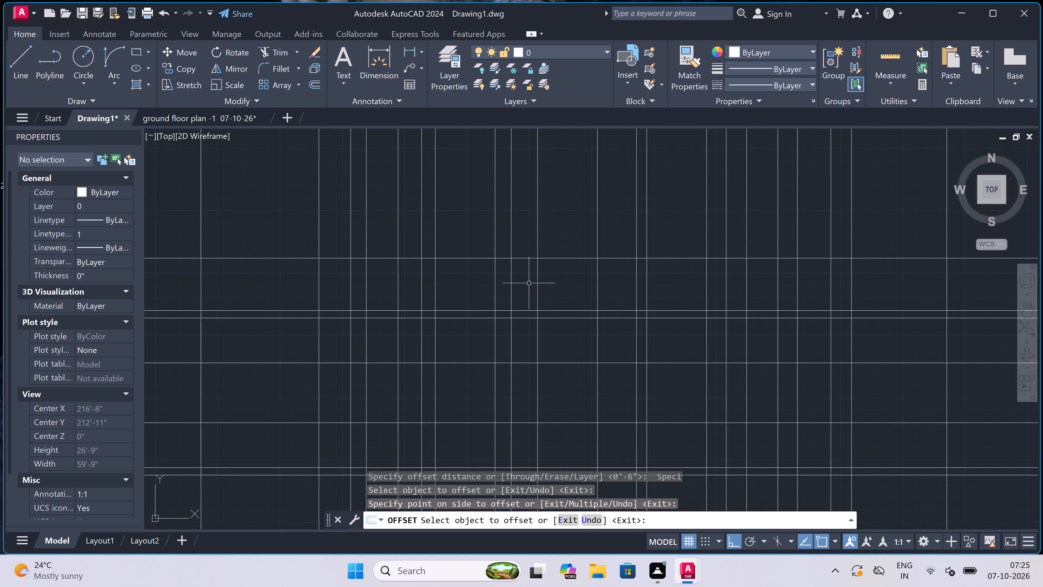
Trim the vertical lines above the topmost level line and the level lines extending beyond the two outermost vertical lines.
{"action": "type", "text": "tr"}
{"action": "key", "text": "space"}
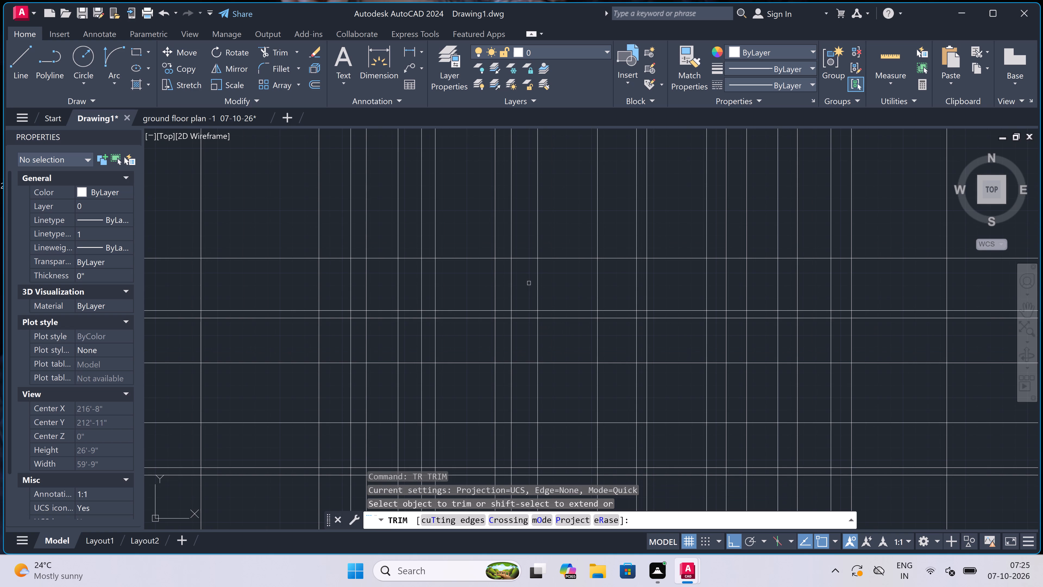
{"action": "scroll", "coordinate": [525, 288], "scroll_direction": "down", "scroll_amount": 3}
{"action": "scroll", "coordinate": [549, 299], "scroll_direction": "up", "scroll_amount": 2}
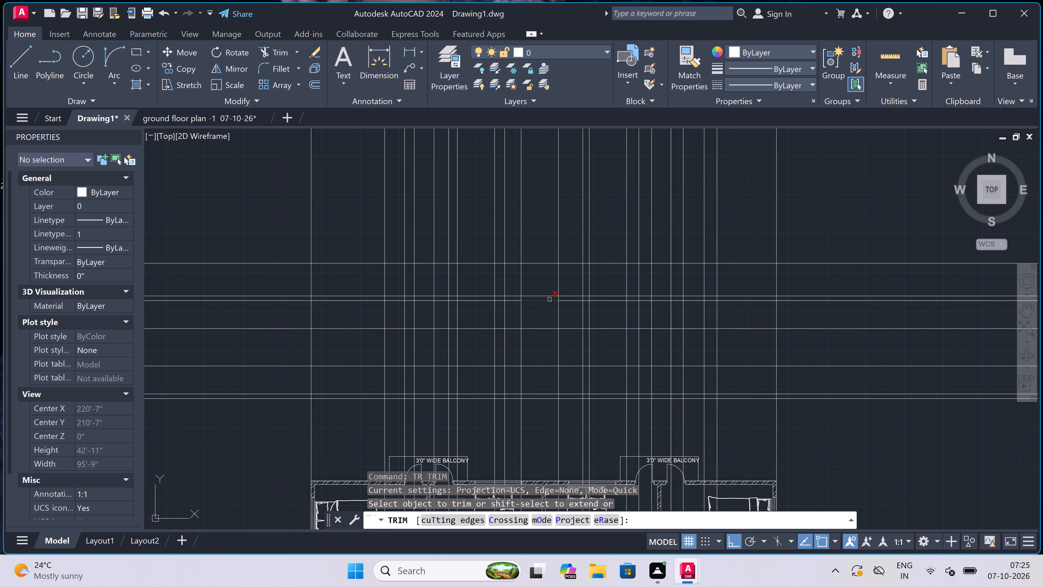
{"action": "scroll", "coordinate": [675, 268], "scroll_direction": "down", "scroll_amount": 1}
{"action": "left_click_drag", "start_coordinate": [777, 225], "coordinate": [771, 227]}
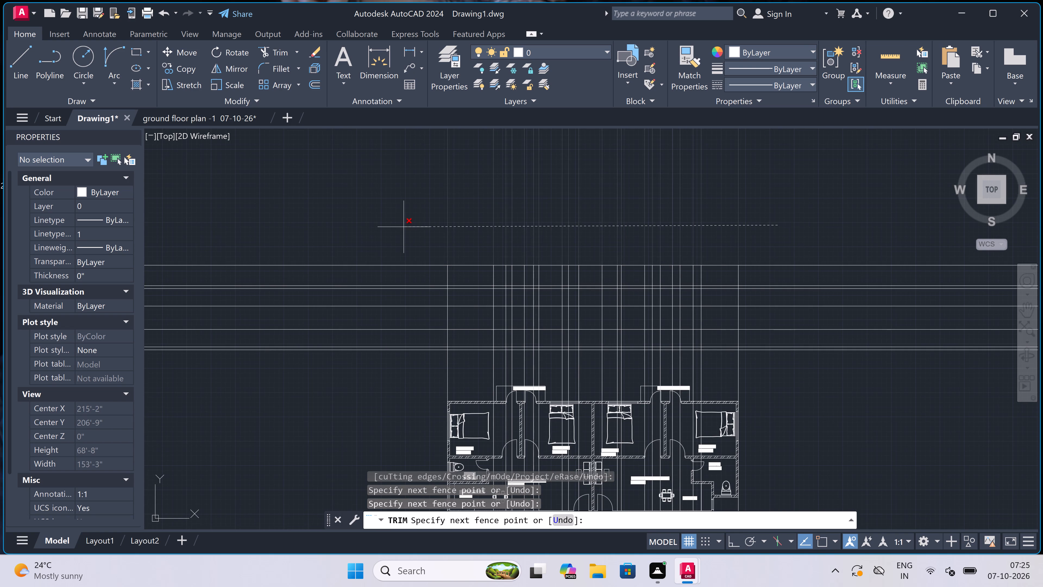
{"action": "left_click", "coordinate": [404, 227]}
{"action": "left_click", "coordinate": [398, 232]}
{"action": "left_click", "coordinate": [389, 370]}
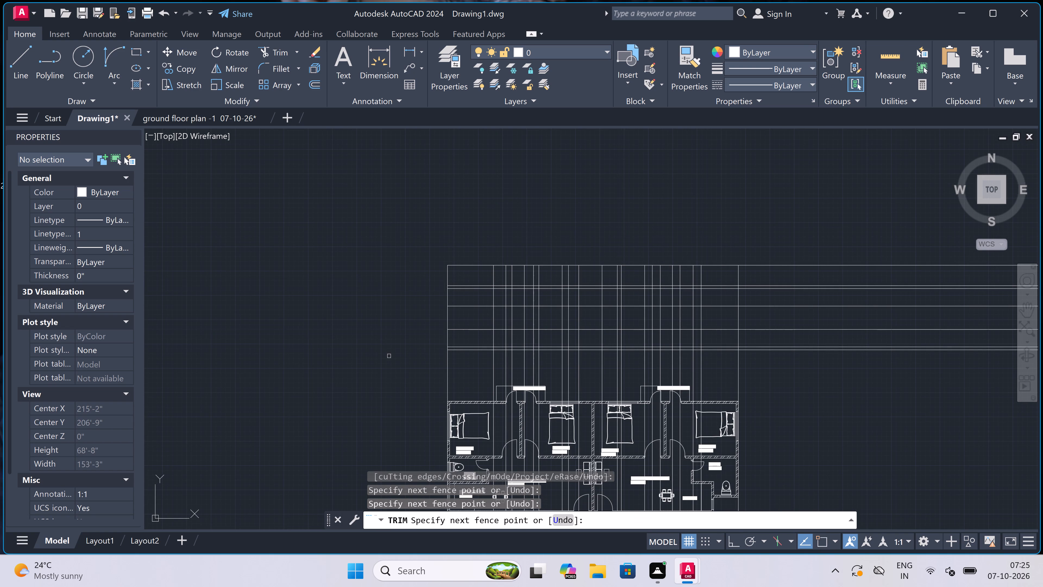
{"action": "left_click", "coordinate": [835, 236]}
{"action": "left_click", "coordinate": [837, 389]}
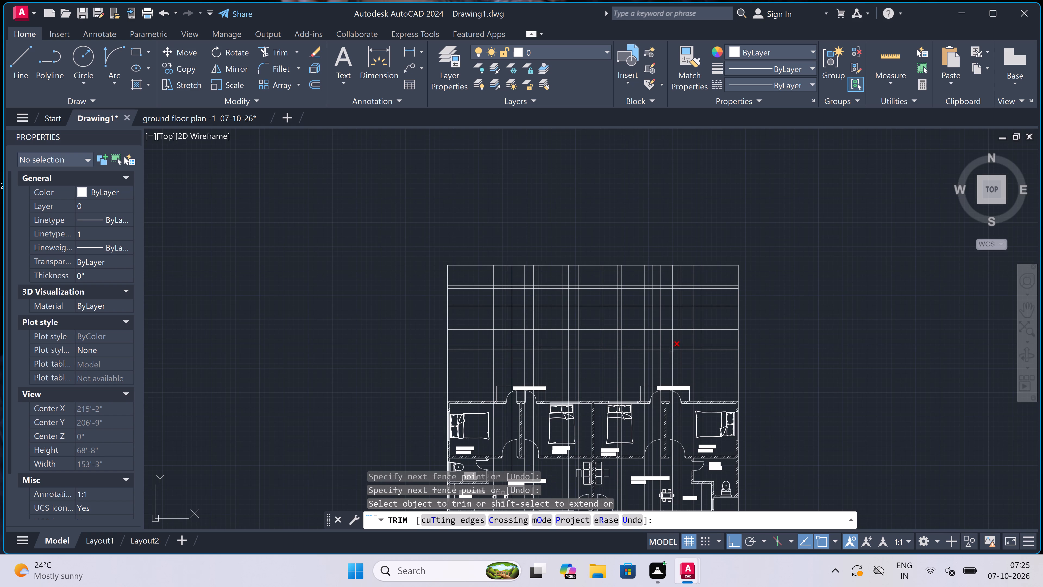
Trim the inner vertical lines where they cross between the two closely spaced level lines at the elevation's base.
{"action": "scroll", "coordinate": [708, 346], "scroll_direction": "up", "scroll_amount": 6}
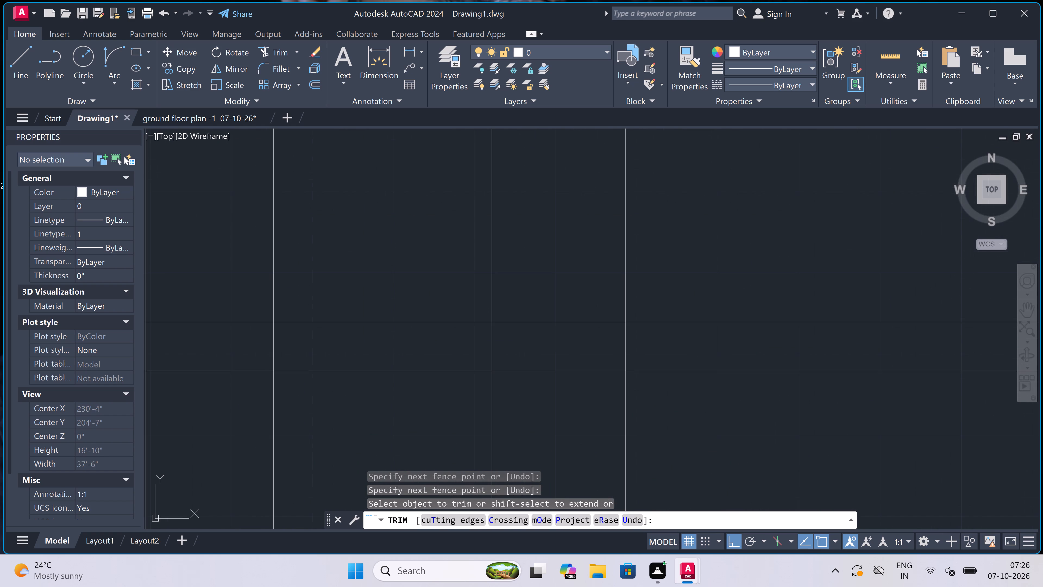
{"action": "left_click", "coordinate": [700, 348]}
{"action": "scroll", "coordinate": [585, 344], "scroll_direction": "down", "scroll_amount": 4}
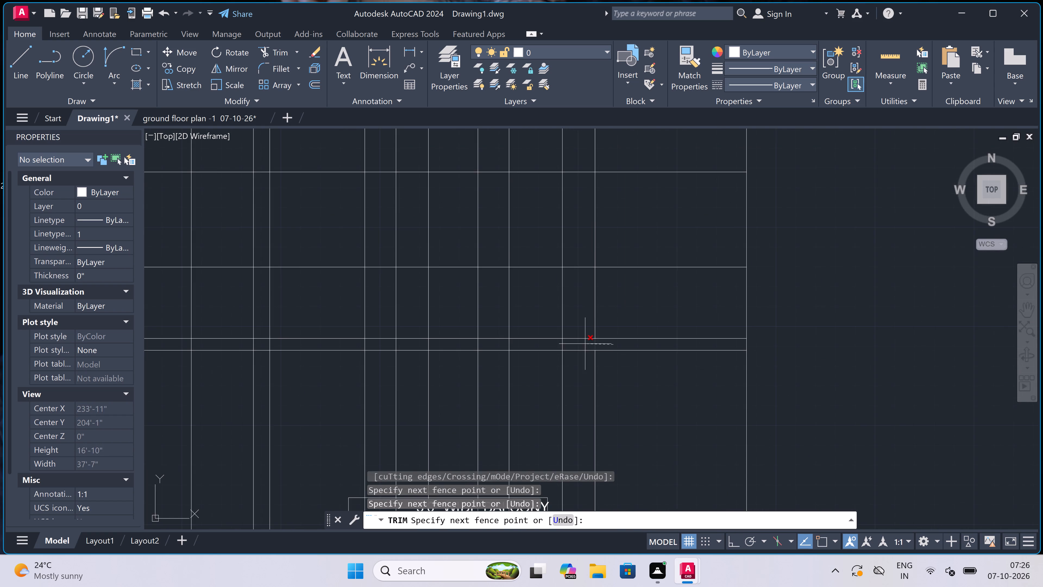
{"action": "scroll", "coordinate": [585, 344], "scroll_direction": "down", "scroll_amount": 1}
{"action": "scroll", "coordinate": [356, 341], "scroll_direction": "down", "scroll_amount": 3}
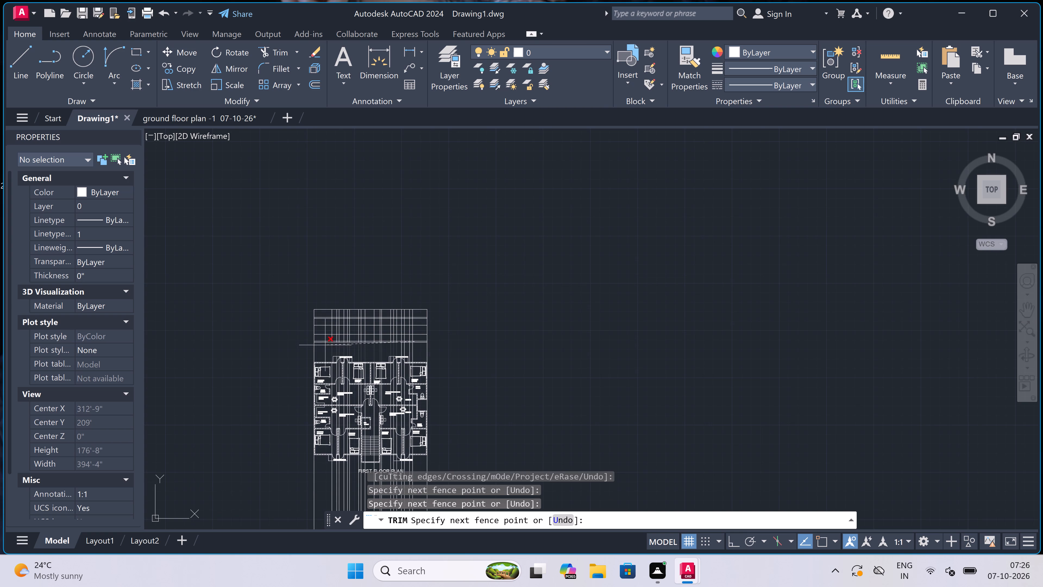
{"action": "scroll", "coordinate": [326, 342], "scroll_direction": "up", "scroll_amount": 7}
{"action": "left_click", "coordinate": [326, 342]}
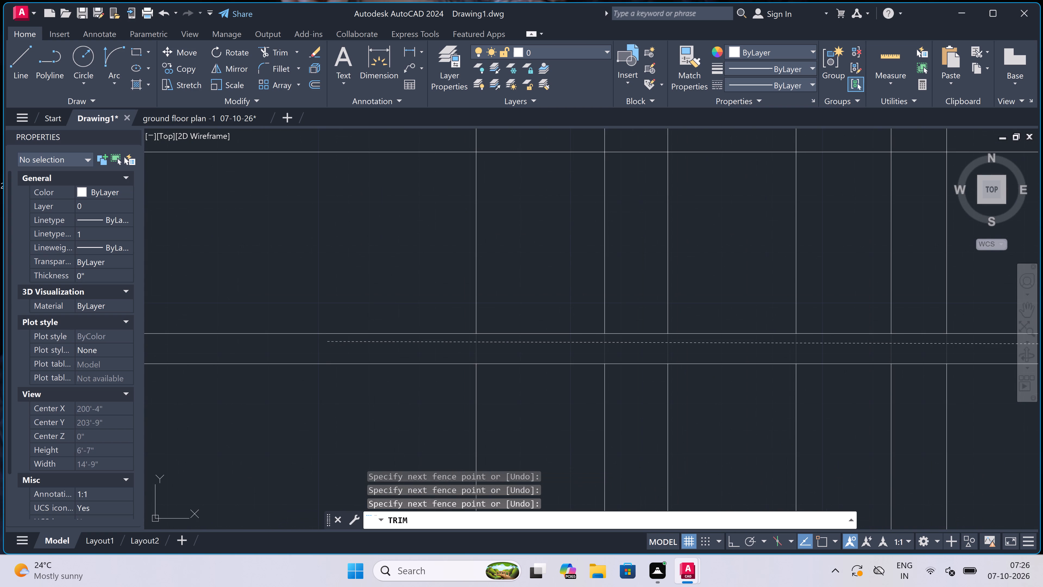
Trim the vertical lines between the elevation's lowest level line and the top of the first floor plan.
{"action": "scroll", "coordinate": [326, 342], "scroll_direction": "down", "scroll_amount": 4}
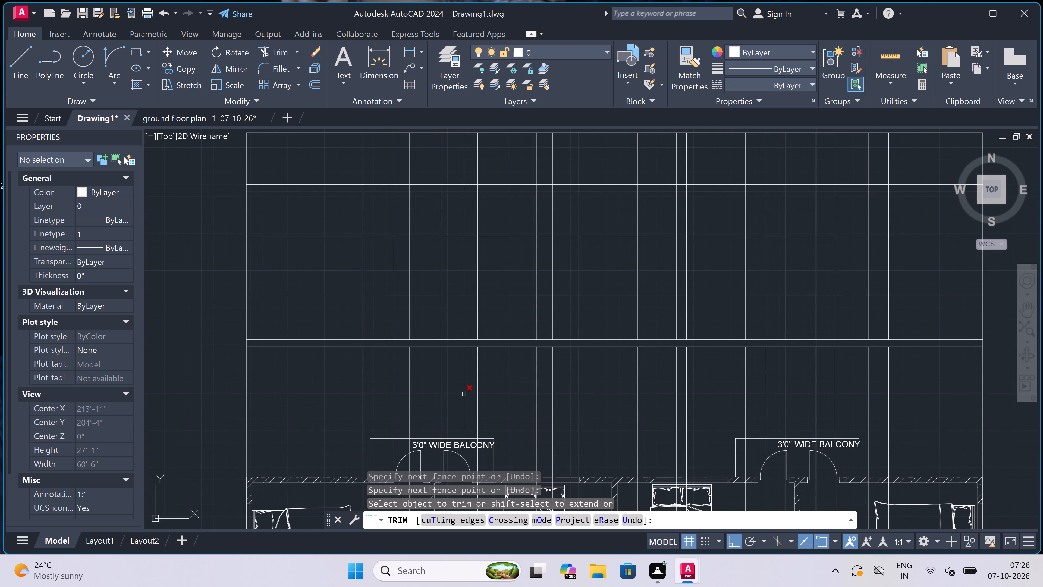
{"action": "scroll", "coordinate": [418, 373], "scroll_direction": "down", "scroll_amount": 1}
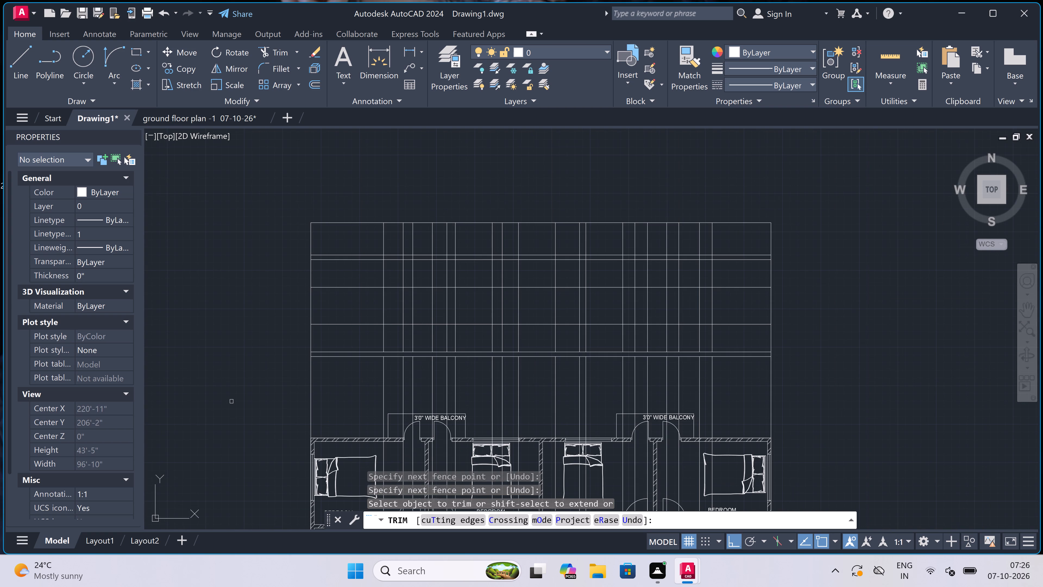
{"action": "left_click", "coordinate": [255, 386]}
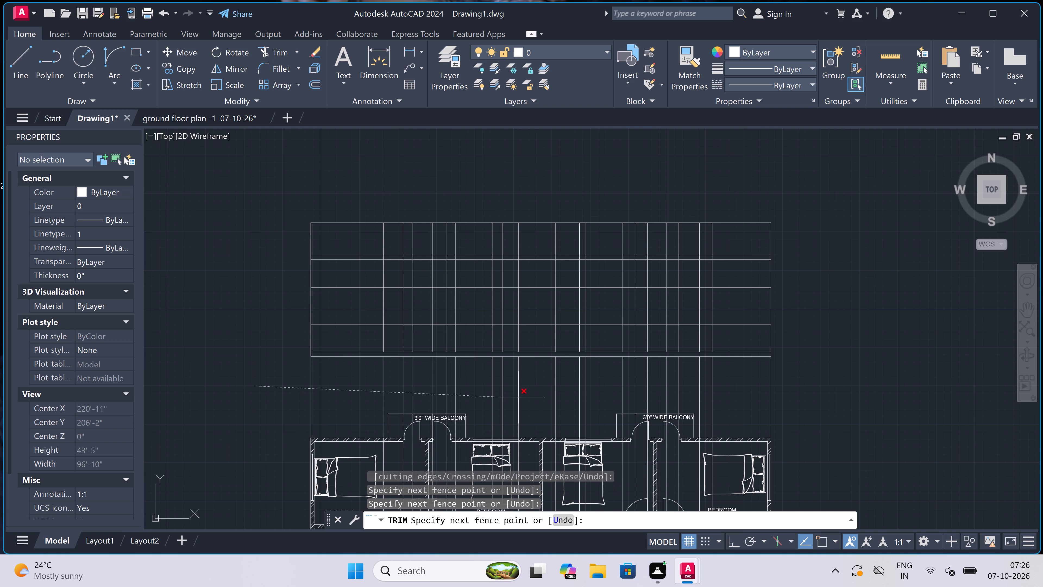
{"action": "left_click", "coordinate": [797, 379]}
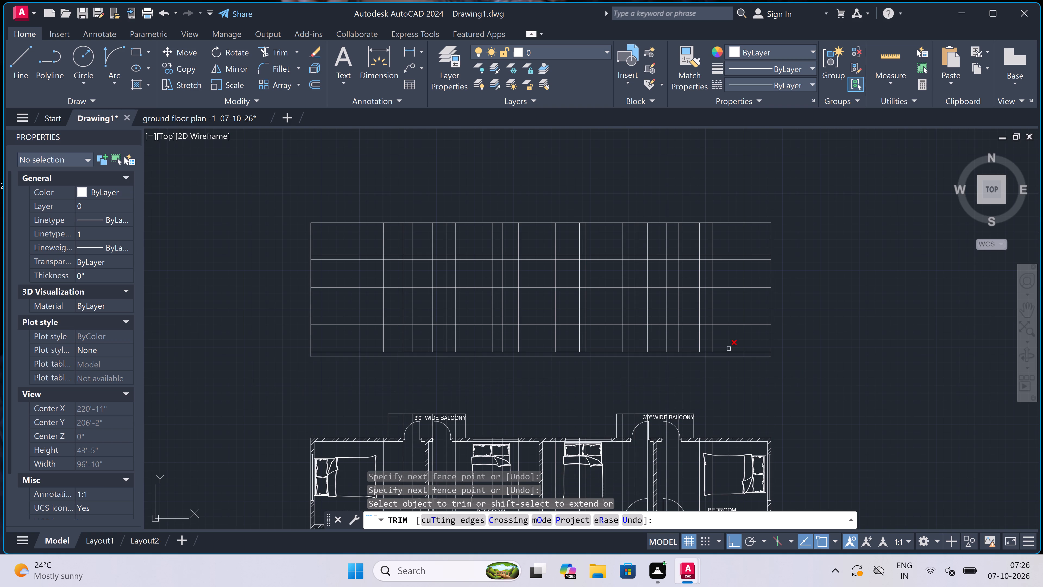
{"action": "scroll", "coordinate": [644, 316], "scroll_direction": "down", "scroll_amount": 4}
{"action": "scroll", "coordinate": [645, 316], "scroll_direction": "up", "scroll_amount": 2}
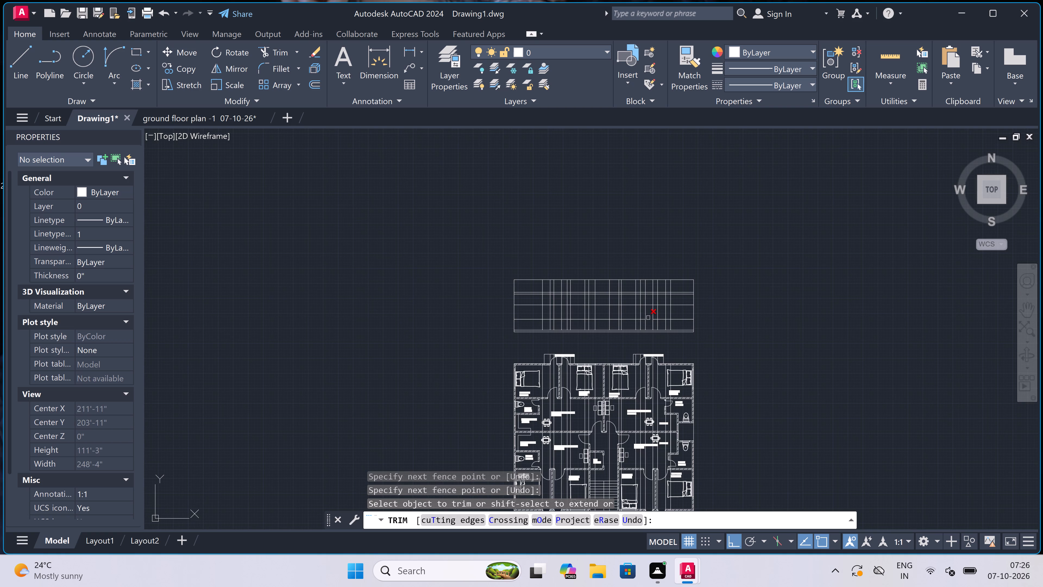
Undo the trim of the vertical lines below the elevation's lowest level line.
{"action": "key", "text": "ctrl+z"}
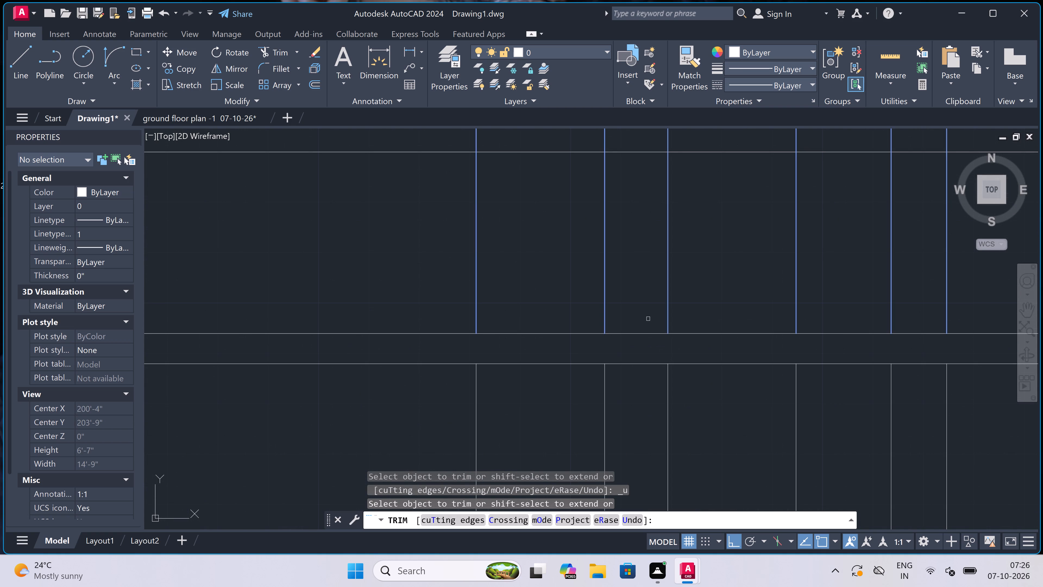
Trim the inner vertical lines between the topmost level line and the upper closely spaced pair.
{"action": "scroll", "coordinate": [589, 283], "scroll_direction": "down", "scroll_amount": 3}
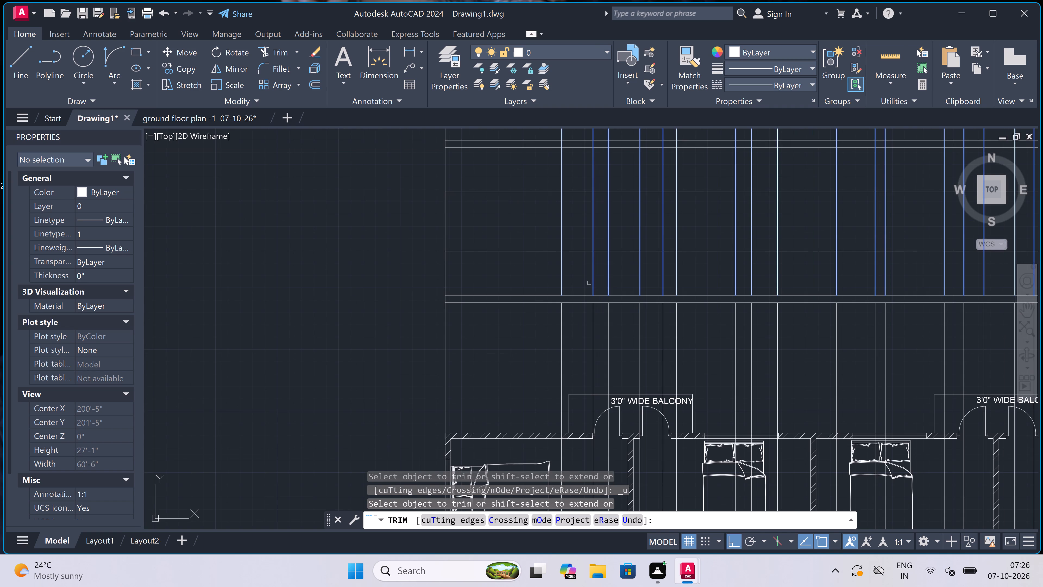
{"action": "scroll", "coordinate": [532, 233], "scroll_direction": "down", "scroll_amount": 4}
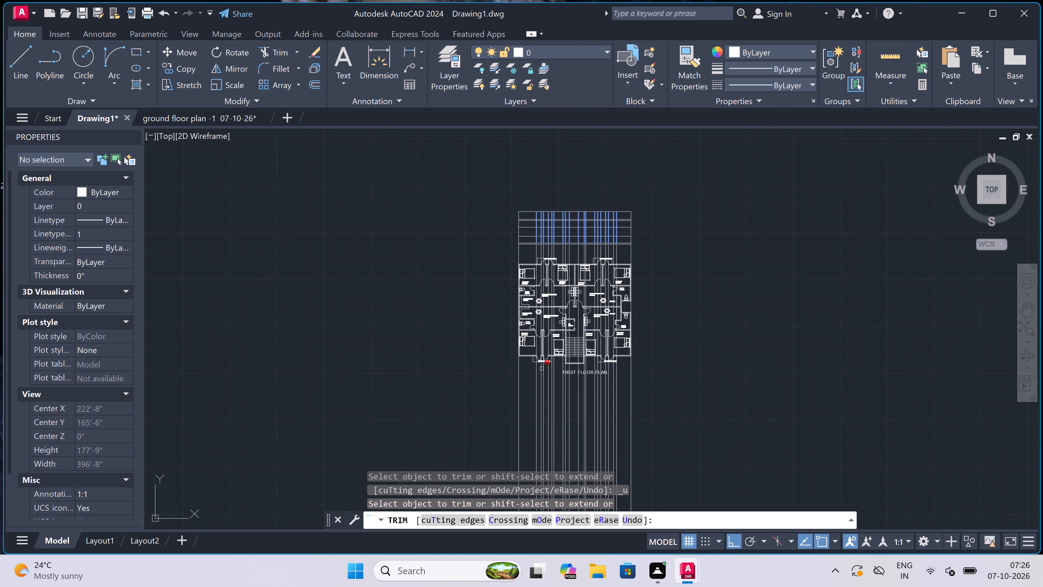
{"action": "scroll", "coordinate": [539, 370], "scroll_direction": "up", "scroll_amount": 4}
{"action": "scroll", "coordinate": [539, 369], "scroll_direction": "down", "scroll_amount": 4}
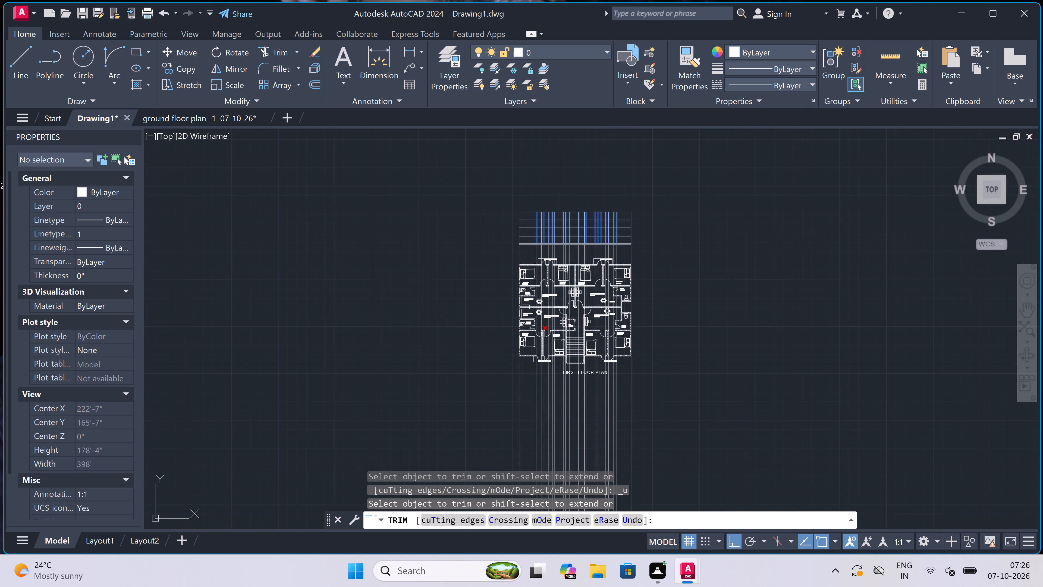
{"action": "scroll", "coordinate": [535, 229], "scroll_direction": "up", "scroll_amount": 4}
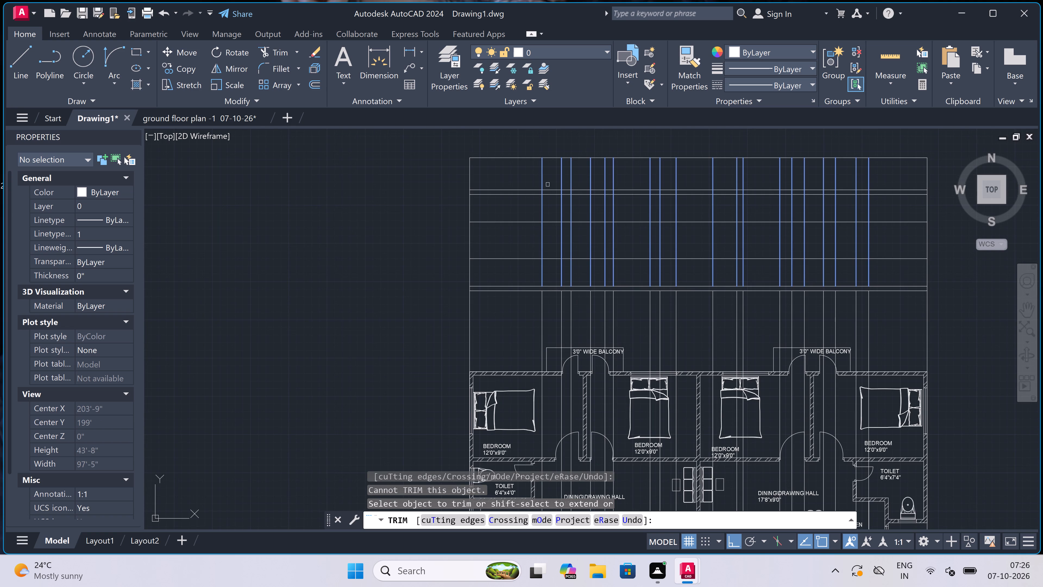
{"action": "left_click", "coordinate": [531, 176]}
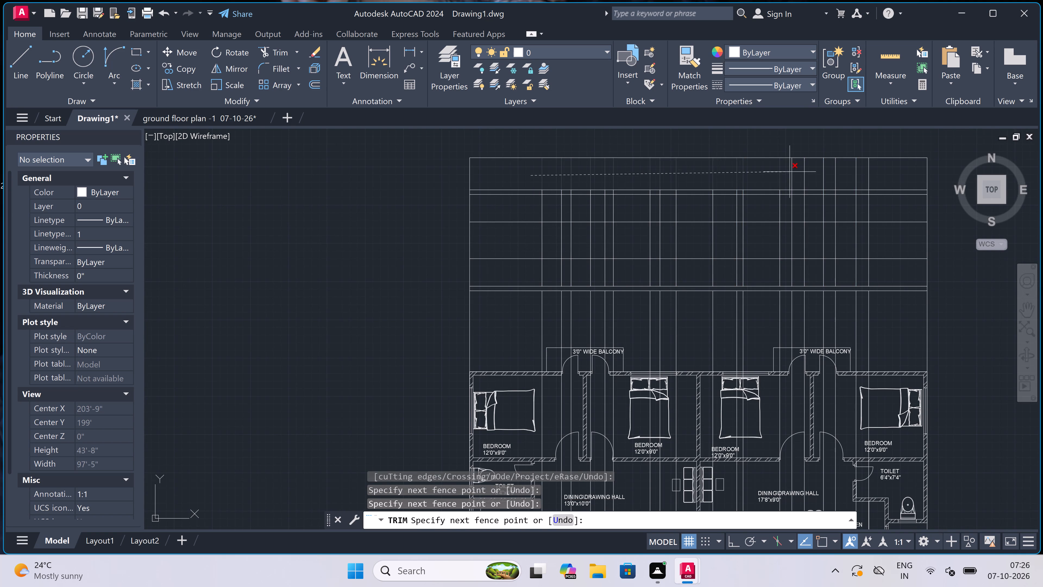
{"action": "left_click", "coordinate": [885, 177]}
Trim the inner vertical lines between the two lines of the upper closely spaced level pair.
{"action": "scroll", "coordinate": [876, 195], "scroll_direction": "up", "scroll_amount": 3}
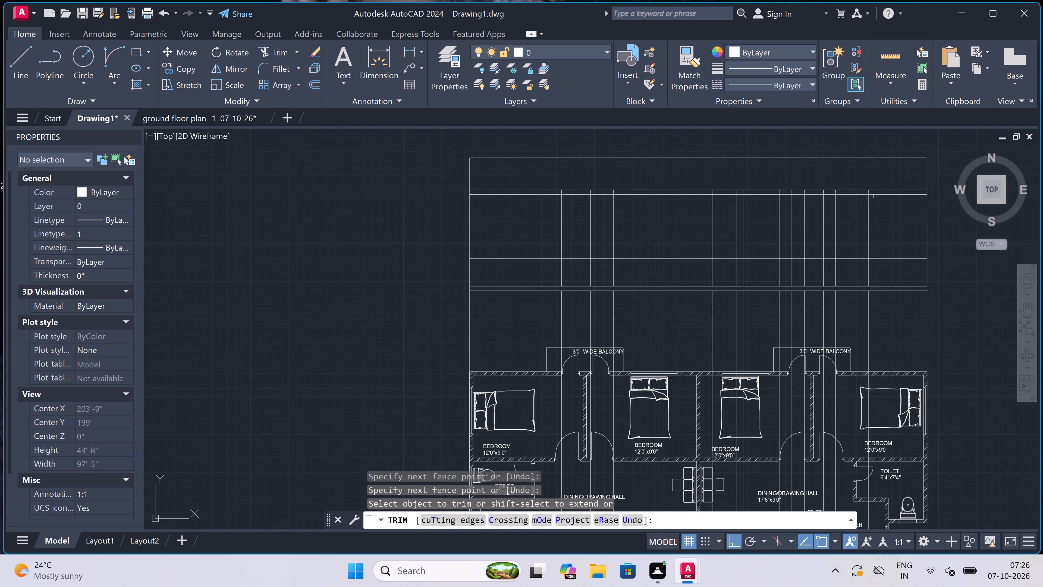
{"action": "scroll", "coordinate": [884, 172], "scroll_direction": "up", "scroll_amount": 2}
{"action": "left_click", "coordinate": [869, 195]}
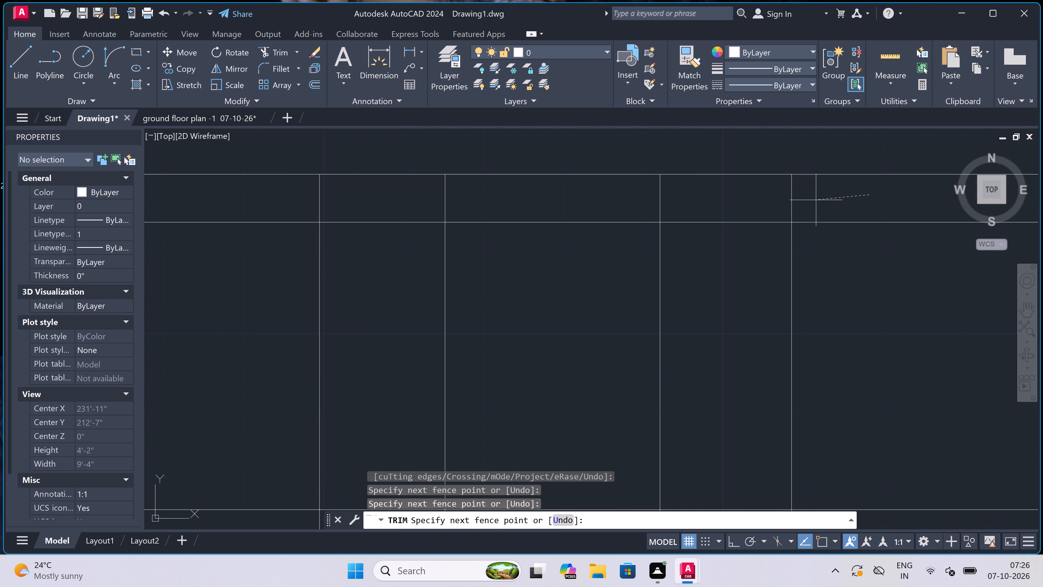
{"action": "scroll", "coordinate": [816, 200], "scroll_direction": "down", "scroll_amount": 6}
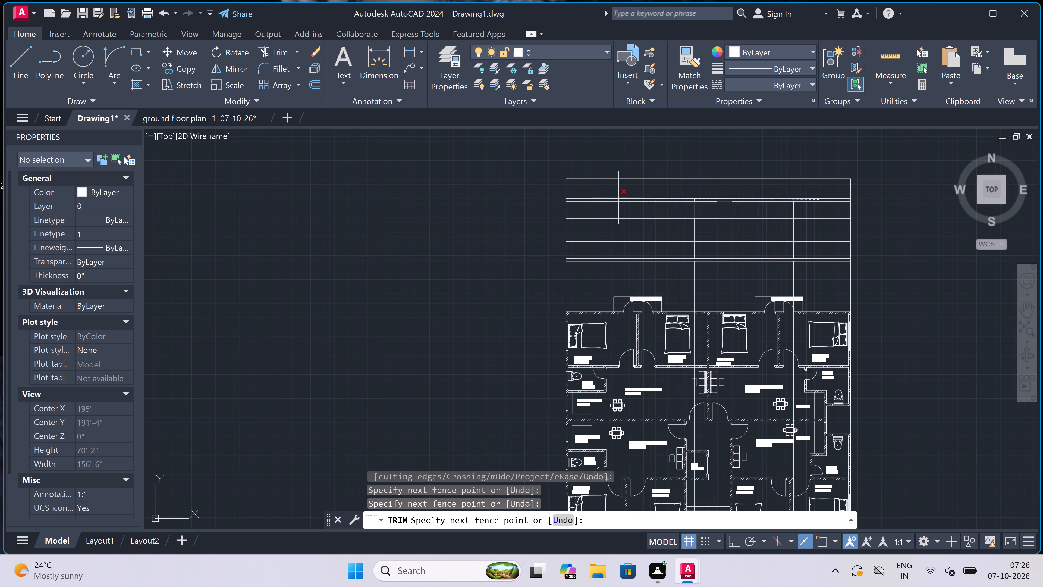
{"action": "scroll", "coordinate": [614, 195], "scroll_direction": "up", "scroll_amount": 4}
{"action": "scroll", "coordinate": [552, 231], "scroll_direction": "up", "scroll_amount": 1}
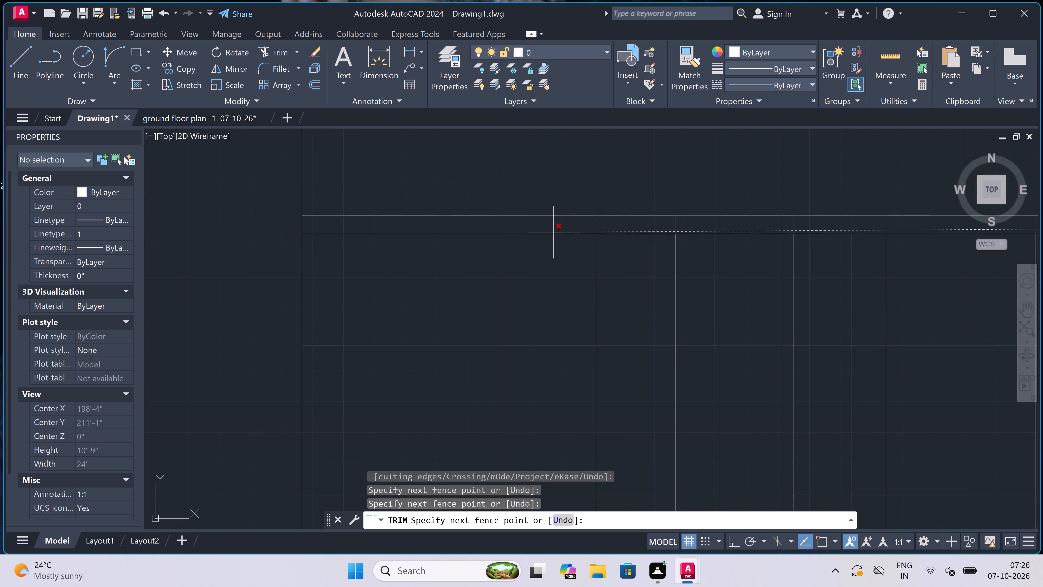
{"action": "left_click", "coordinate": [546, 218]}
Trim the four leftmost inner vertical lines between the upper closely spaced pair and the level line just below it.
{"action": "scroll", "coordinate": [546, 218], "scroll_direction": "down", "scroll_amount": 4}
{"action": "scroll", "coordinate": [602, 234], "scroll_direction": "up", "scroll_amount": 1}
{"action": "scroll", "coordinate": [574, 233], "scroll_direction": "up", "scroll_amount": 1}
{"action": "left_click", "coordinate": [569, 234]}
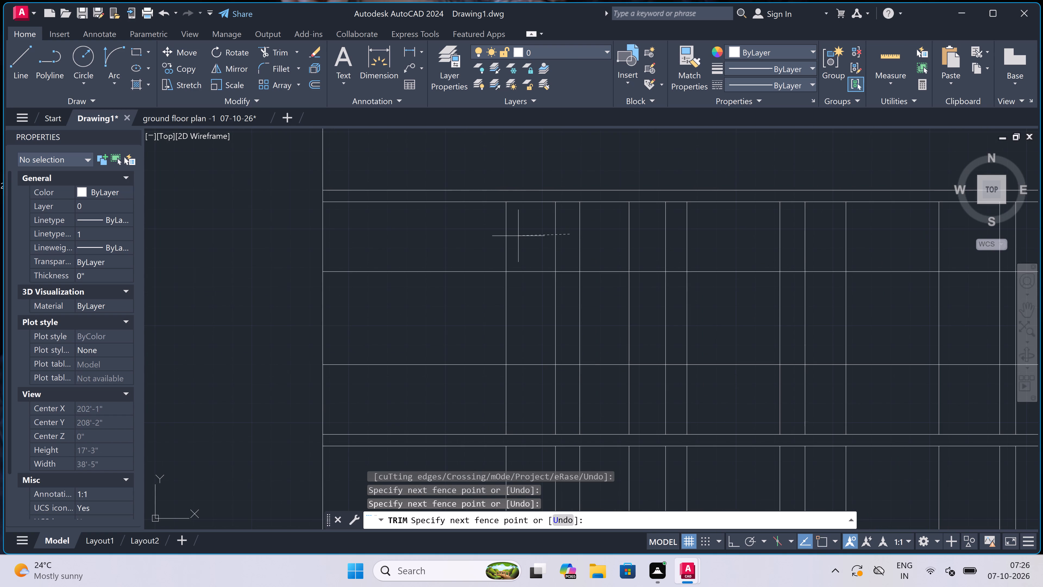
{"action": "left_click", "coordinate": [499, 238]}
{"action": "scroll", "coordinate": [548, 246], "scroll_direction": "down", "scroll_amount": 2}
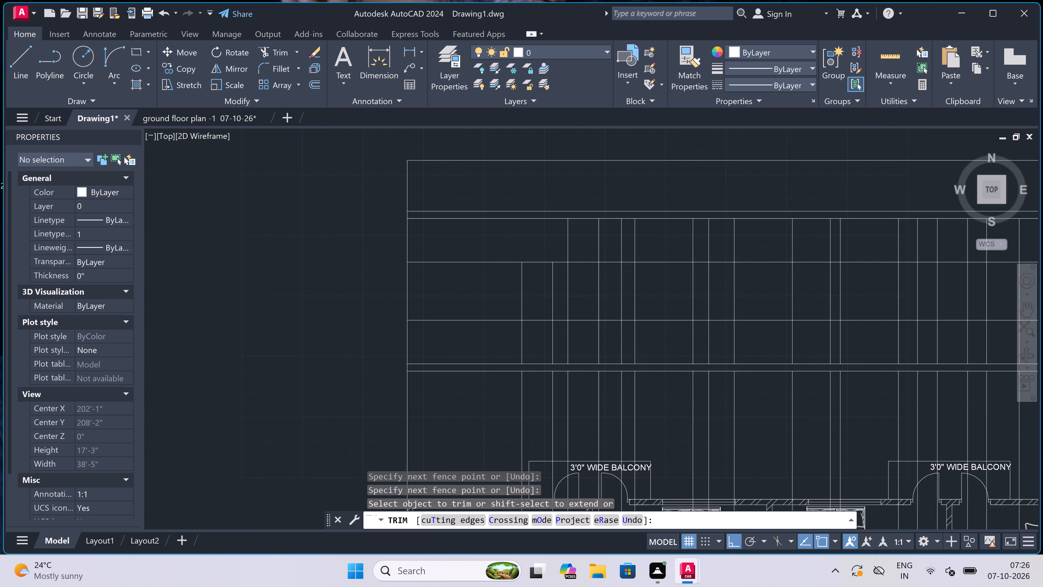
{"action": "scroll", "coordinate": [548, 246], "scroll_direction": "down", "scroll_amount": 2}
{"action": "scroll", "coordinate": [548, 246], "scroll_direction": "up", "scroll_amount": 3}
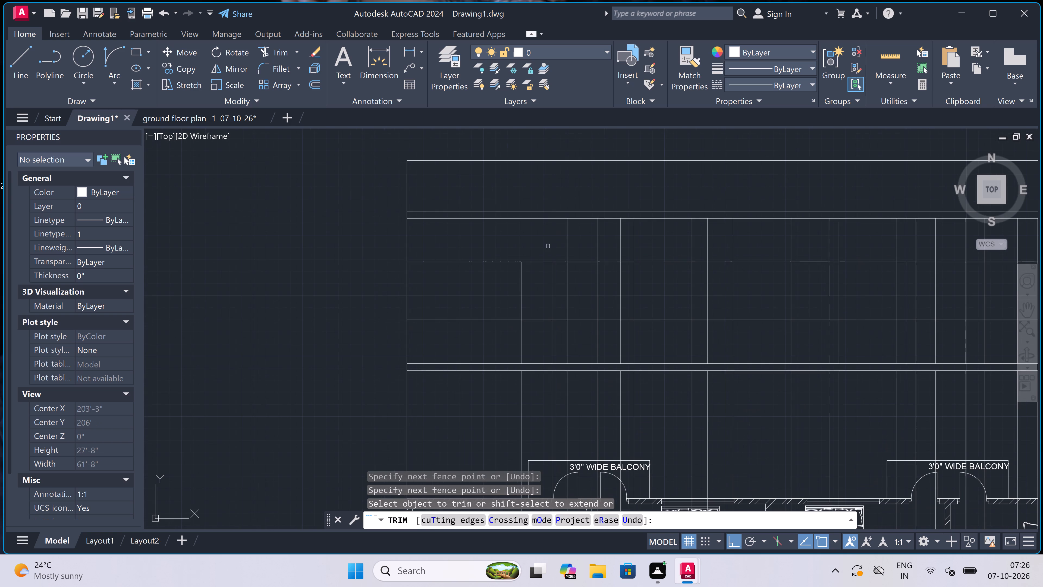
{"action": "left_click", "coordinate": [549, 244]}
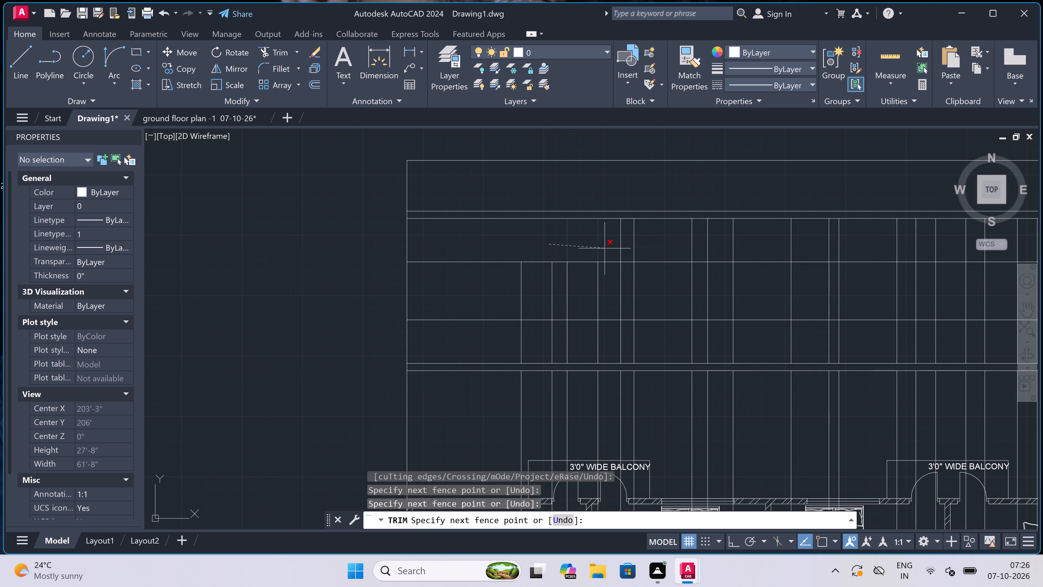
{"action": "left_click", "coordinate": [605, 248]}
Trim the two middle level lines beside, between and inside the four leftmost inner verticals, leaving two tall door outlines.
{"action": "left_click", "coordinate": [605, 250]}
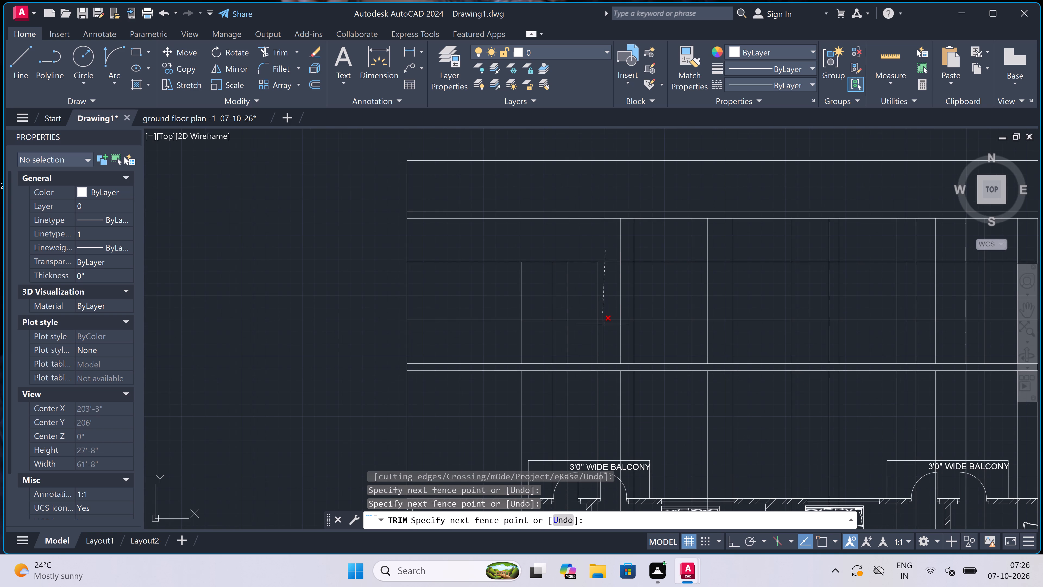
{"action": "left_click", "coordinate": [603, 329]}
{"action": "left_click", "coordinate": [573, 330]}
{"action": "left_click", "coordinate": [576, 306]}
{"action": "left_click", "coordinate": [559, 327]}
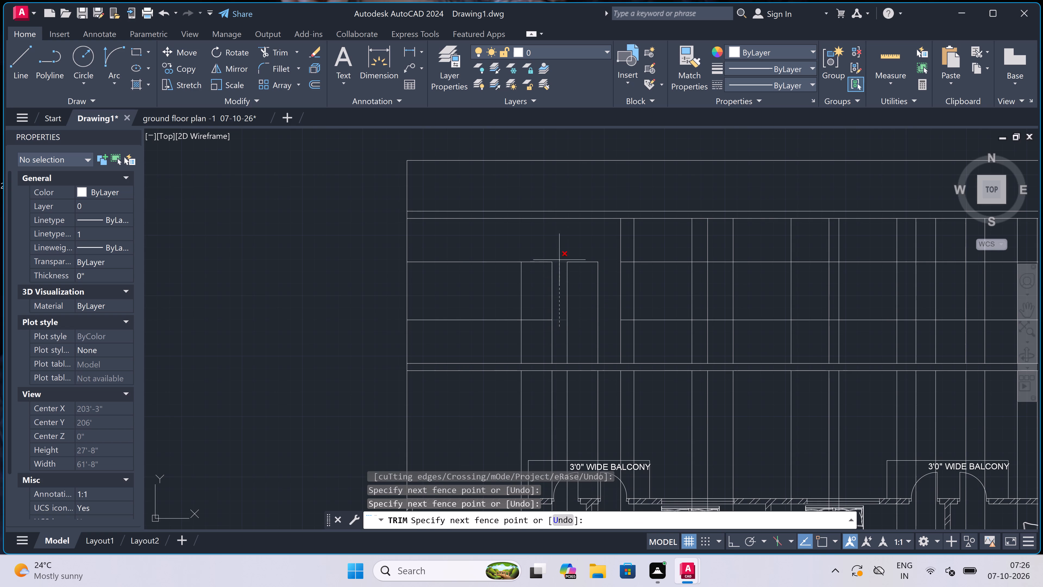
{"action": "left_click", "coordinate": [559, 260]}
{"action": "left_click", "coordinate": [541, 318]}
{"action": "left_click", "coordinate": [539, 330]}
{"action": "left_click", "coordinate": [473, 332]}
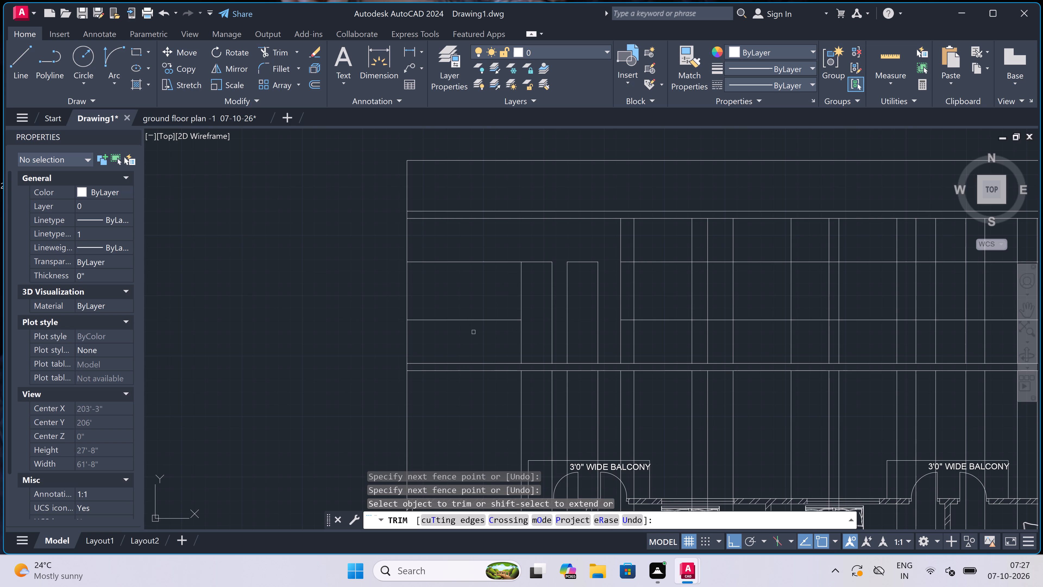
{"action": "left_click", "coordinate": [477, 255]}
Examine the lower-left 3'0" wide balcony and its doors on the first floor plan against the projected vertical lines.
{"action": "scroll", "coordinate": [601, 260], "scroll_direction": "down", "scroll_amount": 2}
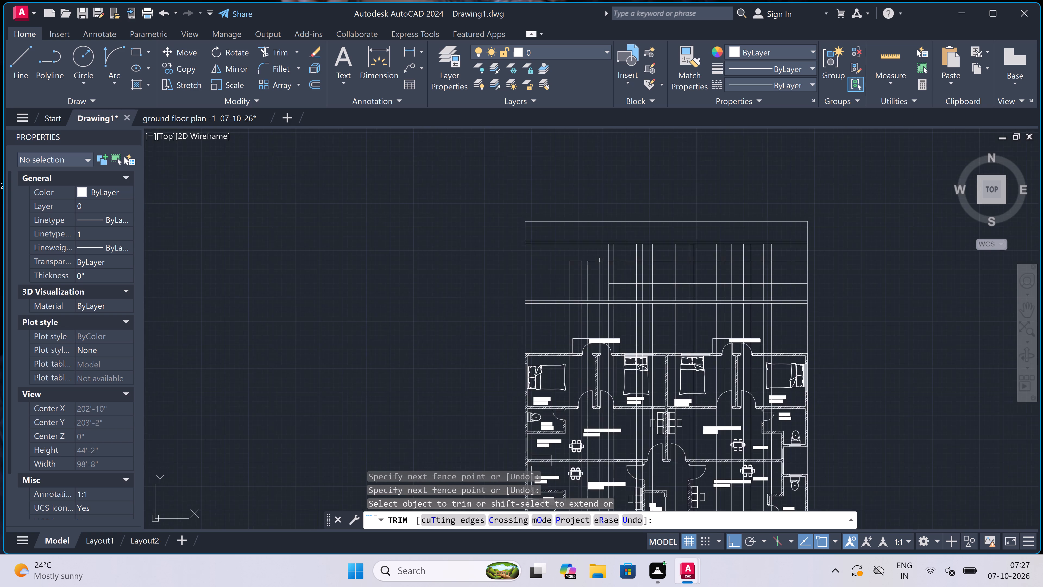
{"action": "scroll", "coordinate": [601, 260], "scroll_direction": "down", "scroll_amount": 1}
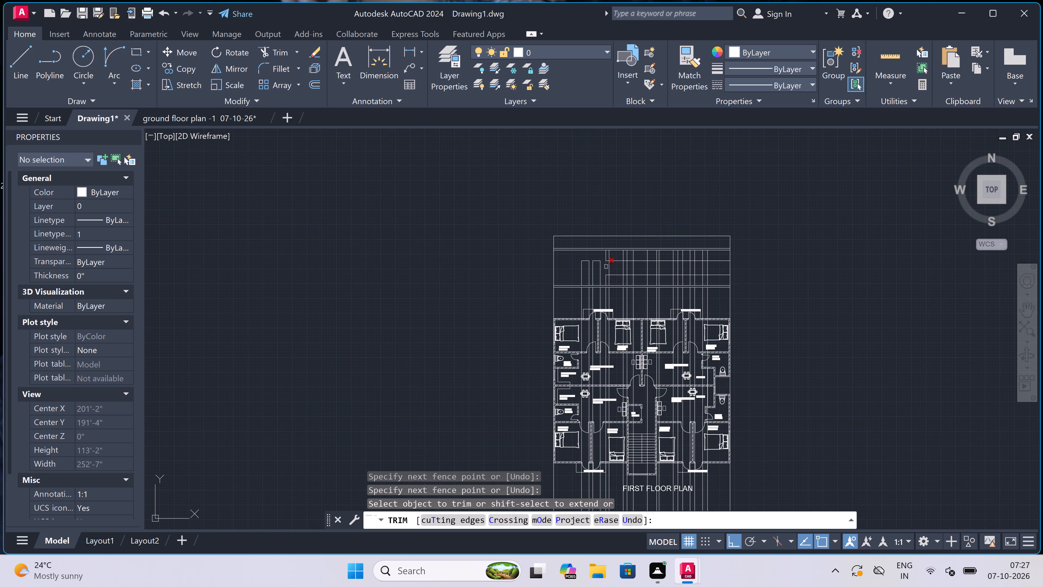
{"action": "scroll", "coordinate": [594, 486], "scroll_direction": "up", "scroll_amount": 3}
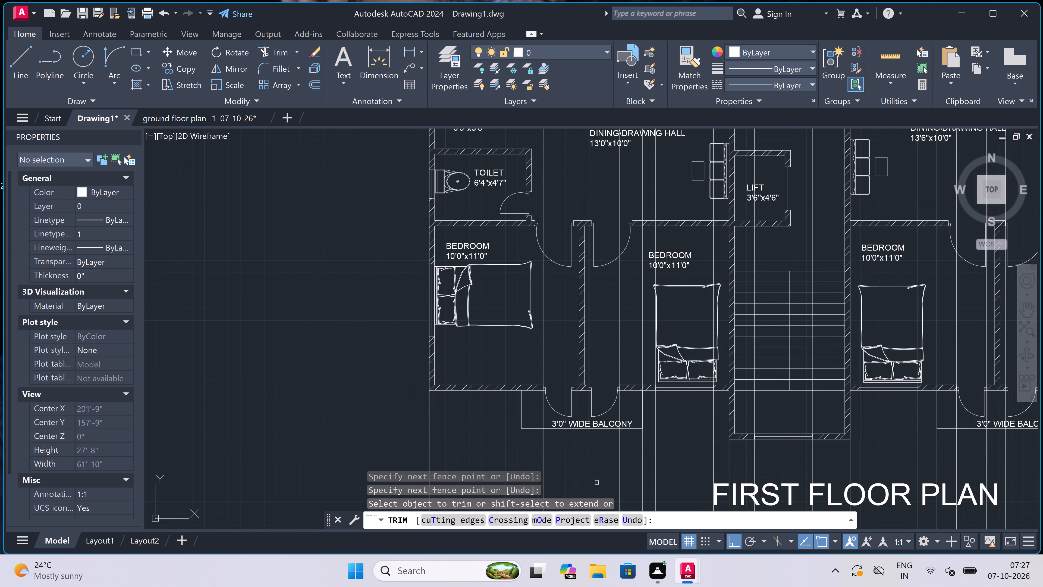
{"action": "scroll", "coordinate": [636, 444], "scroll_direction": "up", "scroll_amount": 3}
{"action": "scroll", "coordinate": [623, 443], "scroll_direction": "down", "scroll_amount": 1}
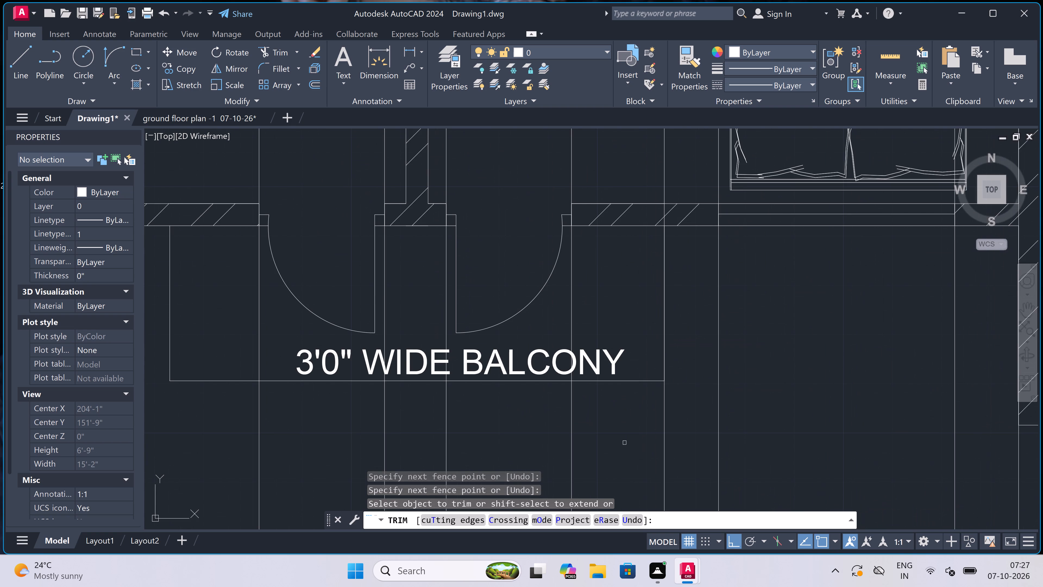
{"action": "scroll", "coordinate": [623, 442], "scroll_direction": "down", "scroll_amount": 3}
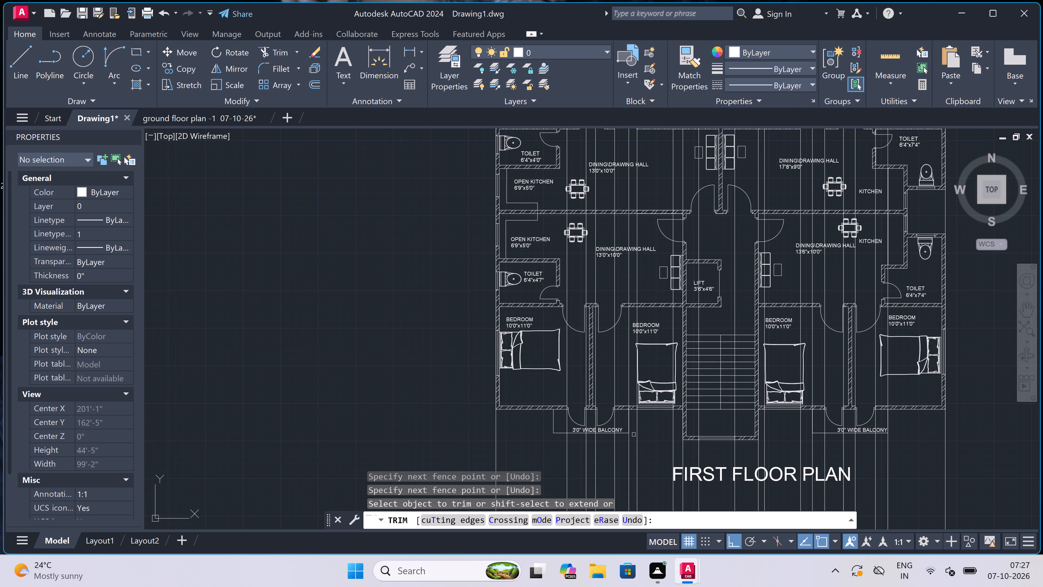
Examine the wall opening beside the lower-left 3'0" wide balcony on the first floor plan against the projected vertical lines.
{"action": "scroll", "coordinate": [640, 432], "scroll_direction": "up", "scroll_amount": 8}
{"action": "scroll", "coordinate": [619, 424], "scroll_direction": "down", "scroll_amount": 3}
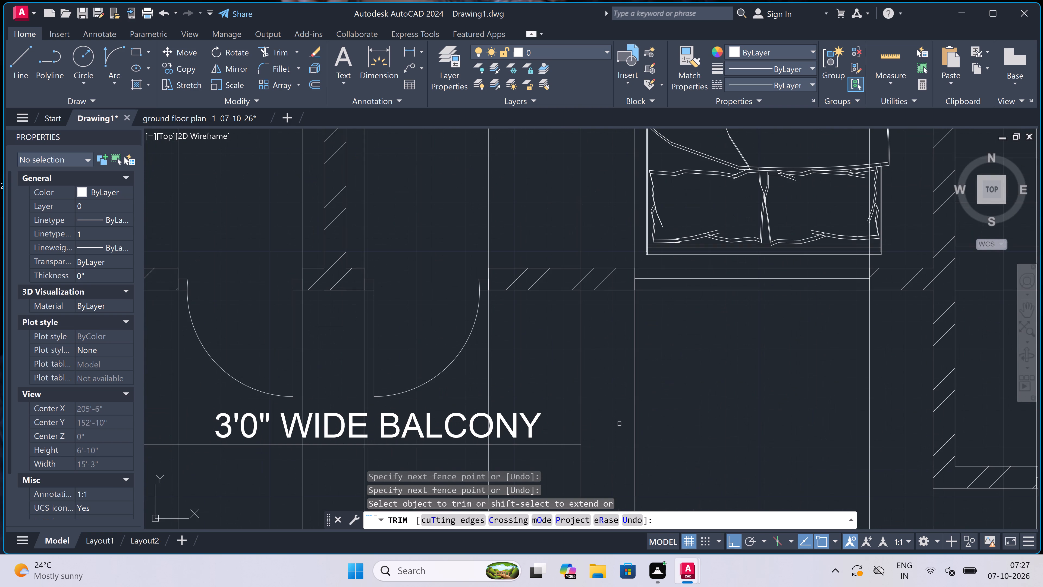
{"action": "scroll", "coordinate": [605, 410], "scroll_direction": "down", "scroll_amount": 4}
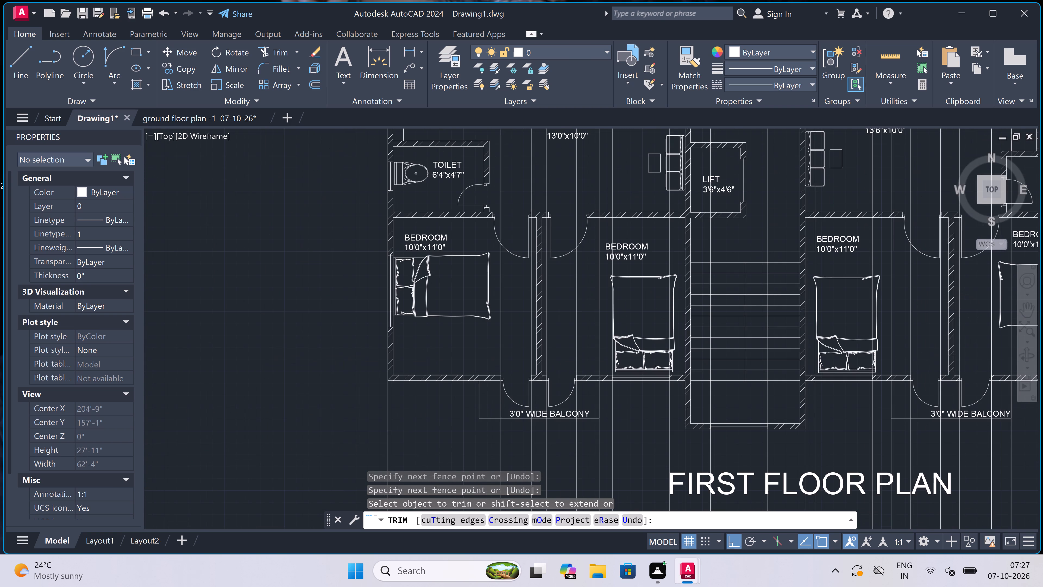
{"action": "scroll", "coordinate": [605, 410], "scroll_direction": "down", "scroll_amount": 2}
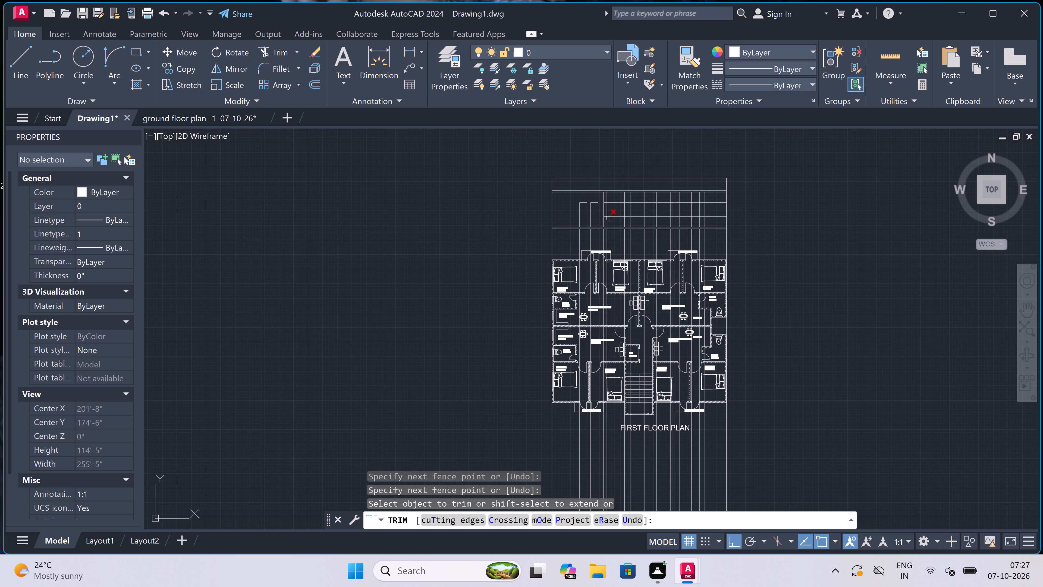
Trim the verticals and the two middle level lines just right of the two door outlines, leaving one square window outline.
{"action": "scroll", "coordinate": [604, 205], "scroll_direction": "up", "scroll_amount": 3}
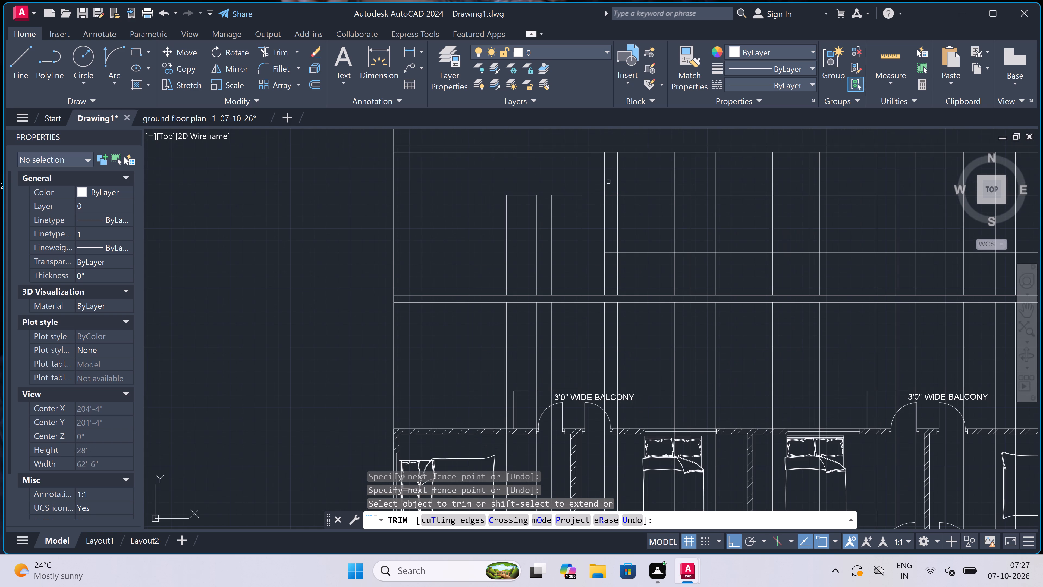
{"action": "scroll", "coordinate": [610, 182], "scroll_direction": "up", "scroll_amount": 1}
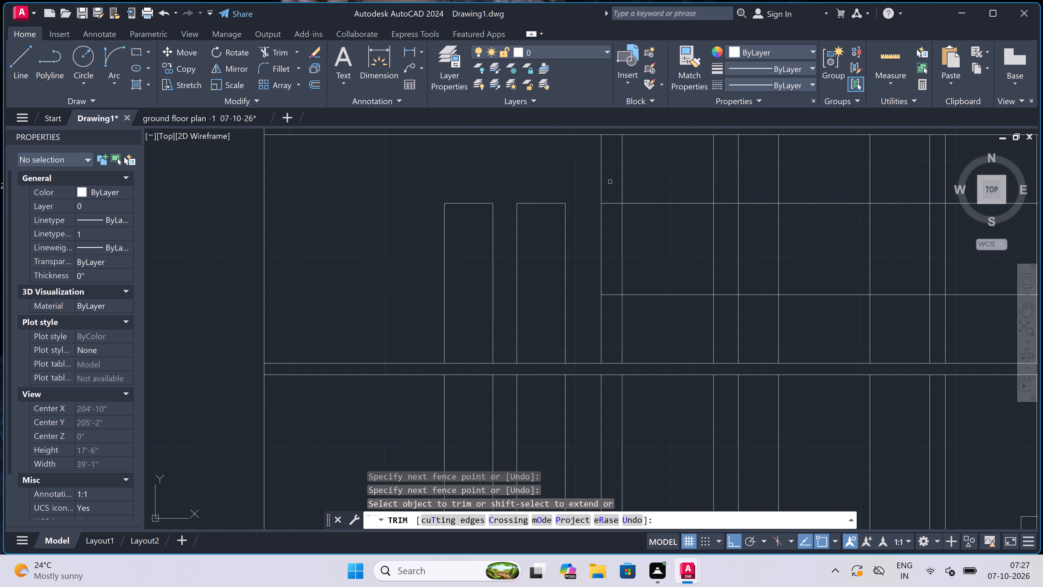
{"action": "left_click", "coordinate": [611, 181]}
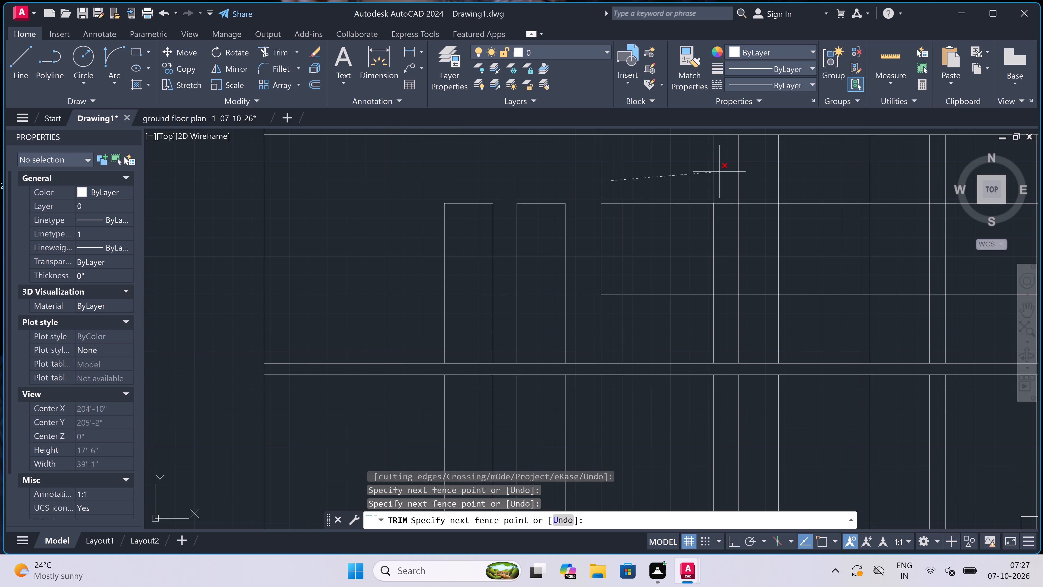
{"action": "left_click", "coordinate": [719, 172]}
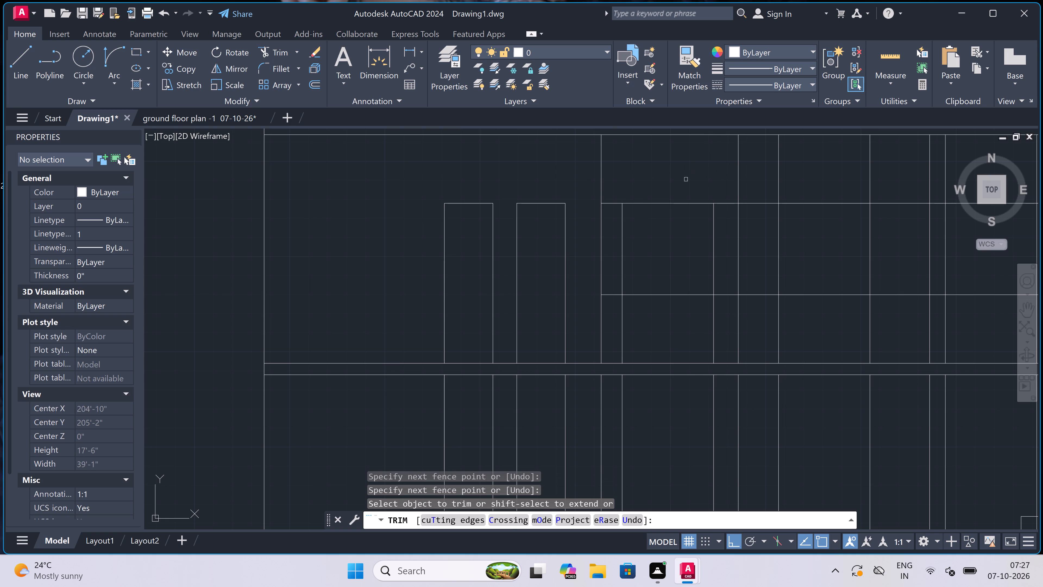
{"action": "left_click", "coordinate": [656, 185]}
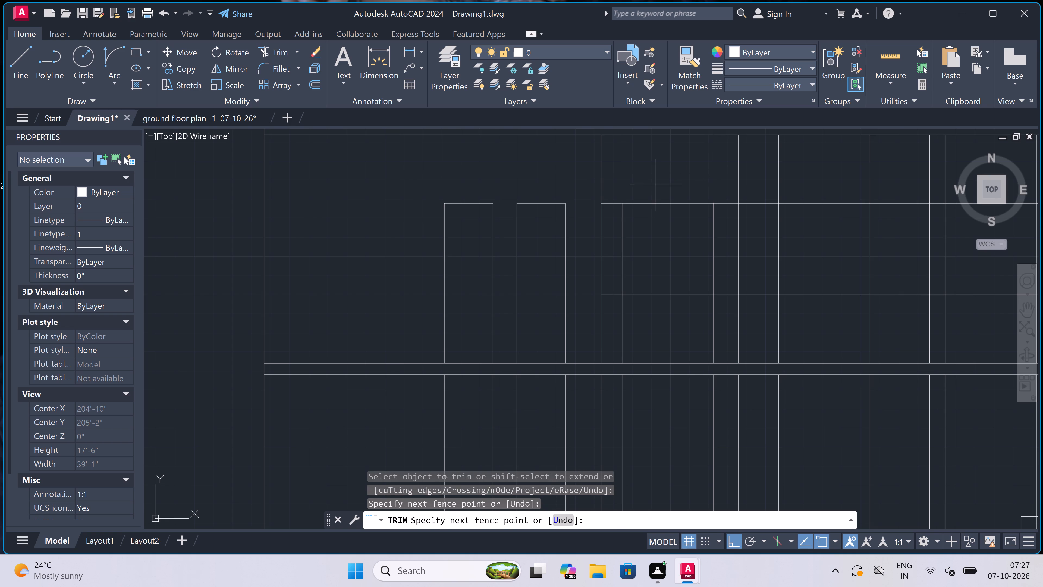
{"action": "left_click", "coordinate": [566, 189]}
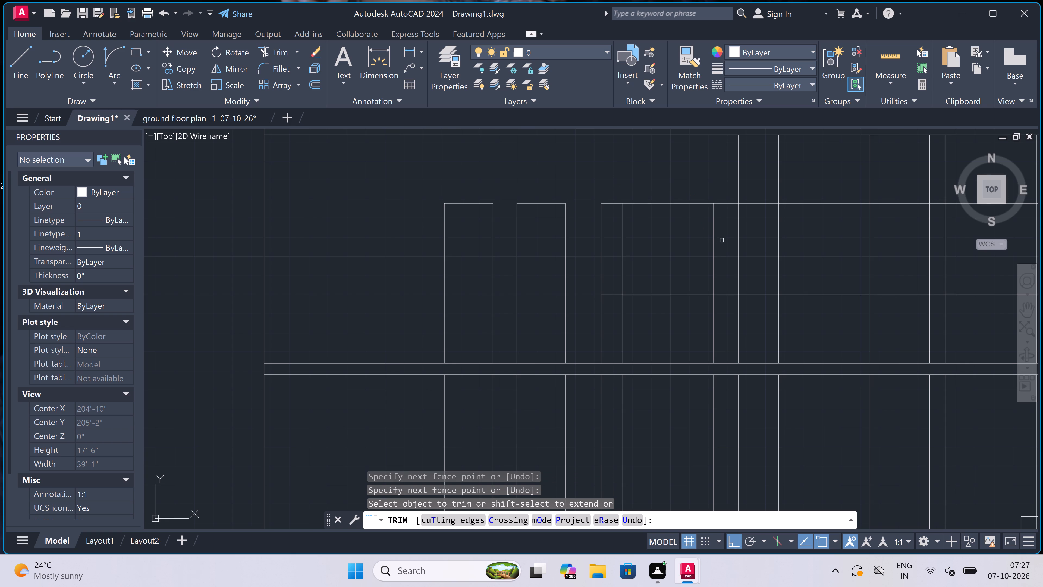
{"action": "left_click", "coordinate": [727, 195]}
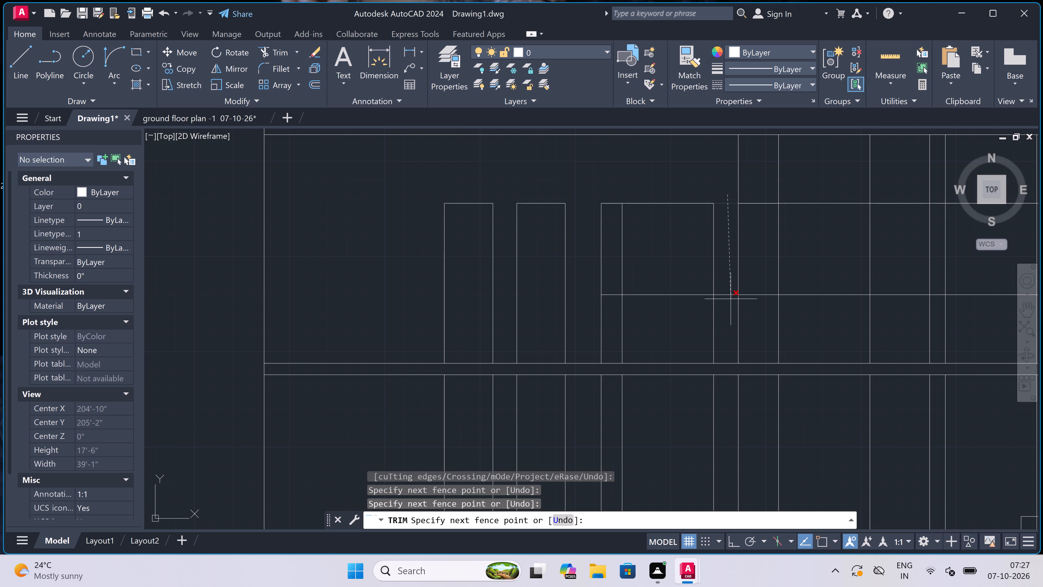
{"action": "left_click", "coordinate": [730, 301]}
{"action": "left_click", "coordinate": [724, 317]}
{"action": "left_click", "coordinate": [613, 323]}
{"action": "left_click", "coordinate": [612, 316]}
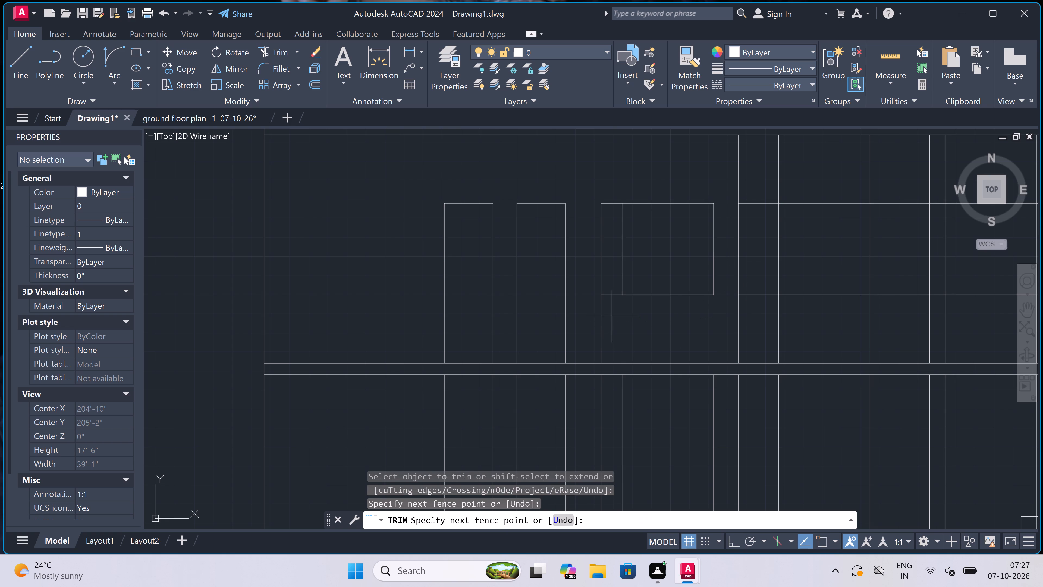
{"action": "left_click", "coordinate": [607, 184]}
{"action": "left_click", "coordinate": [598, 226]}
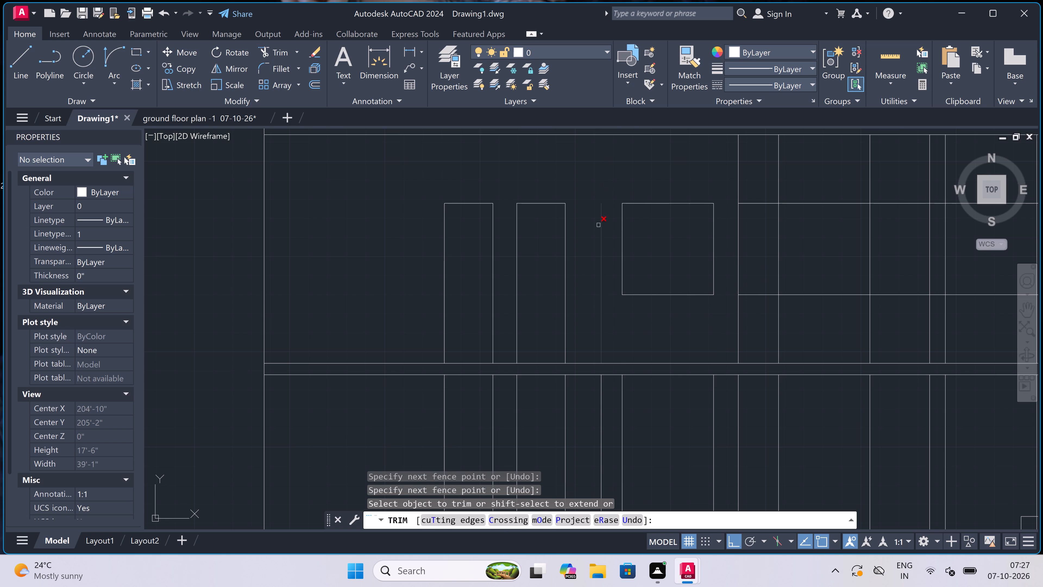
{"action": "left_click", "coordinate": [606, 224]}
Examine the projected vertical lines below the first floor plan's lower-left rooms and staircase against the elevation.
{"action": "scroll", "coordinate": [599, 226], "scroll_direction": "down", "scroll_amount": 2}
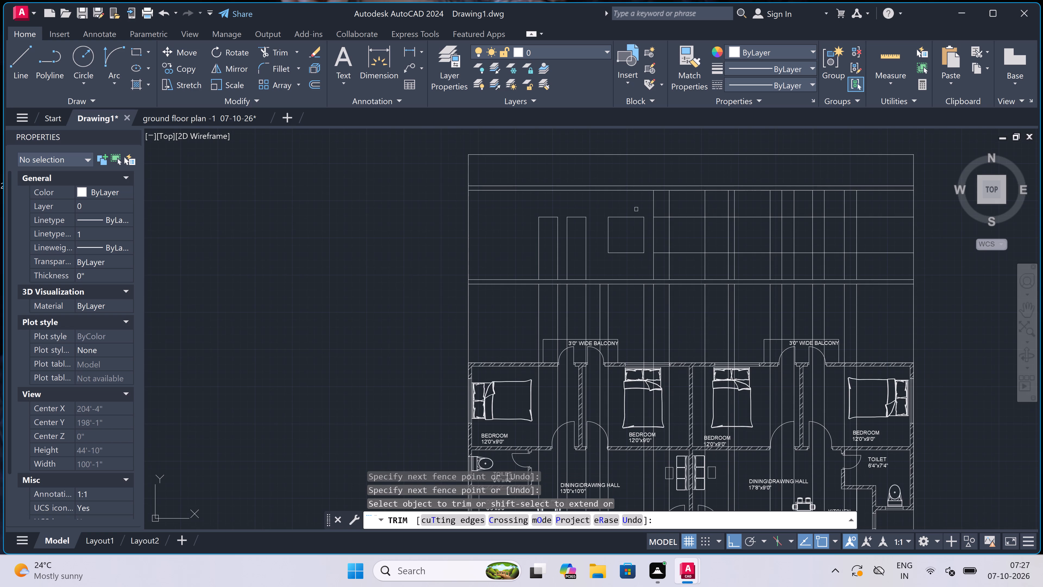
{"action": "scroll", "coordinate": [636, 208], "scroll_direction": "down", "scroll_amount": 2}
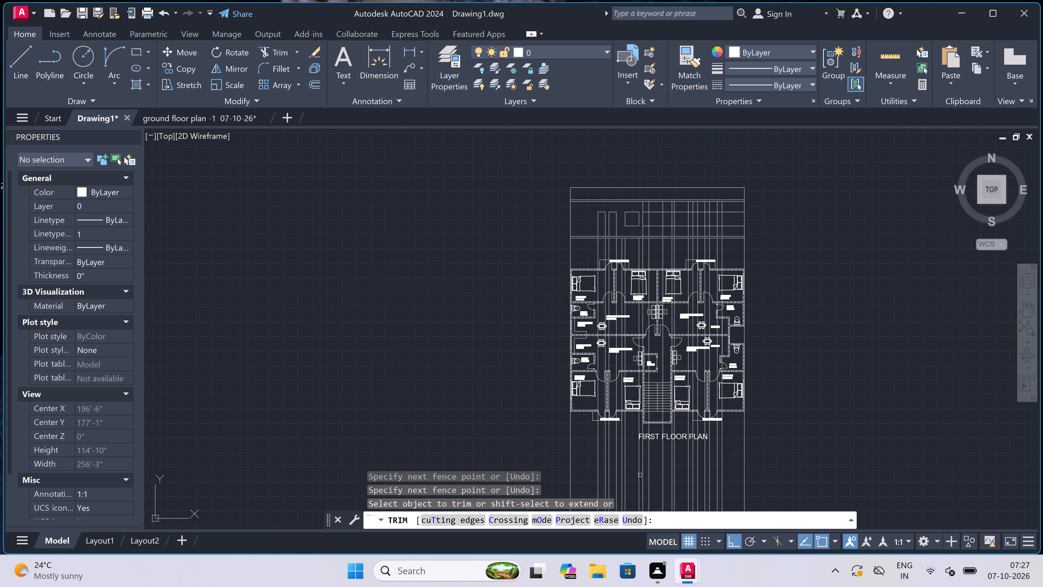
{"action": "scroll", "coordinate": [635, 474], "scroll_direction": "up", "scroll_amount": 3}
{"action": "scroll", "coordinate": [602, 432], "scroll_direction": "down", "scroll_amount": 1}
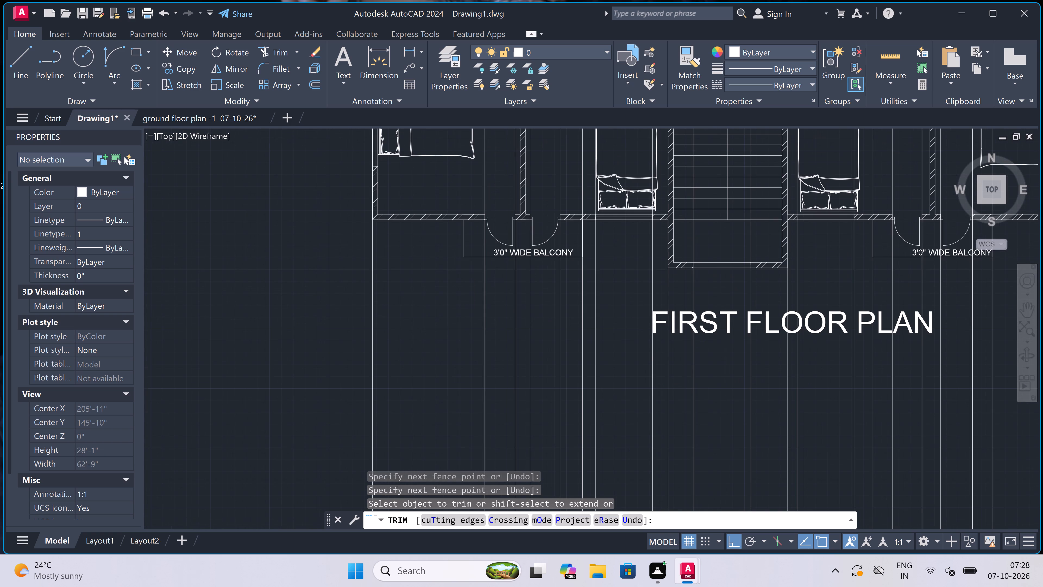
{"action": "scroll", "coordinate": [602, 431], "scroll_direction": "down", "scroll_amount": 3}
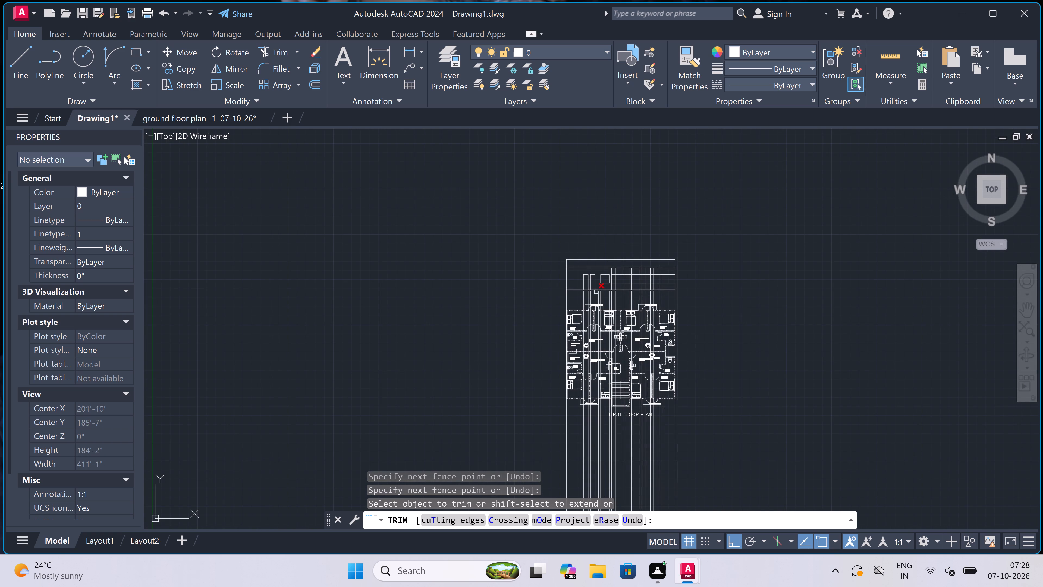
{"action": "scroll", "coordinate": [607, 298], "scroll_direction": "up", "scroll_amount": 2}
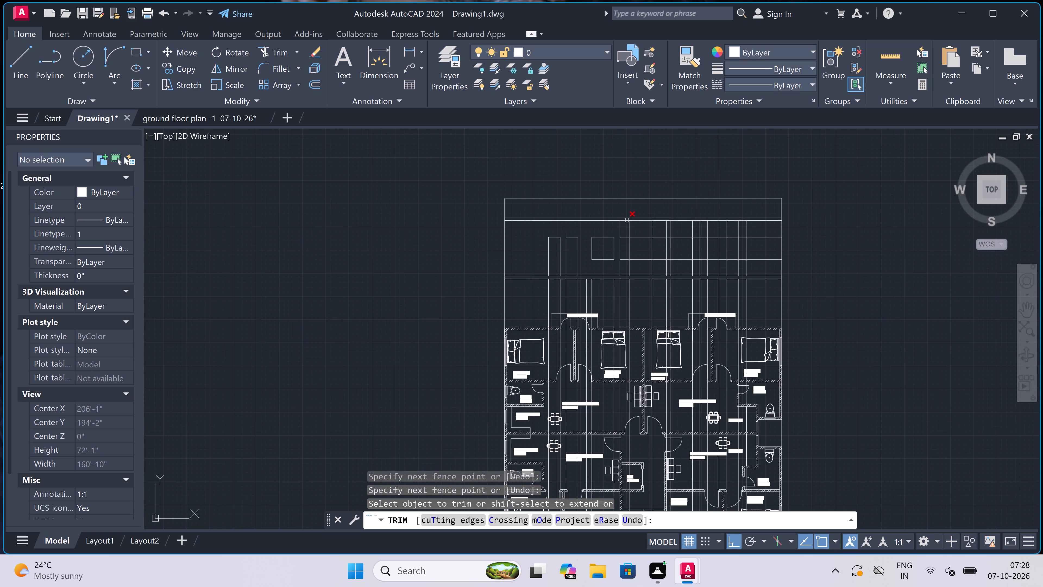
{"action": "scroll", "coordinate": [621, 234], "scroll_direction": "down", "scroll_amount": 1}
Trim the verticals and the two middle level lines around the next bay to the right, leaving a second square window outline.
{"action": "scroll", "coordinate": [621, 234], "scroll_direction": "up", "scroll_amount": 3}
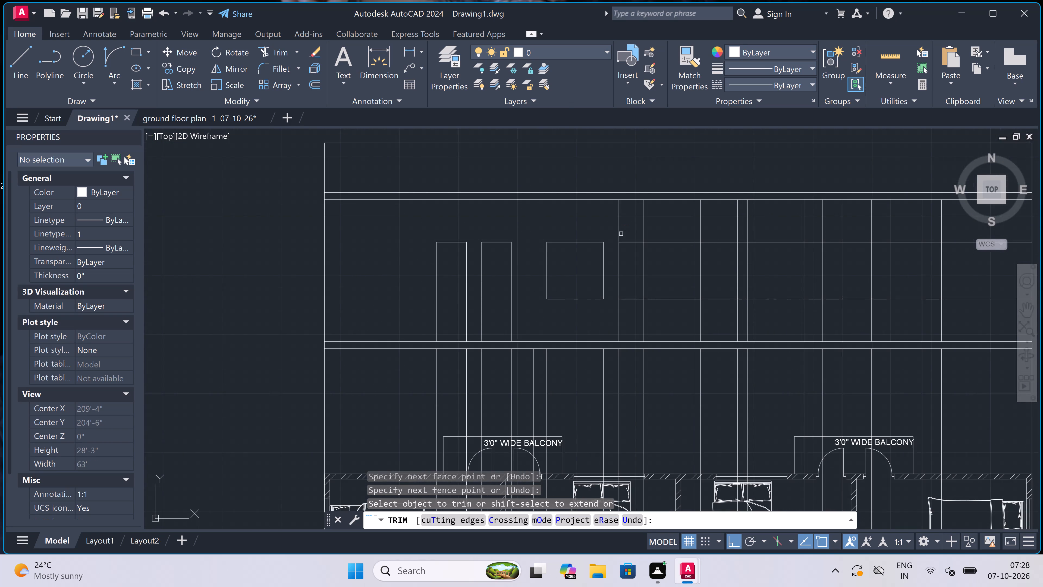
{"action": "scroll", "coordinate": [621, 234], "scroll_direction": "up", "scroll_amount": 2}
{"action": "scroll", "coordinate": [627, 233], "scroll_direction": "down", "scroll_amount": 1}
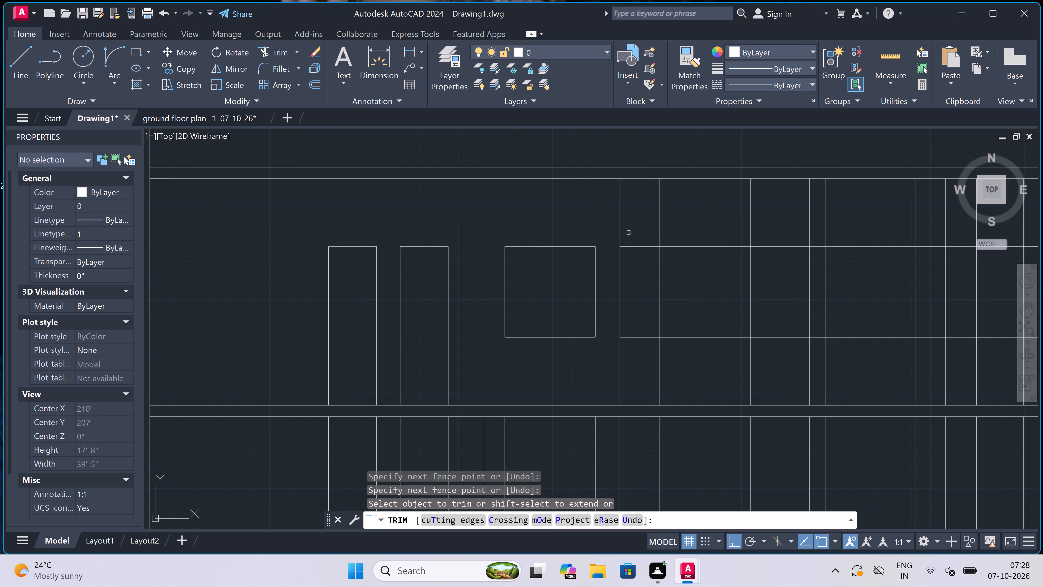
{"action": "left_click", "coordinate": [638, 227]}
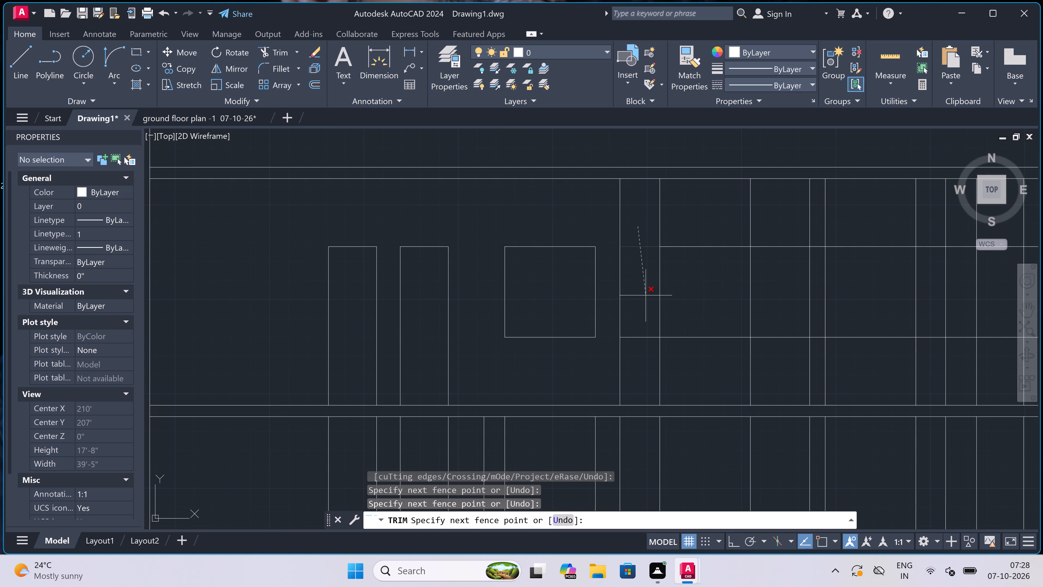
{"action": "left_click", "coordinate": [639, 351]}
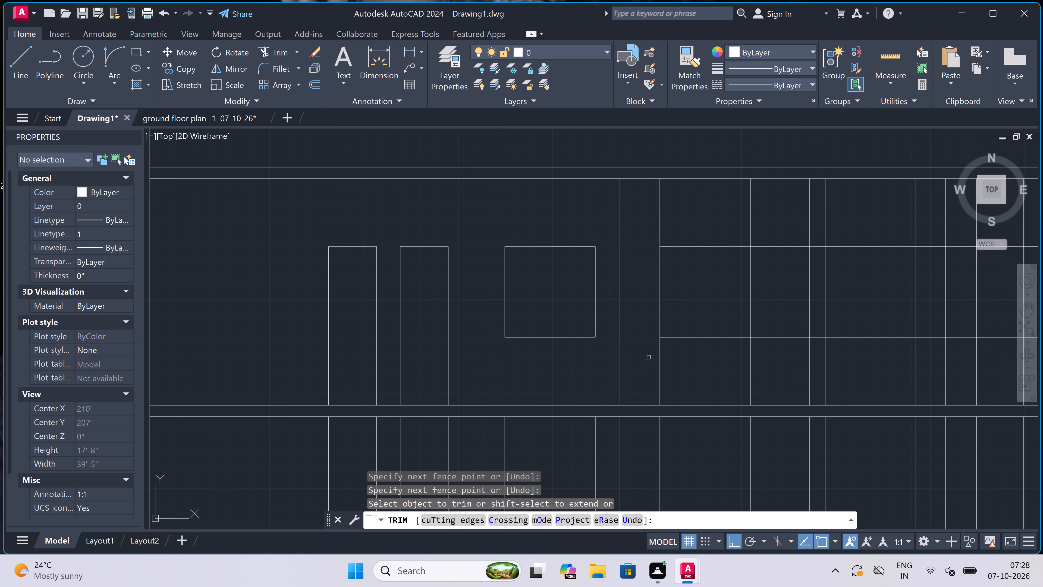
{"action": "left_click", "coordinate": [649, 358]}
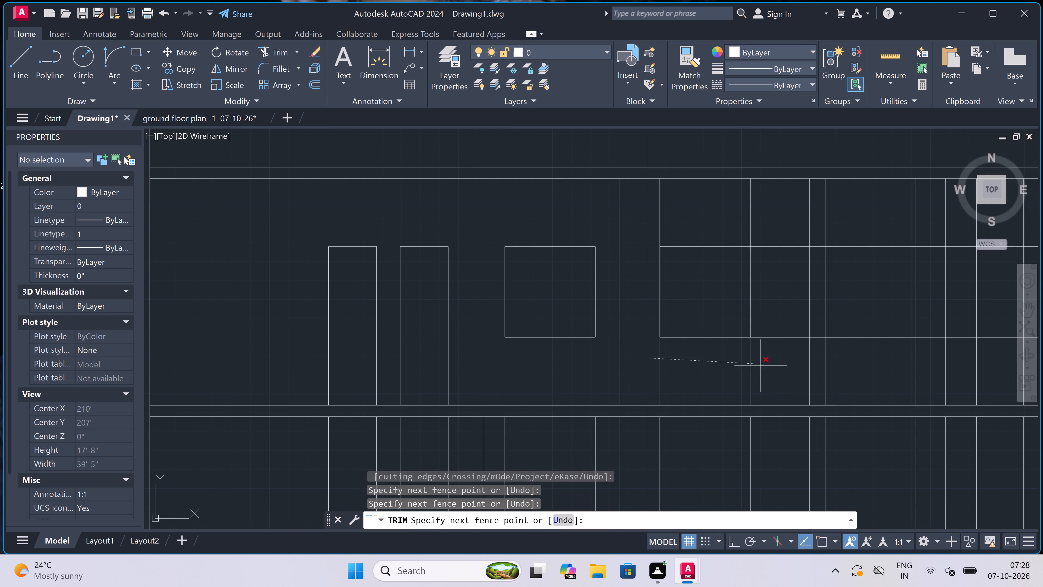
{"action": "left_click", "coordinate": [759, 352]}
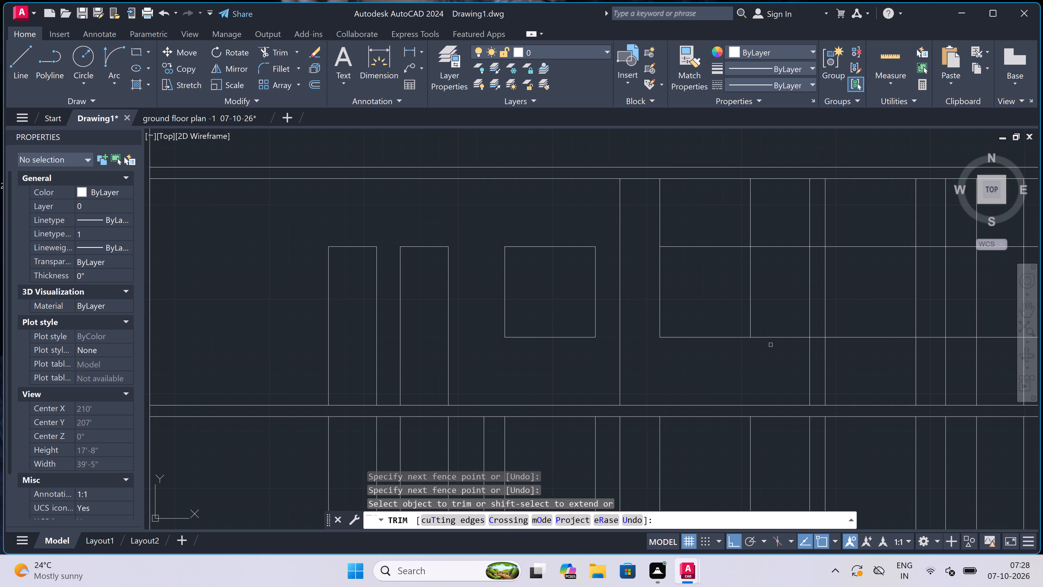
{"action": "left_click", "coordinate": [780, 339]}
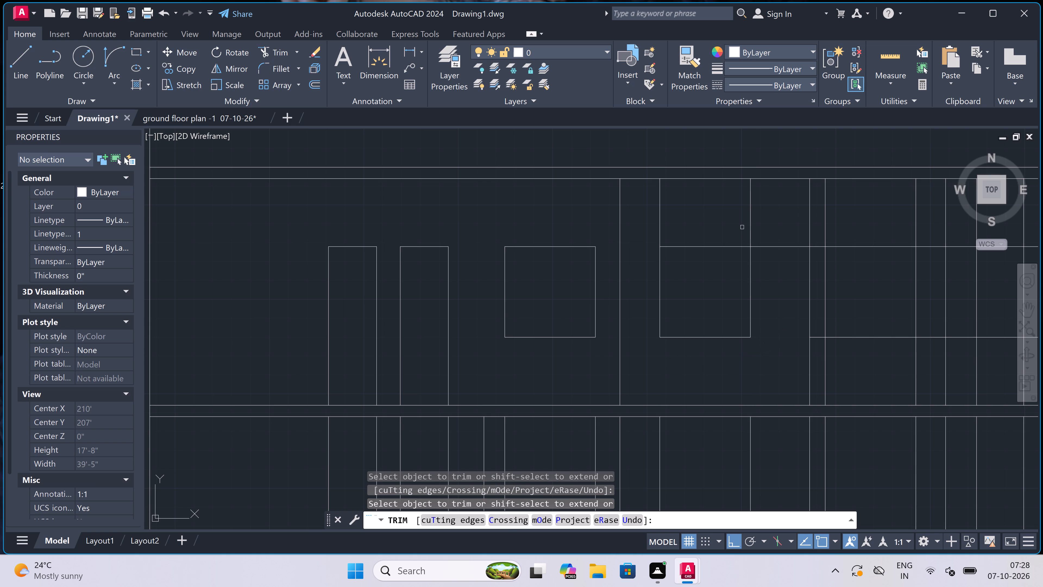
{"action": "left_click", "coordinate": [754, 218]}
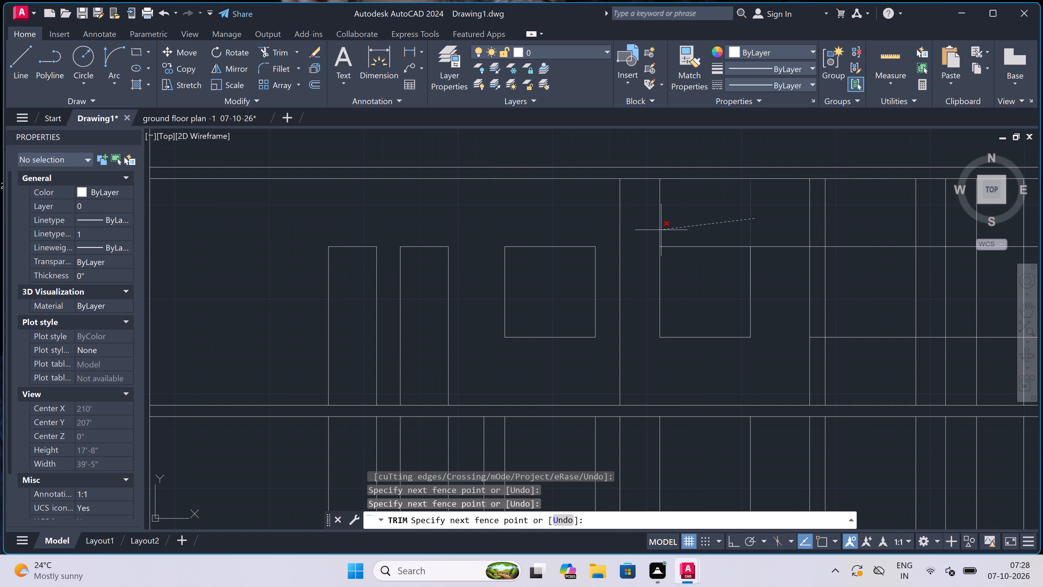
{"action": "left_click_drag", "start_coordinate": [647, 224], "coordinate": [650, 224]}
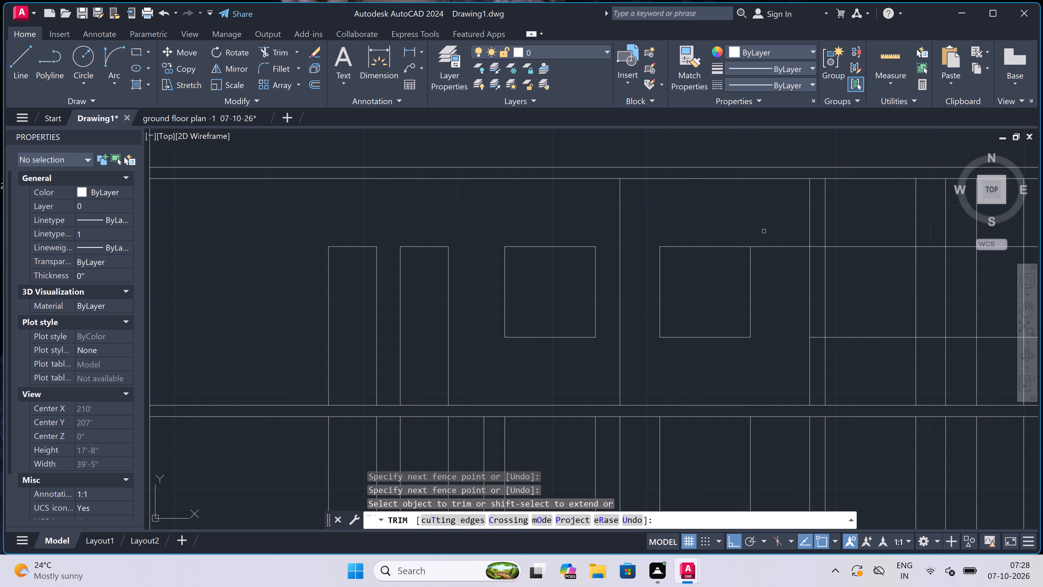
{"action": "left_click", "coordinate": [771, 232]}
{"action": "left_click", "coordinate": [772, 265]}
Trim the two middle level lines between the closely spaced pair of verticals right of the second square window outline.
{"action": "scroll", "coordinate": [673, 228], "scroll_direction": "down", "scroll_amount": 4}
{"action": "scroll", "coordinate": [707, 236], "scroll_direction": "up", "scroll_amount": 1}
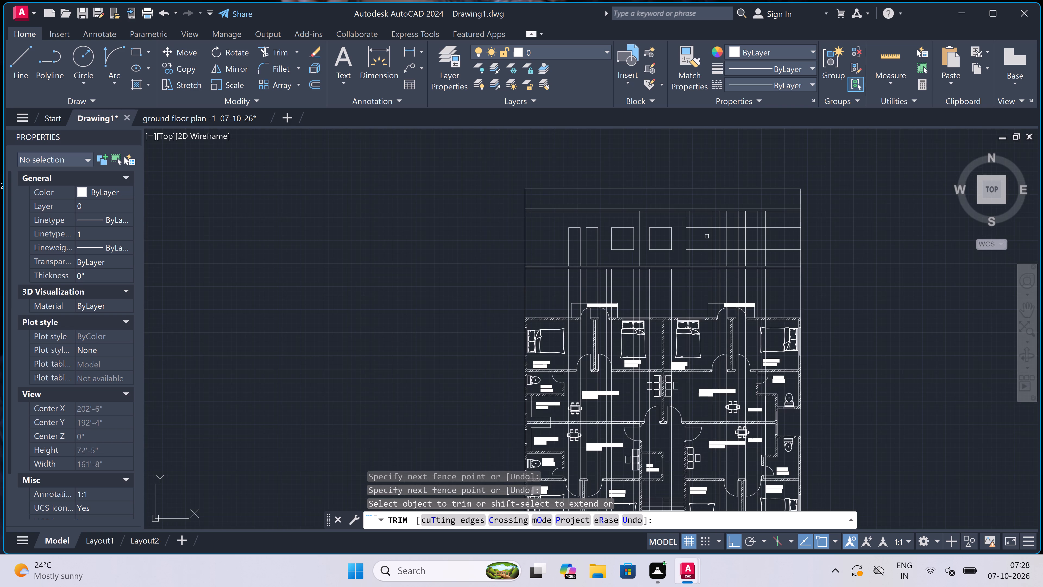
{"action": "scroll", "coordinate": [696, 238], "scroll_direction": "down", "scroll_amount": 1}
{"action": "scroll", "coordinate": [706, 467], "scroll_direction": "up", "scroll_amount": 3}
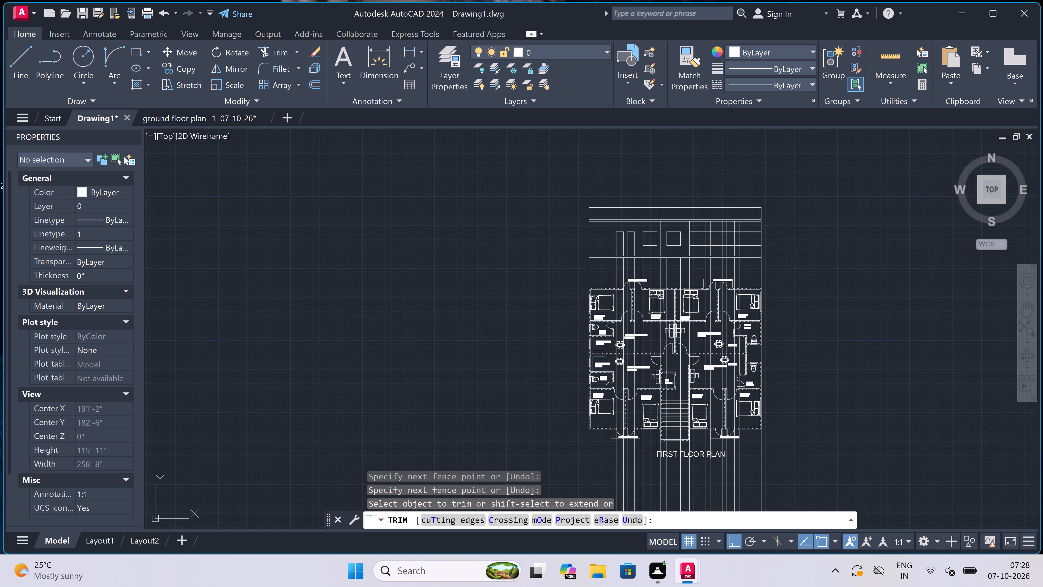
{"action": "scroll", "coordinate": [678, 423], "scroll_direction": "down", "scroll_amount": 2}
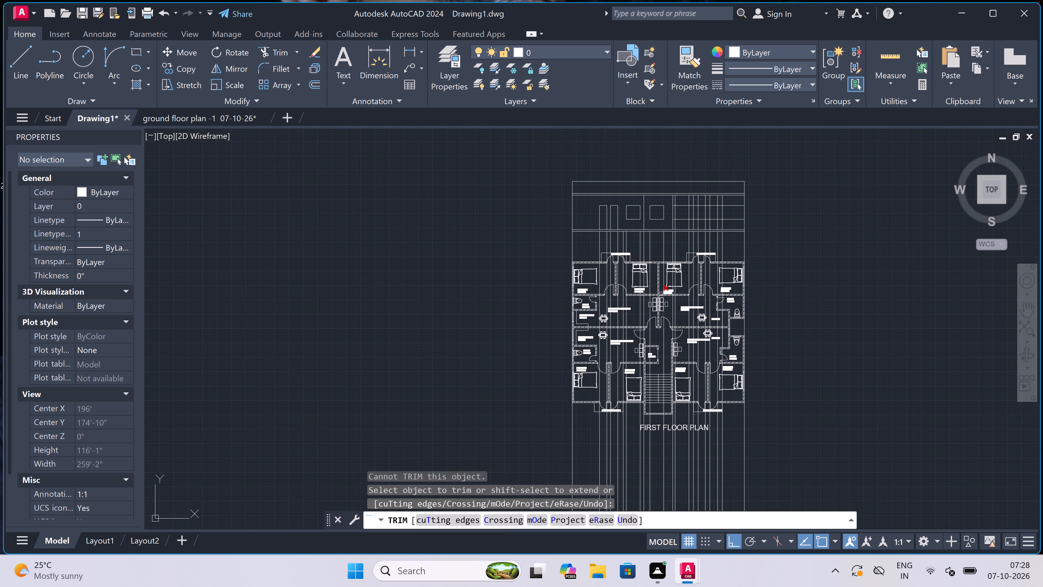
{"action": "scroll", "coordinate": [681, 213], "scroll_direction": "up", "scroll_amount": 3}
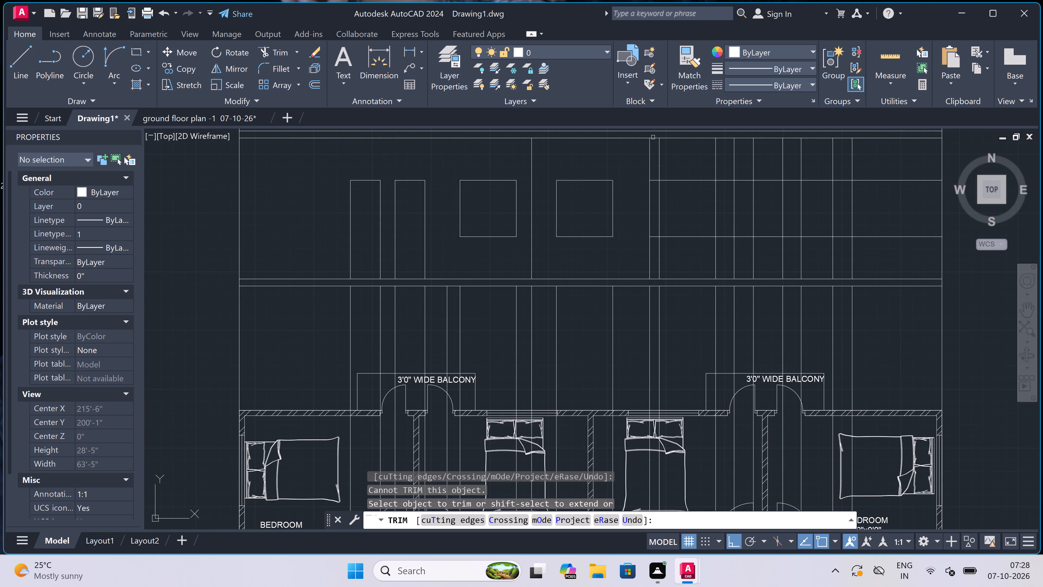
{"action": "scroll", "coordinate": [642, 154], "scroll_direction": "up", "scroll_amount": 1}
{"action": "left_click", "coordinate": [660, 170]}
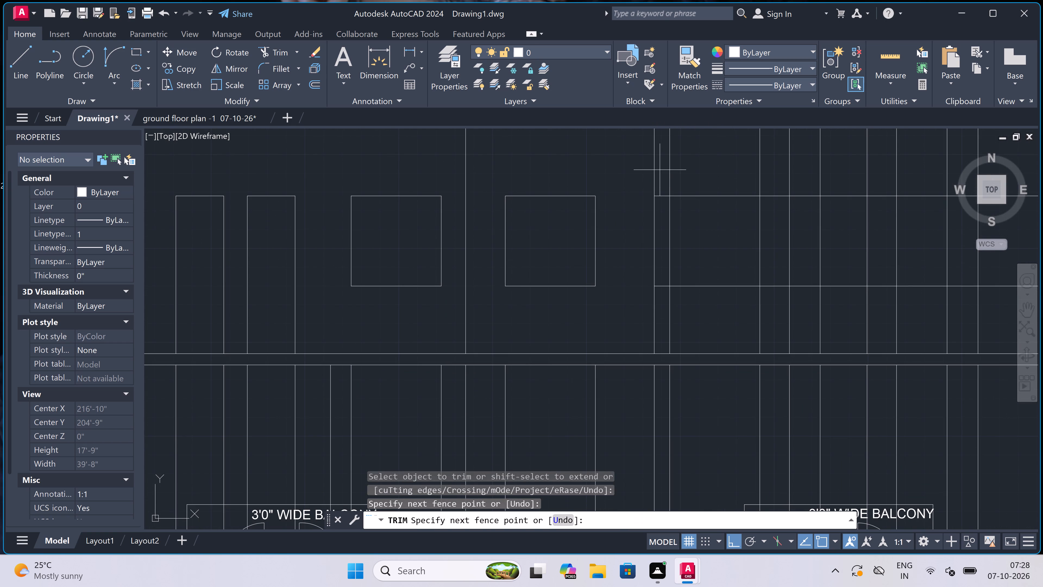
{"action": "left_click", "coordinate": [660, 288]}
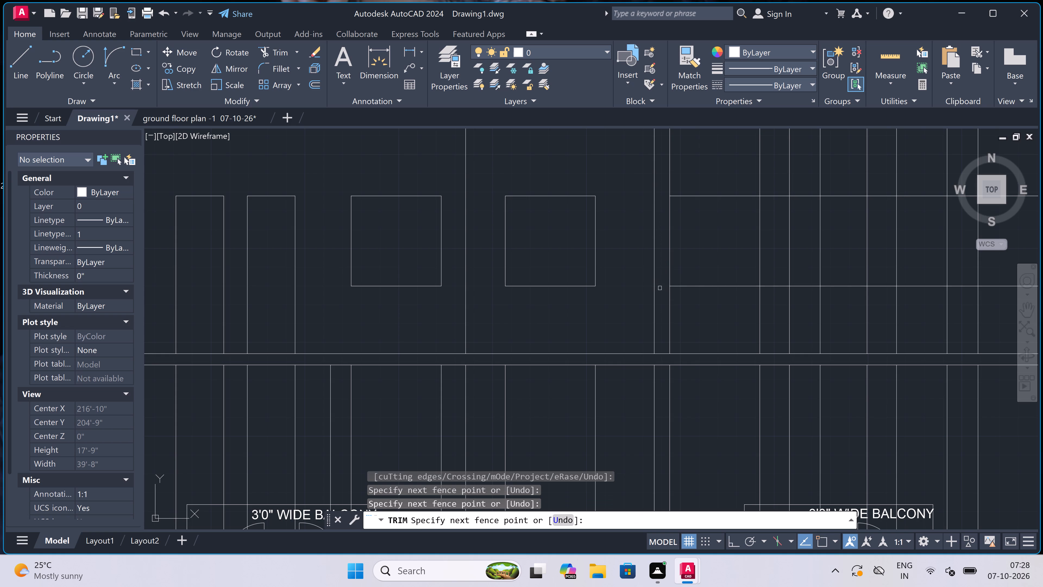
Trim the two middle level lines on both sides of the next bay to the right, leaving a third square window outline.
{"action": "left_click", "coordinate": [661, 297]}
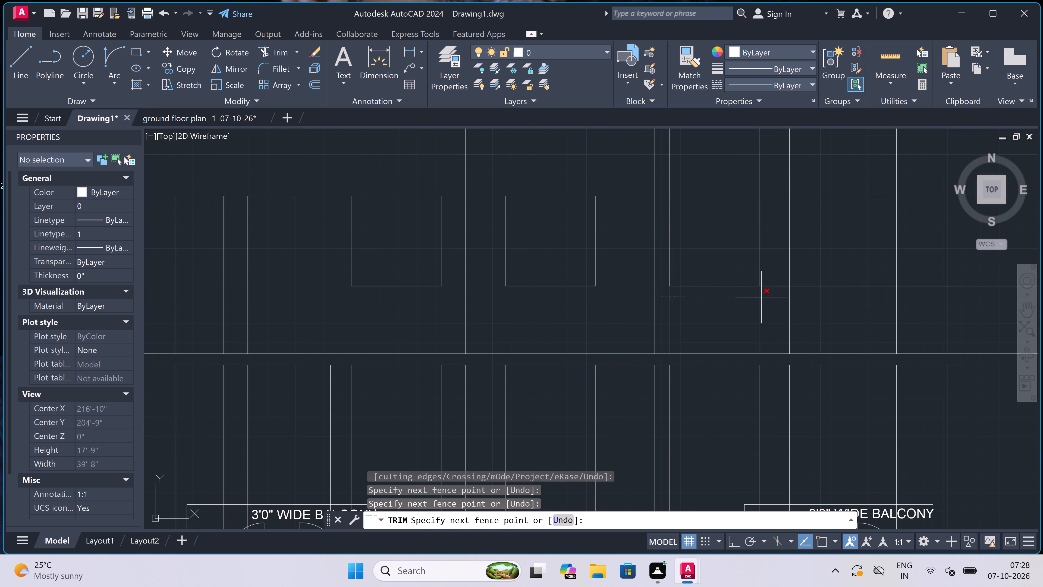
{"action": "left_click", "coordinate": [762, 297]}
{"action": "left_click", "coordinate": [766, 295]}
{"action": "left_click", "coordinate": [768, 180]}
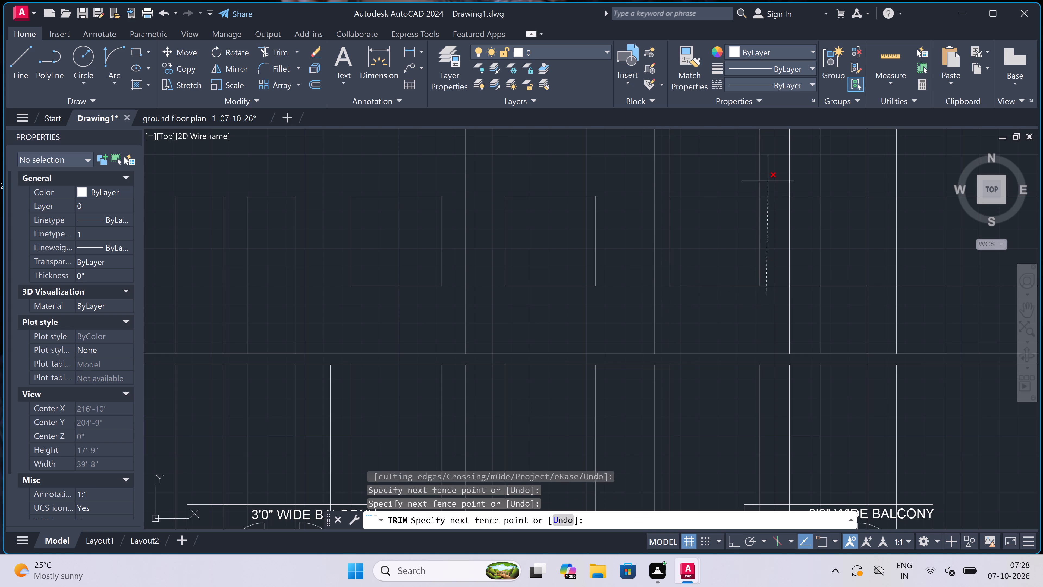
{"action": "left_click", "coordinate": [767, 178]}
{"action": "left_click", "coordinate": [662, 174]}
Trim the verticals and the two middle level lines right of the third square window outline, leaving two tall door outlines.
{"action": "scroll", "coordinate": [677, 172], "scroll_direction": "down", "scroll_amount": 3}
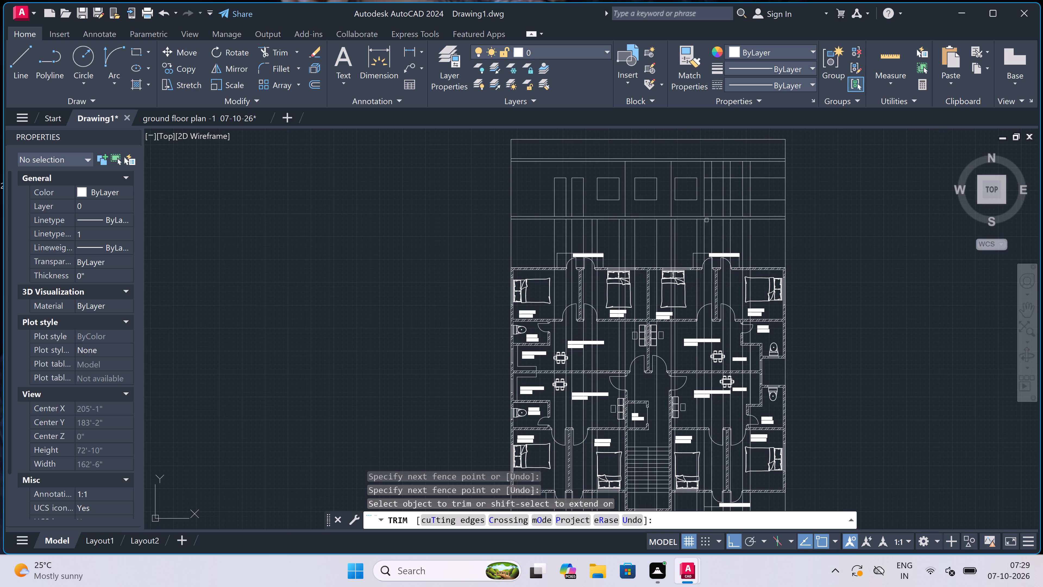
{"action": "scroll", "coordinate": [719, 167], "scroll_direction": "up", "scroll_amount": 3}
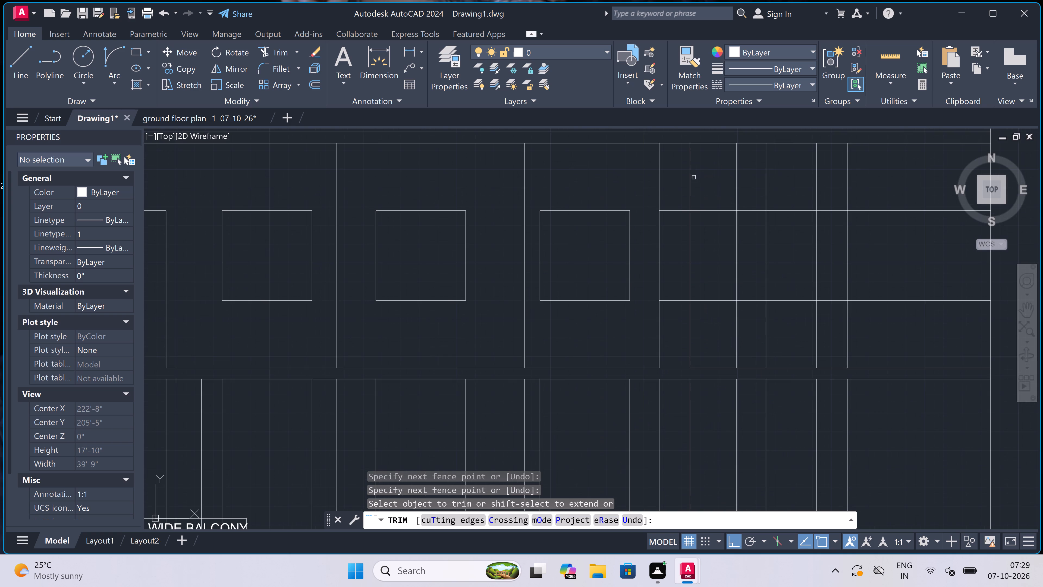
{"action": "left_click_drag", "start_coordinate": [678, 184], "coordinate": [681, 184]}
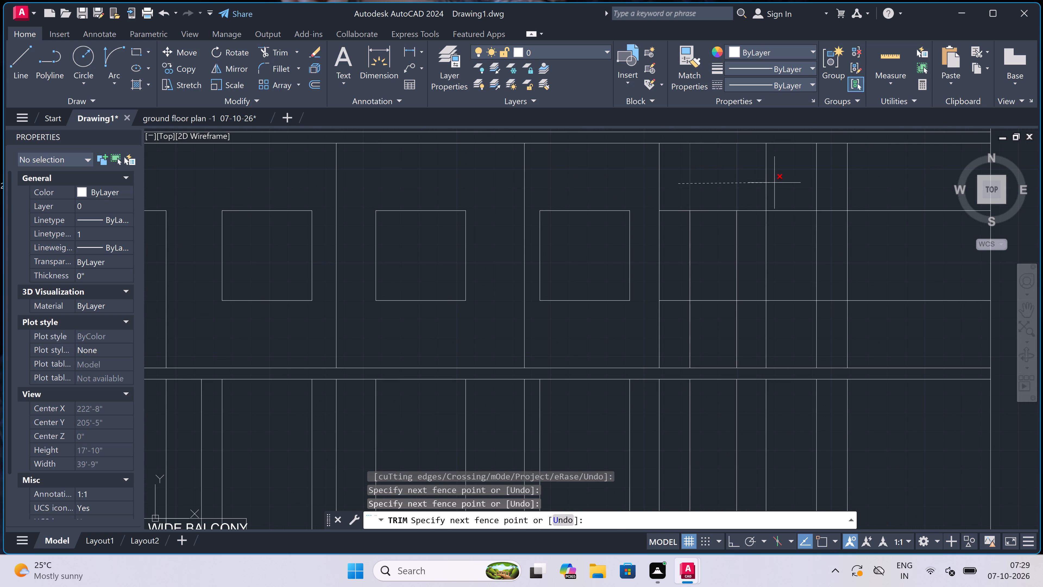
{"action": "left_click", "coordinate": [818, 182]}
{"action": "left_click", "coordinate": [822, 183]}
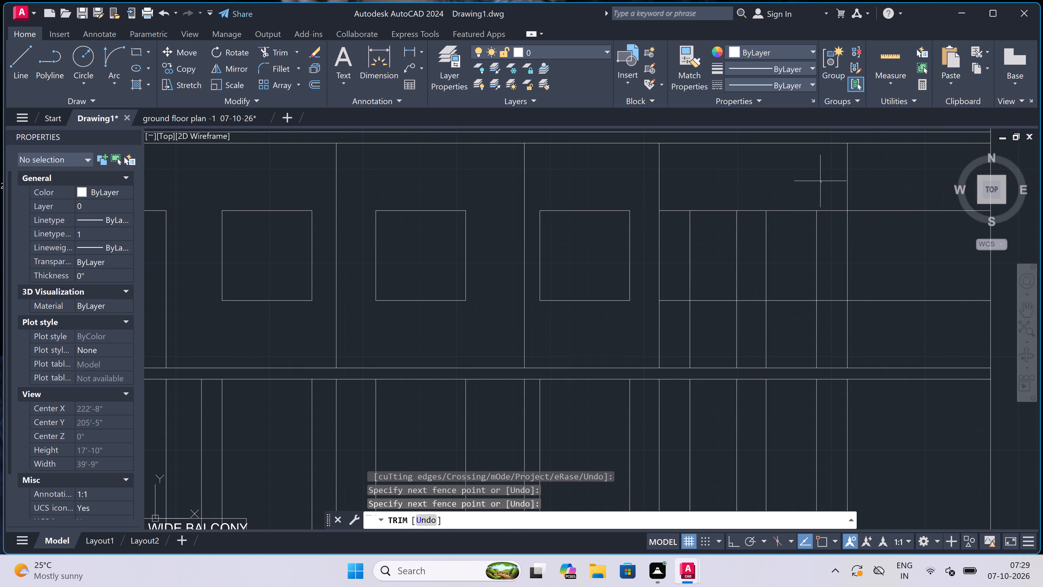
{"action": "left_click", "coordinate": [836, 305]}
{"action": "left_click", "coordinate": [798, 330]}
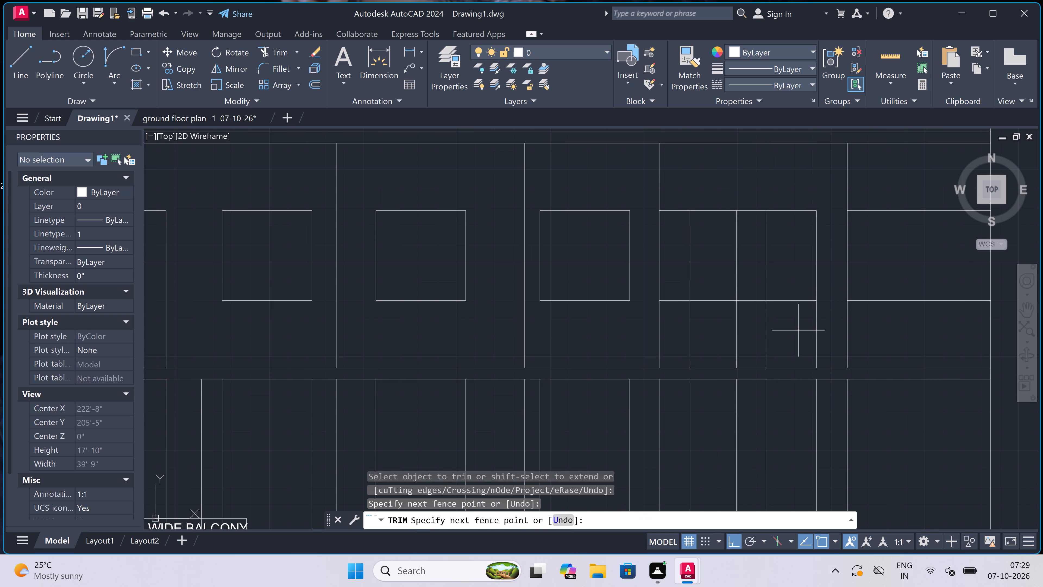
{"action": "left_click", "coordinate": [802, 295]}
{"action": "left_click", "coordinate": [747, 339]}
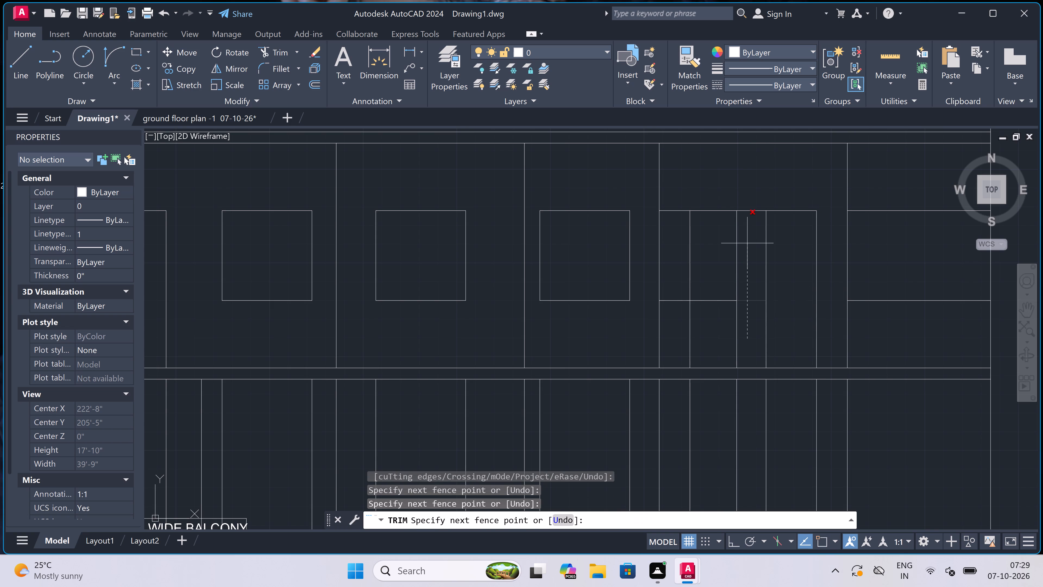
{"action": "left_click", "coordinate": [747, 195]}
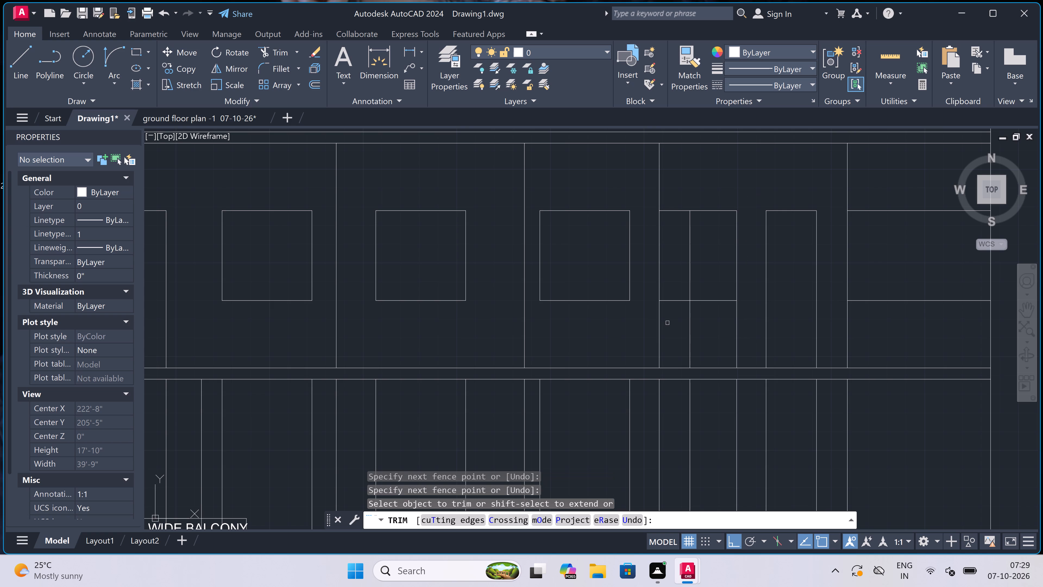
{"action": "left_click_drag", "start_coordinate": [667, 323], "coordinate": [667, 320]}
{"action": "left_click", "coordinate": [672, 207]}
{"action": "left_click", "coordinate": [705, 287]}
{"action": "left_click", "coordinate": [707, 323]}
Trim away the two middle level lines in the elevation's last bay at its right end.
{"action": "scroll", "coordinate": [700, 265], "scroll_direction": "down", "scroll_amount": 3}
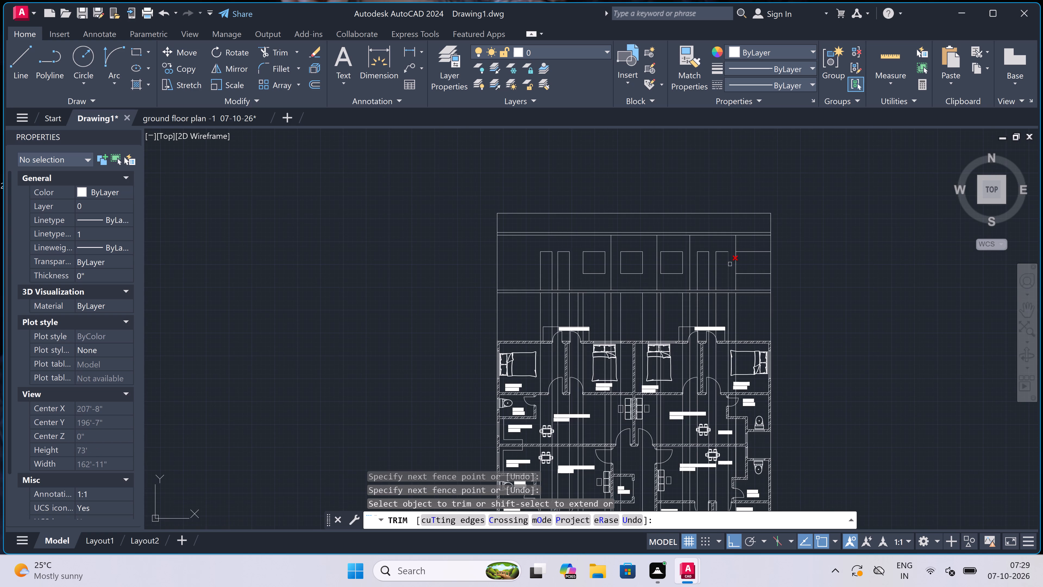
{"action": "scroll", "coordinate": [742, 260], "scroll_direction": "down", "scroll_amount": 1}
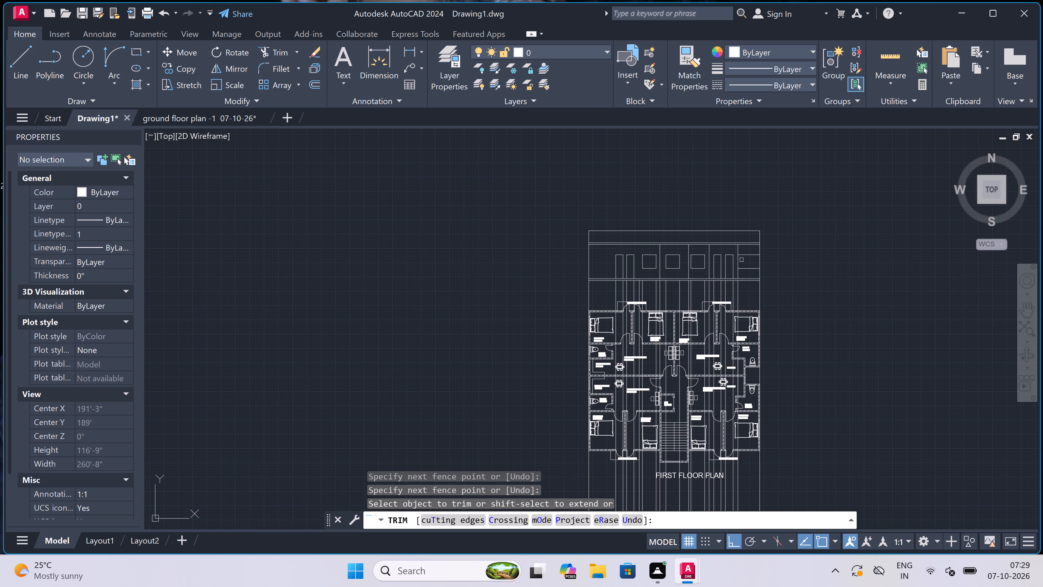
{"action": "scroll", "coordinate": [741, 260], "scroll_direction": "up", "scroll_amount": 2}
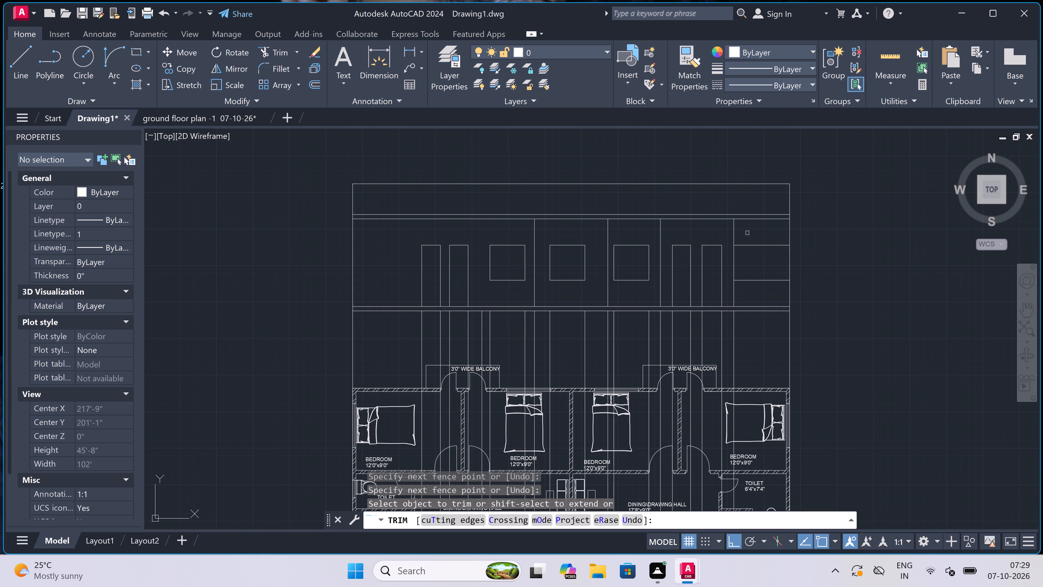
{"action": "scroll", "coordinate": [746, 235], "scroll_direction": "up", "scroll_amount": 2}
{"action": "left_click", "coordinate": [747, 236]}
{"action": "left_click", "coordinate": [753, 351]}
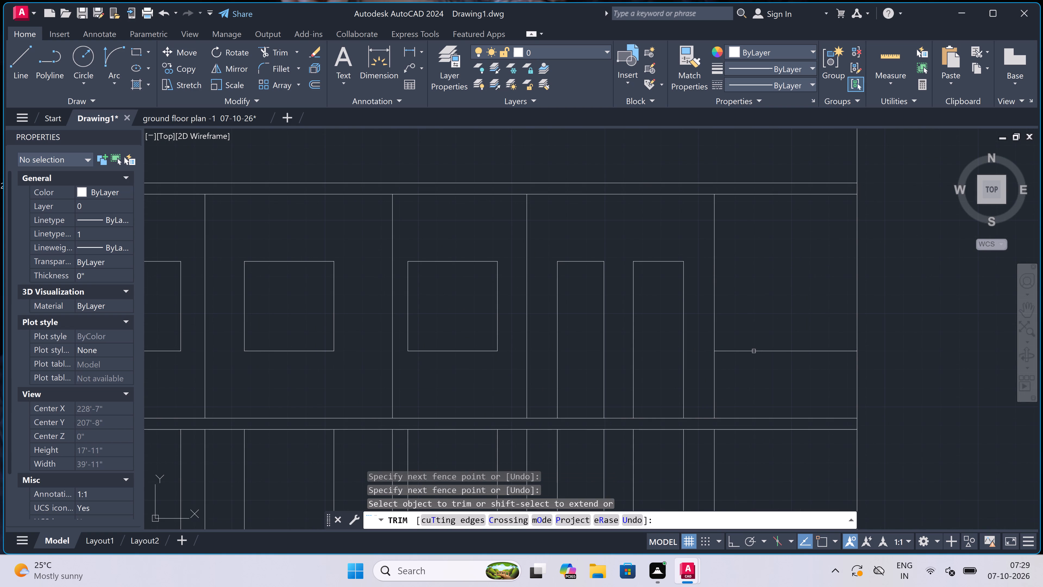
{"action": "left_click", "coordinate": [750, 364]}
{"action": "left_click", "coordinate": [750, 328]}
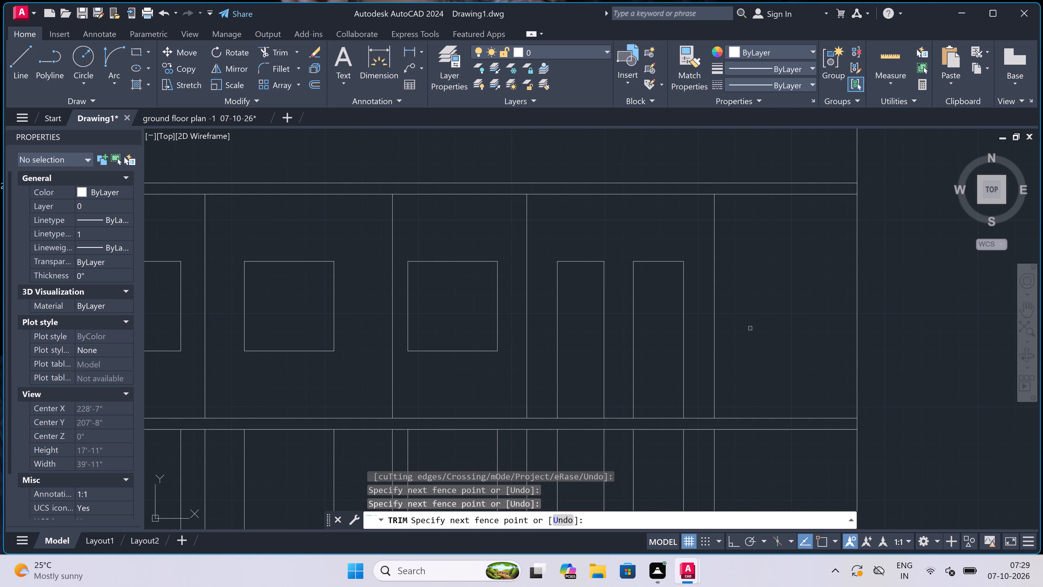
Trim all projected vertical lines between the elevation's bottom slab line and the first floor plan, and end trimming.
{"action": "scroll", "coordinate": [750, 328], "scroll_direction": "down", "scroll_amount": 4}
{"action": "scroll", "coordinate": [754, 349], "scroll_direction": "up", "scroll_amount": 2}
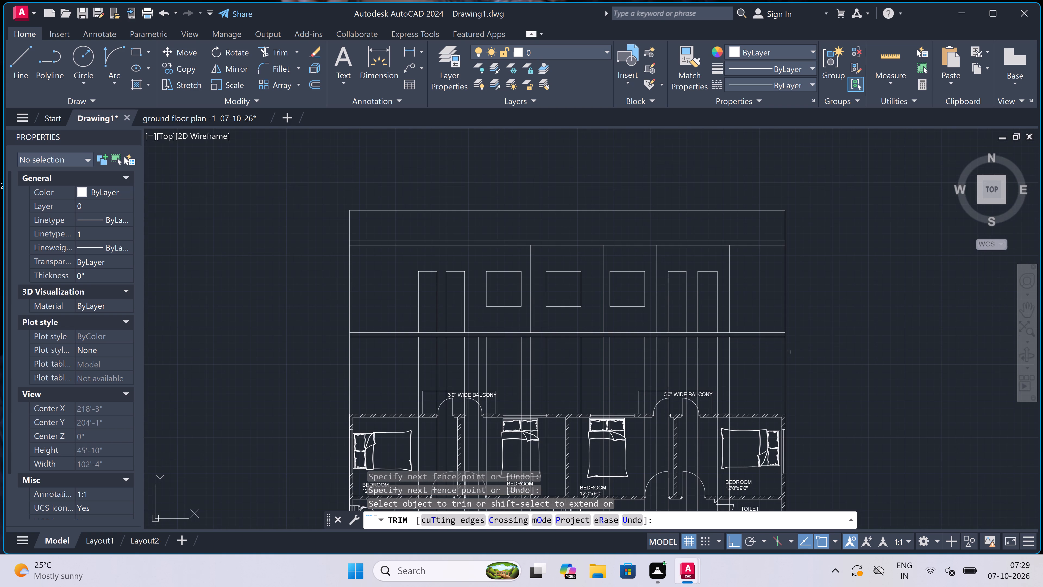
{"action": "left_click", "coordinate": [793, 354]}
{"action": "left_click", "coordinate": [321, 362]}
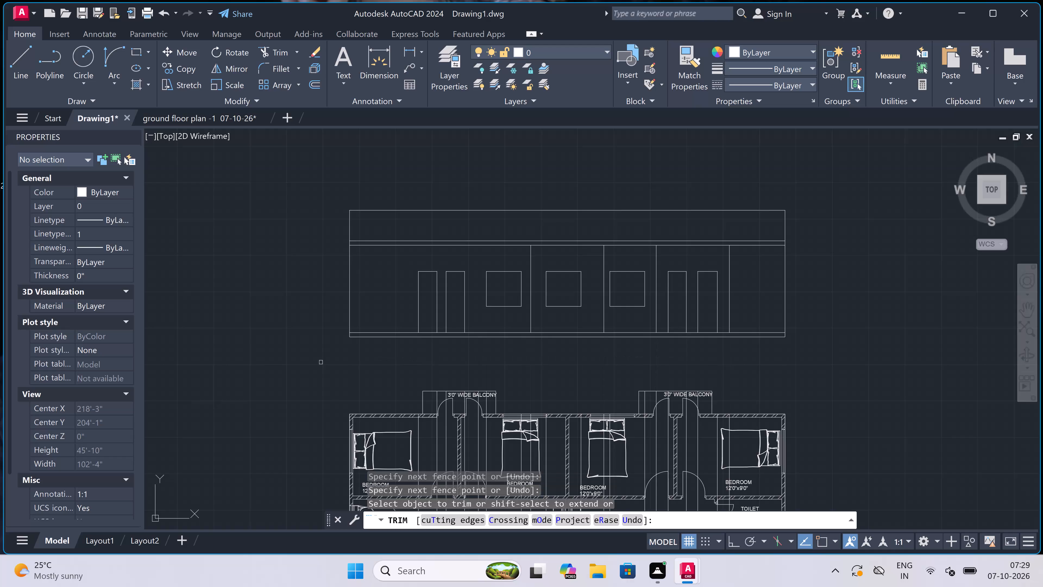
{"action": "scroll", "coordinate": [560, 330], "scroll_direction": "down", "scroll_amount": 2}
{"action": "scroll", "coordinate": [550, 350], "scroll_direction": "down", "scroll_amount": 1}
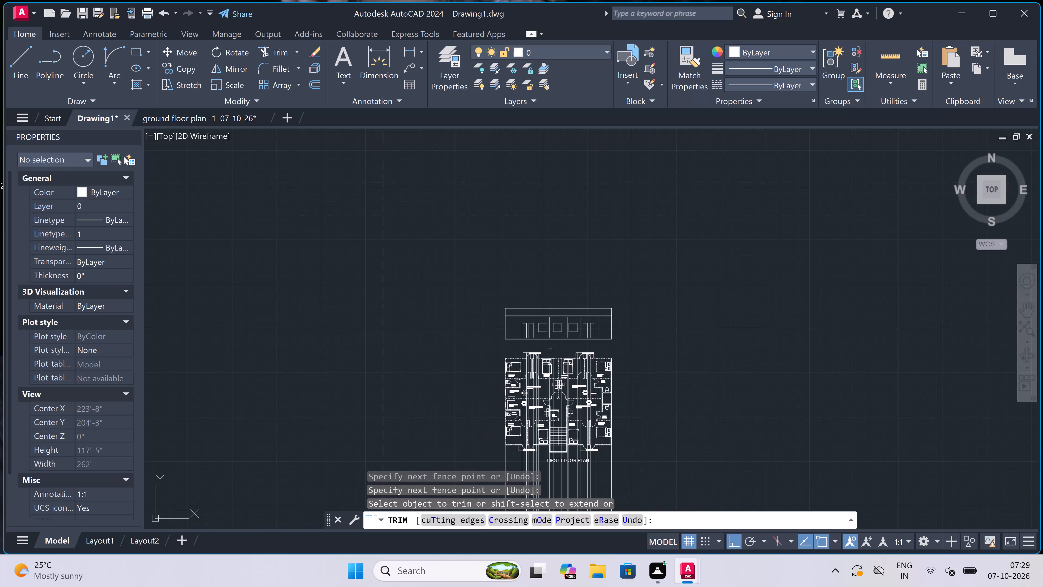
{"action": "scroll", "coordinate": [551, 348], "scroll_direction": "down", "scroll_amount": 3}
{"action": "scroll", "coordinate": [555, 388], "scroll_direction": "up", "scroll_amount": 4}
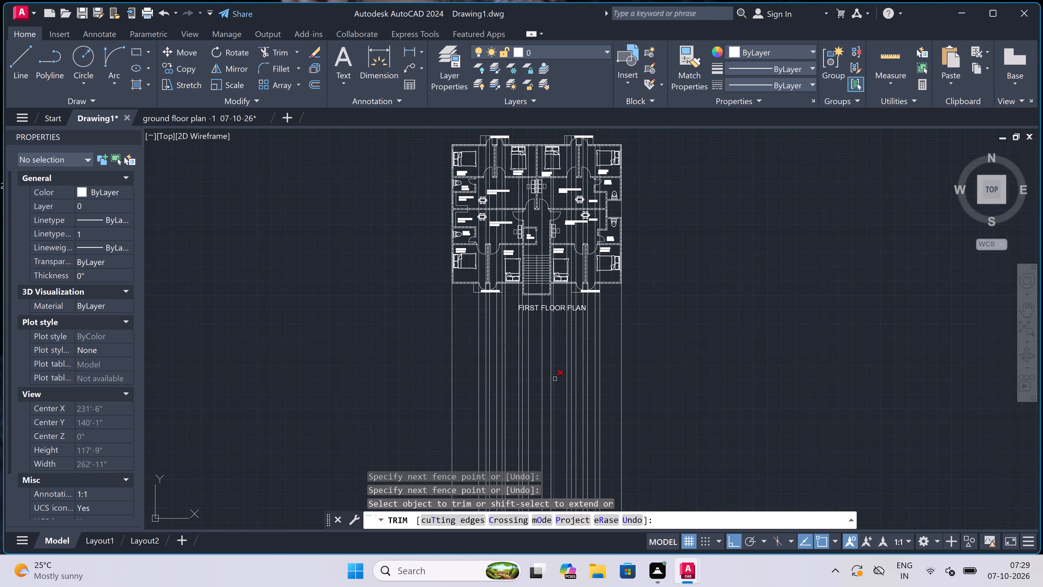
{"action": "key", "text": "Escape"}
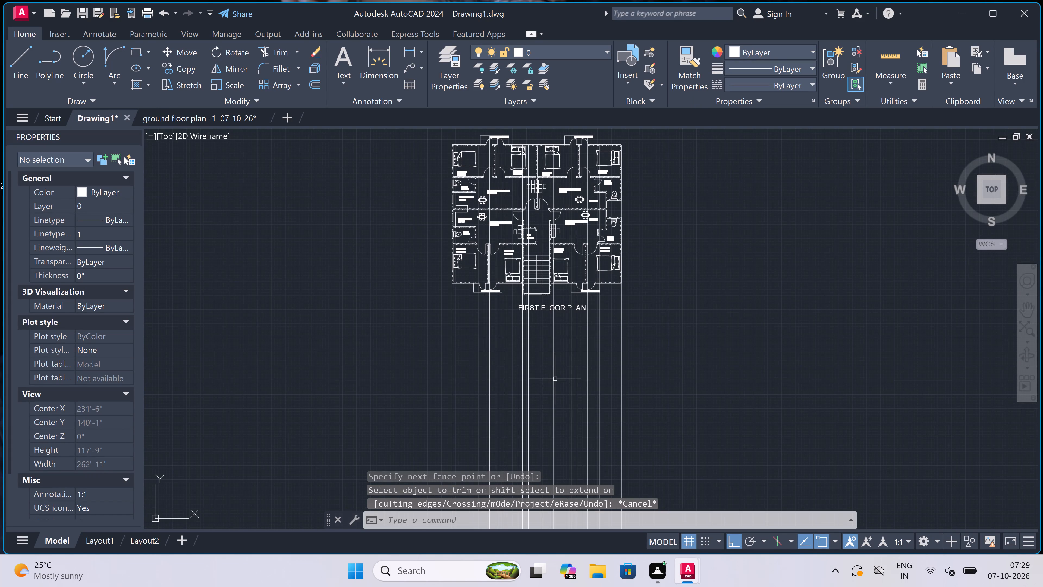
Erase all the projected vertical lines running below the first floor plan.
{"action": "scroll", "coordinate": [566, 359], "scroll_direction": "down", "scroll_amount": 1}
{"action": "scroll", "coordinate": [541, 382], "scroll_direction": "up", "scroll_amount": 2}
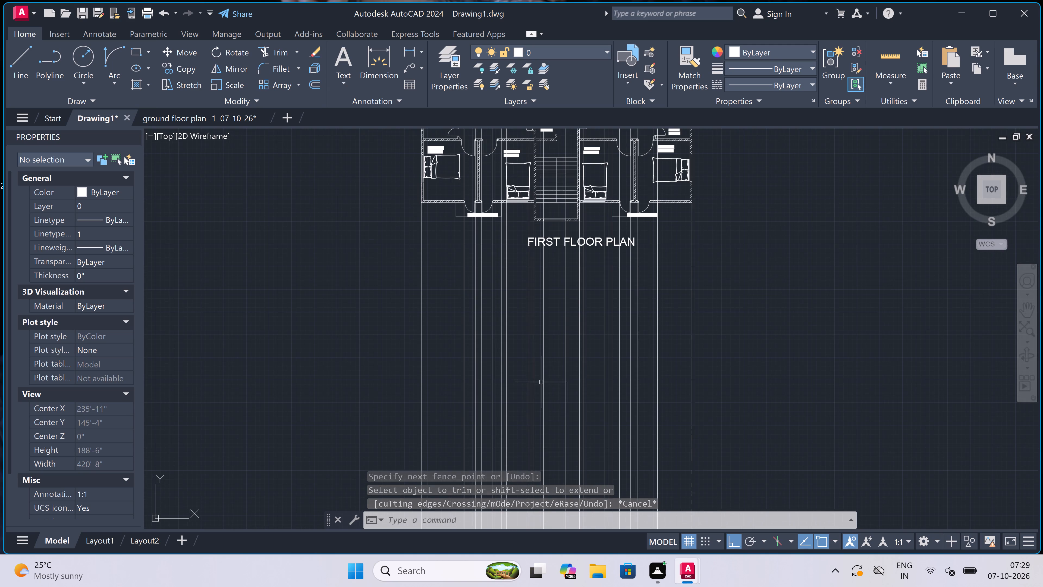
{"action": "left_click_drag", "start_coordinate": [711, 340], "coordinate": [709, 344]}
{"action": "left_click", "coordinate": [345, 439]}
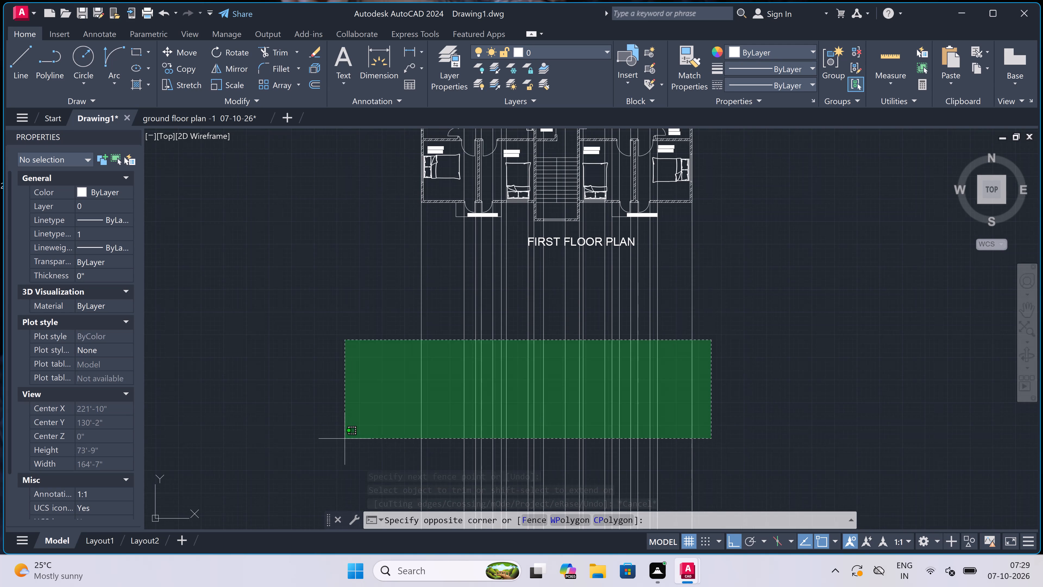
{"action": "key", "text": "Delete"}
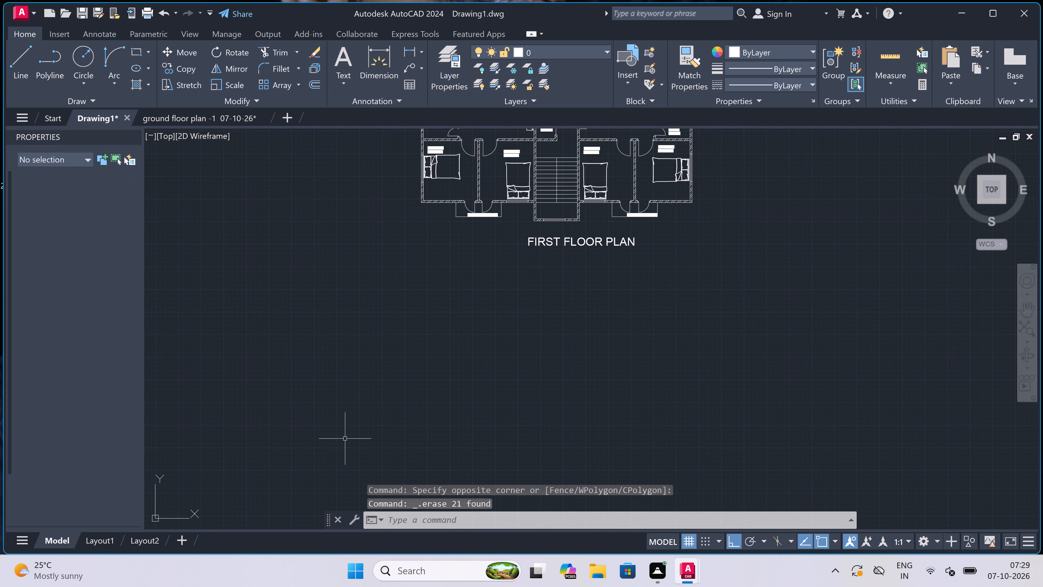
Draw vertical construction lines through the outer corners of both 3'0" wide balconies on the first floor plan's lower side.
{"action": "type", "text": "xl"}
{"action": "key", "text": "space"}
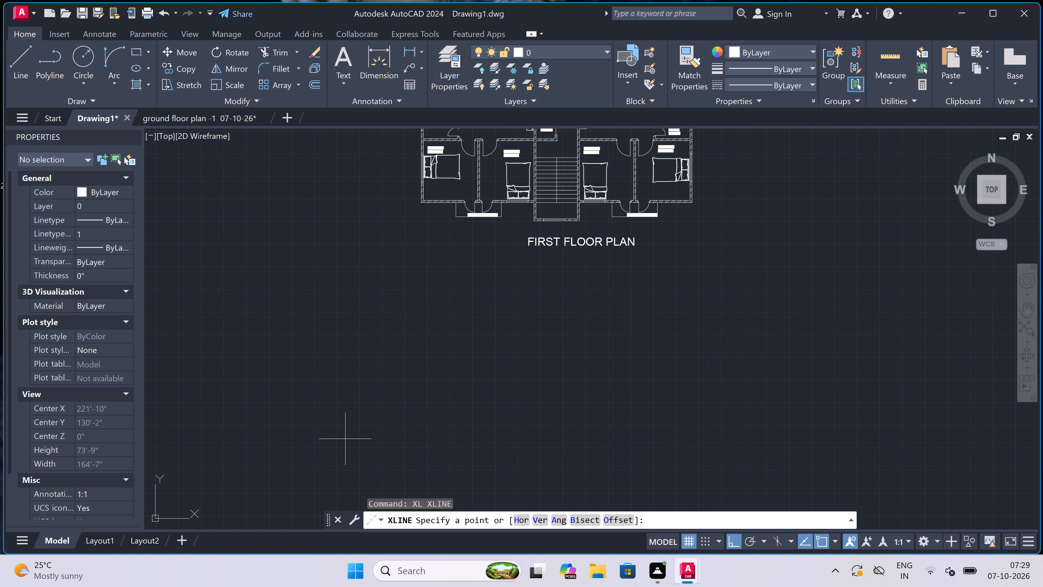
{"action": "left_click", "coordinate": [536, 515]}
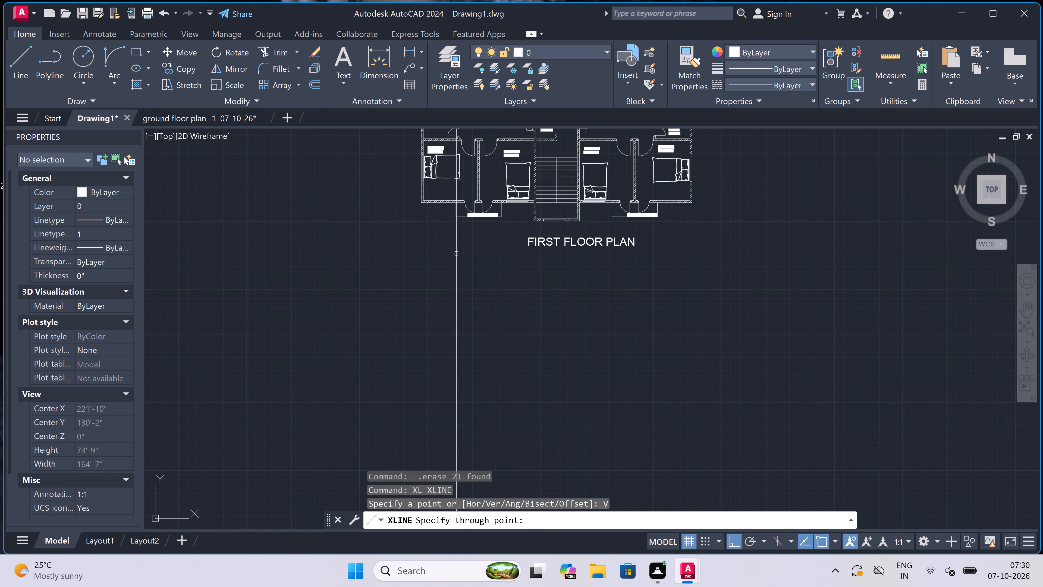
{"action": "scroll", "coordinate": [449, 216], "scroll_direction": "up", "scroll_amount": 3}
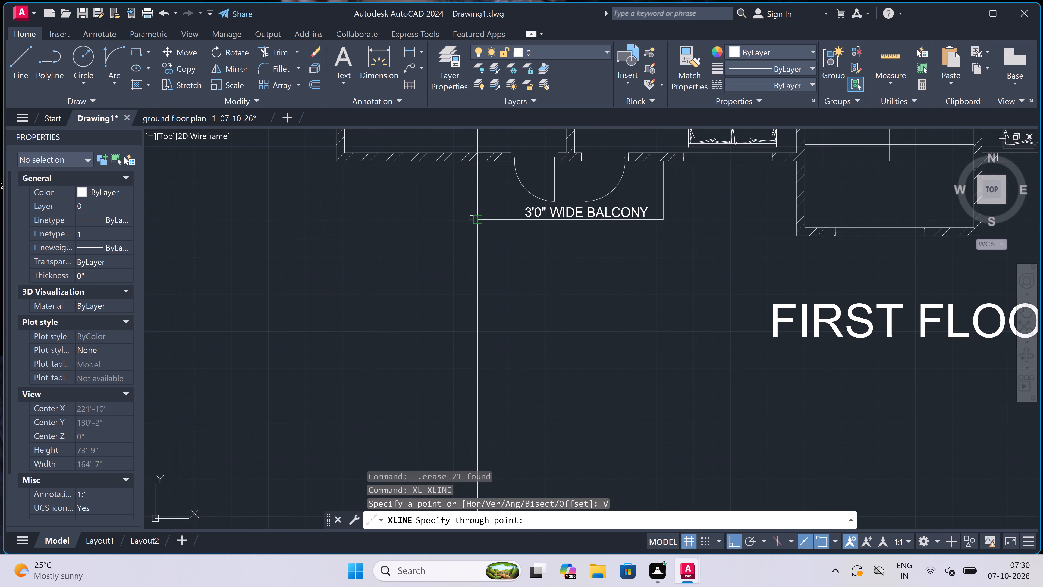
{"action": "left_click", "coordinate": [472, 217]}
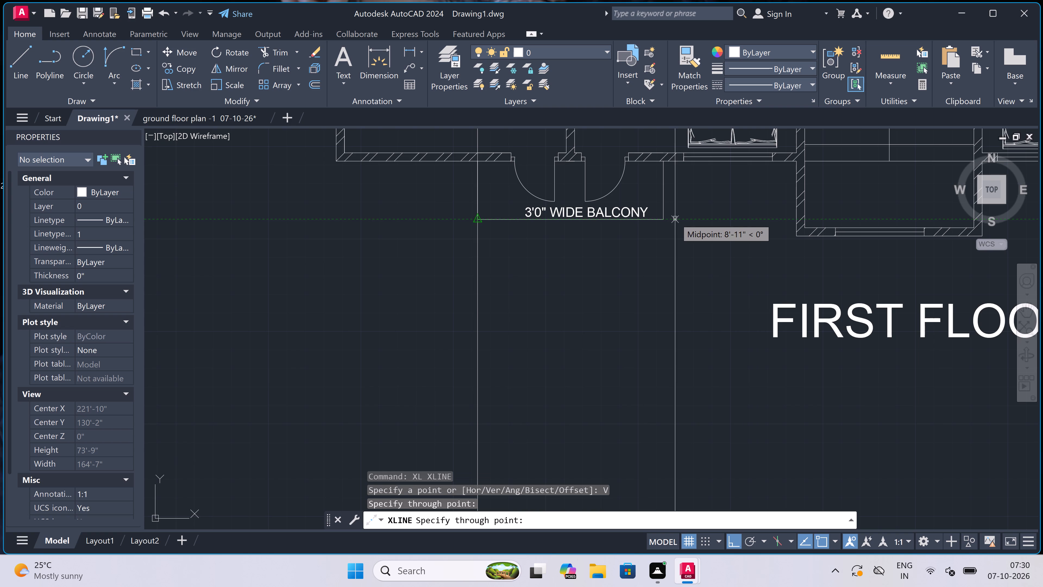
{"action": "left_click", "coordinate": [667, 223]}
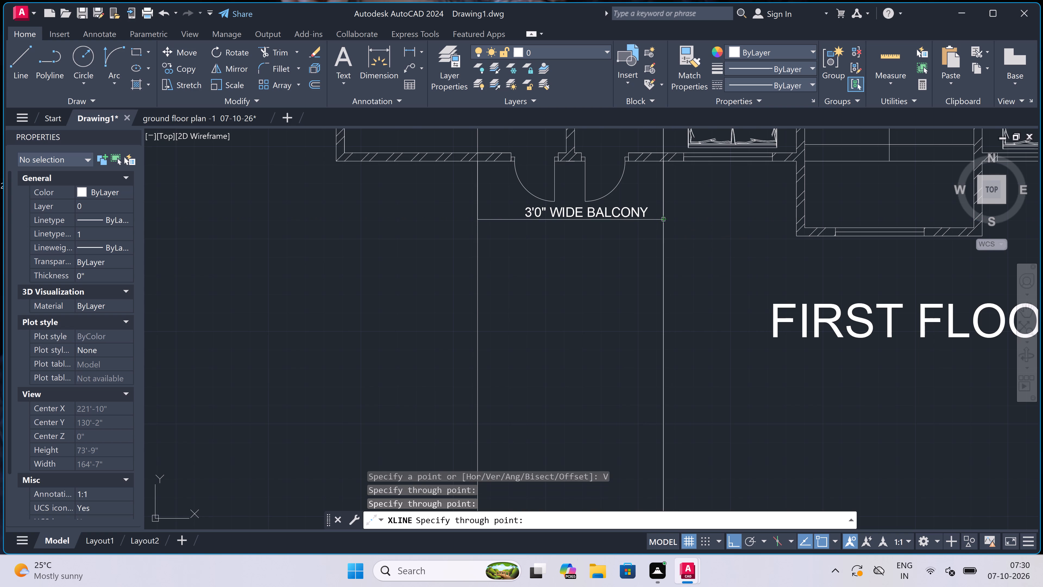
{"action": "scroll", "coordinate": [511, 259], "scroll_direction": "down", "scroll_amount": 2}
{"action": "scroll", "coordinate": [835, 243], "scroll_direction": "up", "scroll_amount": 2}
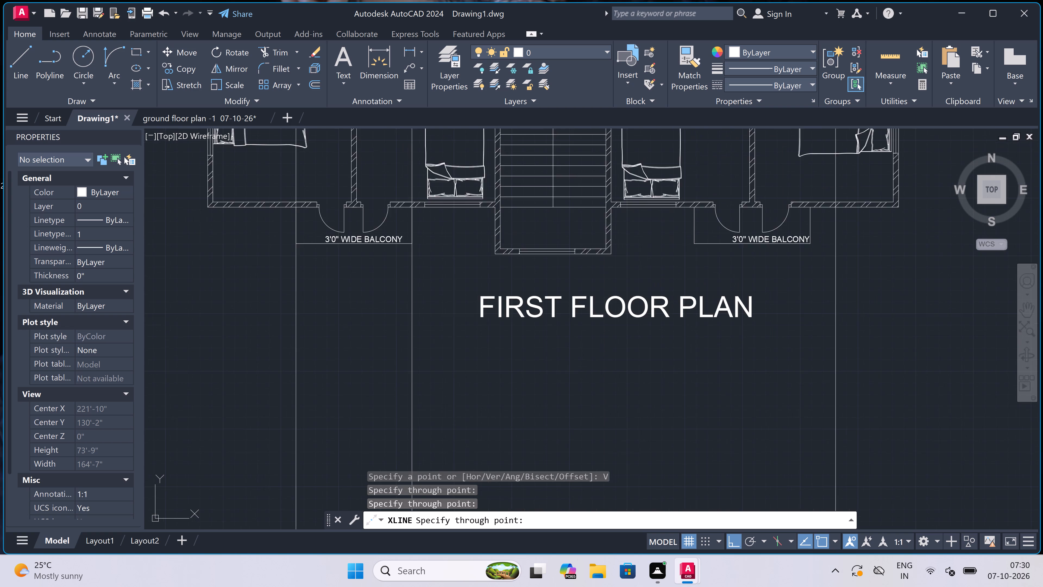
{"action": "scroll", "coordinate": [835, 243], "scroll_direction": "up", "scroll_amount": 1}
{"action": "left_click", "coordinate": [767, 244]}
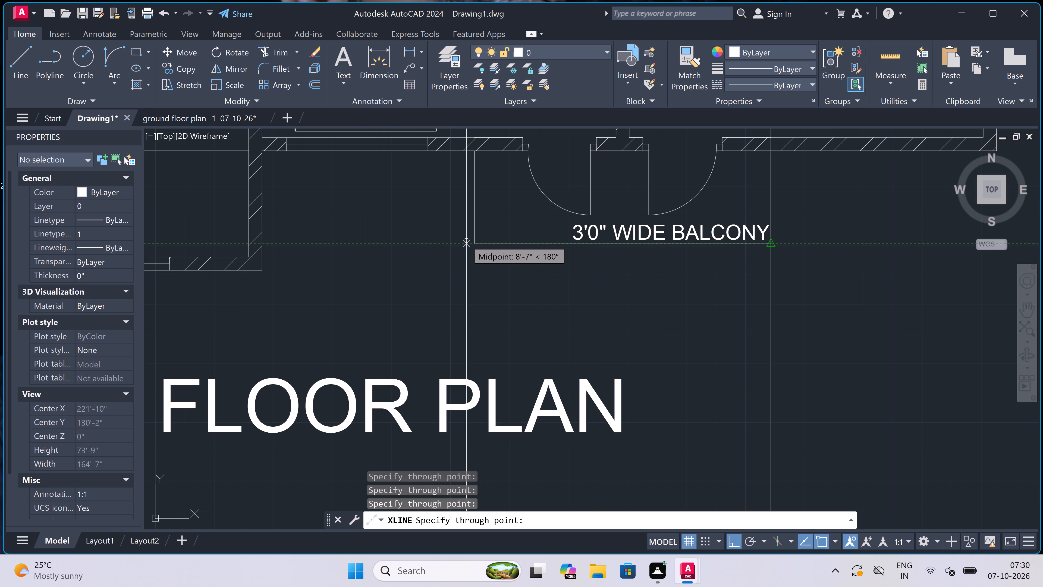
{"action": "left_click", "coordinate": [474, 241]}
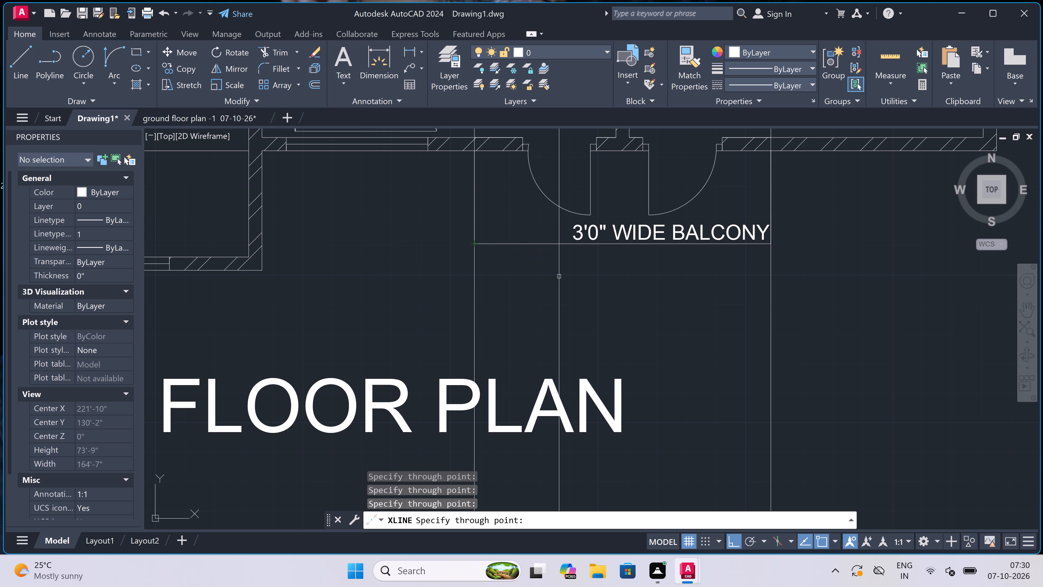
{"action": "key", "text": "Escape"}
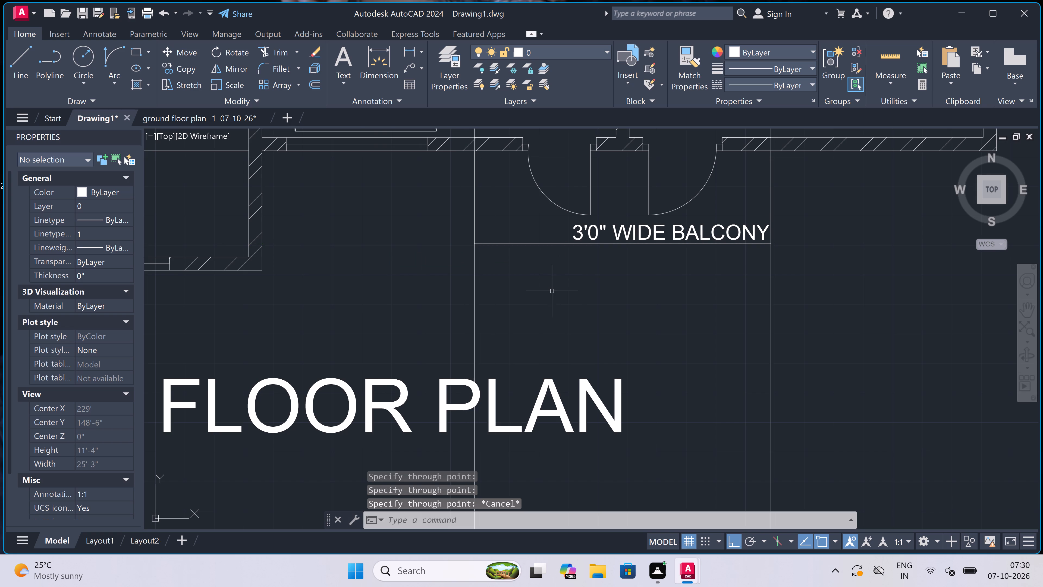
Shift the 3'0" WIDE BALCONY label of the right balcony on the plan's lower side so it sits within the balcony outline.
{"action": "scroll", "coordinate": [583, 235], "scroll_direction": "up", "scroll_amount": 1}
{"action": "left_click", "coordinate": [583, 235]}
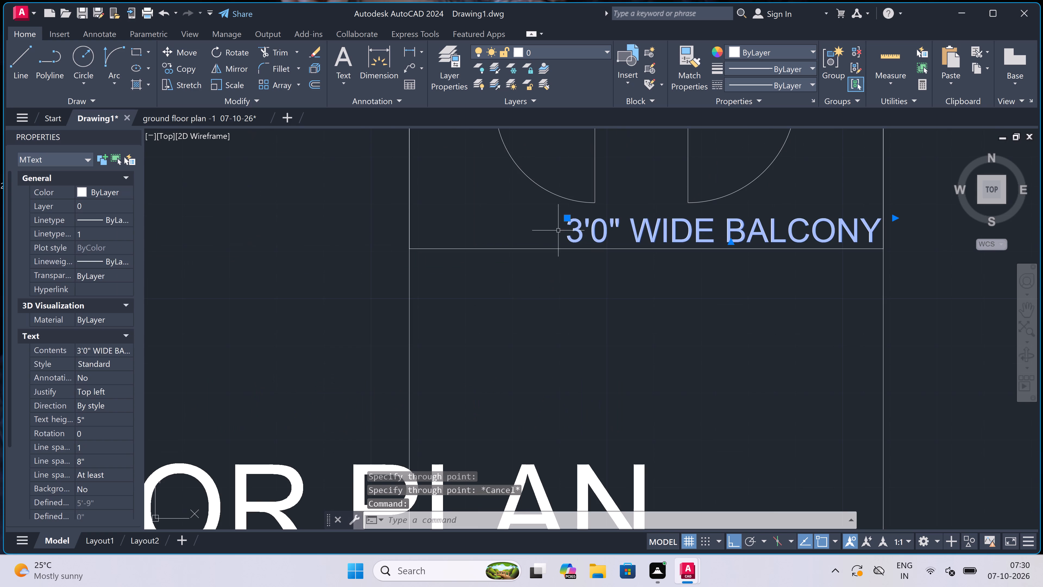
{"action": "left_click", "coordinate": [566, 220]}
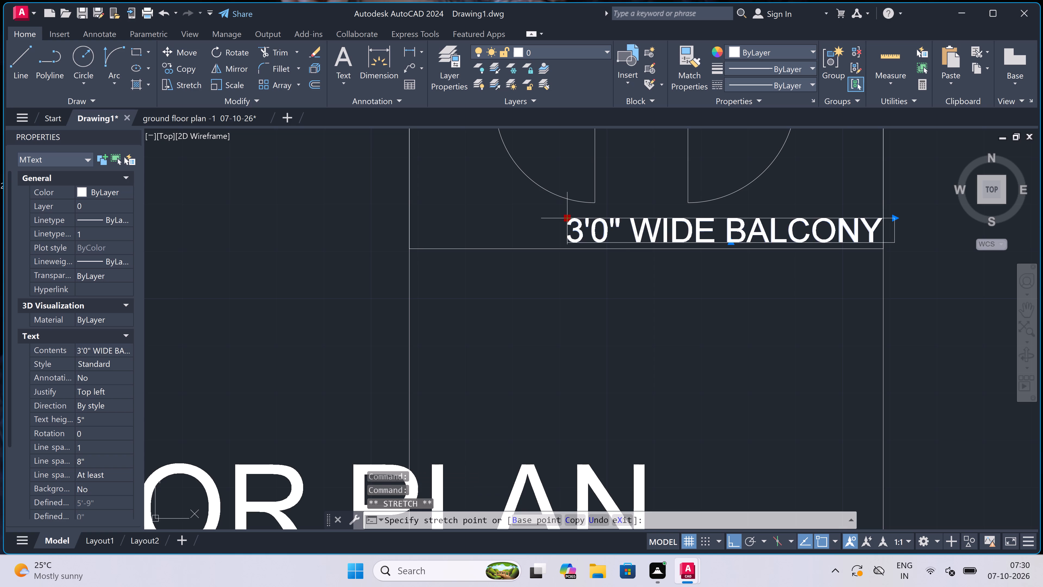
{"action": "left_click", "coordinate": [523, 227]}
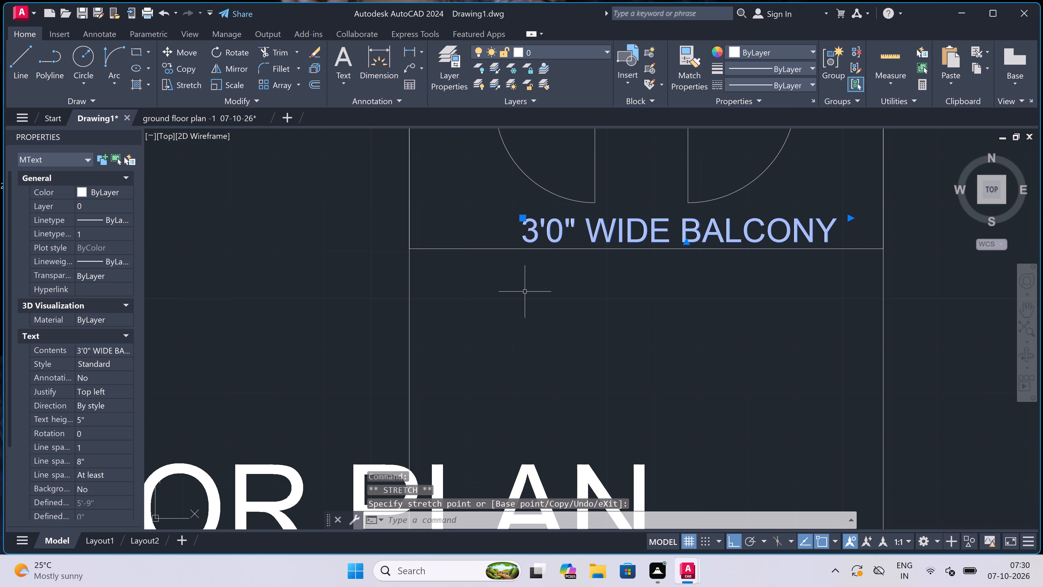
{"action": "key", "text": "Escape"}
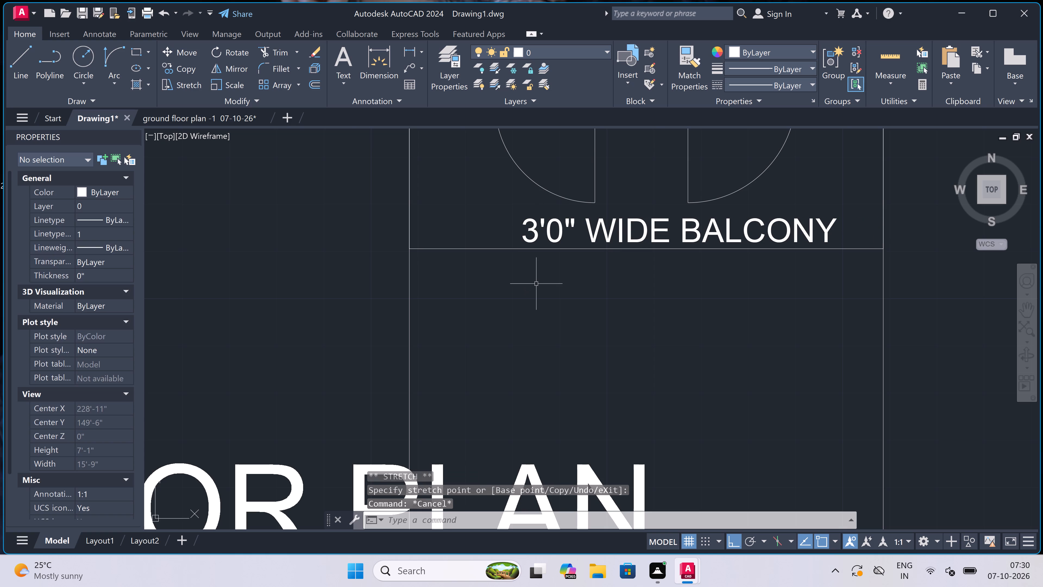
Trim the four projected balcony lines out of the elevation's top band, between its top line and the upper level line.
{"action": "scroll", "coordinate": [536, 283], "scroll_direction": "down", "scroll_amount": 8}
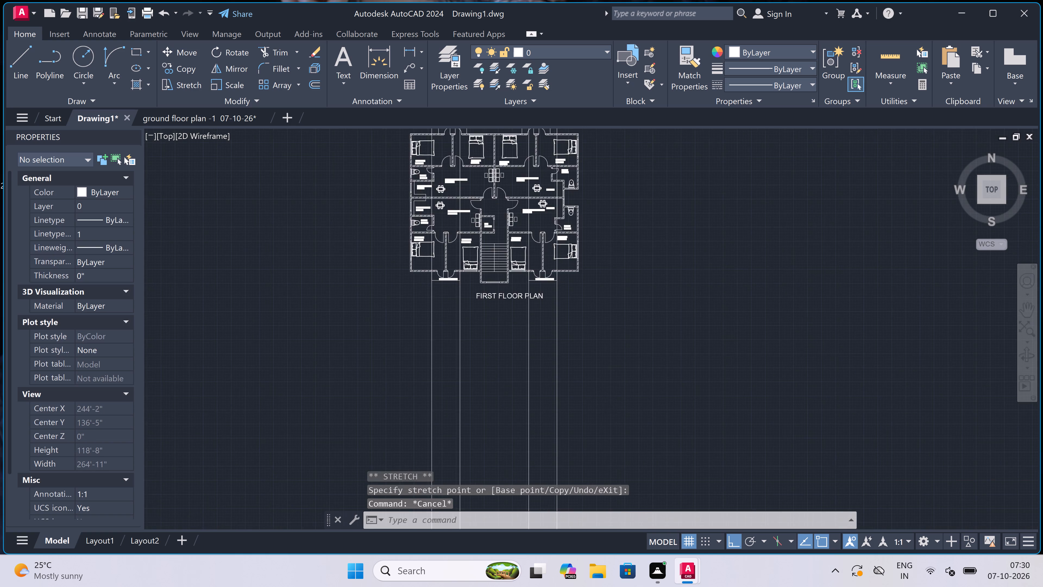
{"action": "scroll", "coordinate": [516, 200], "scroll_direction": "up", "scroll_amount": 4}
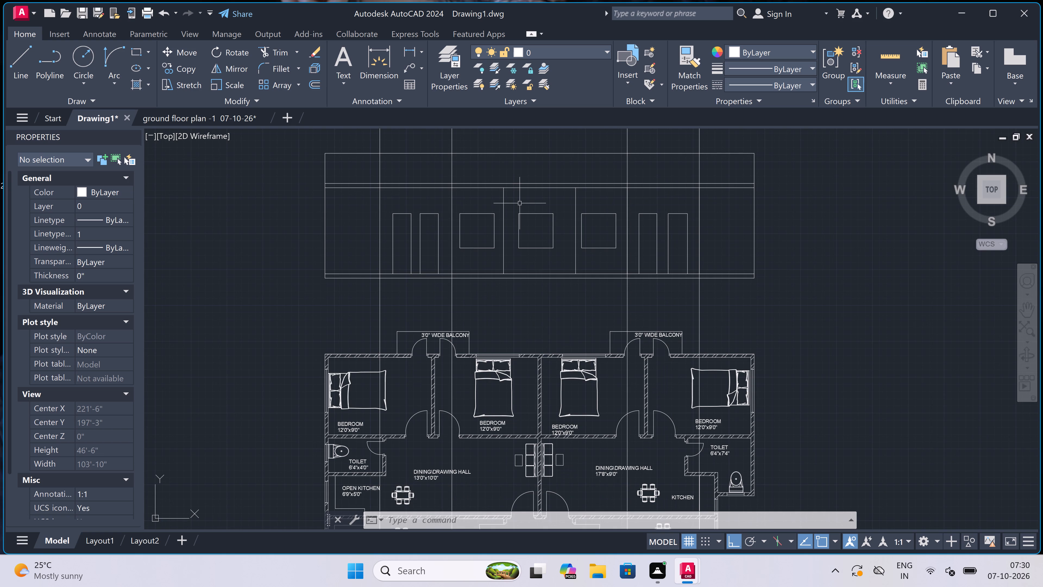
{"action": "type", "text": "tr"}
{"action": "key", "text": "space"}
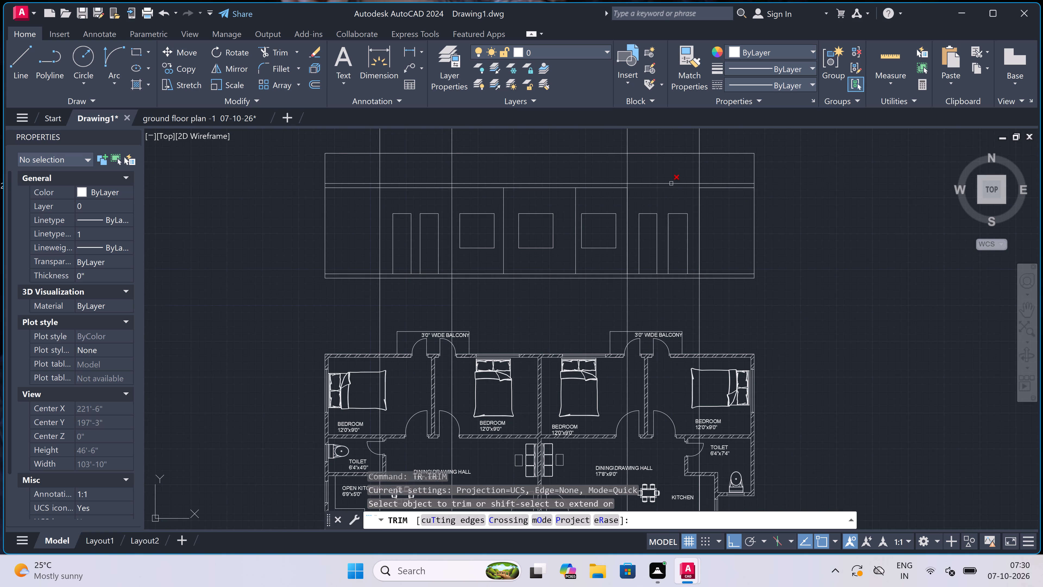
{"action": "left_click", "coordinate": [708, 164]}
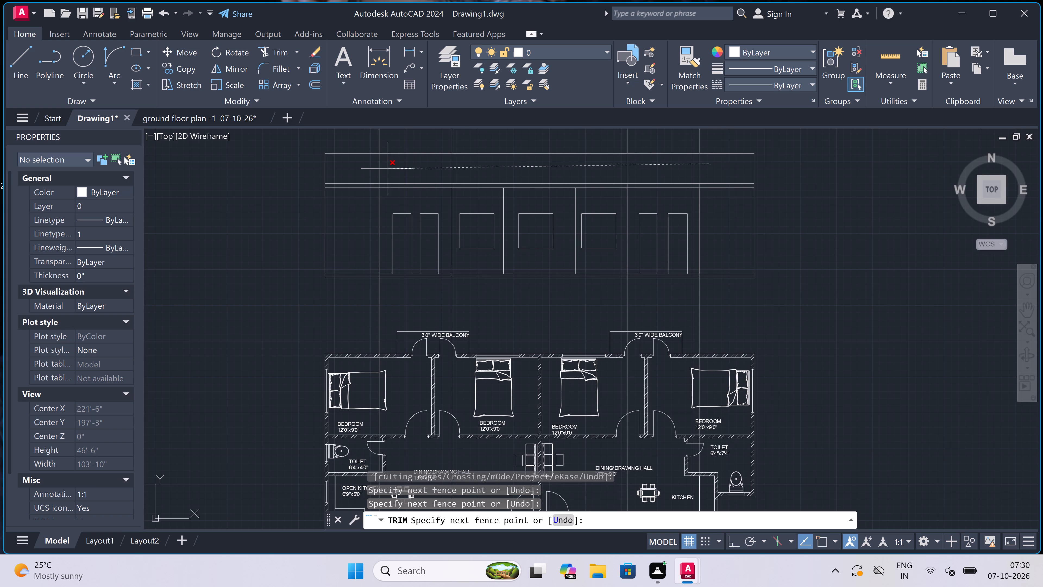
{"action": "left_click", "coordinate": [374, 169]}
Trim the projected balcony lines between the elevation's two closely spaced upper level lines.
{"action": "scroll", "coordinate": [376, 186], "scroll_direction": "up", "scroll_amount": 3}
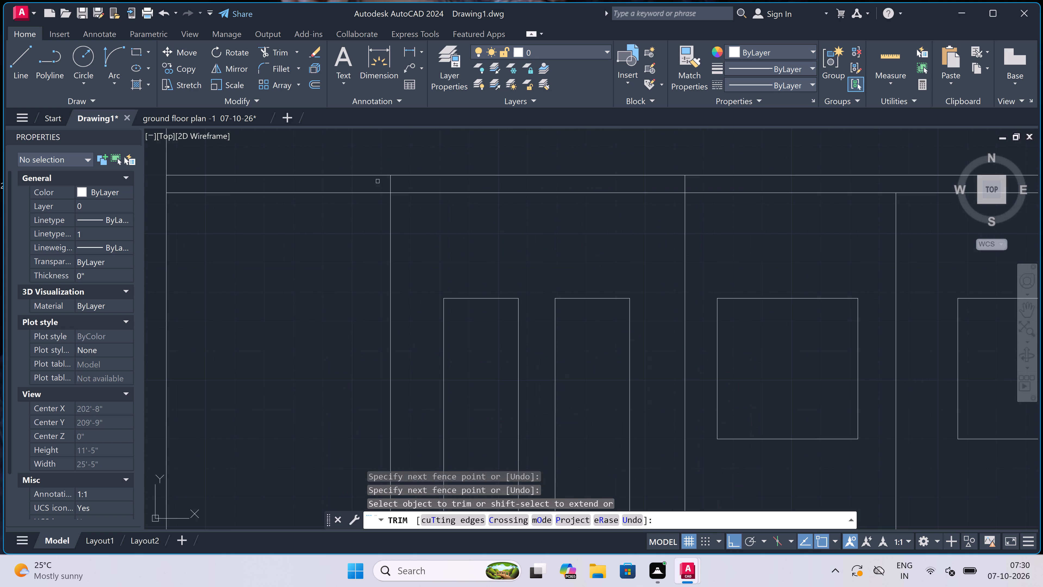
{"action": "left_click", "coordinate": [376, 183]}
{"action": "scroll", "coordinate": [431, 185], "scroll_direction": "down", "scroll_amount": 6}
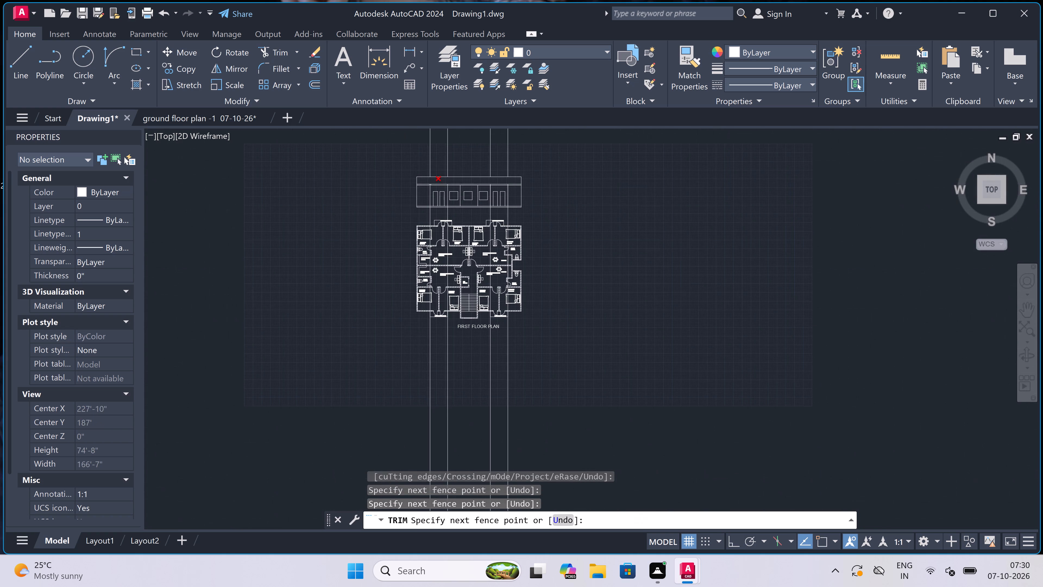
{"action": "scroll", "coordinate": [507, 188], "scroll_direction": "up", "scroll_amount": 4}
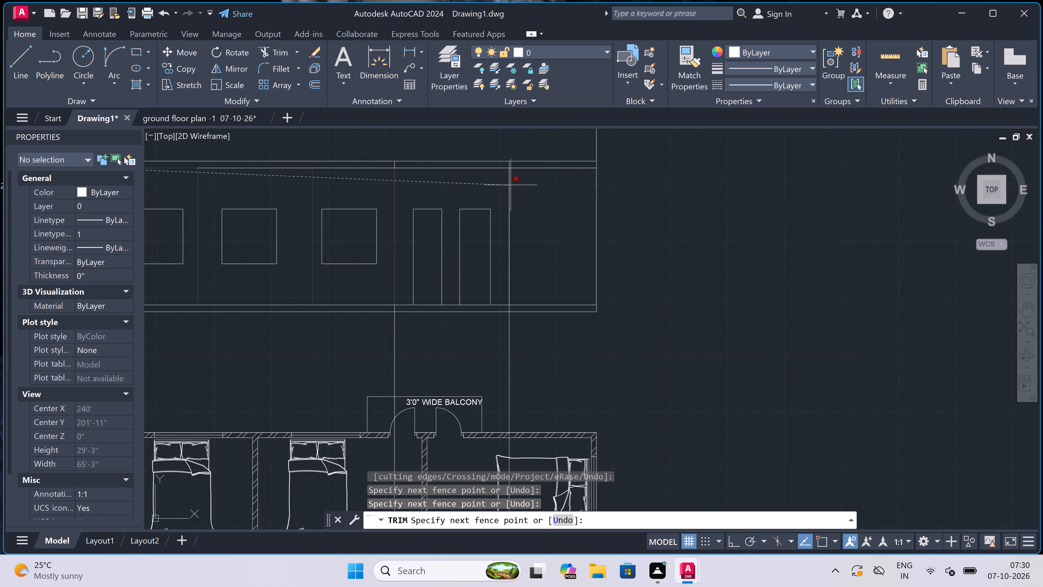
{"action": "scroll", "coordinate": [520, 162], "scroll_direction": "up", "scroll_amount": 3}
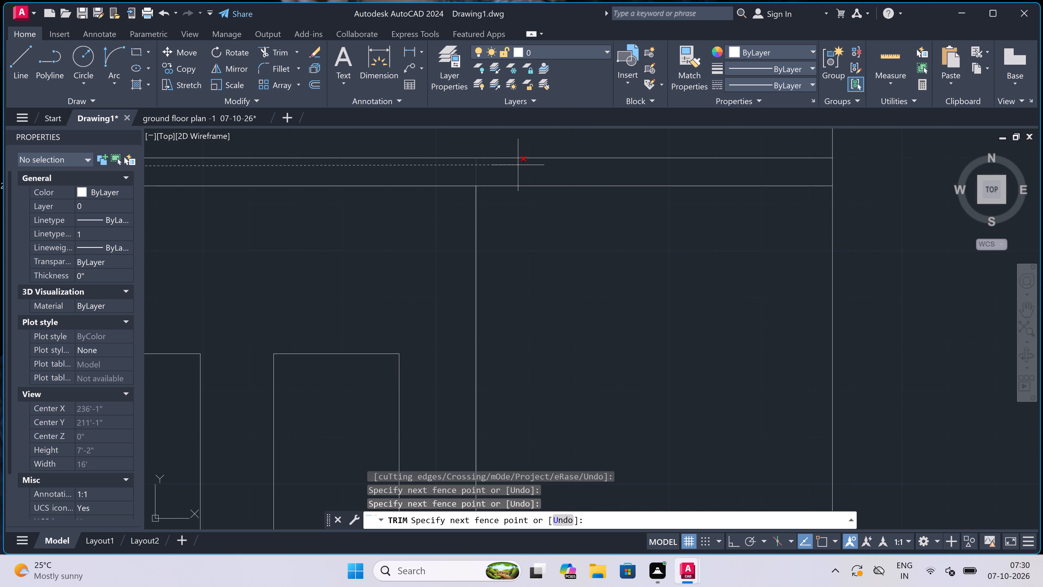
{"action": "left_click", "coordinate": [515, 177]}
Trim the projected balcony lines between the two bottom slab lines of the elevation.
{"action": "scroll", "coordinate": [515, 177], "scroll_direction": "down", "scroll_amount": 5}
{"action": "scroll", "coordinate": [510, 265], "scroll_direction": "up", "scroll_amount": 2}
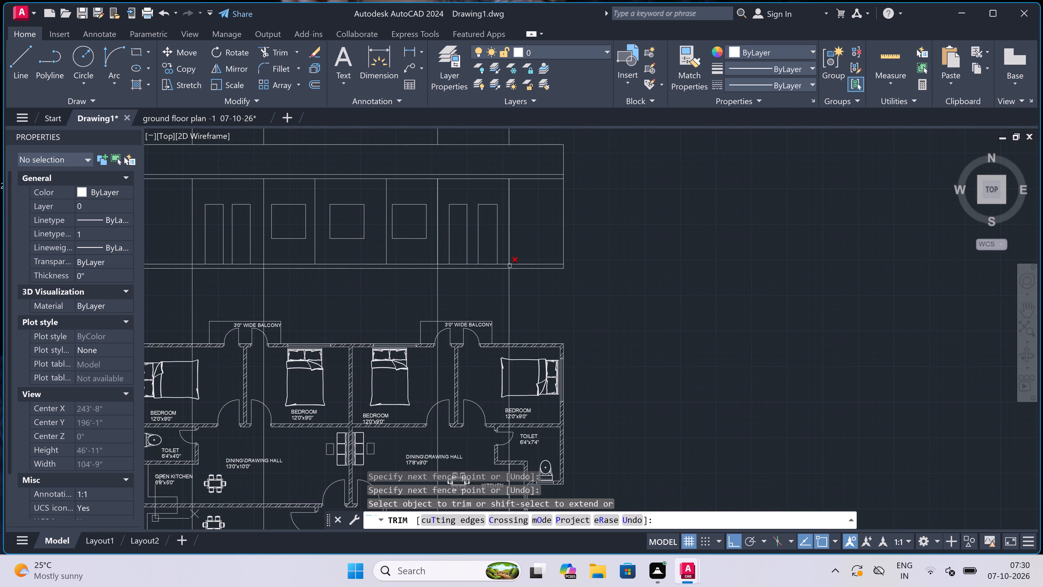
{"action": "scroll", "coordinate": [510, 265], "scroll_direction": "up", "scroll_amount": 1}
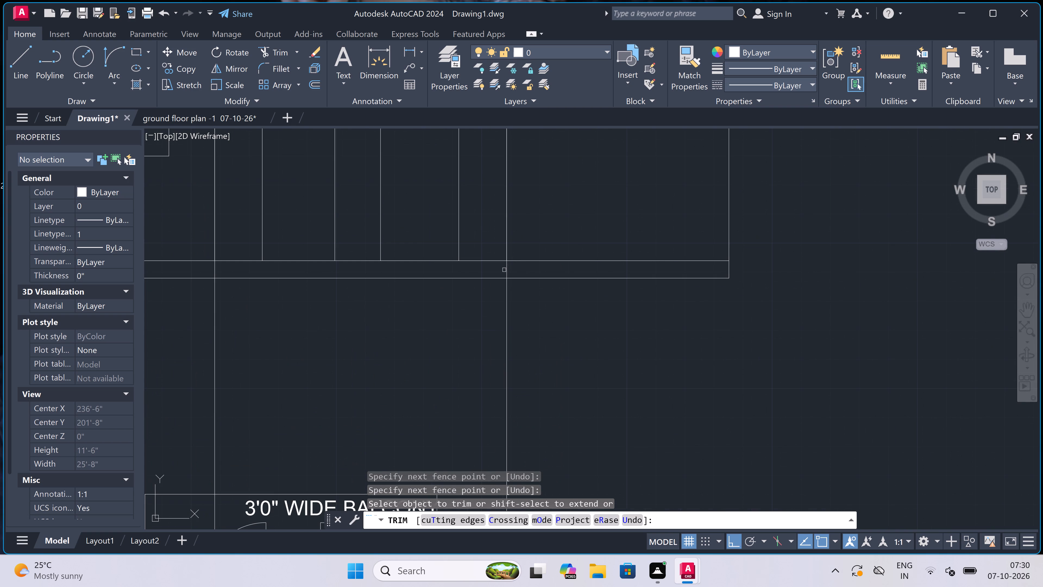
{"action": "left_click", "coordinate": [505, 270]}
{"action": "left_click", "coordinate": [511, 268]}
{"action": "scroll", "coordinate": [460, 268], "scroll_direction": "down", "scroll_amount": 3}
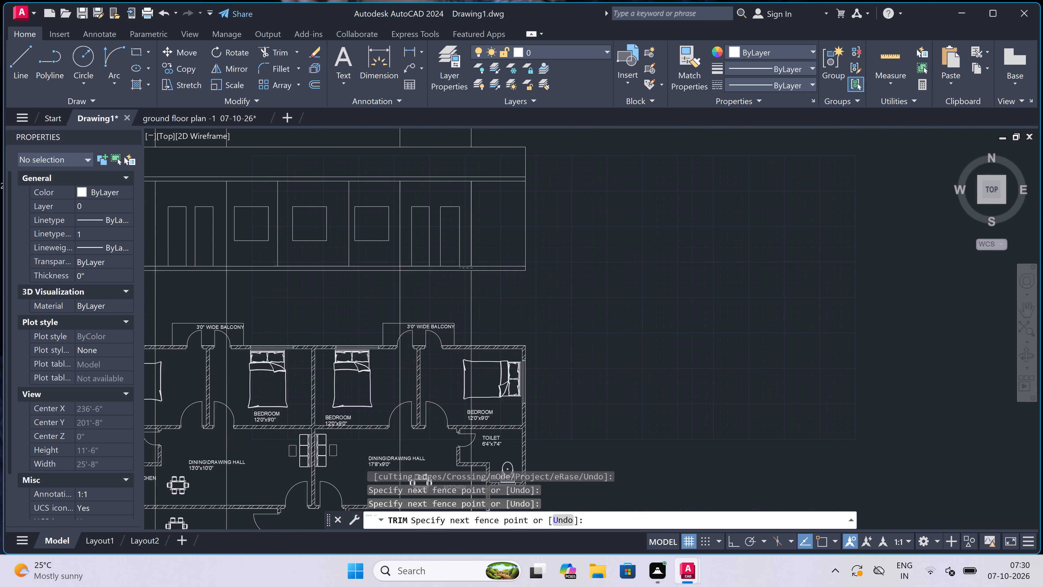
{"action": "scroll", "coordinate": [460, 268], "scroll_direction": "down", "scroll_amount": 2}
{"action": "scroll", "coordinate": [337, 271], "scroll_direction": "up", "scroll_amount": 4}
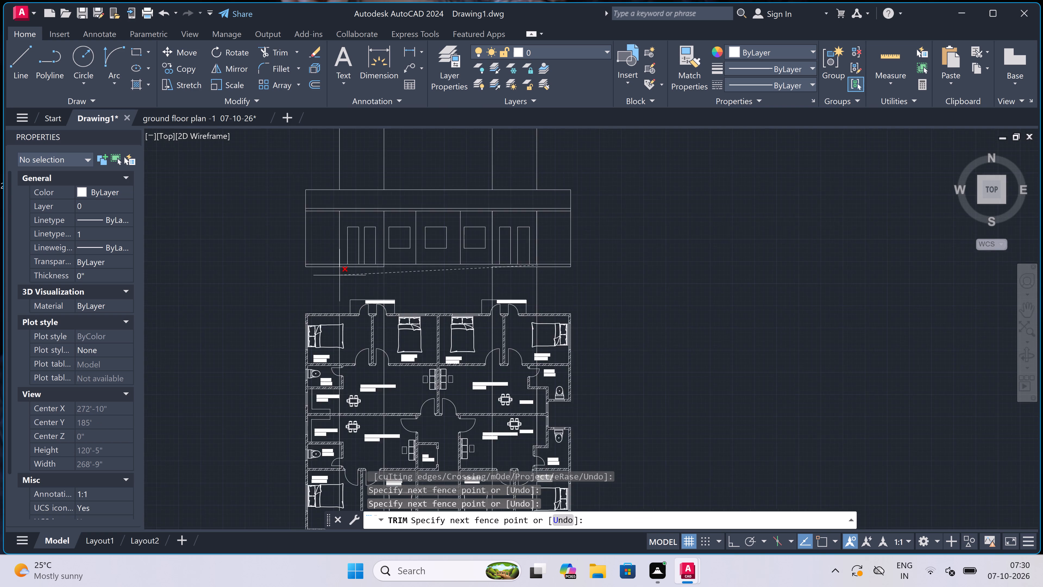
{"action": "scroll", "coordinate": [318, 242], "scroll_direction": "up", "scroll_amount": 2}
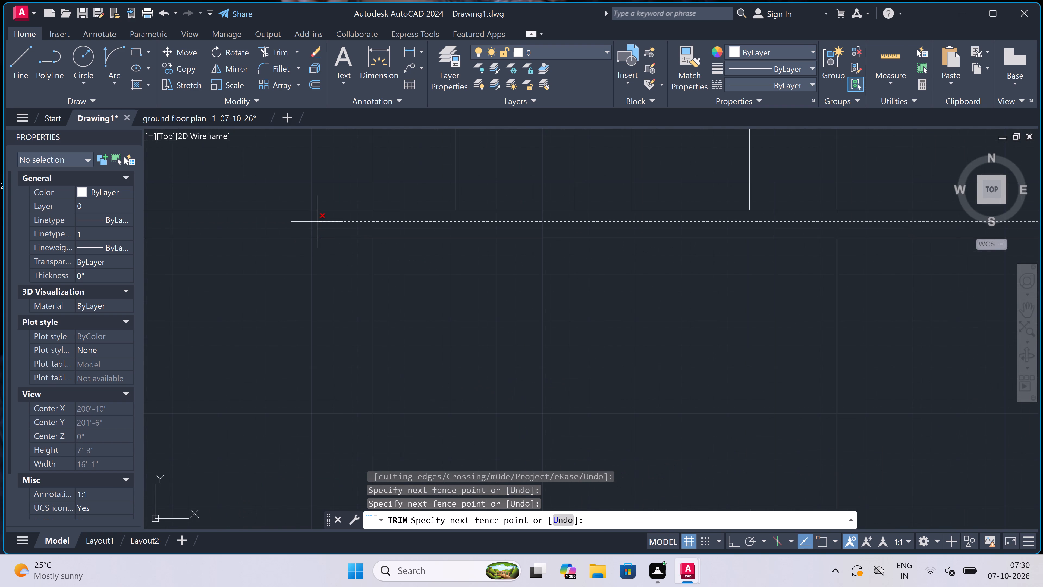
{"action": "left_click", "coordinate": [316, 222]}
Trim the projected balcony lines between the elevation's bottom slab line and the first floor plan's upper balconies.
{"action": "scroll", "coordinate": [318, 222], "scroll_direction": "down", "scroll_amount": 3}
{"action": "left_click", "coordinate": [308, 249]}
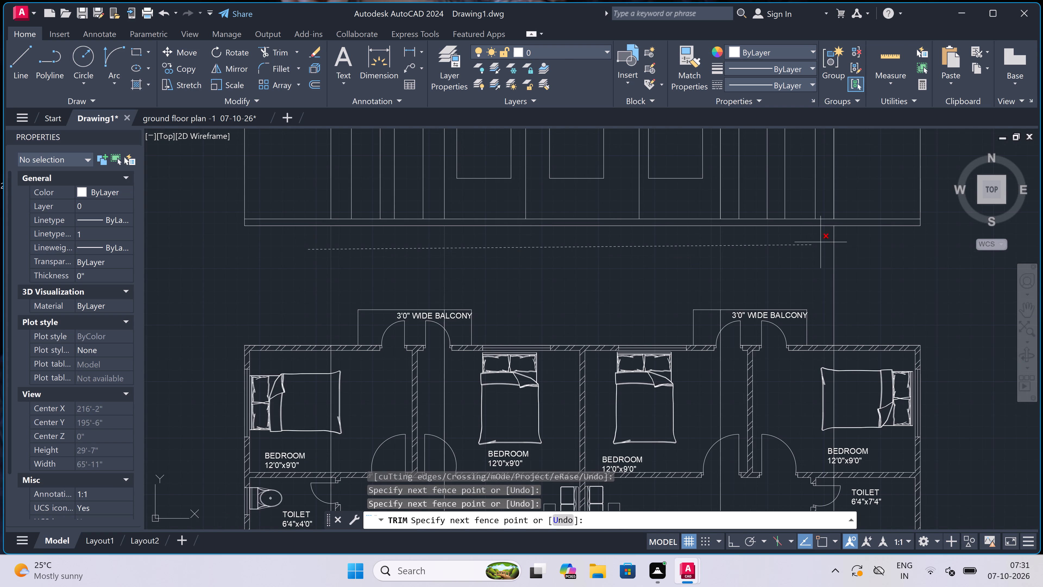
{"action": "left_click", "coordinate": [846, 241]}
Trim away the projected balcony lines extending above the elevation's top line, and end trimming.
{"action": "scroll", "coordinate": [454, 251], "scroll_direction": "down", "scroll_amount": 2}
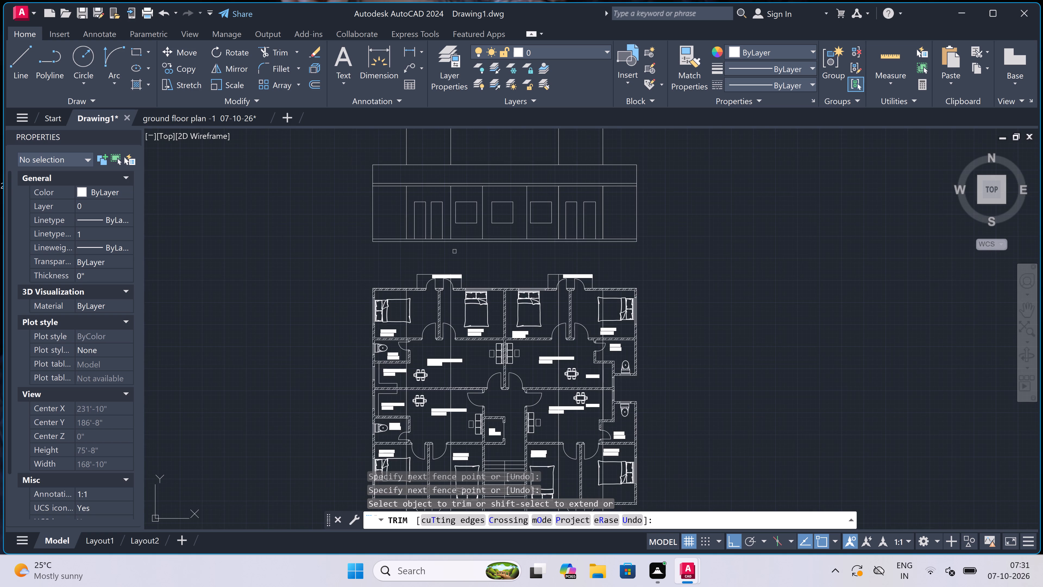
{"action": "scroll", "coordinate": [454, 251], "scroll_direction": "down", "scroll_amount": 1}
{"action": "left_click", "coordinate": [378, 170]}
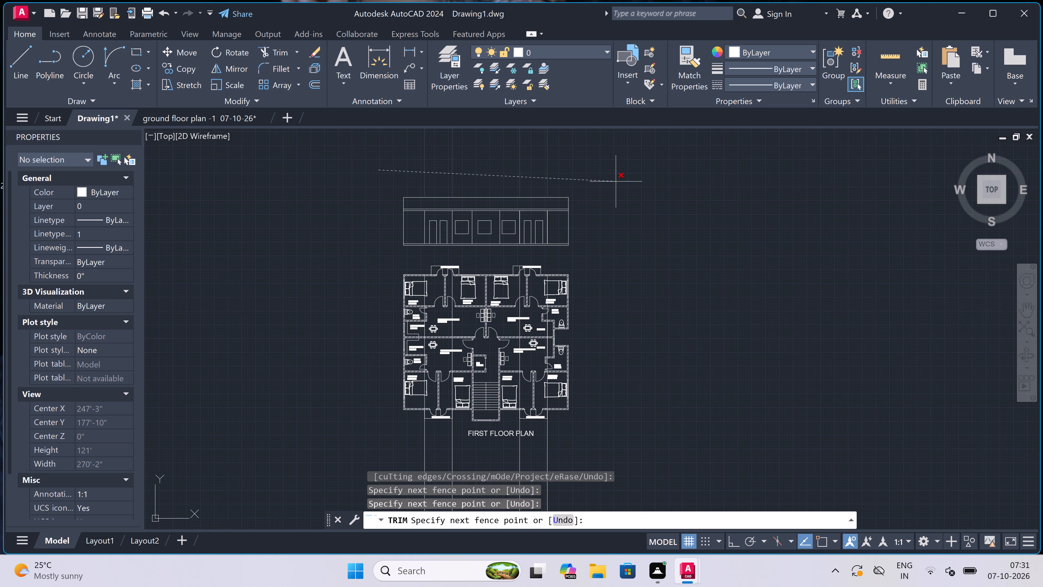
{"action": "left_click", "coordinate": [624, 181]}
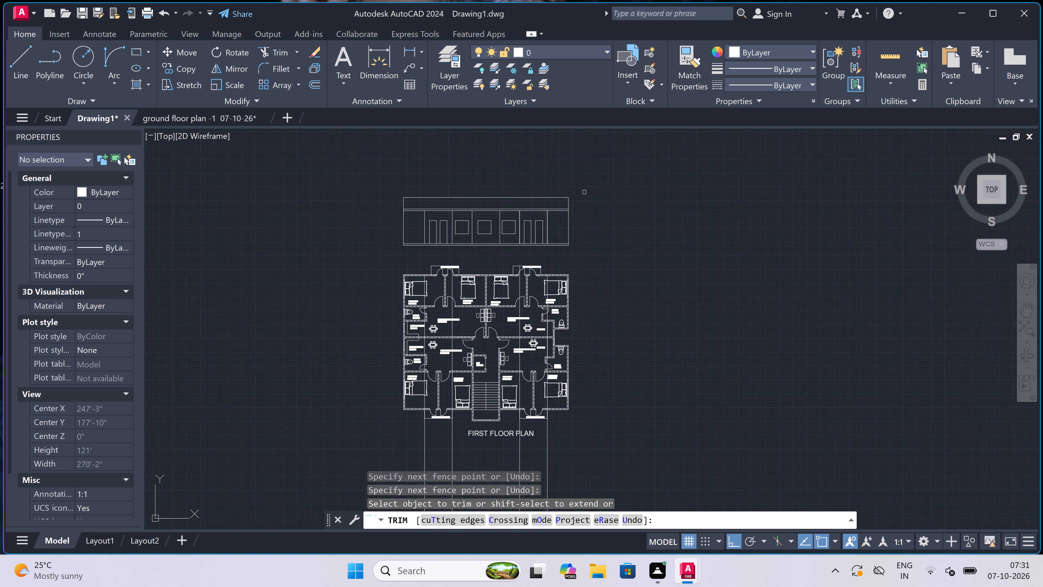
{"action": "key", "text": "Escape"}
Erase the four remaining vertical projection lines running through and below the first floor plan.
{"action": "scroll", "coordinate": [584, 191], "scroll_direction": "down", "scroll_amount": 2}
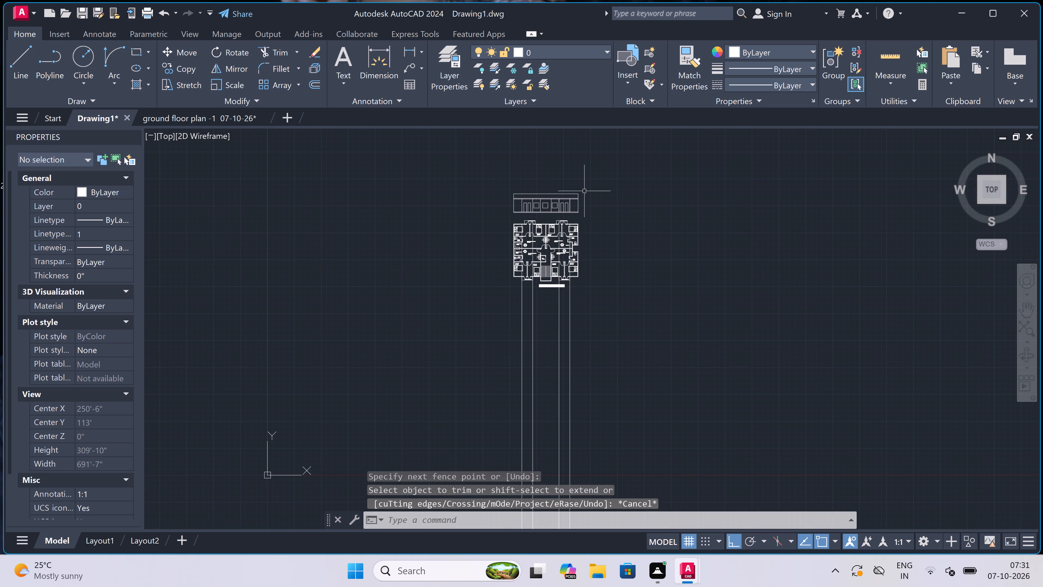
{"action": "scroll", "coordinate": [536, 328], "scroll_direction": "up", "scroll_amount": 2}
{"action": "left_click", "coordinate": [700, 269]}
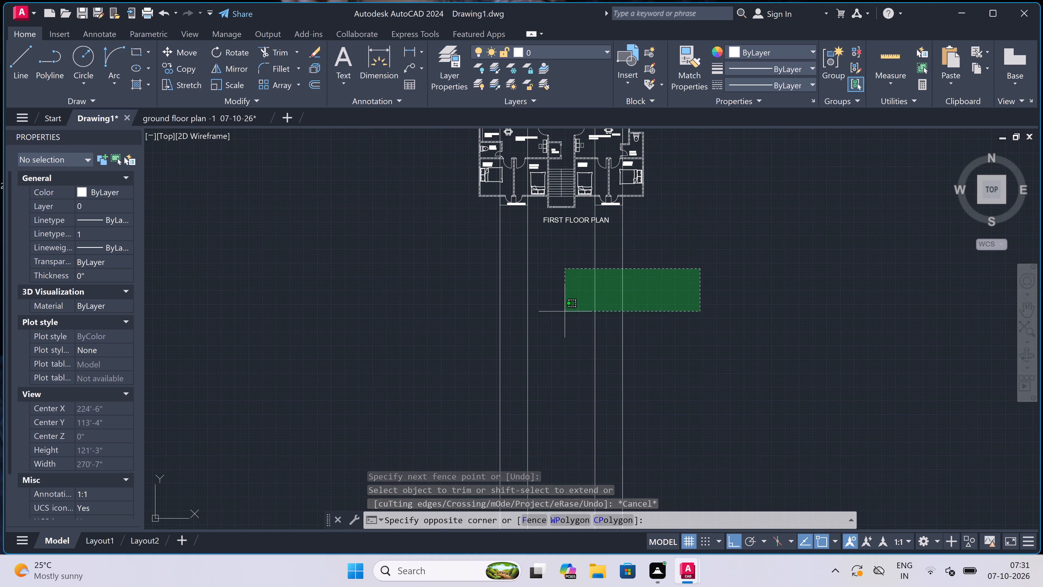
{"action": "left_click", "coordinate": [451, 335]}
{"action": "key", "text": "Delete"}
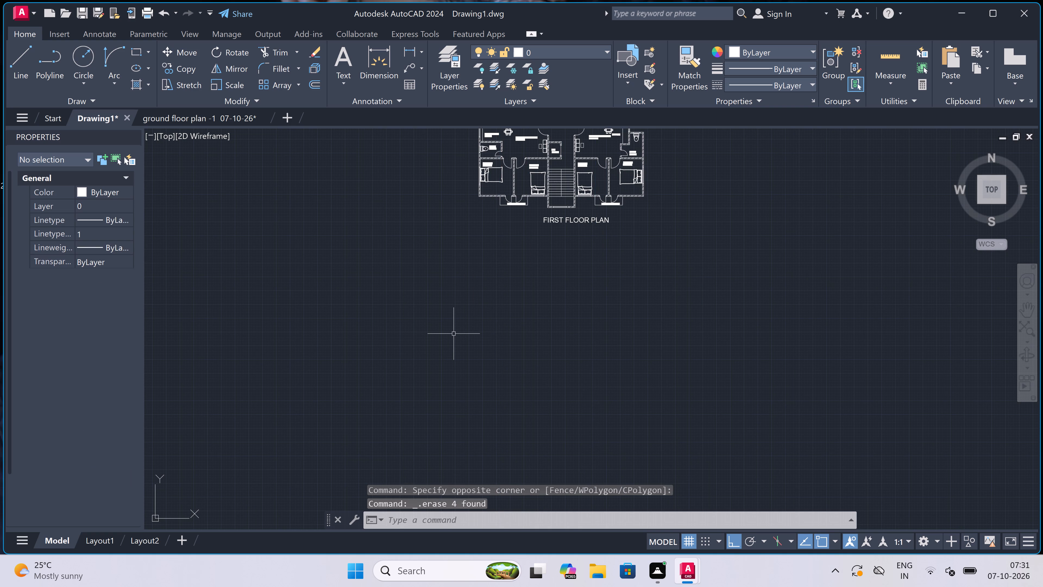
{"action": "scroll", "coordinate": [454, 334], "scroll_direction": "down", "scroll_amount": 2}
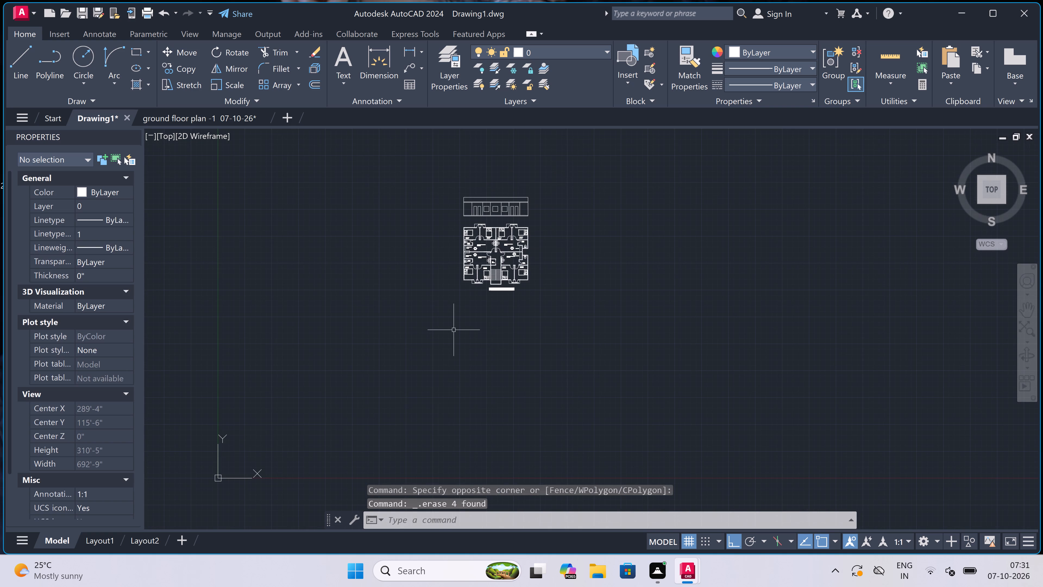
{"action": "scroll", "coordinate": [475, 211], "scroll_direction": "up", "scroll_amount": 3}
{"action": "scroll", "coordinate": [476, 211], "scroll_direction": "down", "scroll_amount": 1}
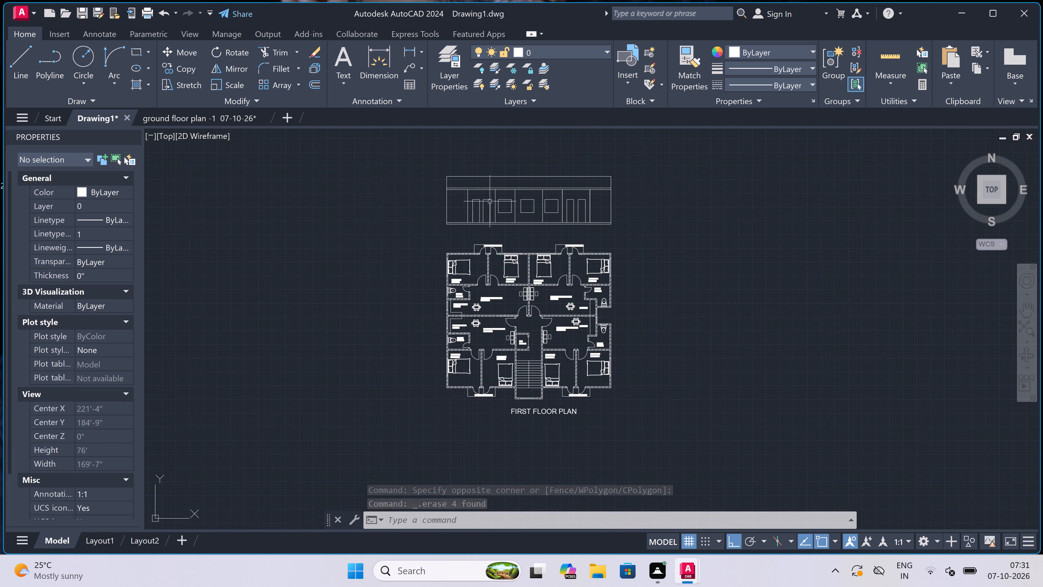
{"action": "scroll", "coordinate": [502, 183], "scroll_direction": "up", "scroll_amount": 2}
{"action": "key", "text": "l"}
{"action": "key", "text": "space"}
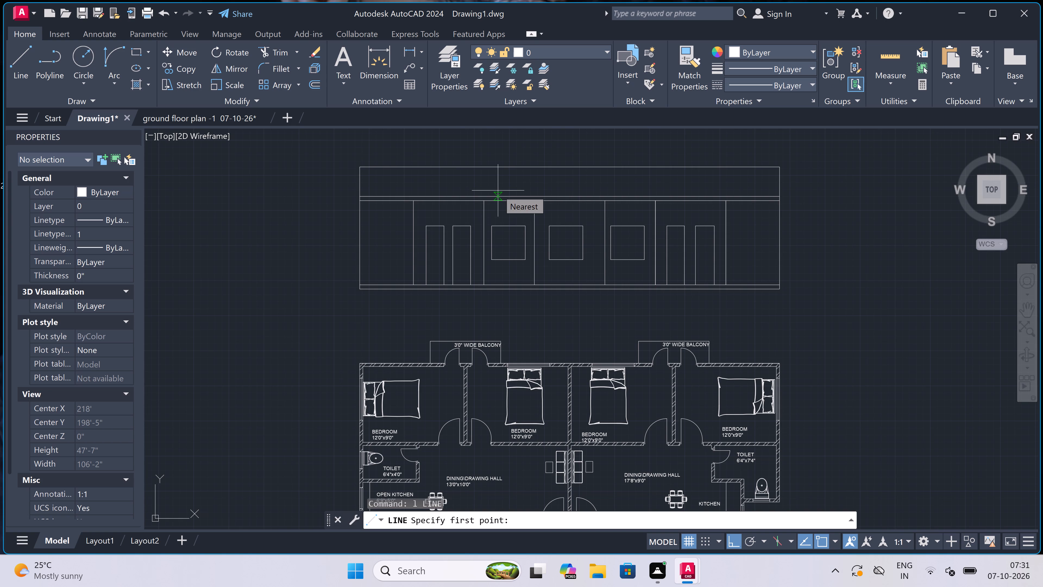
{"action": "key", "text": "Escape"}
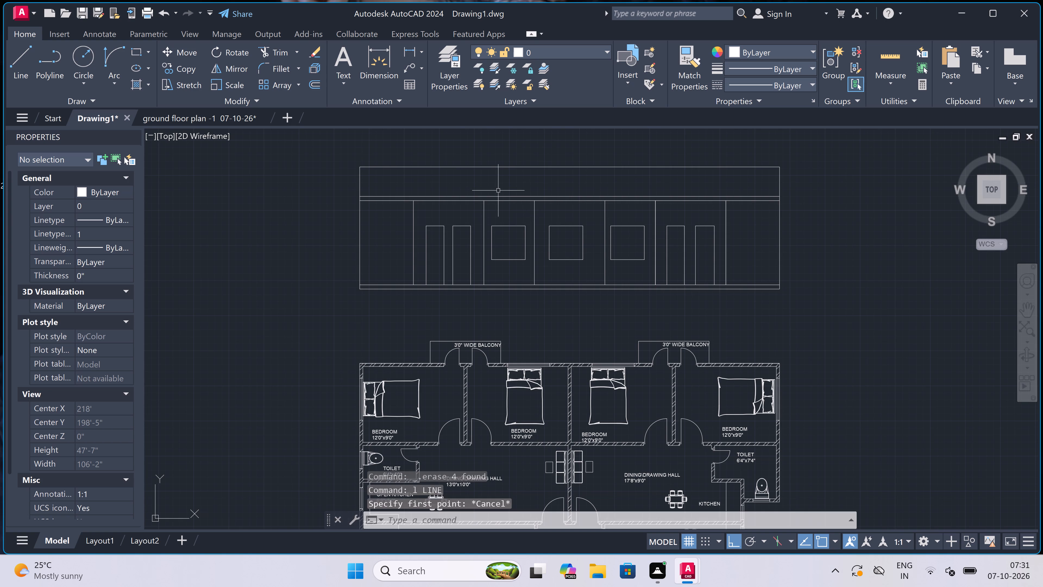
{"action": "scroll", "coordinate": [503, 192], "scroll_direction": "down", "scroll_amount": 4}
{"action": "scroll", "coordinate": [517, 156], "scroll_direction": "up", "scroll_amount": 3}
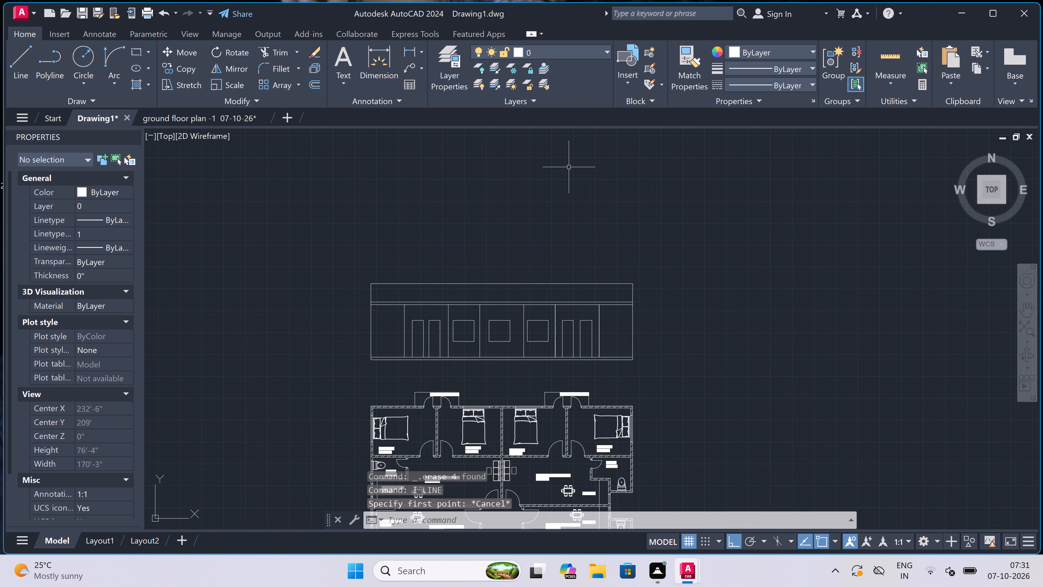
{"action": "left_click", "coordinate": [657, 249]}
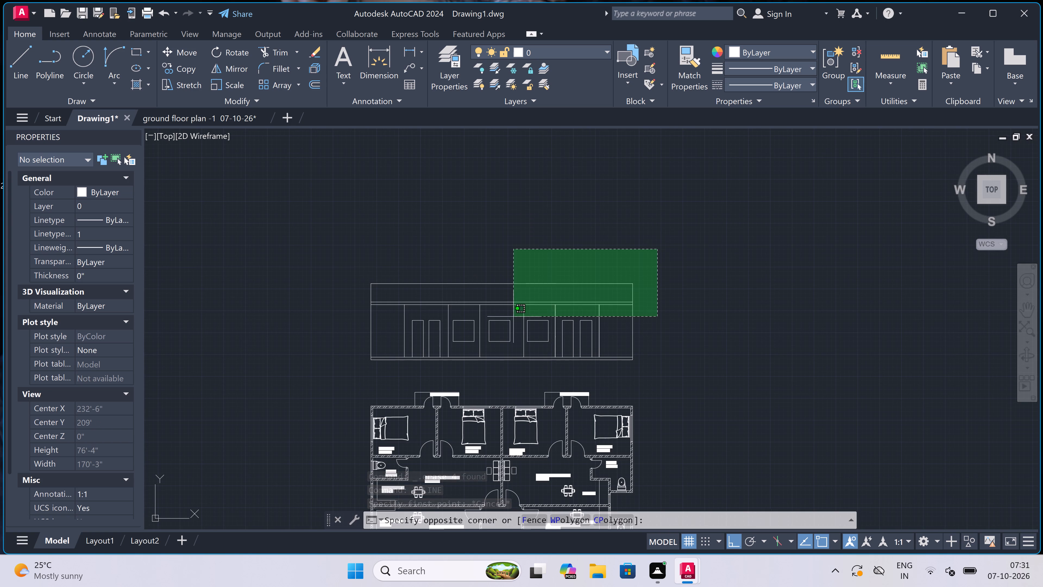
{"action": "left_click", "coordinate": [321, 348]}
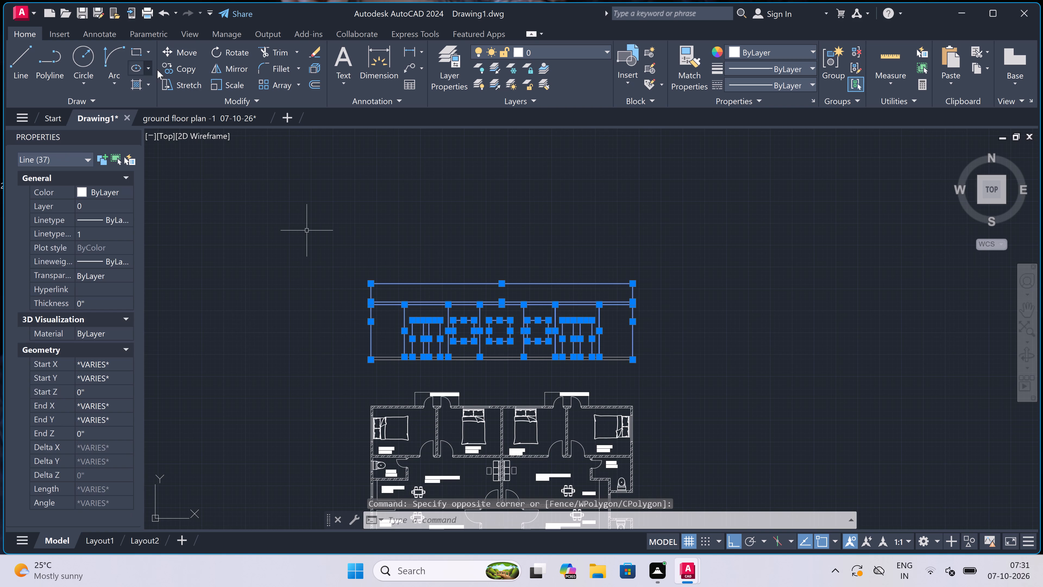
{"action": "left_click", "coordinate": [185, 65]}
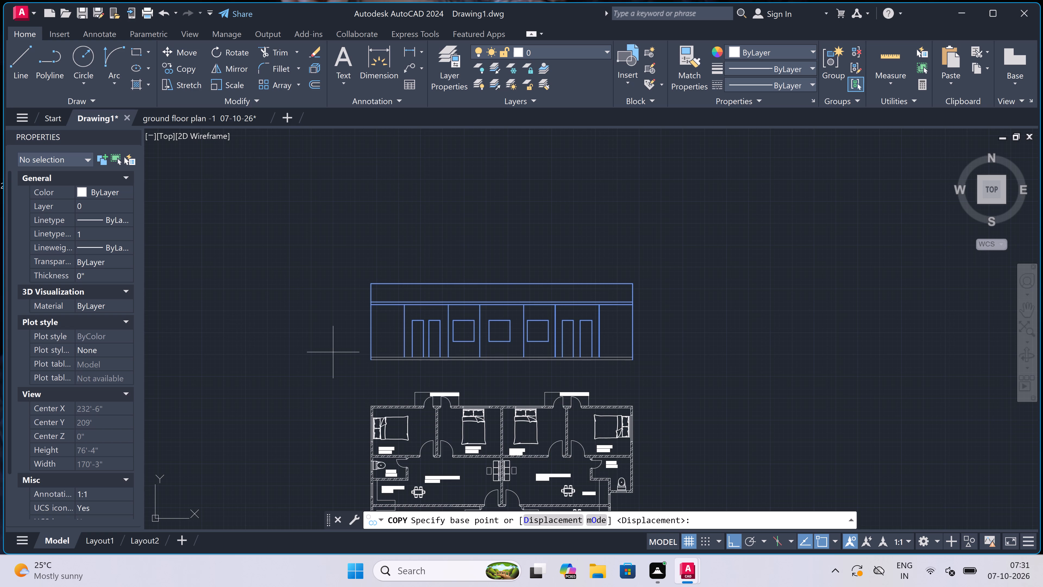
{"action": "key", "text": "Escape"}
Draw the elevation's left balcony railing: a 3' vertical line from the base line, then a horizontal line to the balcony's other edge.
{"action": "type", "text": "l"}
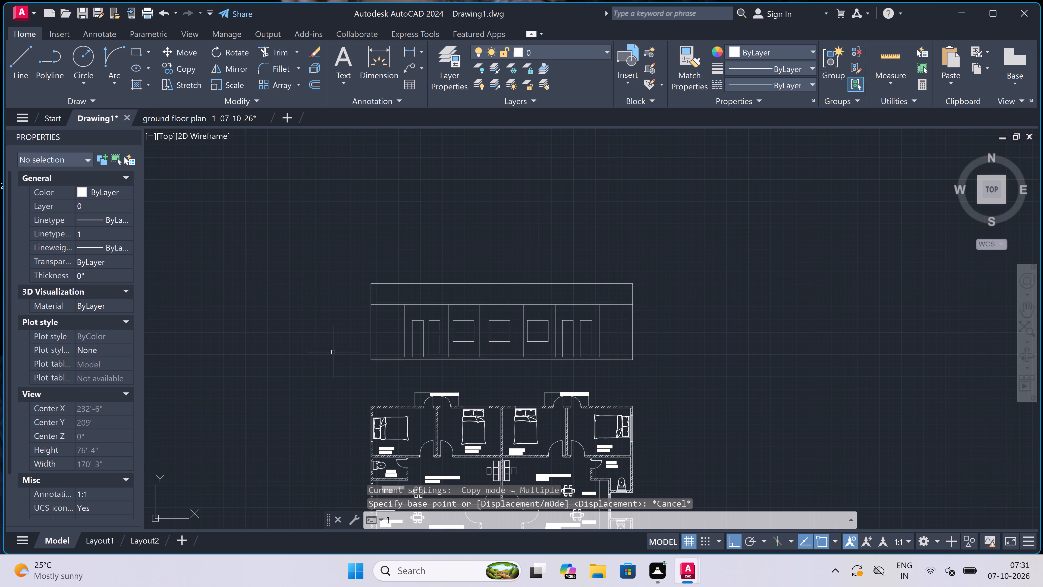
{"action": "key", "text": "space"}
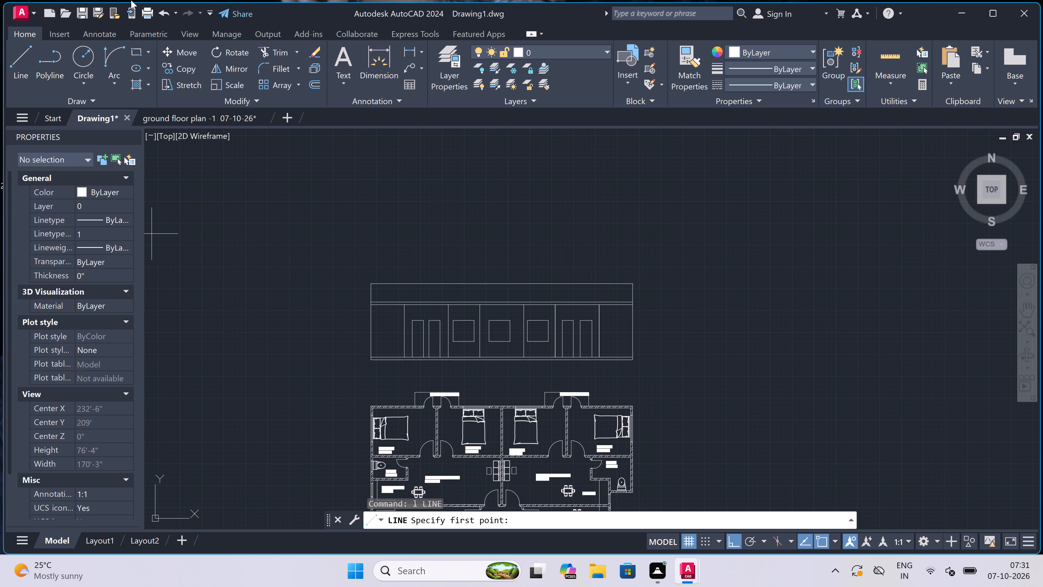
{"action": "scroll", "coordinate": [450, 333], "scroll_direction": "down", "scroll_amount": 2}
{"action": "scroll", "coordinate": [440, 337], "scroll_direction": "up", "scroll_amount": 4}
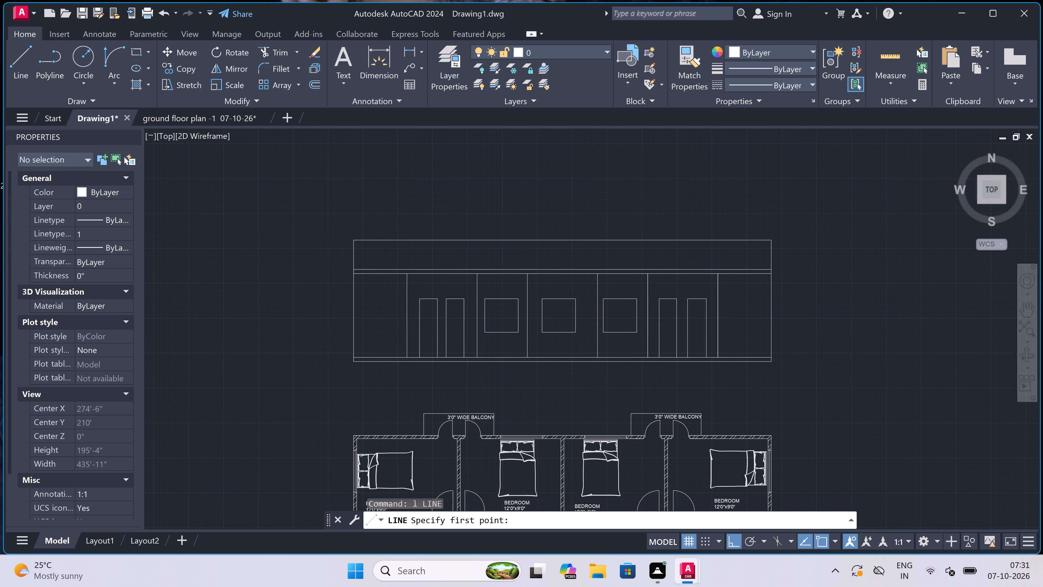
{"action": "scroll", "coordinate": [415, 350], "scroll_direction": "up", "scroll_amount": 2}
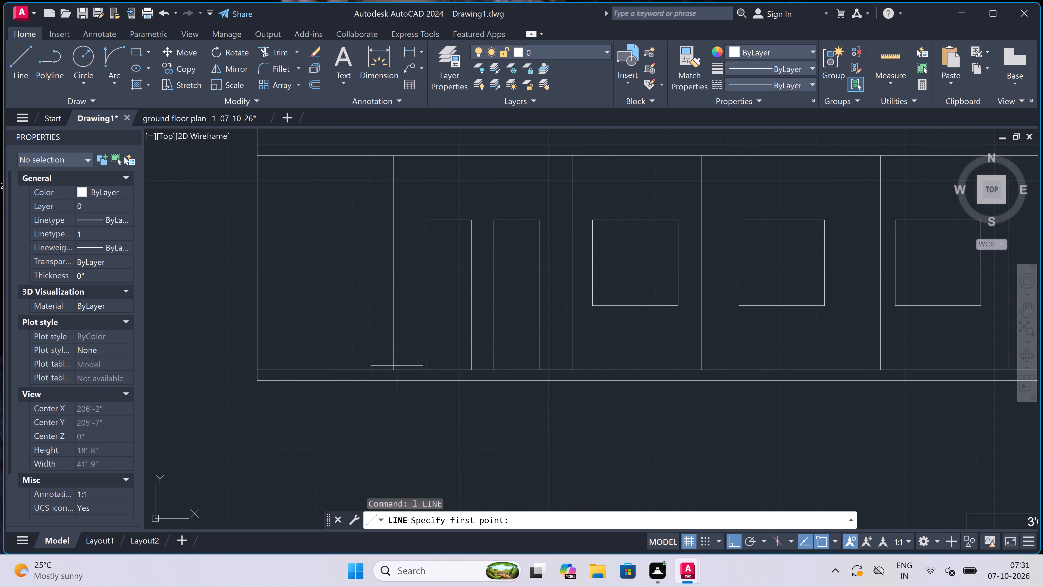
{"action": "left_click", "coordinate": [395, 373]}
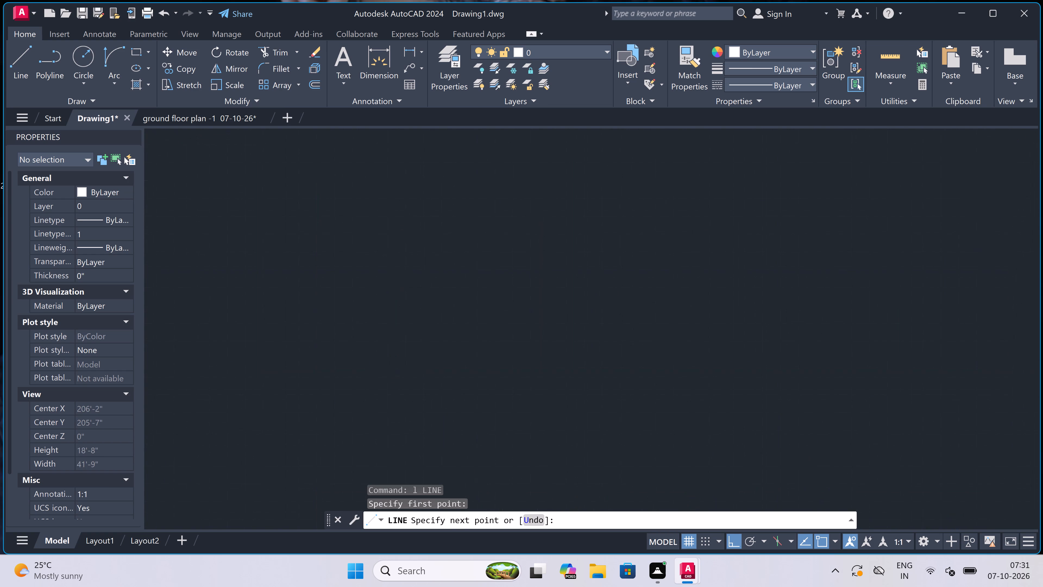
{"action": "key", "text": "3"}
{"action": "type", "text": "'"}
{"action": "key", "text": "space"}
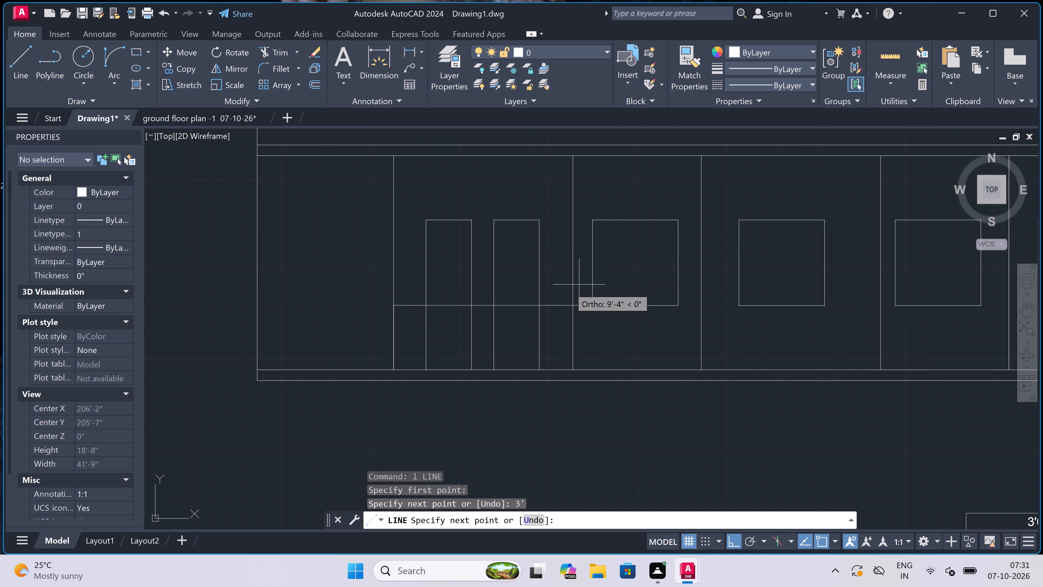
{"action": "left_click", "coordinate": [567, 307]}
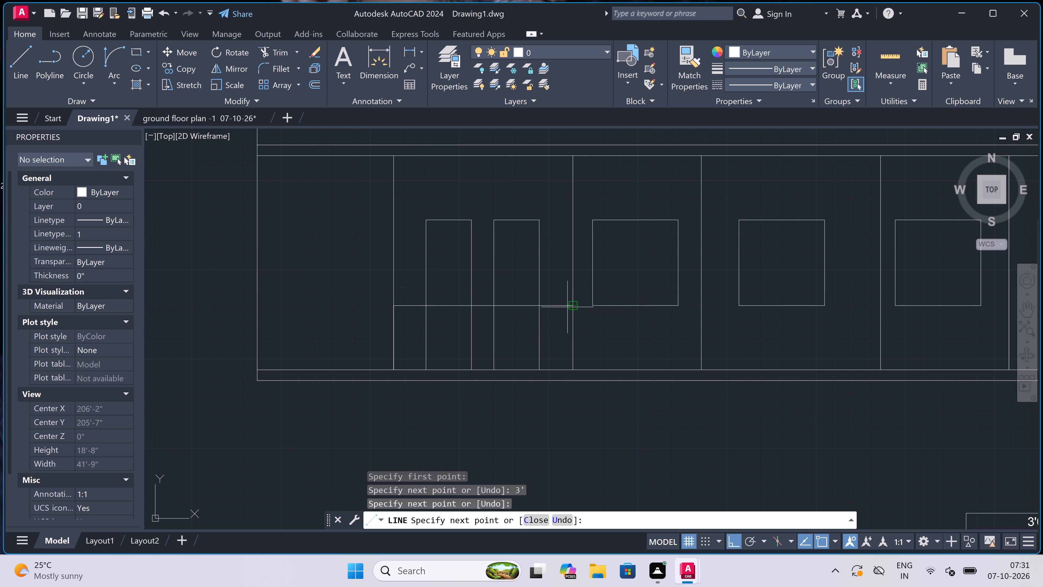
{"action": "key", "text": "Escape"}
Draw the right balcony railing in the elevation with a 3' vertical line and a horizontal line to the opposite balcony edge.
{"action": "key", "text": "space"}
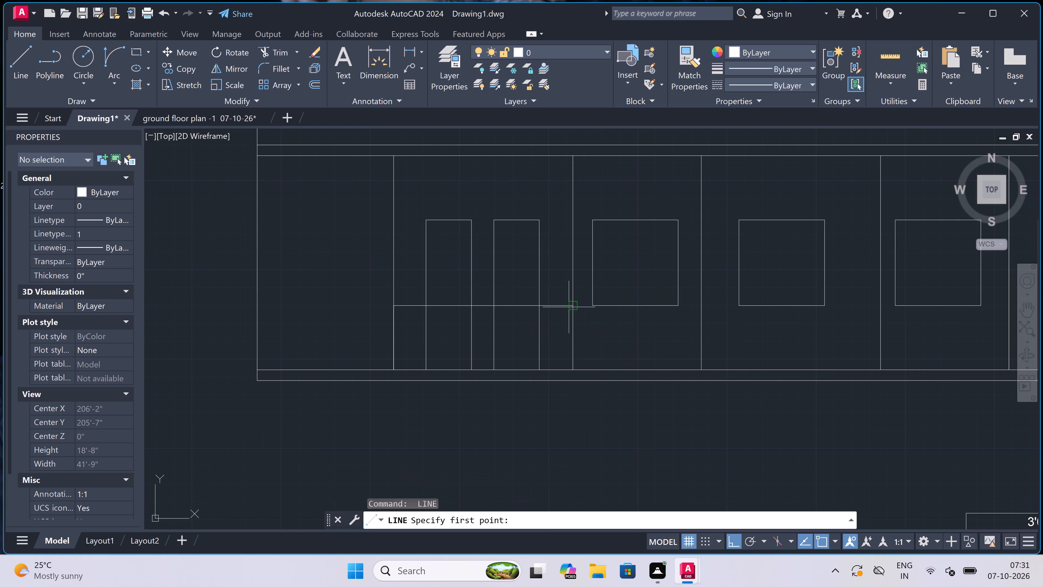
{"action": "scroll", "coordinate": [396, 288], "scroll_direction": "down", "scroll_amount": 3}
{"action": "scroll", "coordinate": [543, 278], "scroll_direction": "up", "scroll_amount": 3}
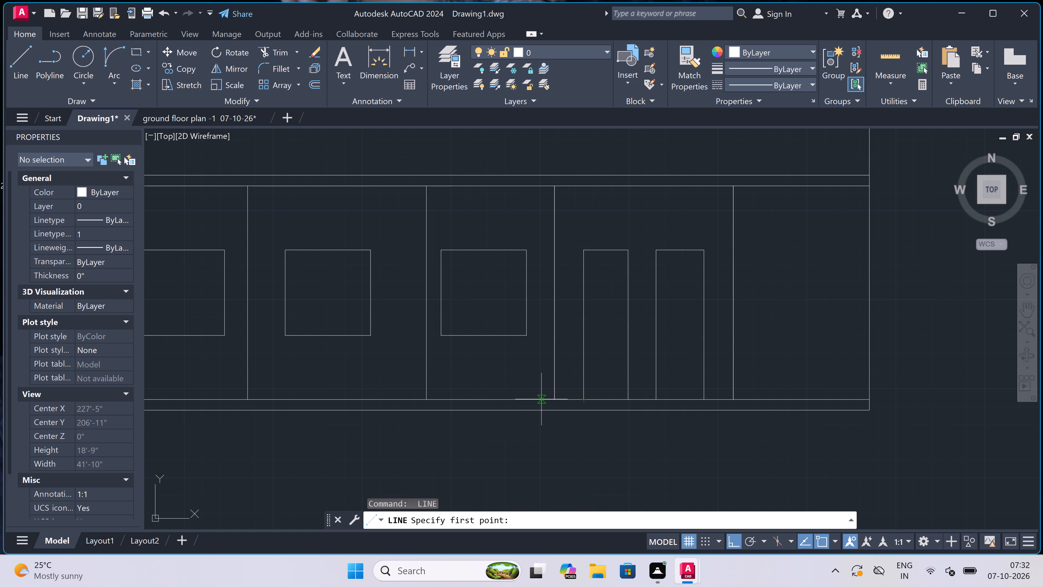
{"action": "left_click", "coordinate": [557, 398]}
{"action": "type", "text": "3'"}
{"action": "key", "text": "space"}
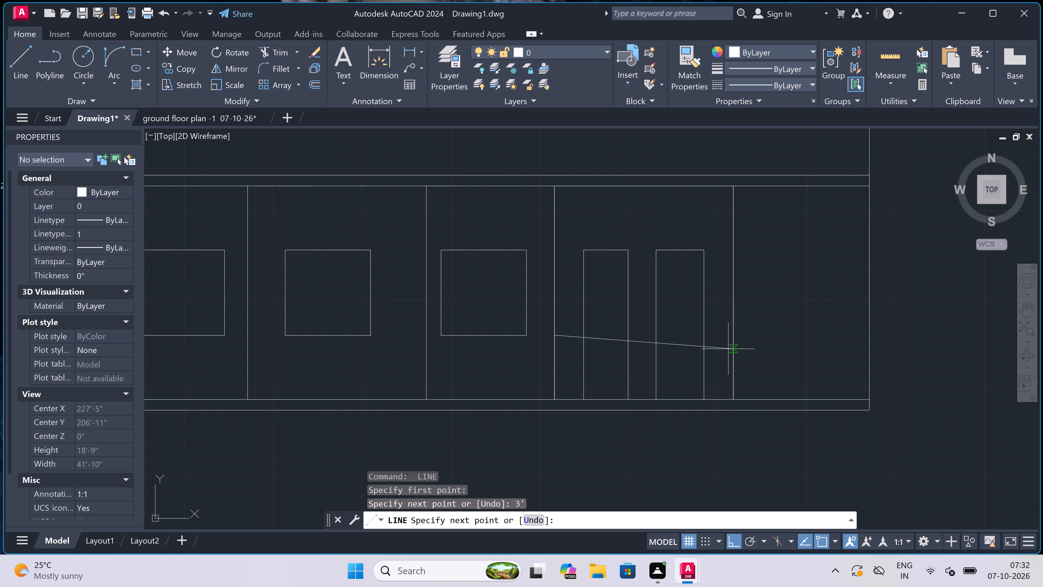
{"action": "left_click", "coordinate": [733, 338]}
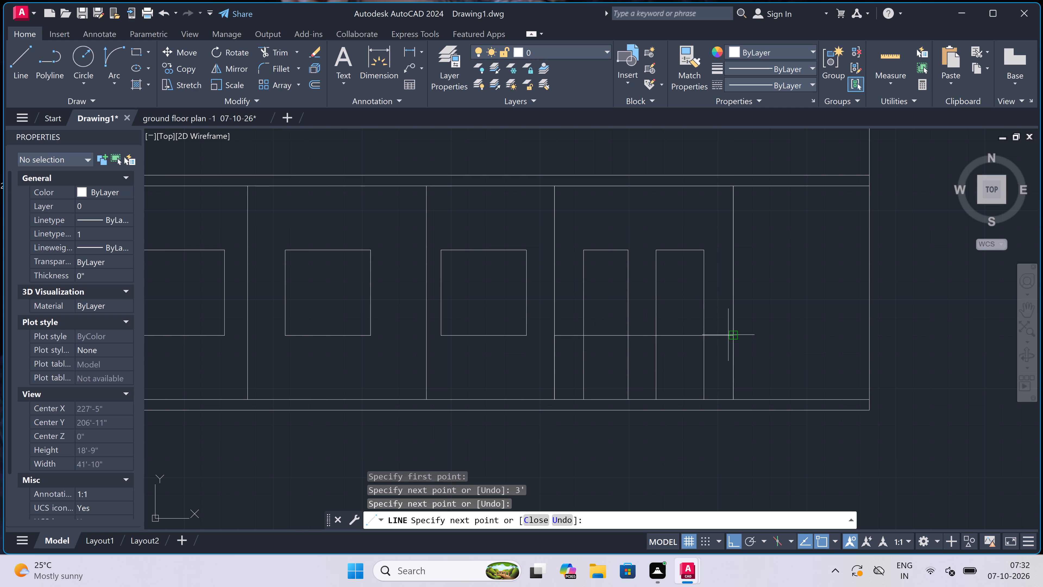
{"action": "key", "text": "Escape"}
Draw a rectangle slightly inset inside the left door of the elevation's right balcony as its inner door panel.
{"action": "type", "text": "rec"}
{"action": "key", "text": "space"}
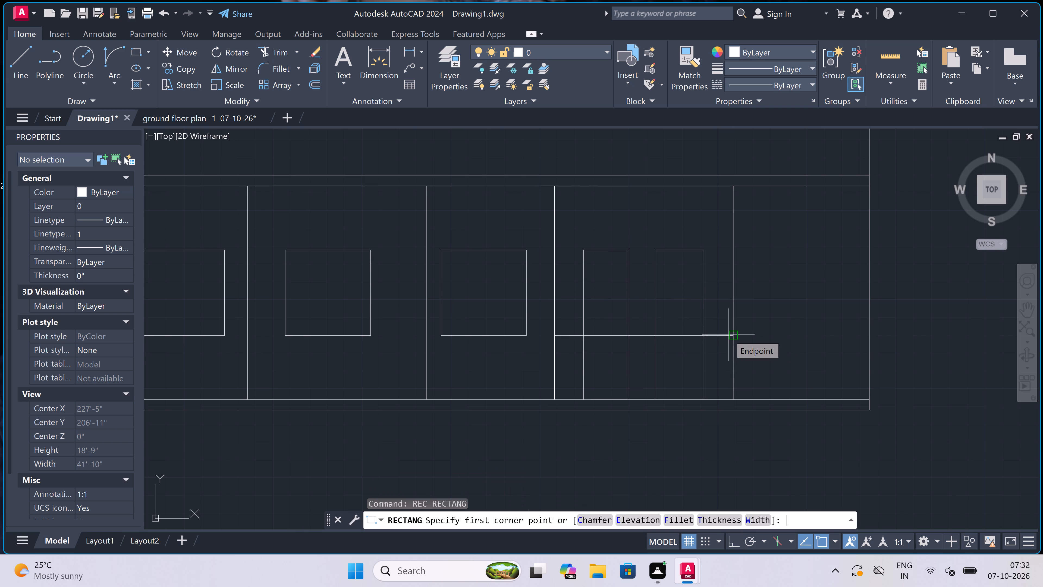
{"action": "scroll", "coordinate": [580, 259], "scroll_direction": "up", "scroll_amount": 2}
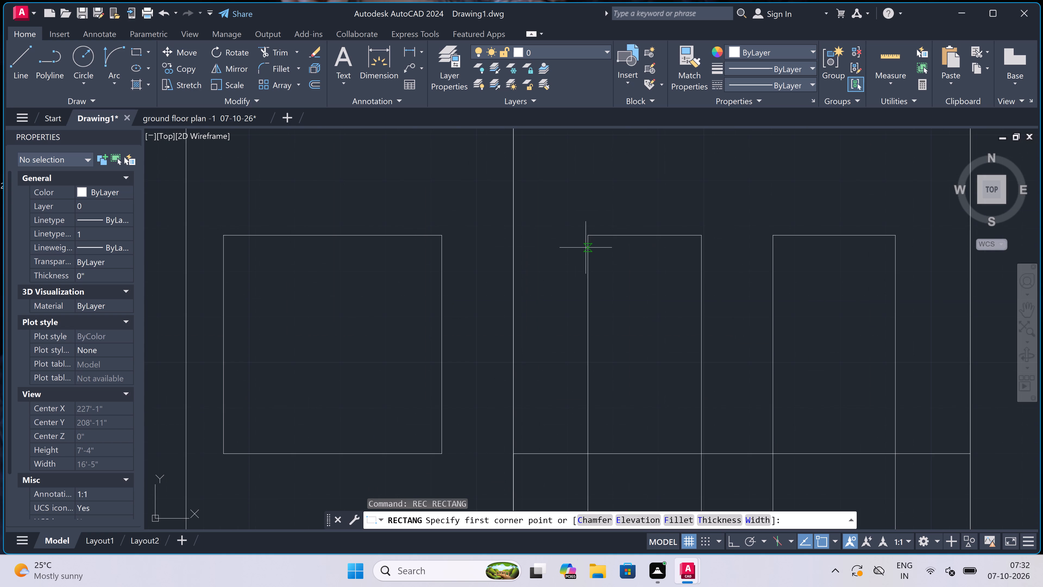
{"action": "scroll", "coordinate": [586, 248], "scroll_direction": "up", "scroll_amount": 2}
{"action": "scroll", "coordinate": [606, 220], "scroll_direction": "up", "scroll_amount": 1}
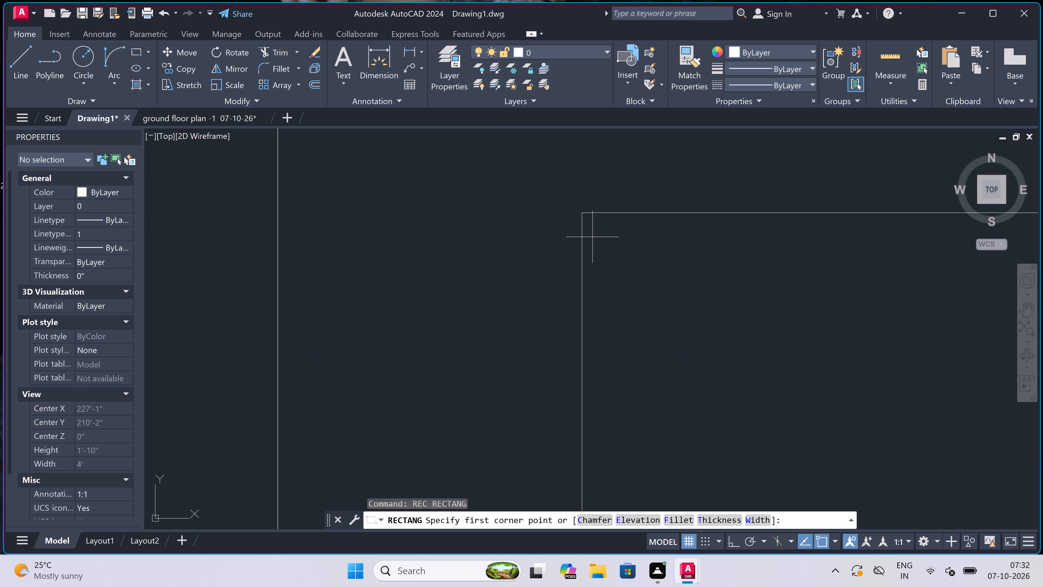
{"action": "left_click", "coordinate": [599, 232]}
{"action": "scroll", "coordinate": [655, 277], "scroll_direction": "down", "scroll_amount": 4}
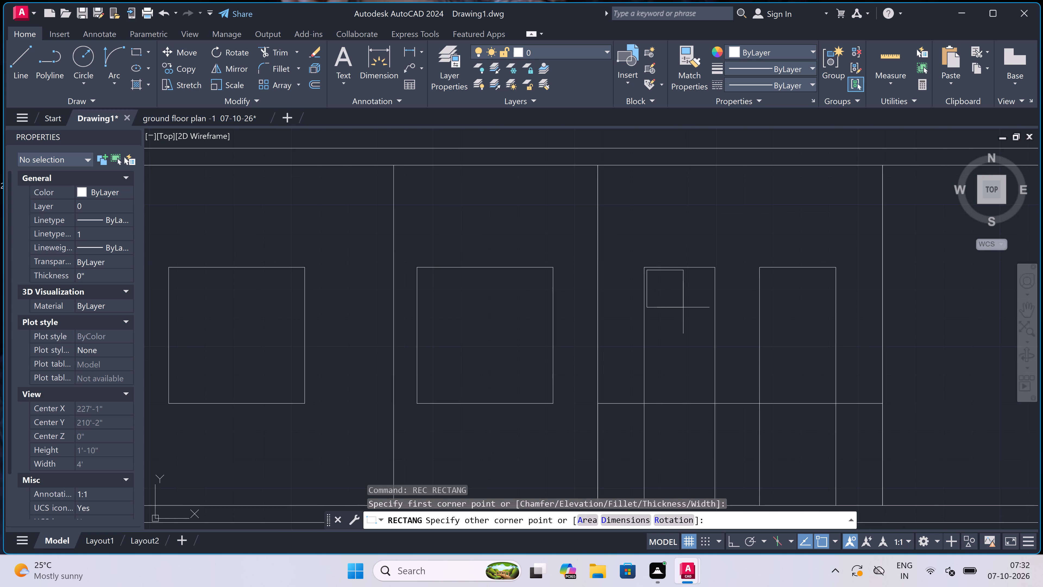
{"action": "scroll", "coordinate": [692, 336], "scroll_direction": "down", "scroll_amount": 2}
{"action": "scroll", "coordinate": [709, 377], "scroll_direction": "up", "scroll_amount": 2}
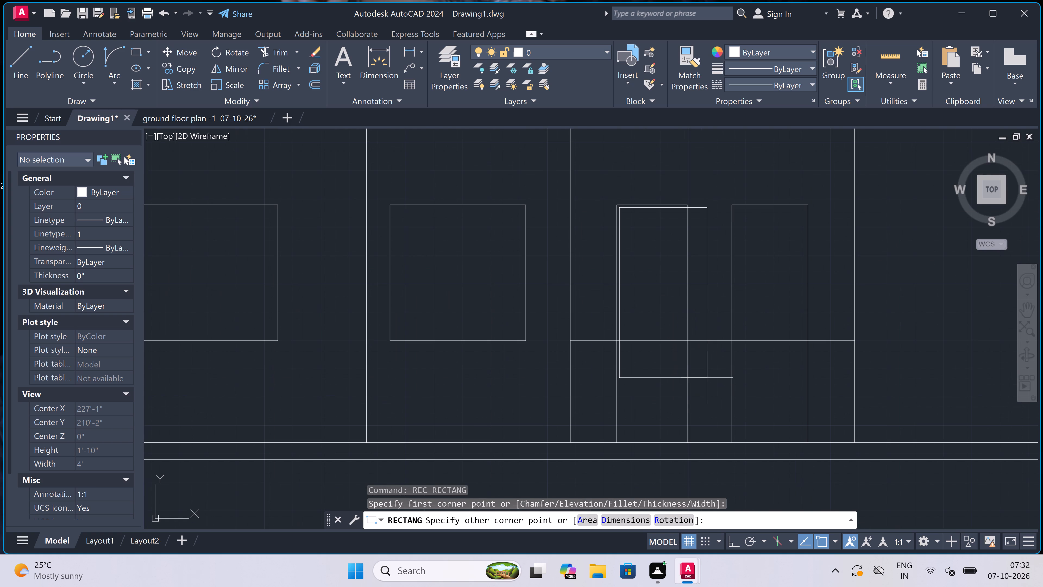
{"action": "scroll", "coordinate": [676, 426], "scroll_direction": "up", "scroll_amount": 2}
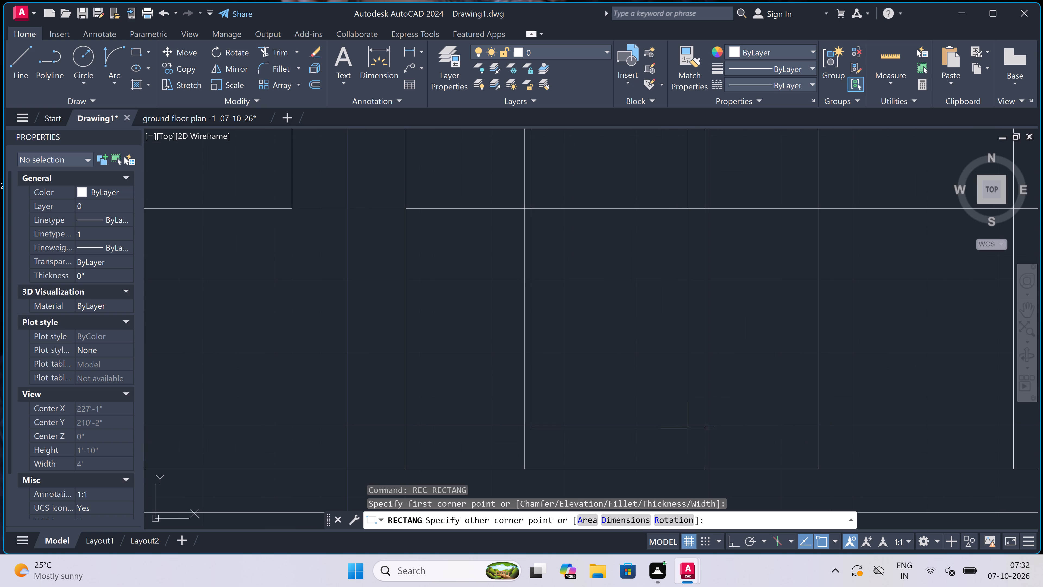
{"action": "scroll", "coordinate": [692, 460], "scroll_direction": "up", "scroll_amount": 2}
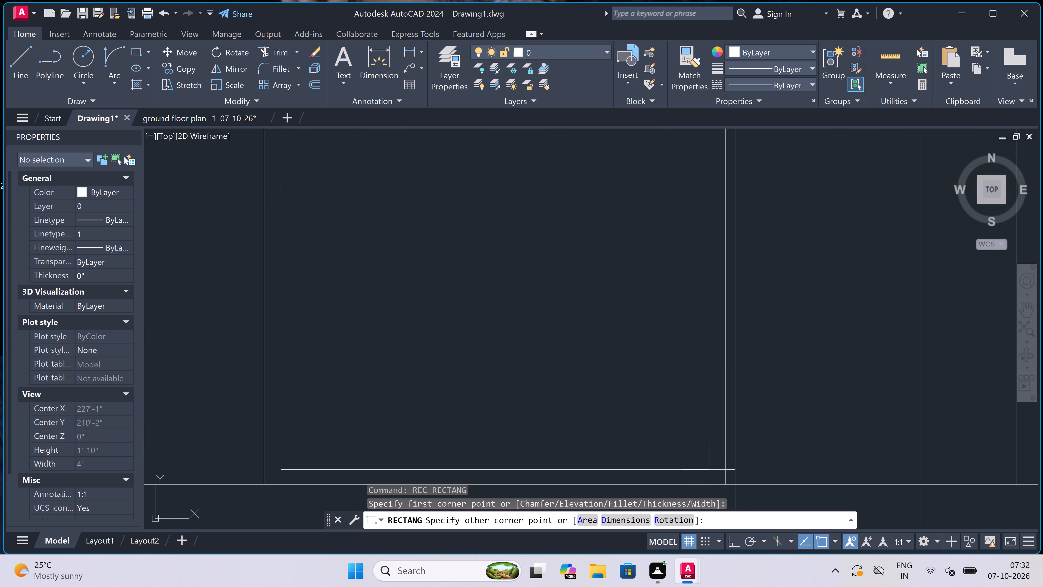
{"action": "left_click", "coordinate": [708, 468]}
Draw a knob circle of about 2" radius near the left edge of the inset door panel, just above the railing line.
{"action": "scroll", "coordinate": [409, 283], "scroll_direction": "down", "scroll_amount": 3}
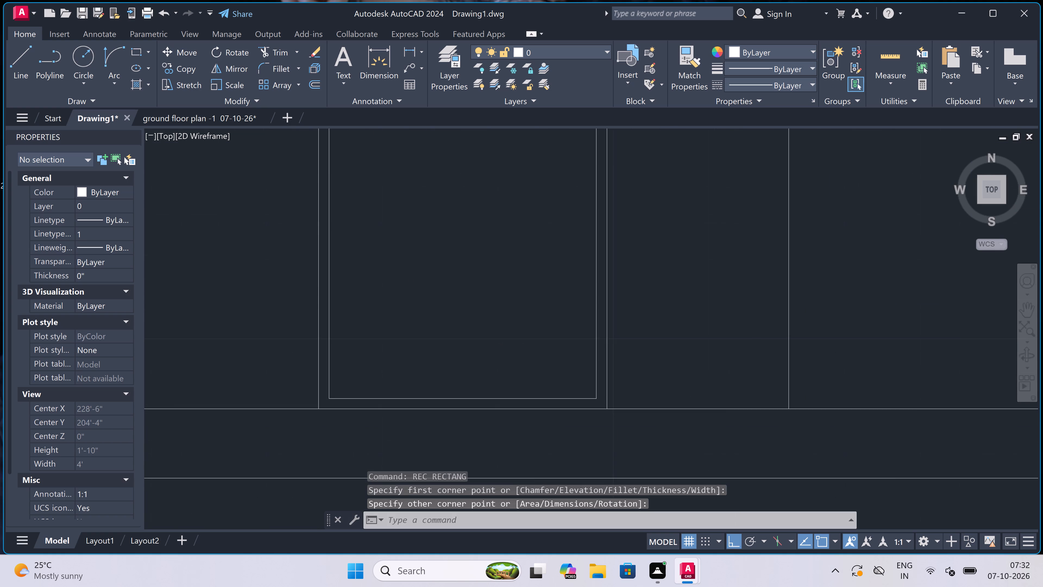
{"action": "scroll", "coordinate": [416, 268], "scroll_direction": "down", "scroll_amount": 2}
{"action": "scroll", "coordinate": [416, 251], "scroll_direction": "up", "scroll_amount": 1}
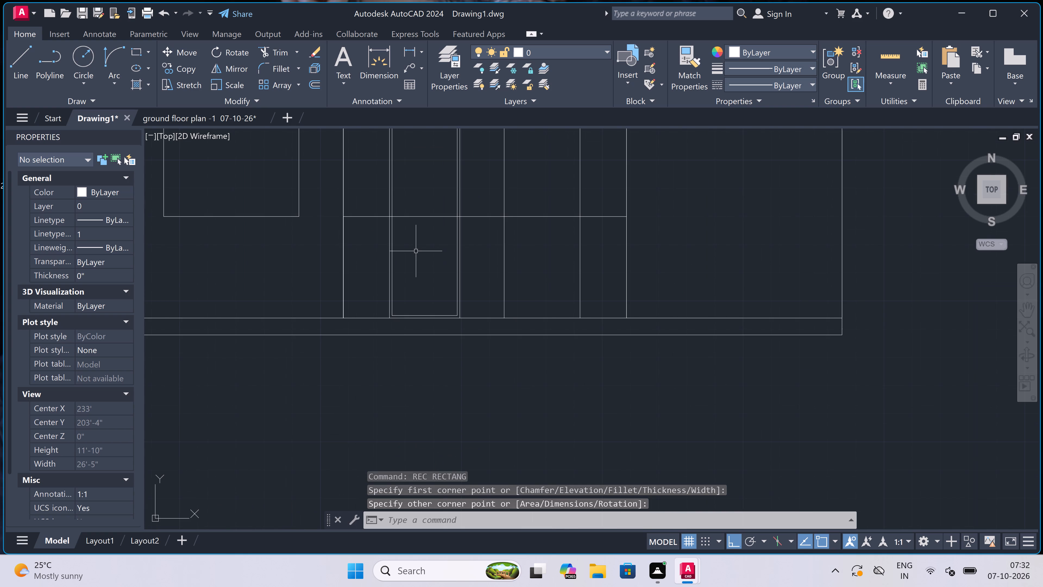
{"action": "scroll", "coordinate": [416, 251], "scroll_direction": "down", "scroll_amount": 1}
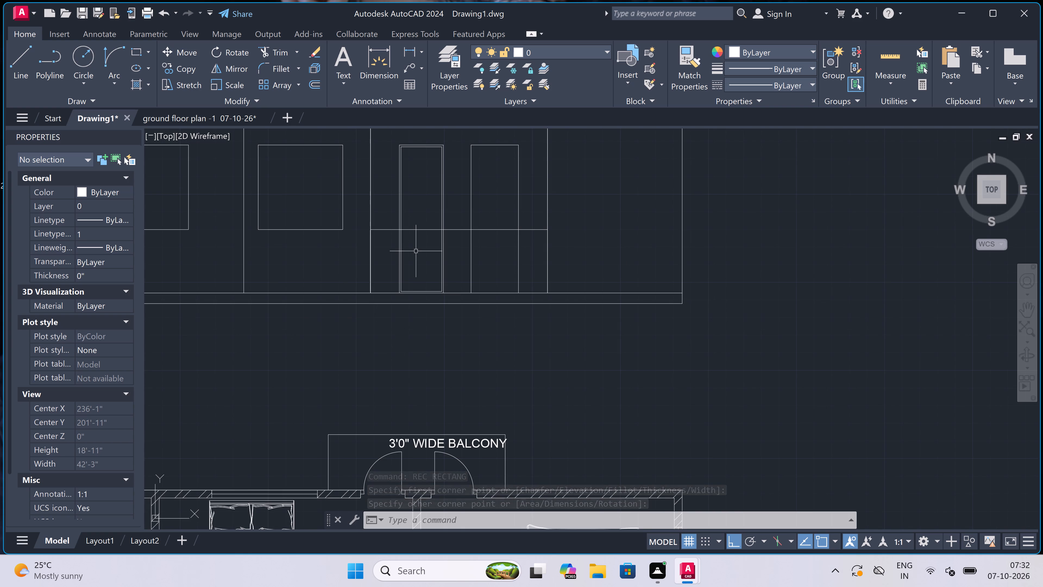
{"action": "scroll", "coordinate": [416, 251], "scroll_direction": "down", "scroll_amount": 3}
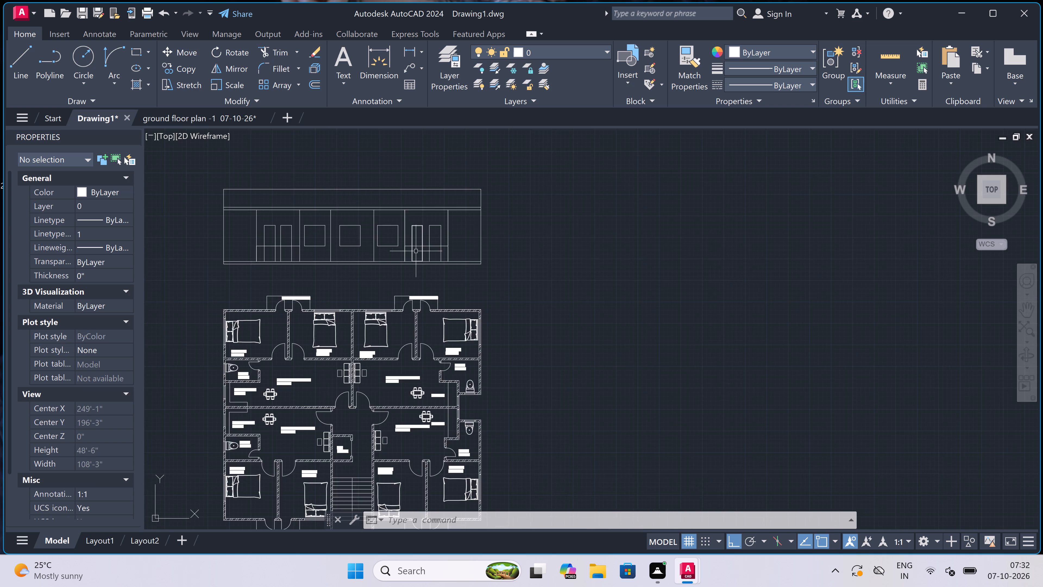
{"action": "scroll", "coordinate": [416, 251], "scroll_direction": "down", "scroll_amount": 1}
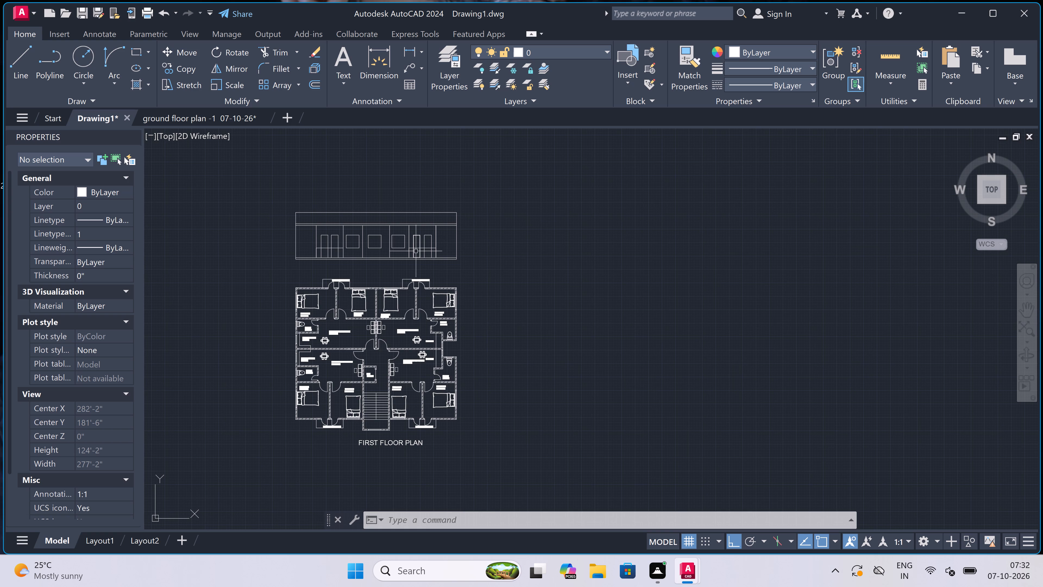
{"action": "scroll", "coordinate": [416, 251], "scroll_direction": "up", "scroll_amount": 5}
{"action": "scroll", "coordinate": [416, 251], "scroll_direction": "down", "scroll_amount": 1}
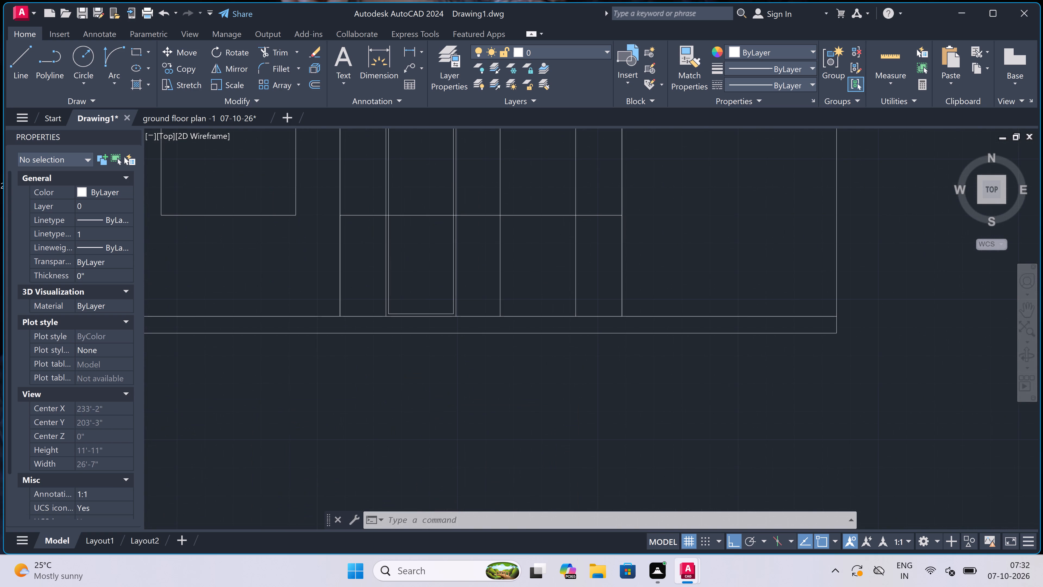
{"action": "scroll", "coordinate": [409, 213], "scroll_direction": "up", "scroll_amount": 1}
{"action": "type", "text": "c"}
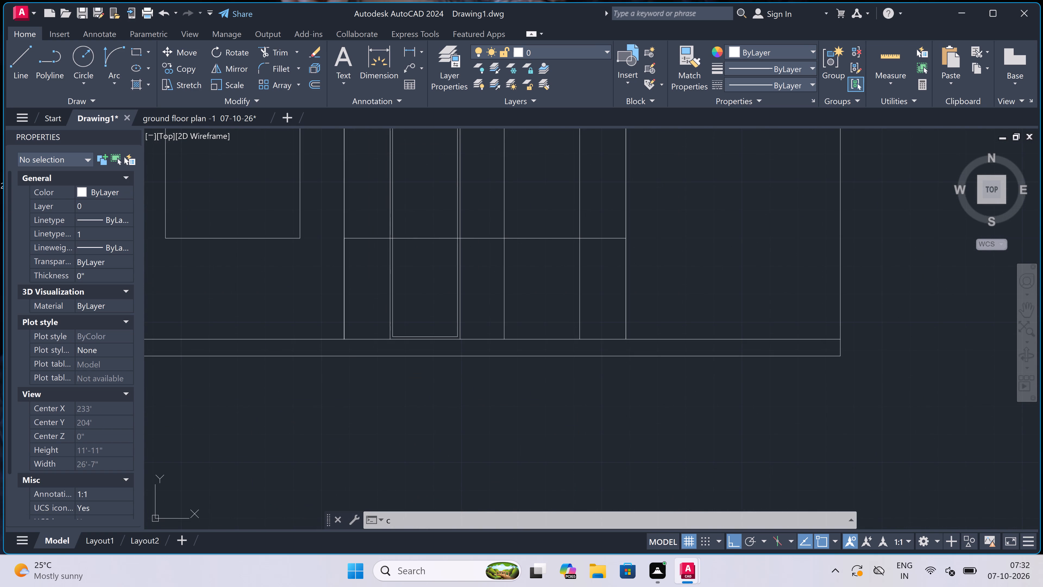
{"action": "key", "text": "space"}
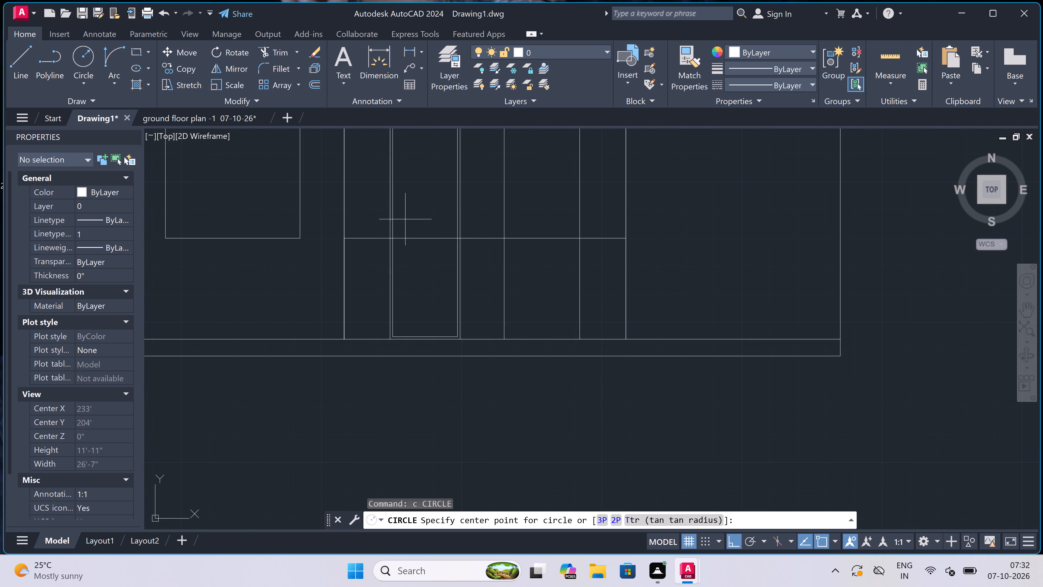
{"action": "scroll", "coordinate": [405, 217], "scroll_direction": "down", "scroll_amount": 1}
{"action": "scroll", "coordinate": [405, 217], "scroll_direction": "up", "scroll_amount": 2}
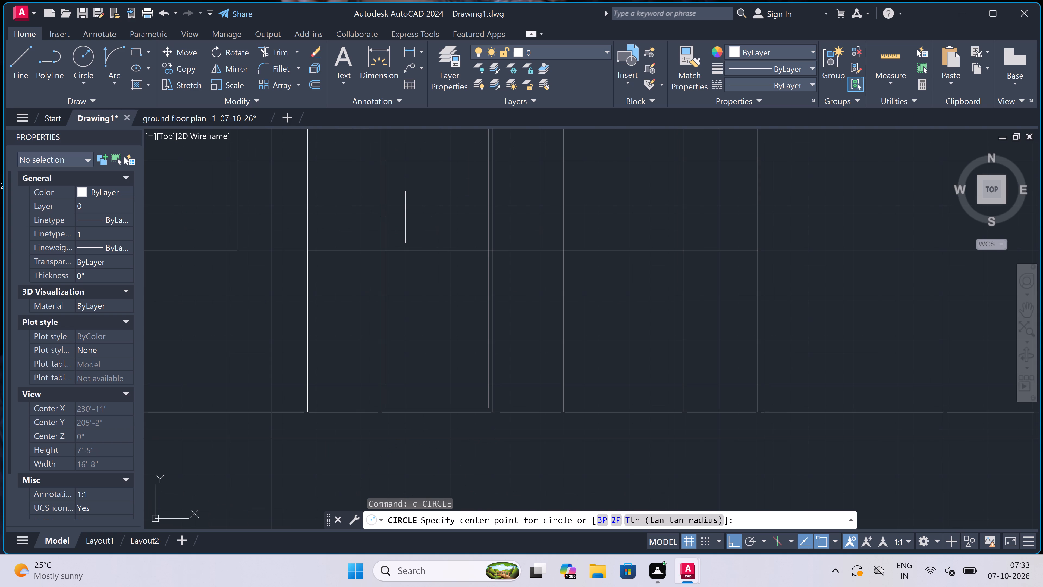
{"action": "left_click", "coordinate": [402, 217]}
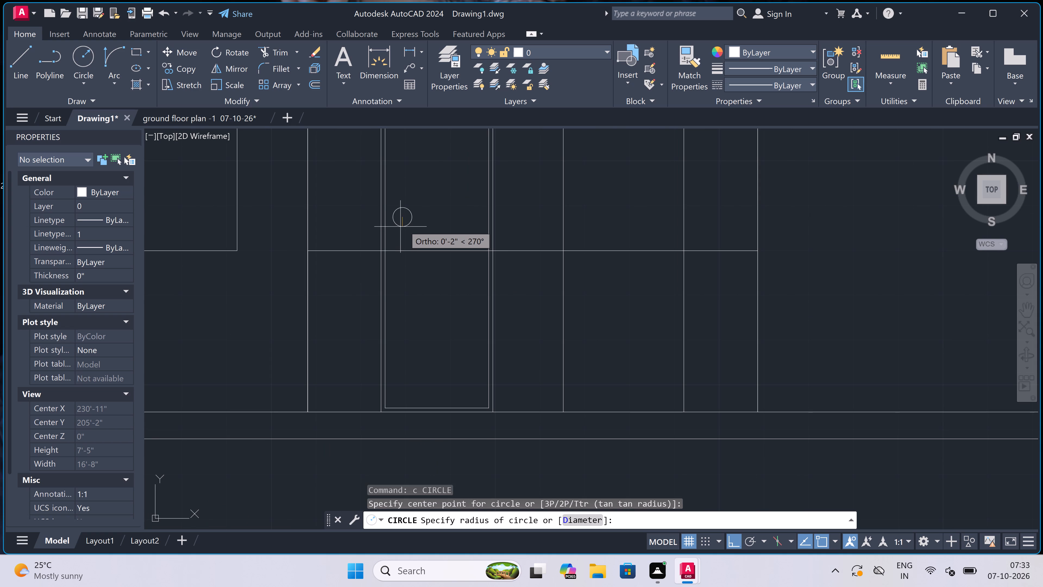
{"action": "left_click", "coordinate": [399, 224]}
Copy the right balcony's left door, with its inset panel and knob, onto that balcony's right door, matching the upper-right corners.
{"action": "scroll", "coordinate": [399, 225], "scroll_direction": "down", "scroll_amount": 3}
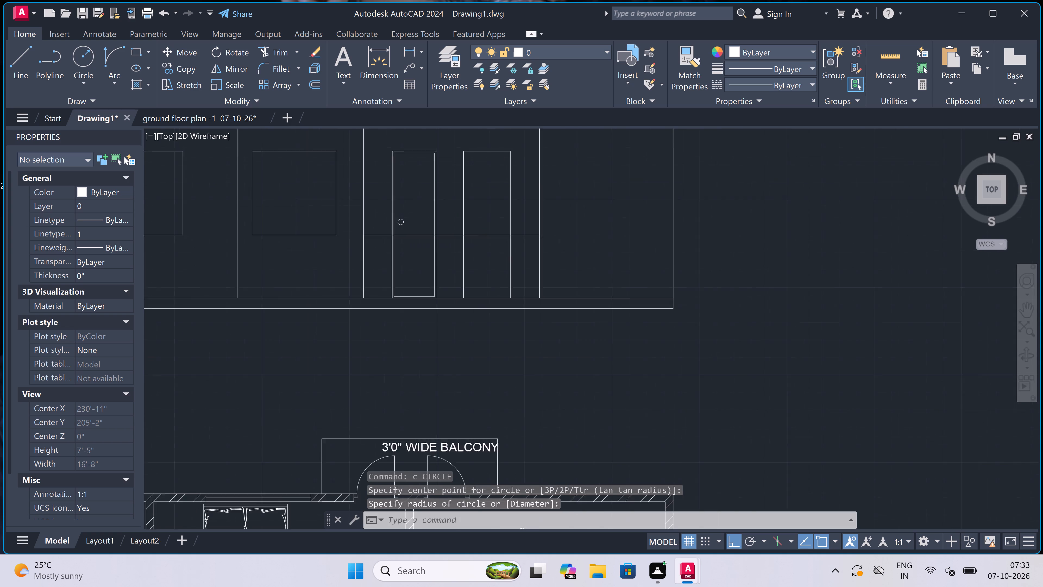
{"action": "scroll", "coordinate": [400, 202], "scroll_direction": "up", "scroll_amount": 2}
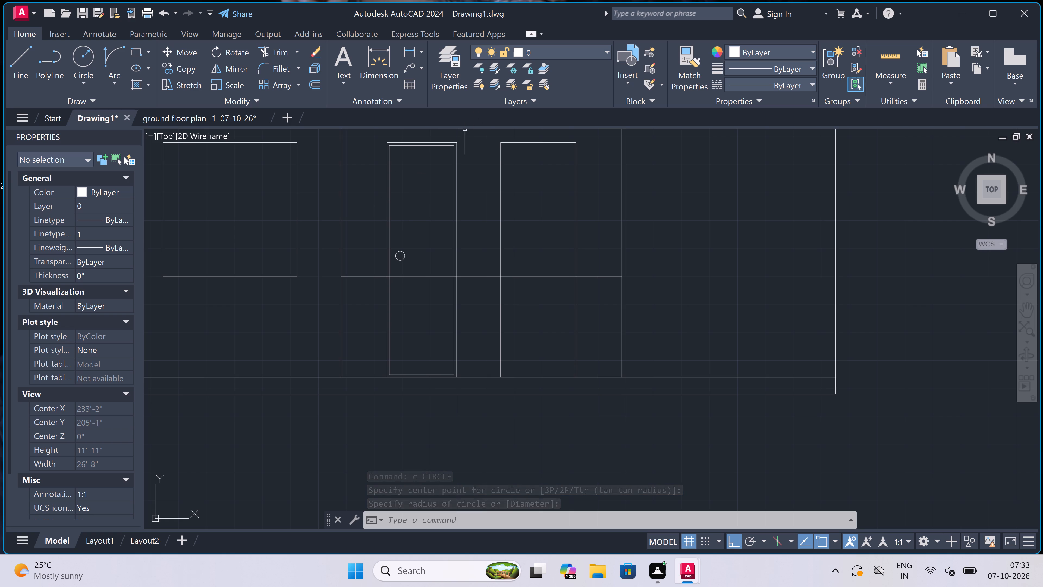
{"action": "left_click", "coordinate": [472, 131]}
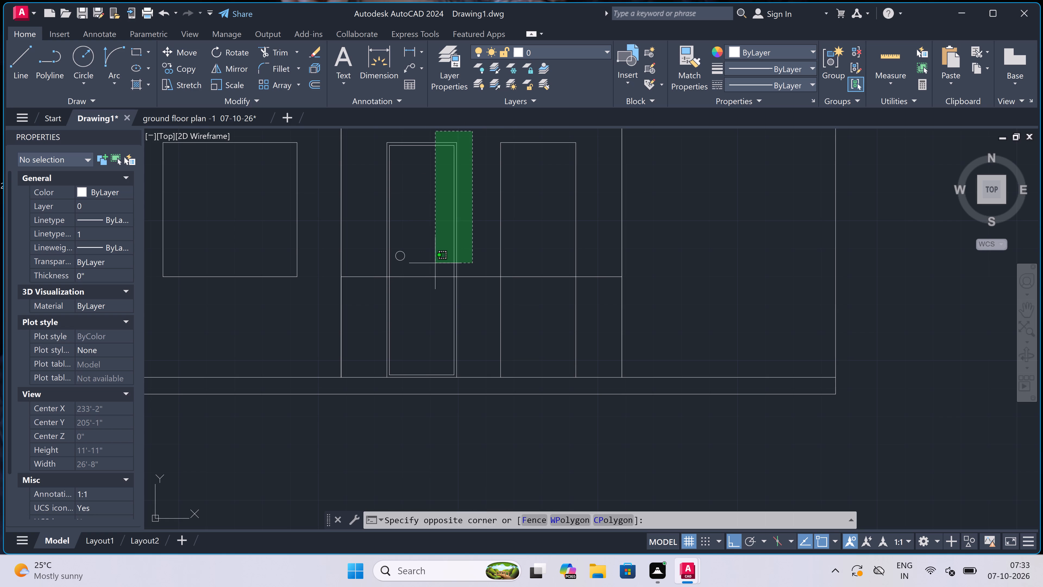
{"action": "left_click", "coordinate": [366, 265]}
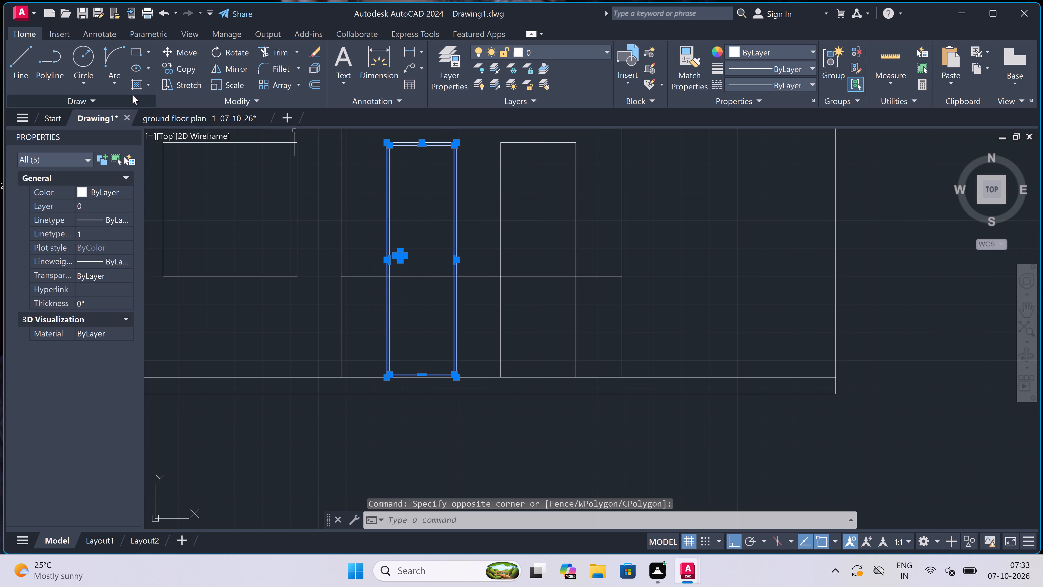
{"action": "left_click", "coordinate": [177, 70]}
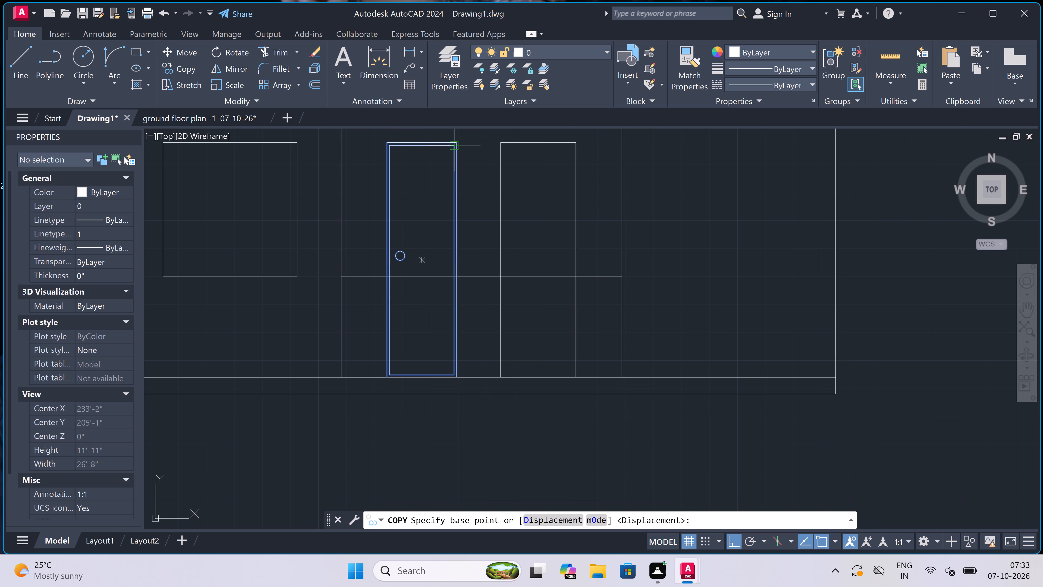
{"action": "scroll", "coordinate": [454, 141], "scroll_direction": "up", "scroll_amount": 2}
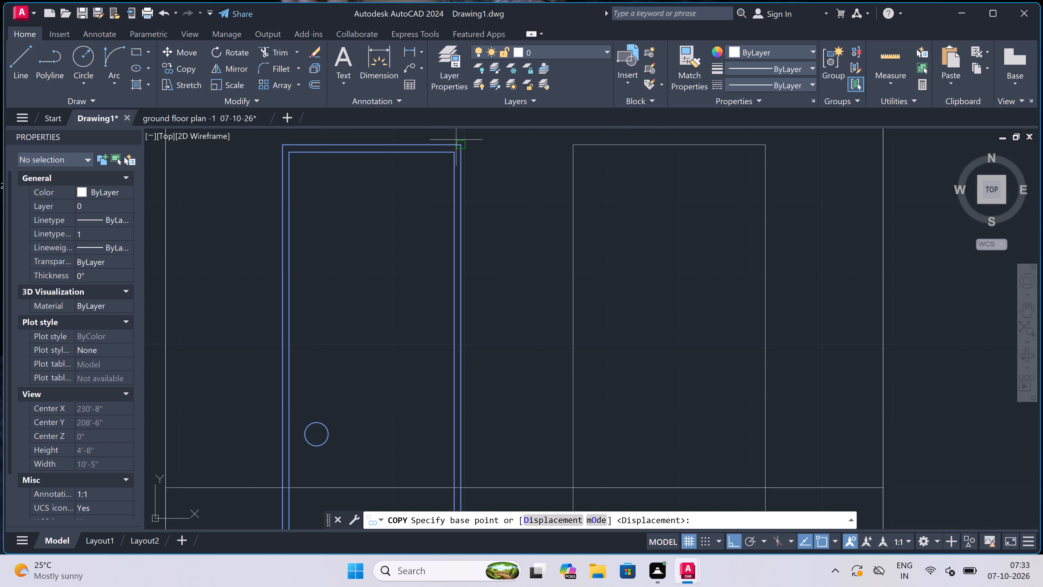
{"action": "left_click", "coordinate": [461, 143]}
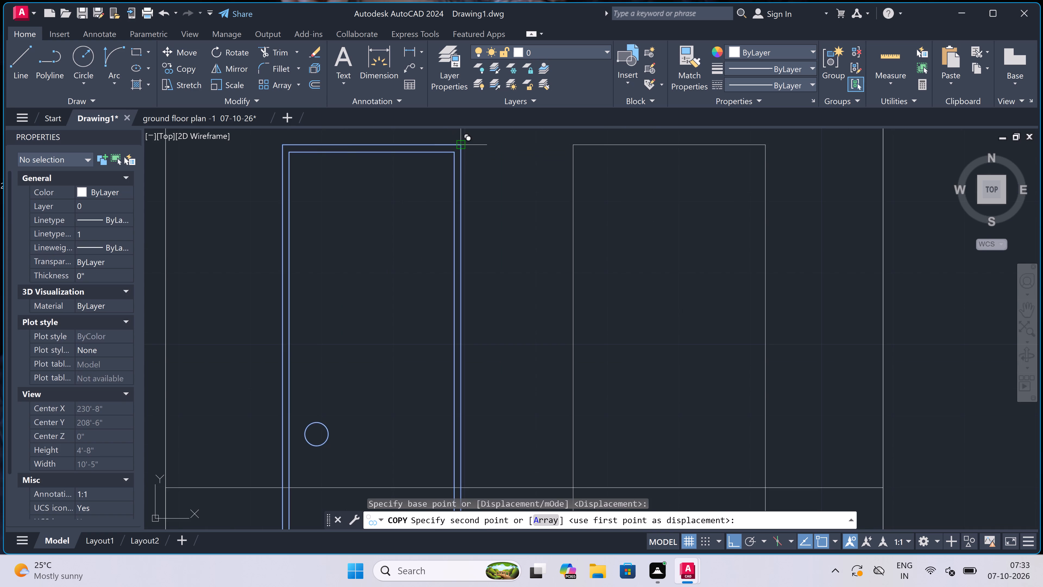
{"action": "scroll", "coordinate": [461, 143], "scroll_direction": "down", "scroll_amount": 2}
{"action": "scroll", "coordinate": [581, 140], "scroll_direction": "up", "scroll_amount": 4}
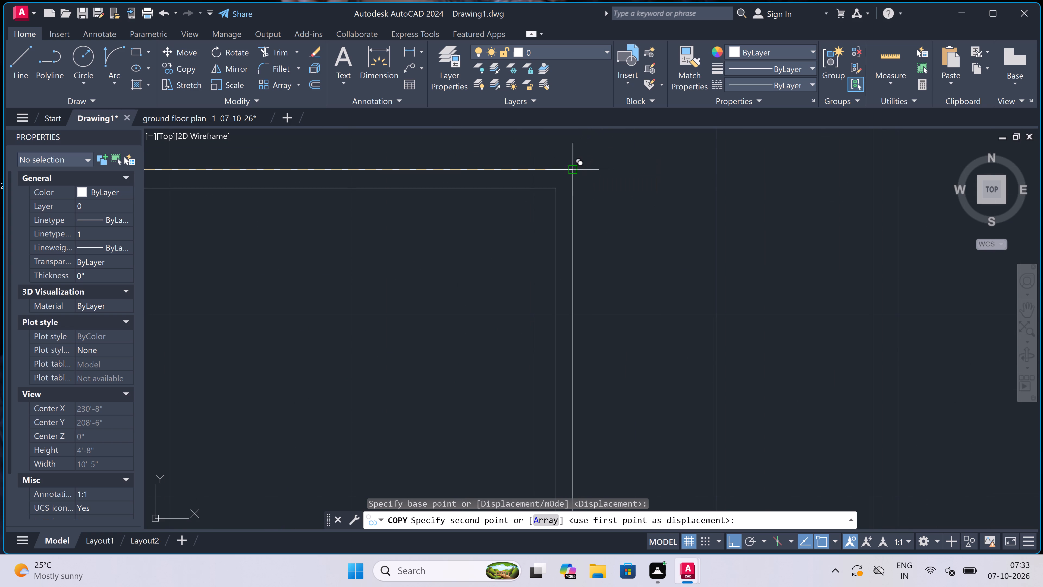
{"action": "left_click", "coordinate": [570, 168]}
{"action": "scroll", "coordinate": [572, 169], "scroll_direction": "down", "scroll_amount": 3}
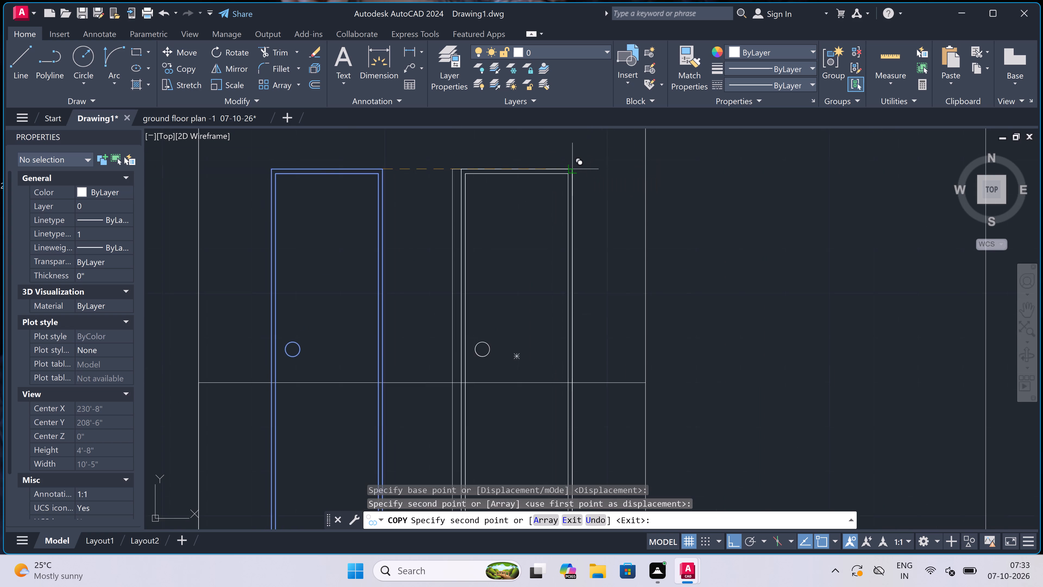
Place two more copies of the detailed door on the left balcony's right and left doors, aligned at their upper-right corners.
{"action": "scroll", "coordinate": [572, 169], "scroll_direction": "down", "scroll_amount": 4}
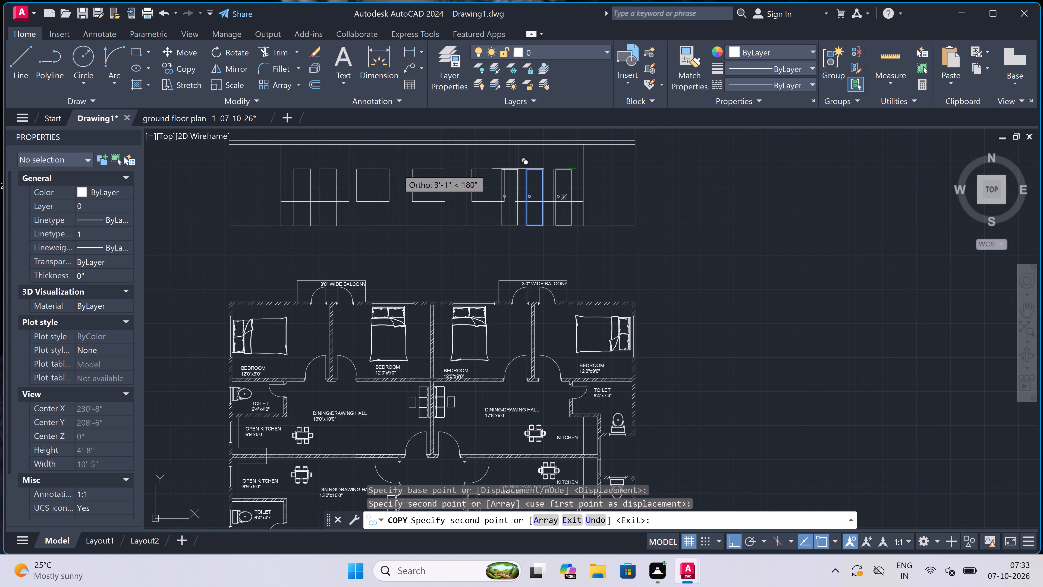
{"action": "scroll", "coordinate": [304, 175], "scroll_direction": "up", "scroll_amount": 4}
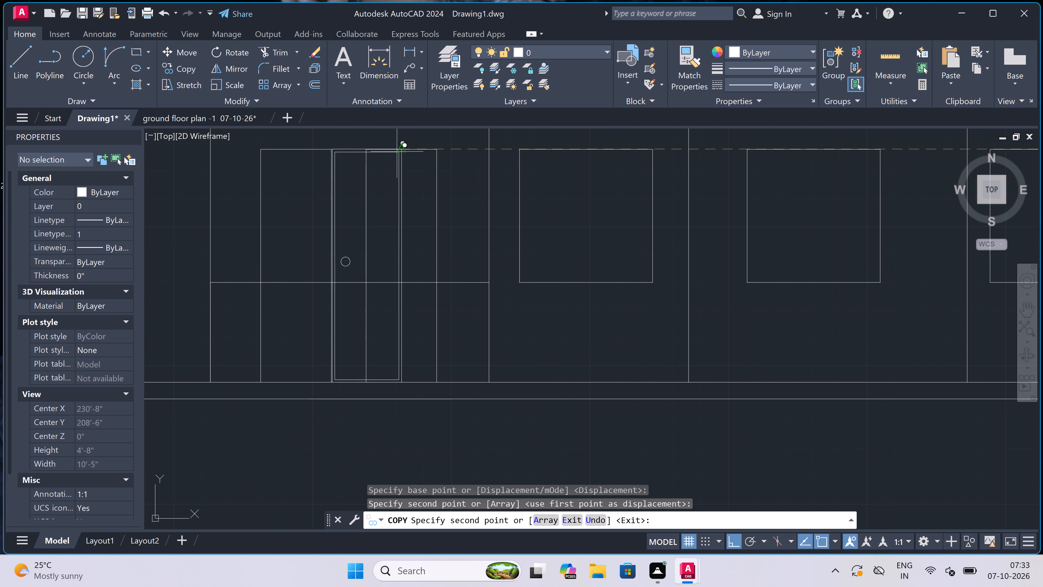
{"action": "scroll", "coordinate": [439, 151], "scroll_direction": "up", "scroll_amount": 3}
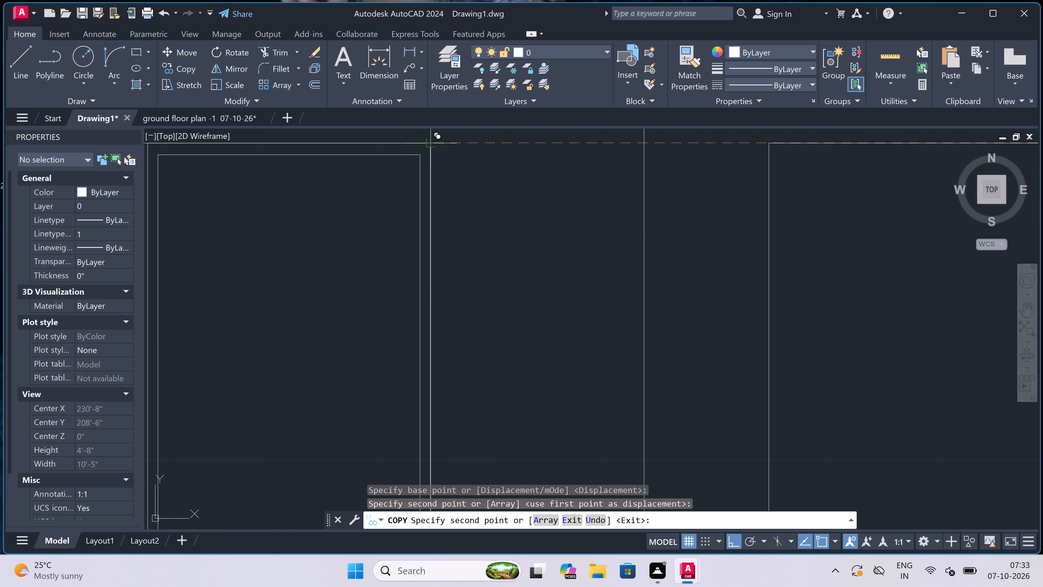
{"action": "left_click", "coordinate": [429, 144]}
{"action": "scroll", "coordinate": [429, 144], "scroll_direction": "down", "scroll_amount": 5}
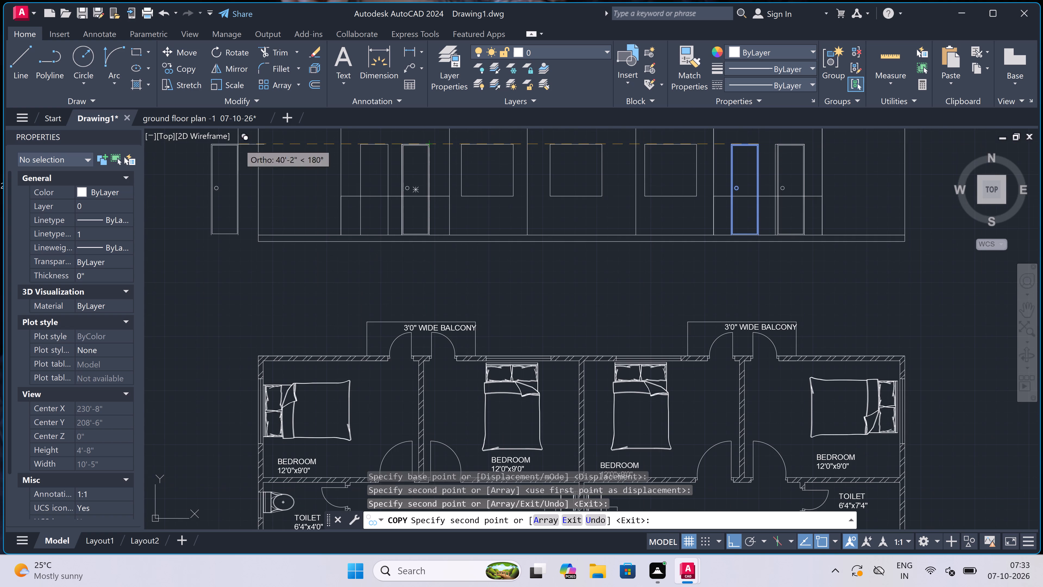
{"action": "scroll", "coordinate": [352, 142], "scroll_direction": "up", "scroll_amount": 3}
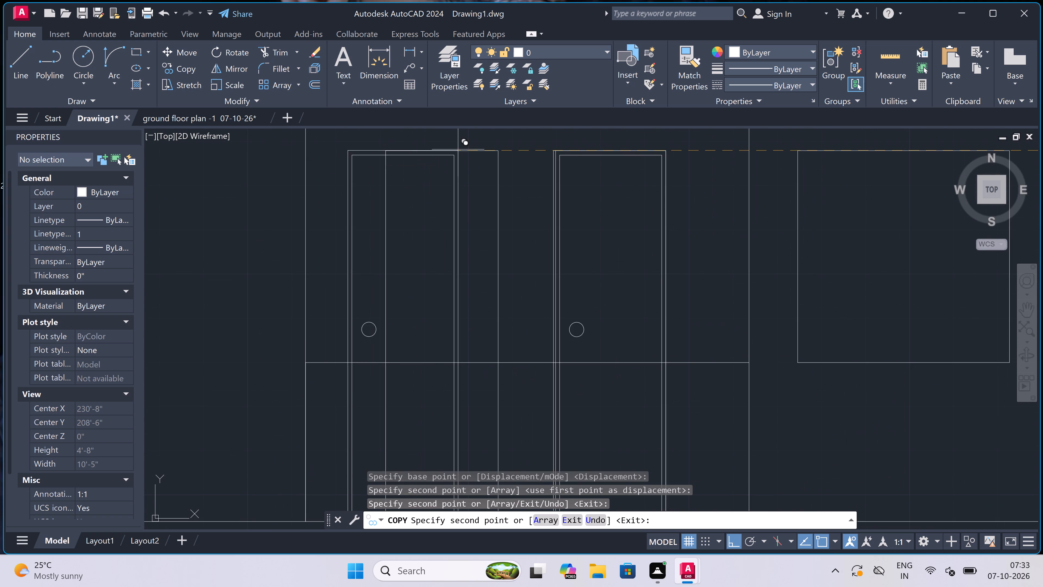
{"action": "scroll", "coordinate": [492, 152], "scroll_direction": "up", "scroll_amount": 3}
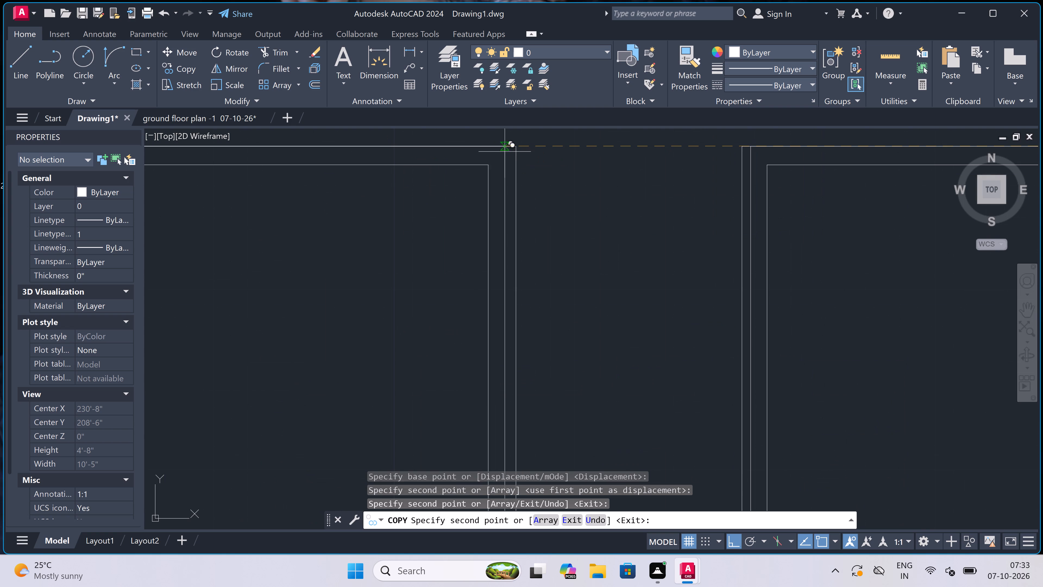
{"action": "left_click", "coordinate": [516, 148]}
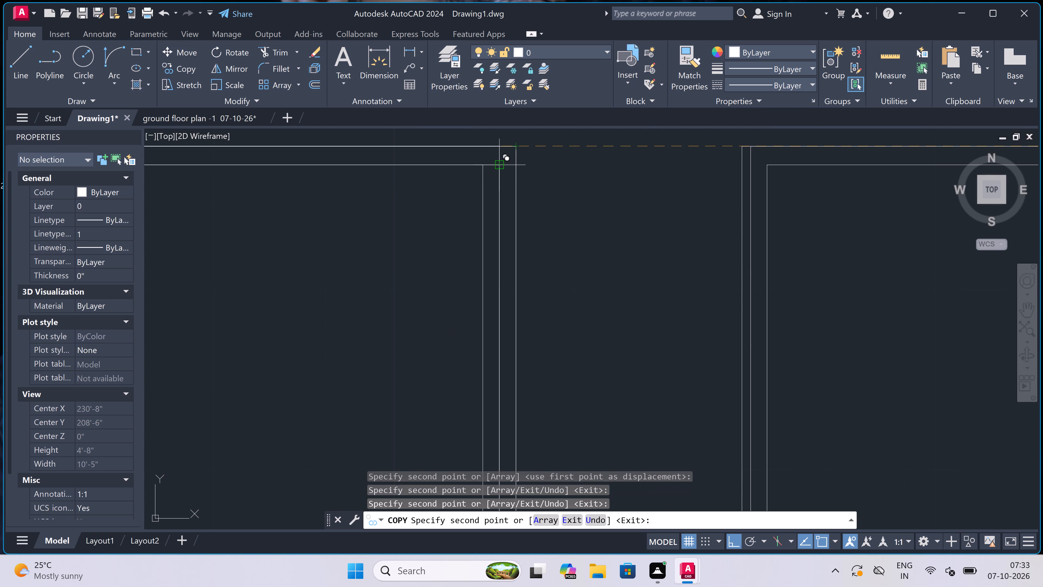
{"action": "key", "text": "Escape"}
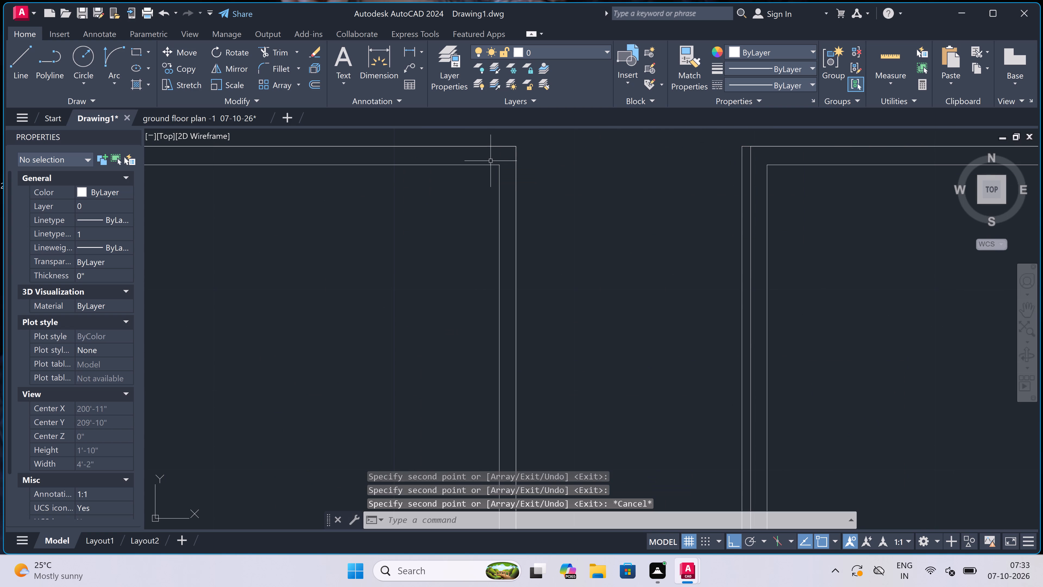
Draw a rectangle slightly inset inside the elevation's leftmost window as its inner frame.
{"action": "scroll", "coordinate": [448, 170], "scroll_direction": "down", "scroll_amount": 4}
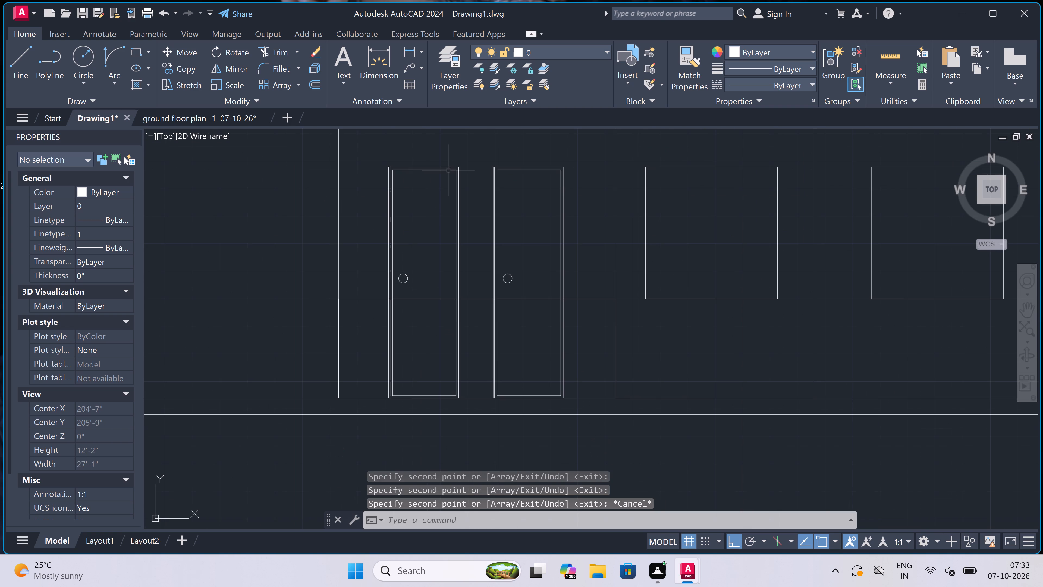
{"action": "scroll", "coordinate": [448, 170], "scroll_direction": "down", "scroll_amount": 6}
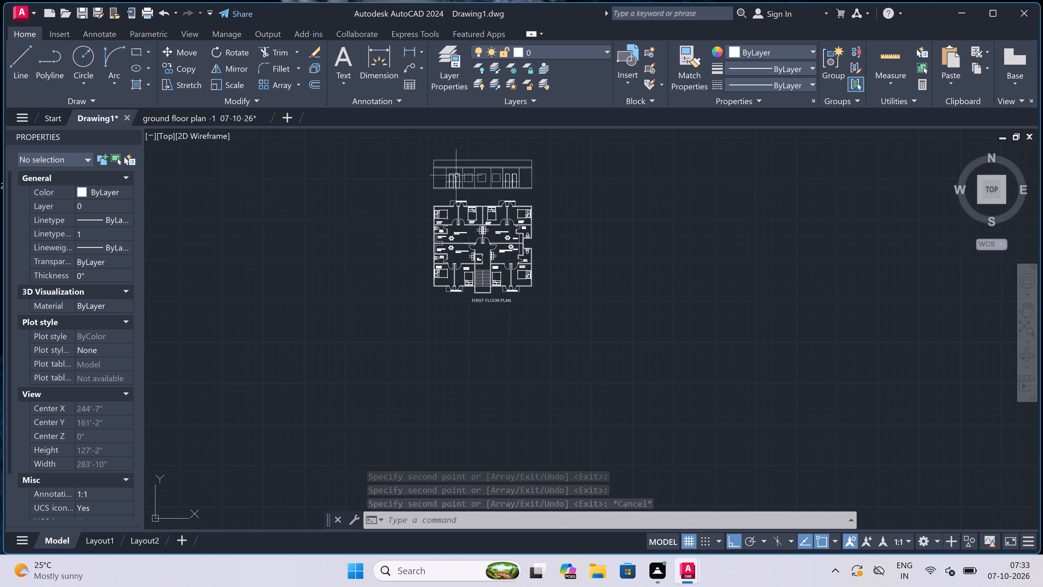
{"action": "scroll", "coordinate": [471, 161], "scroll_direction": "up", "scroll_amount": 4}
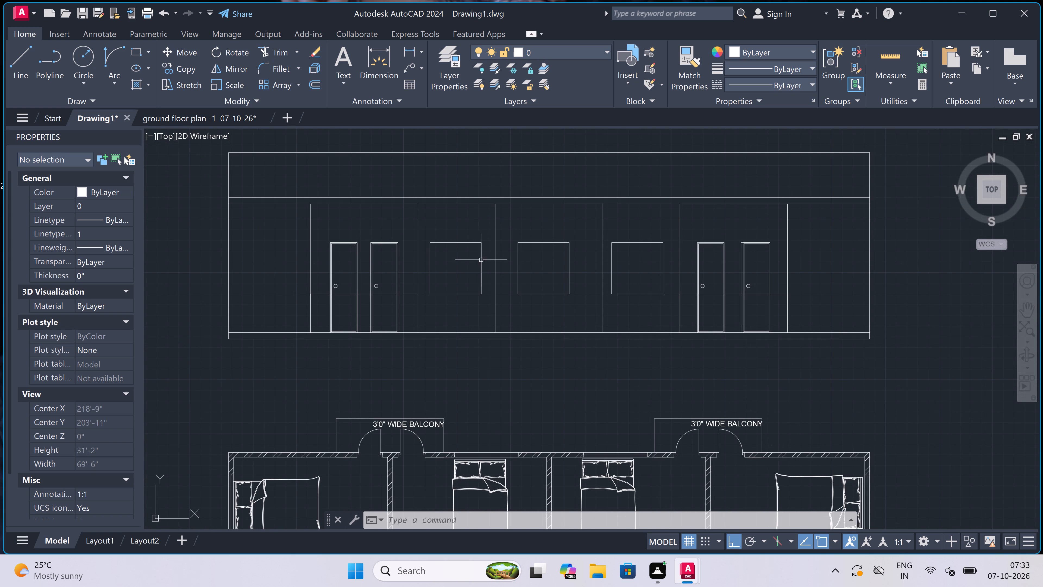
{"action": "scroll", "coordinate": [483, 258], "scroll_direction": "up", "scroll_amount": 2}
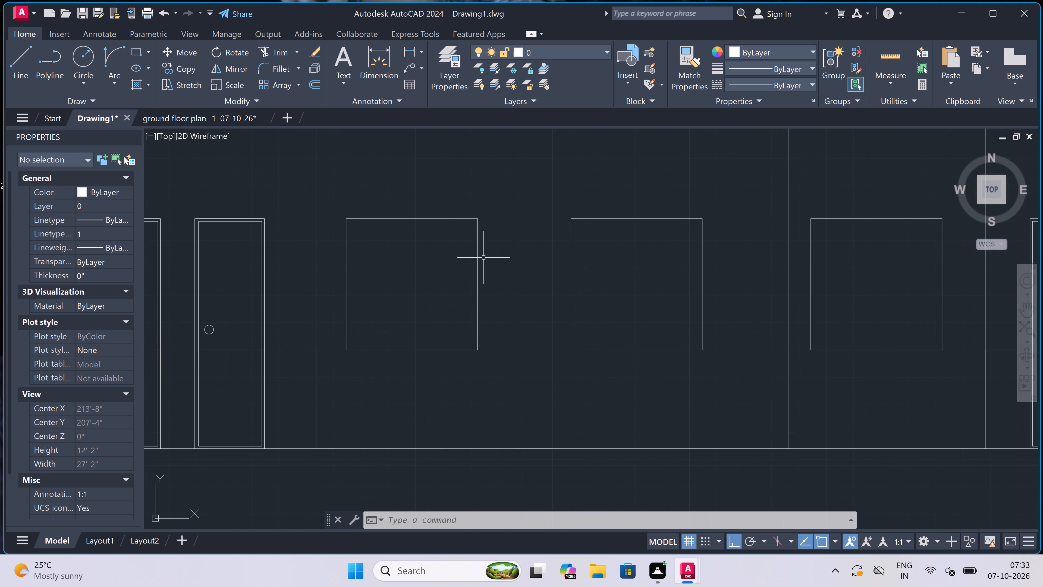
{"action": "type", "text": "rec"}
{"action": "key", "text": "space"}
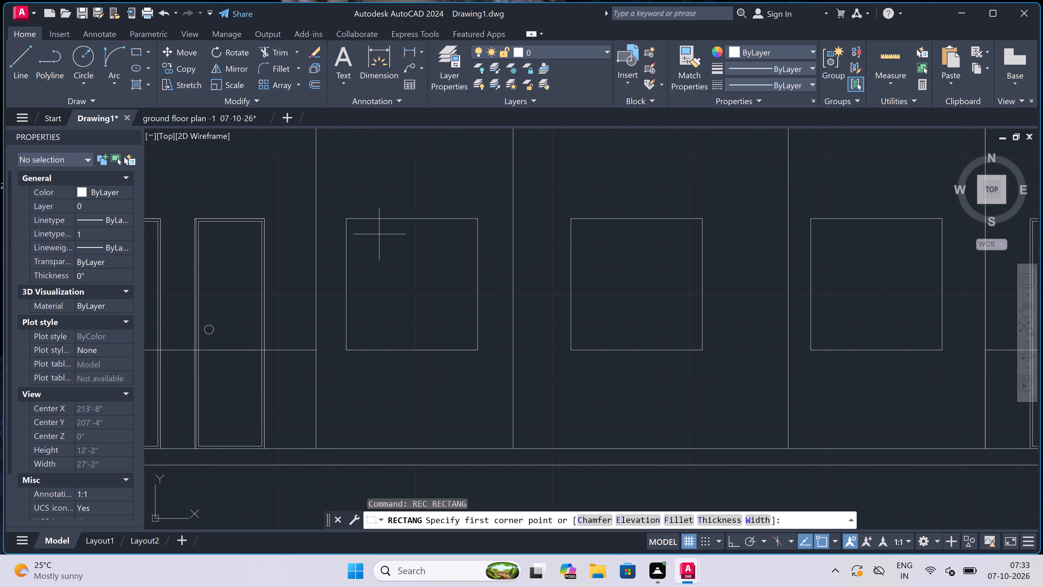
{"action": "scroll", "coordinate": [354, 226], "scroll_direction": "up", "scroll_amount": 2}
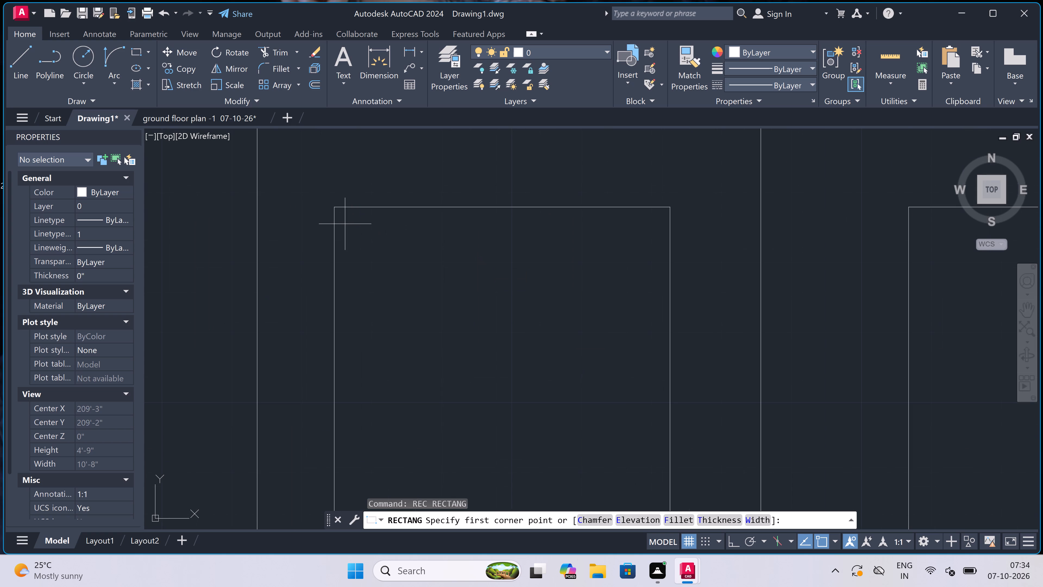
{"action": "left_click", "coordinate": [344, 217]}
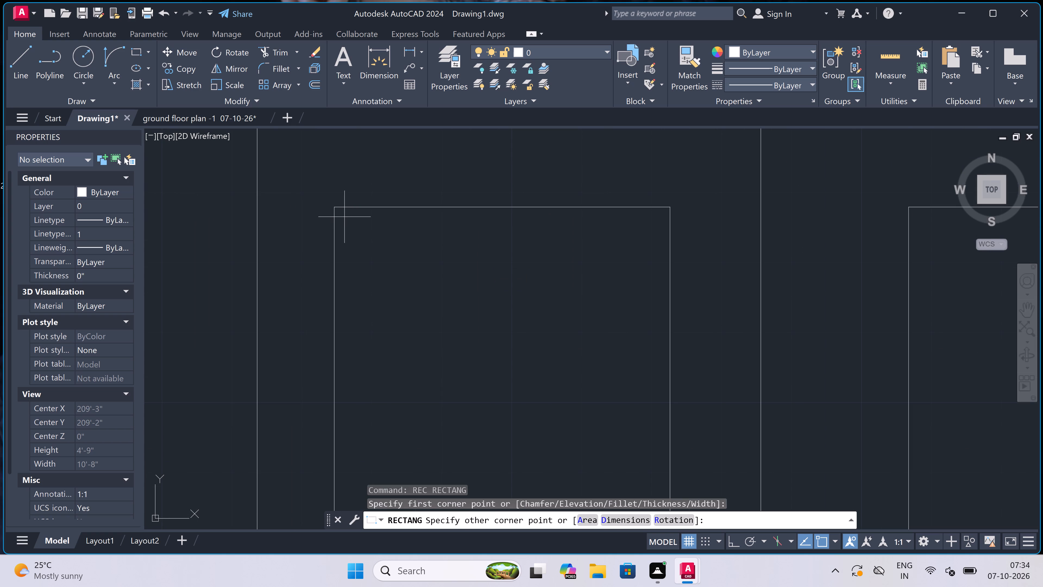
{"action": "scroll", "coordinate": [396, 248], "scroll_direction": "down", "scroll_amount": 2}
{"action": "scroll", "coordinate": [482, 338], "scroll_direction": "up", "scroll_amount": 1}
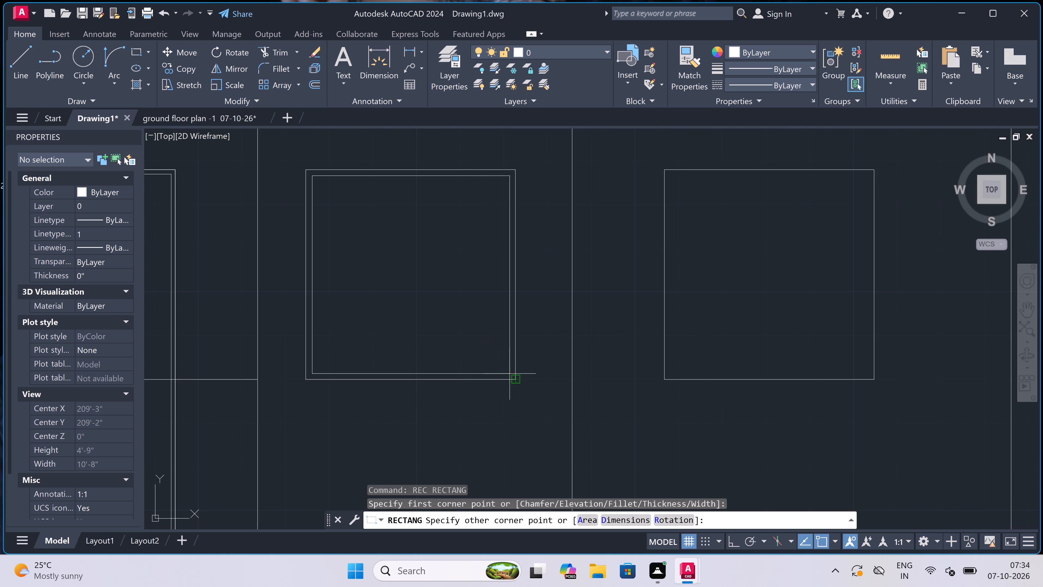
{"action": "scroll", "coordinate": [509, 373], "scroll_direction": "up", "scroll_amount": 2}
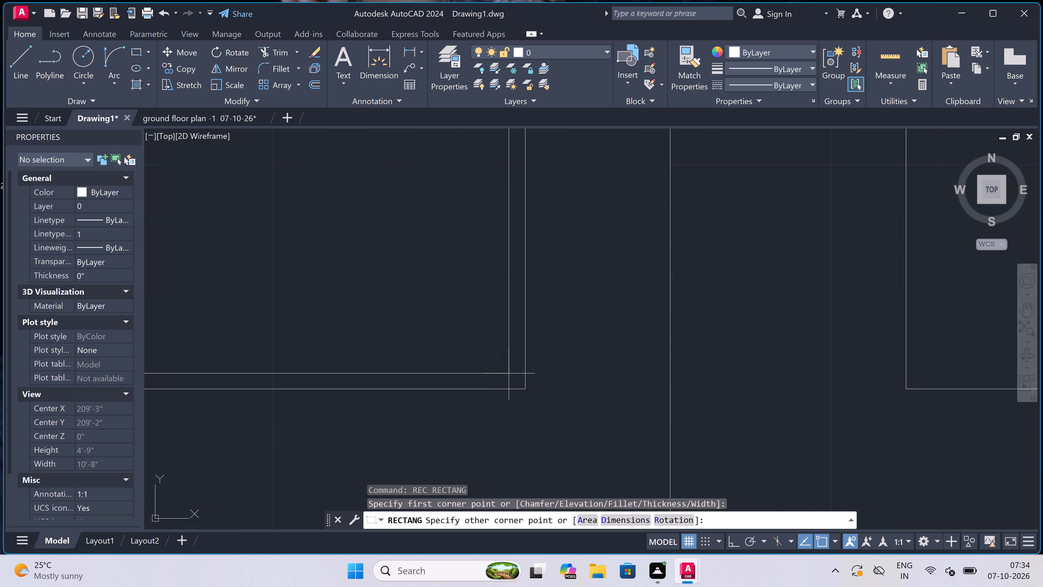
{"action": "left_click", "coordinate": [509, 373]}
{"action": "scroll", "coordinate": [477, 332], "scroll_direction": "down", "scroll_amount": 2}
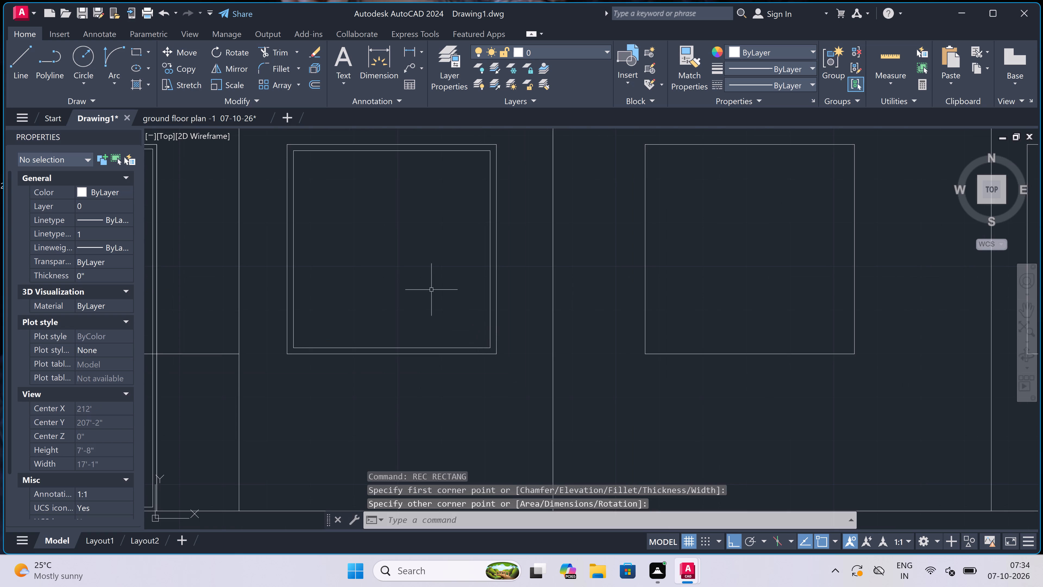
Draw a vertical line between the top and bottom midpoints of the leftmost window's inner frame to divide it in two.
{"action": "type", "text": "l"}
{"action": "key", "text": "space"}
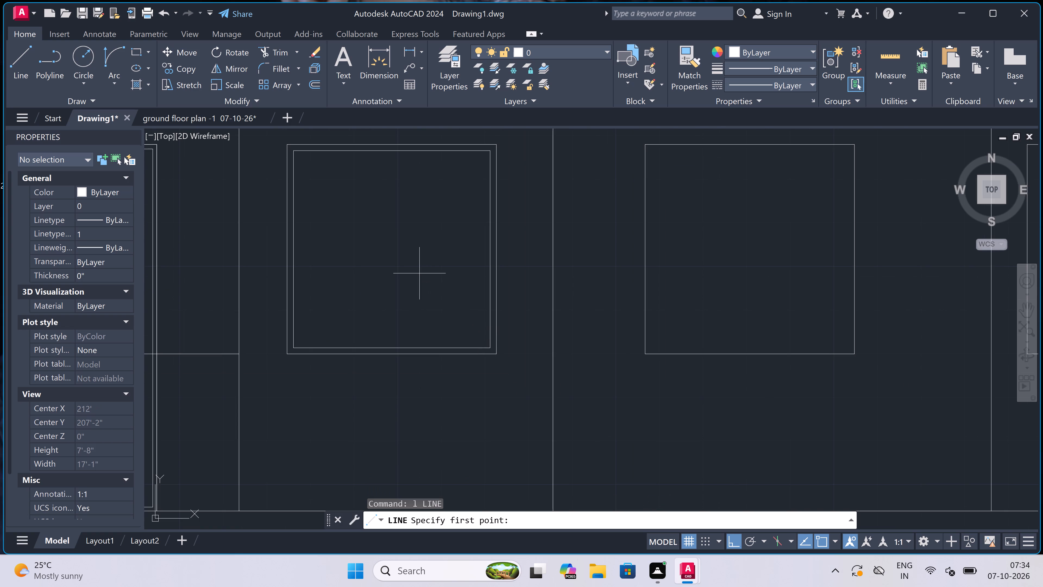
{"action": "left_click", "coordinate": [395, 151]}
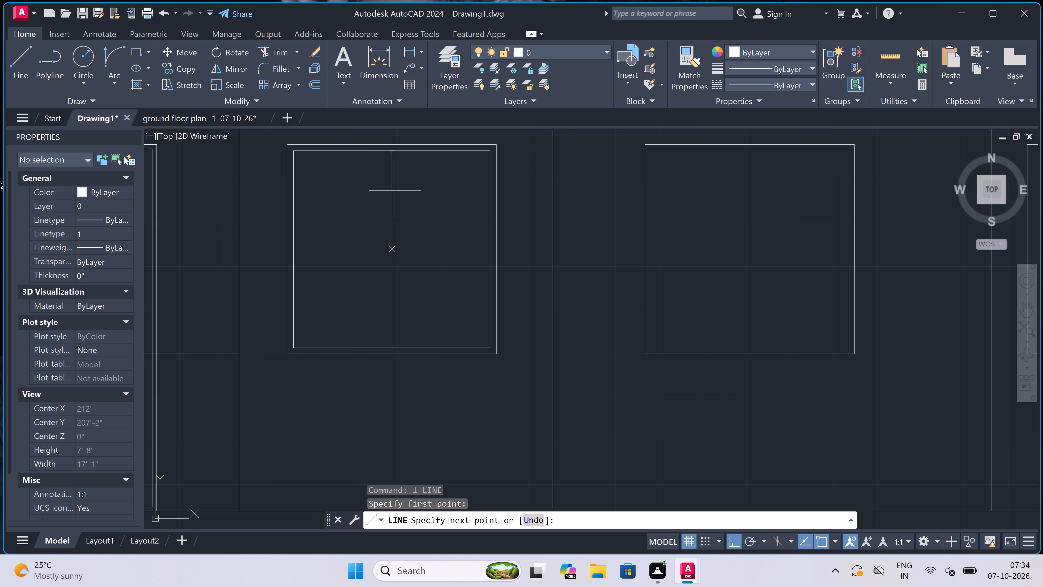
{"action": "left_click", "coordinate": [387, 348]}
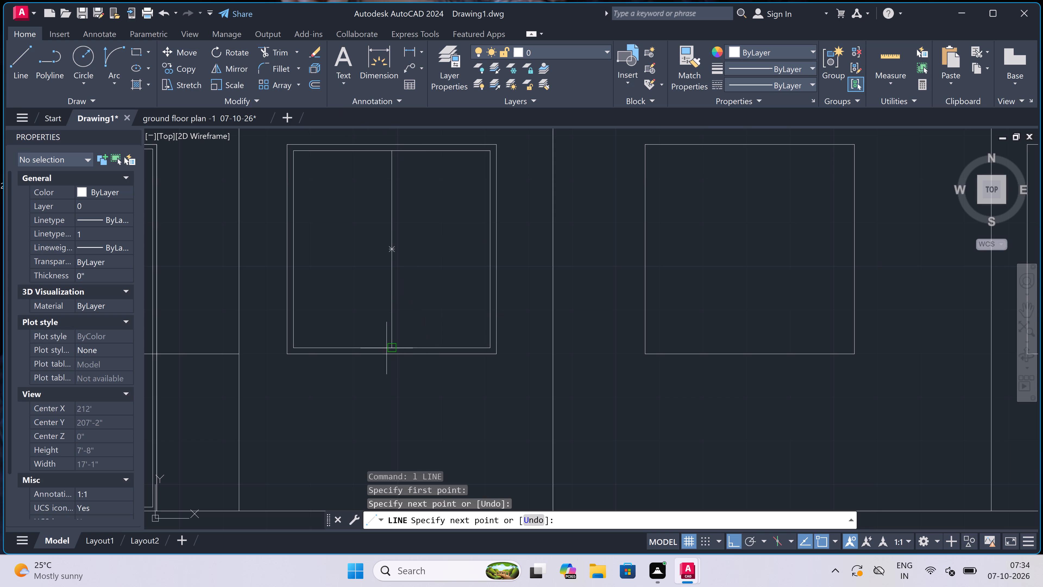
{"action": "key", "text": "Escape"}
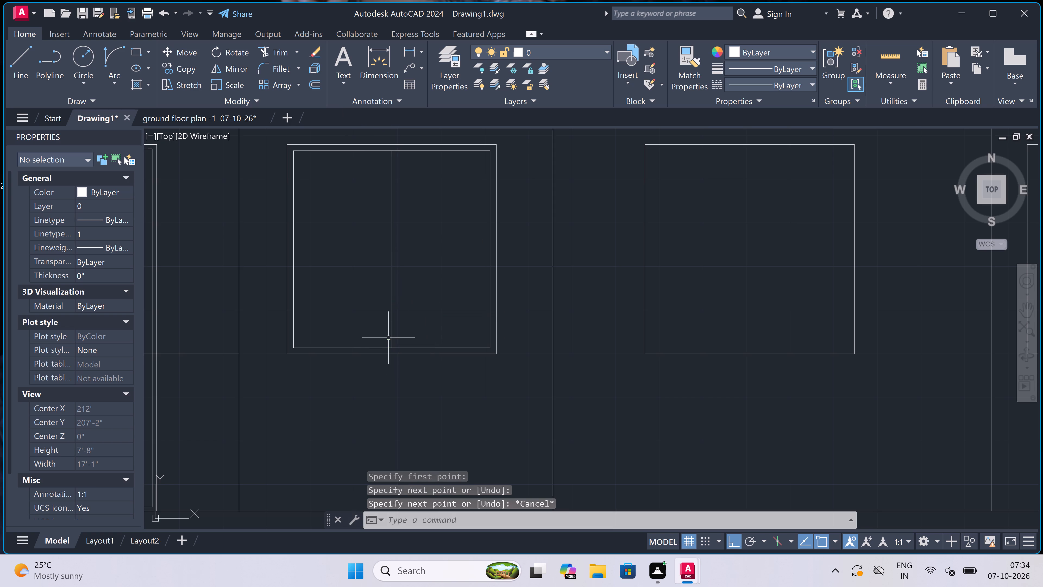
Copy the leftmost window, with its inner frame and centre line, onto the elevation's middle window, matching the upper-right corners.
{"action": "scroll", "coordinate": [389, 339], "scroll_direction": "down", "scroll_amount": 2}
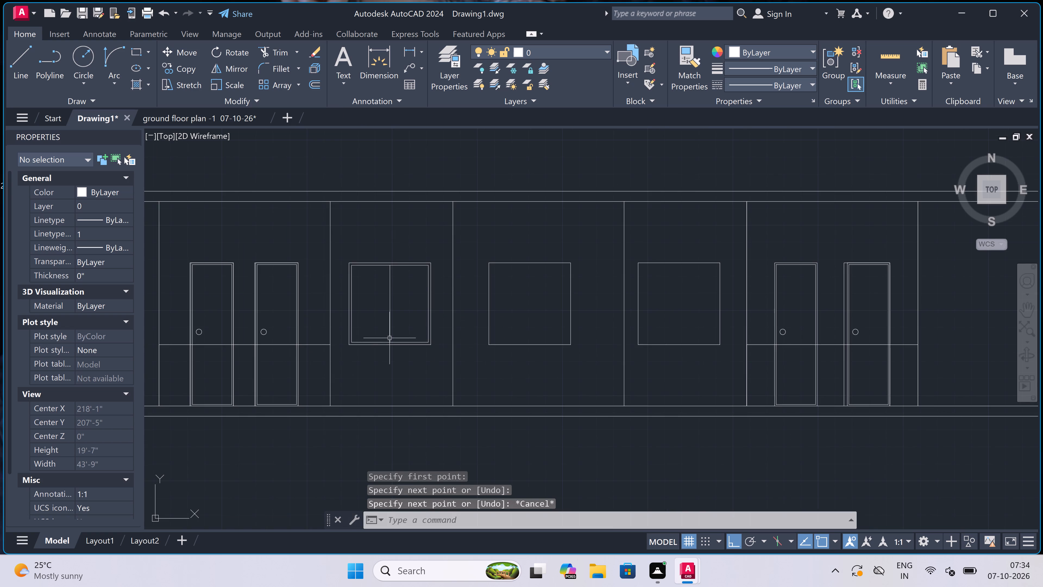
{"action": "scroll", "coordinate": [433, 246], "scroll_direction": "up", "scroll_amount": 1}
{"action": "left_click", "coordinate": [450, 245]}
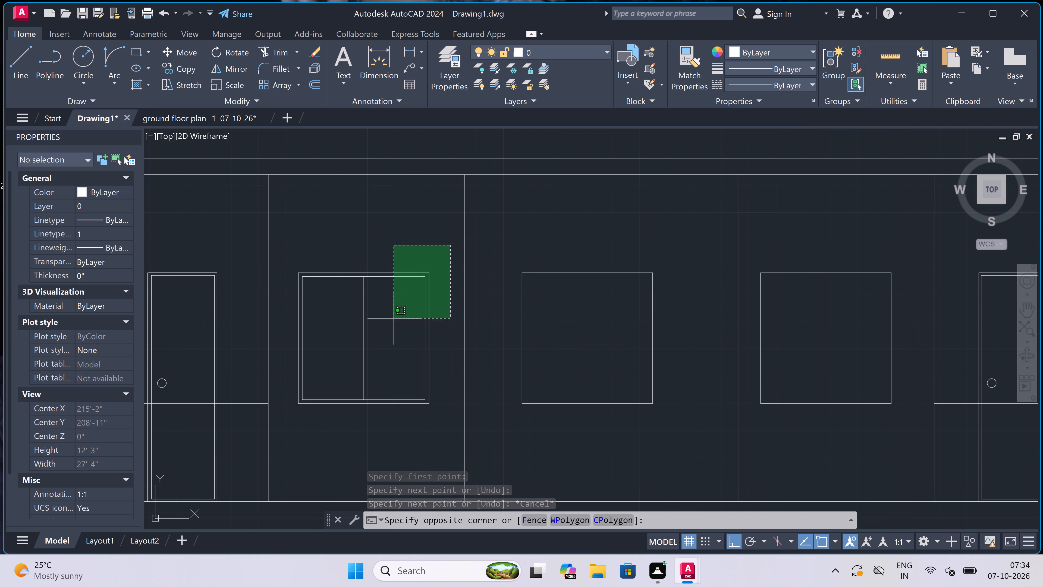
{"action": "left_click", "coordinate": [284, 423]}
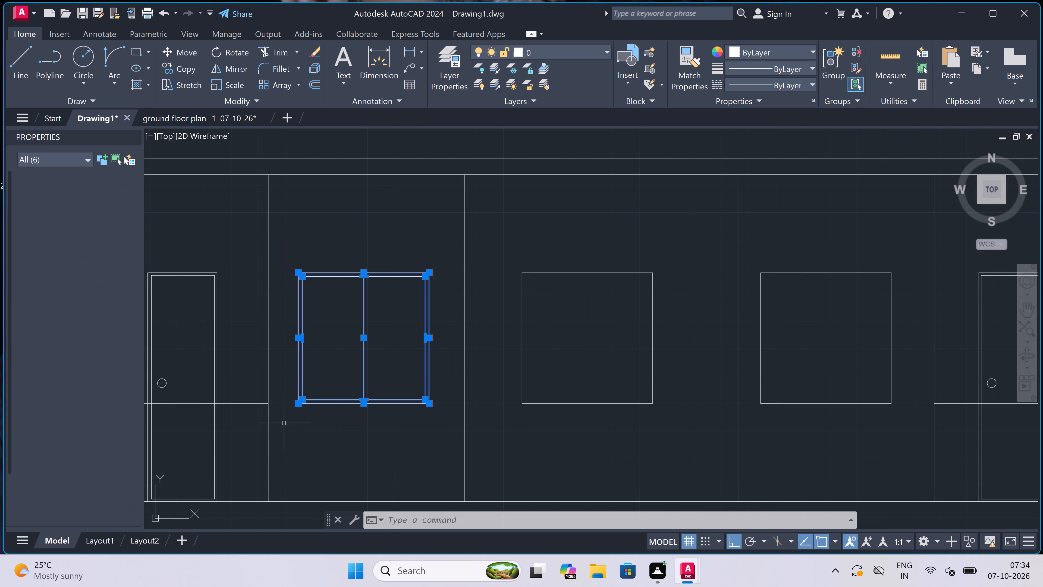
{"action": "left_click", "coordinate": [178, 67]}
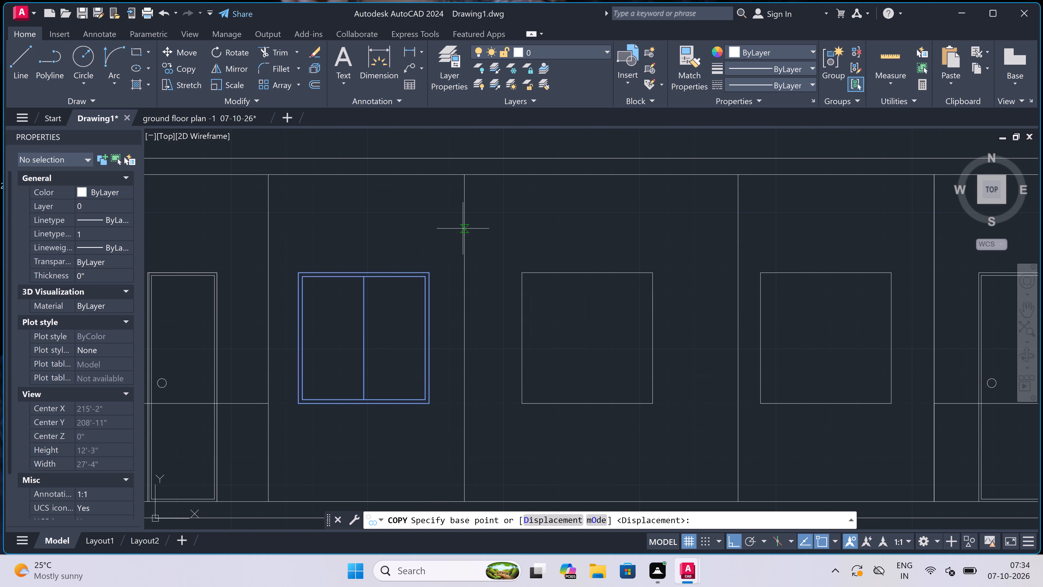
{"action": "left_click", "coordinate": [431, 271]}
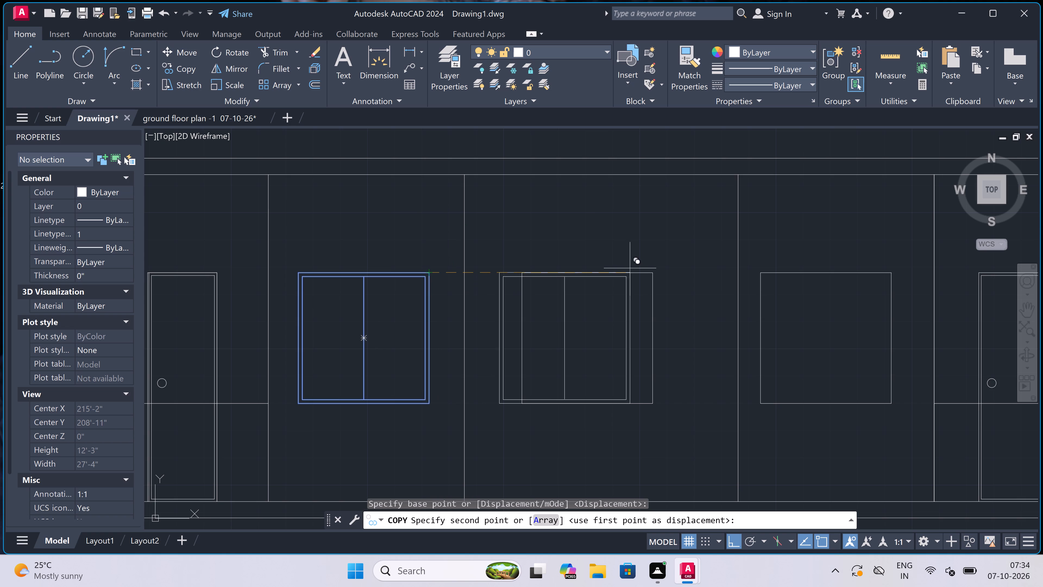
{"action": "scroll", "coordinate": [645, 268], "scroll_direction": "up", "scroll_amount": 2}
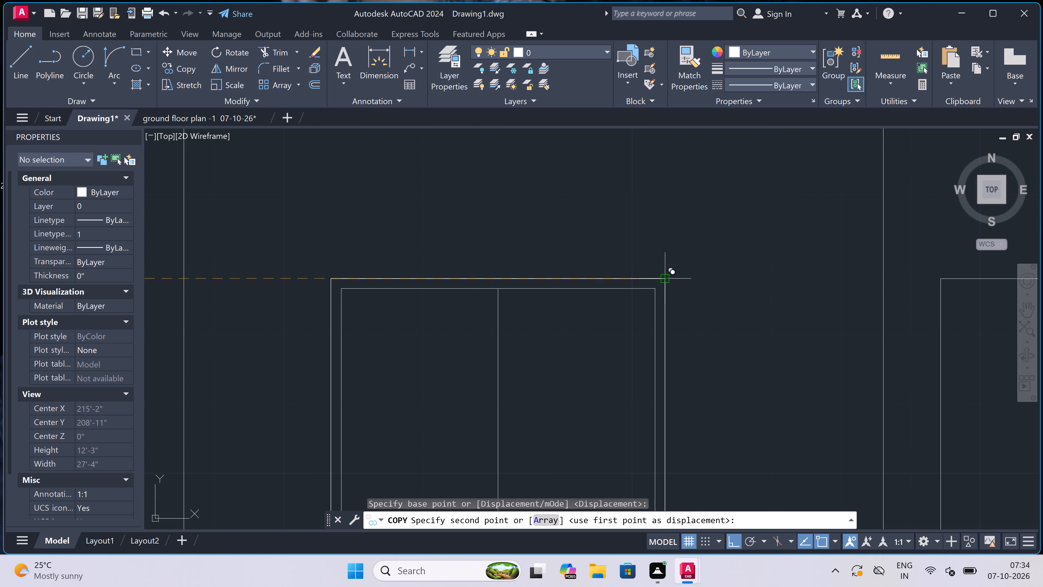
{"action": "left_click", "coordinate": [666, 278]}
Place another copy of the detailed window on the elevation's right window, aligned at its upper-right corner.
{"action": "scroll", "coordinate": [489, 269], "scroll_direction": "down", "scroll_amount": 5}
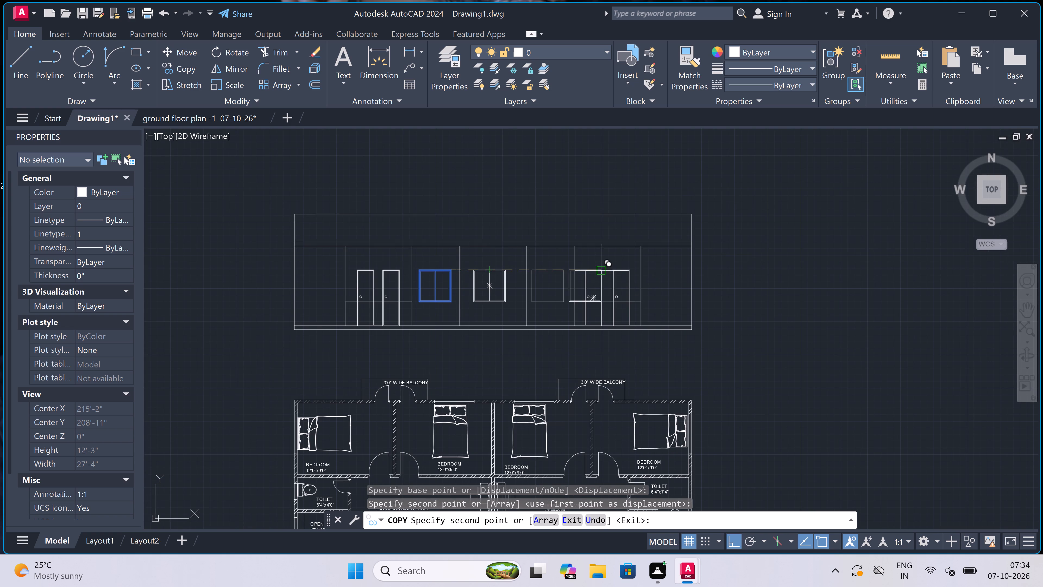
{"action": "scroll", "coordinate": [600, 270], "scroll_direction": "up", "scroll_amount": 3}
{"action": "scroll", "coordinate": [456, 274], "scroll_direction": "up", "scroll_amount": 2}
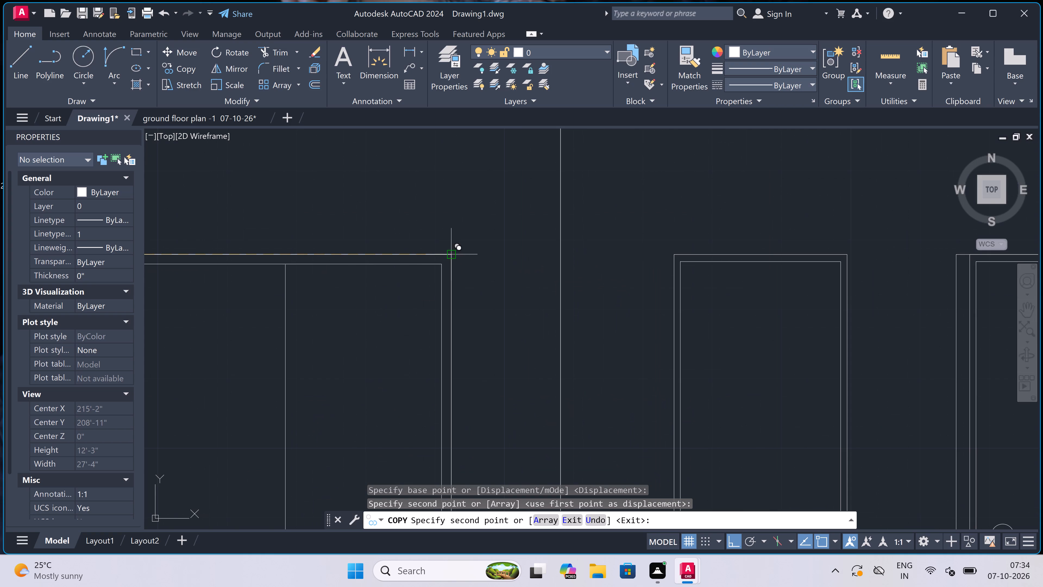
{"action": "left_click", "coordinate": [452, 253]}
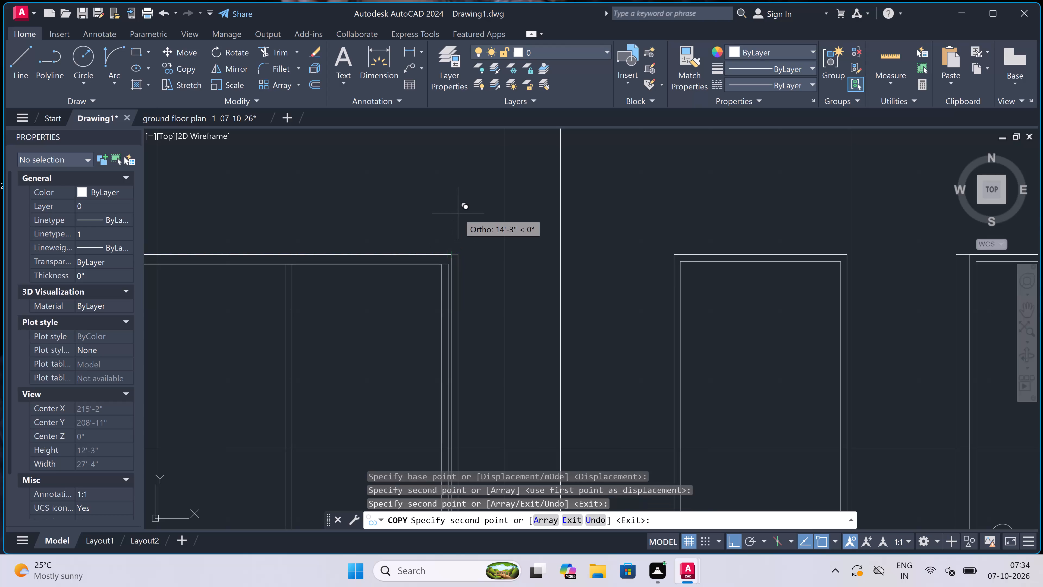
{"action": "key", "text": "Escape"}
Copy the whole elevation storey upward twice from its lower-left corner, stacking each copy on the slab of the storey below.
{"action": "scroll", "coordinate": [457, 213], "scroll_direction": "down", "scroll_amount": 2}
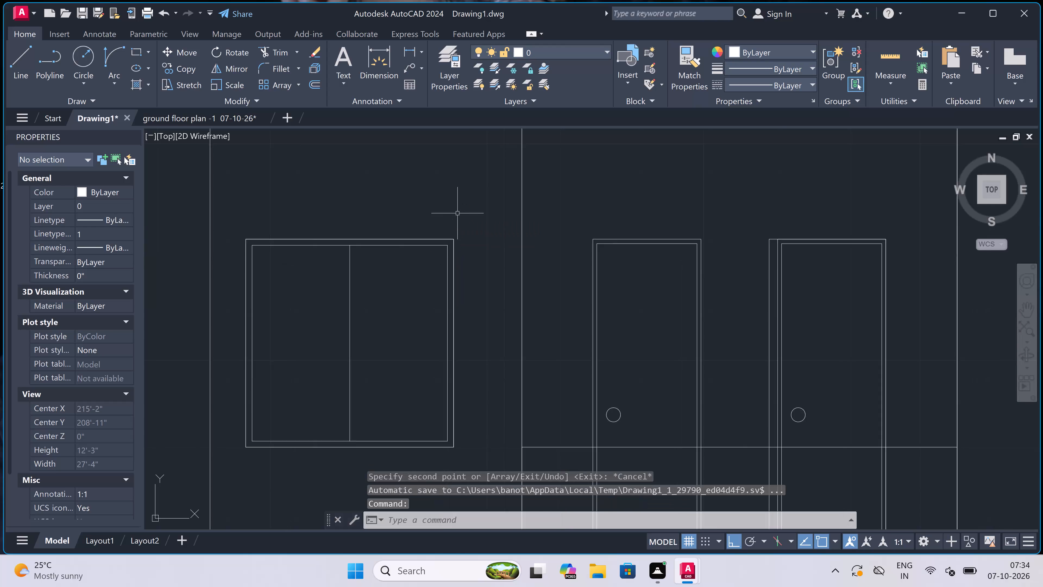
{"action": "scroll", "coordinate": [457, 213], "scroll_direction": "down", "scroll_amount": 5}
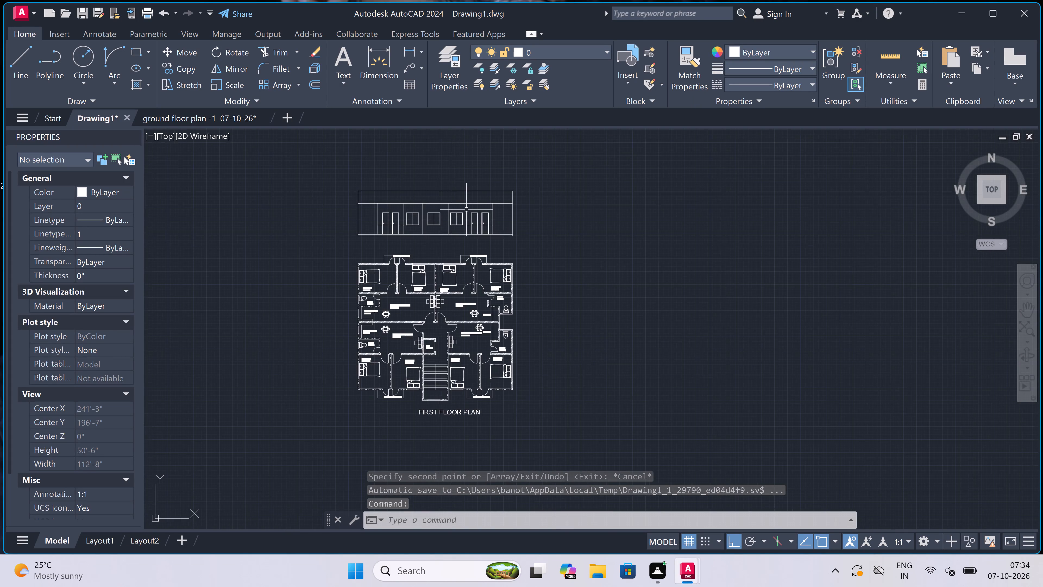
{"action": "scroll", "coordinate": [455, 187], "scroll_direction": "up", "scroll_amount": 2}
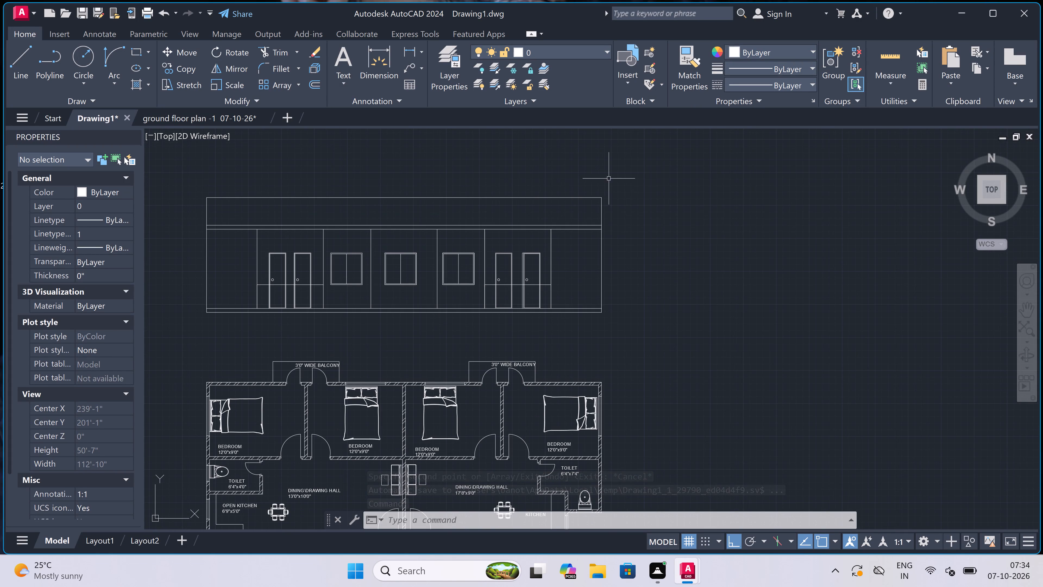
{"action": "left_click", "coordinate": [631, 188]}
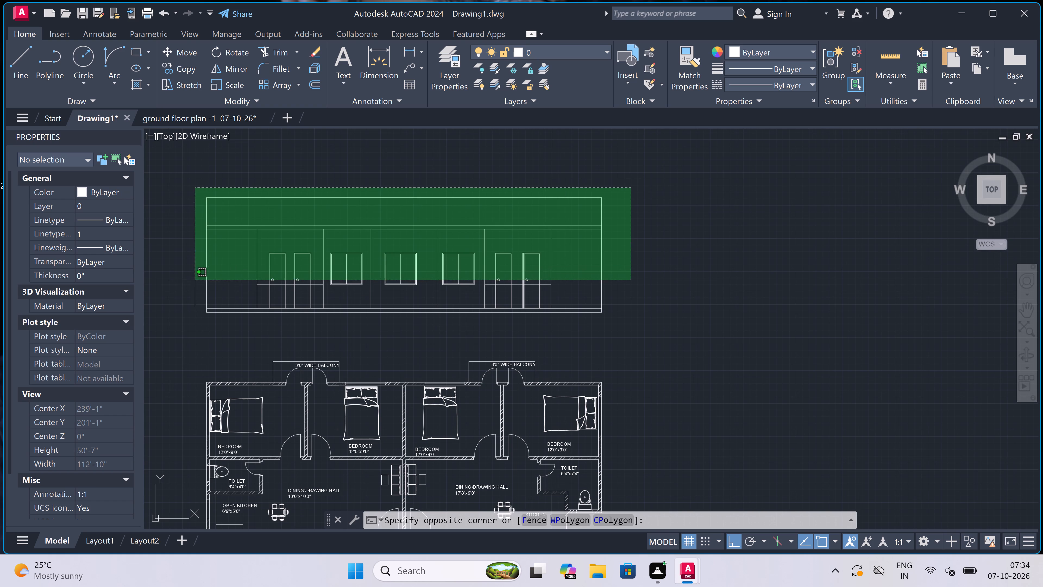
{"action": "left_click", "coordinate": [186, 300]}
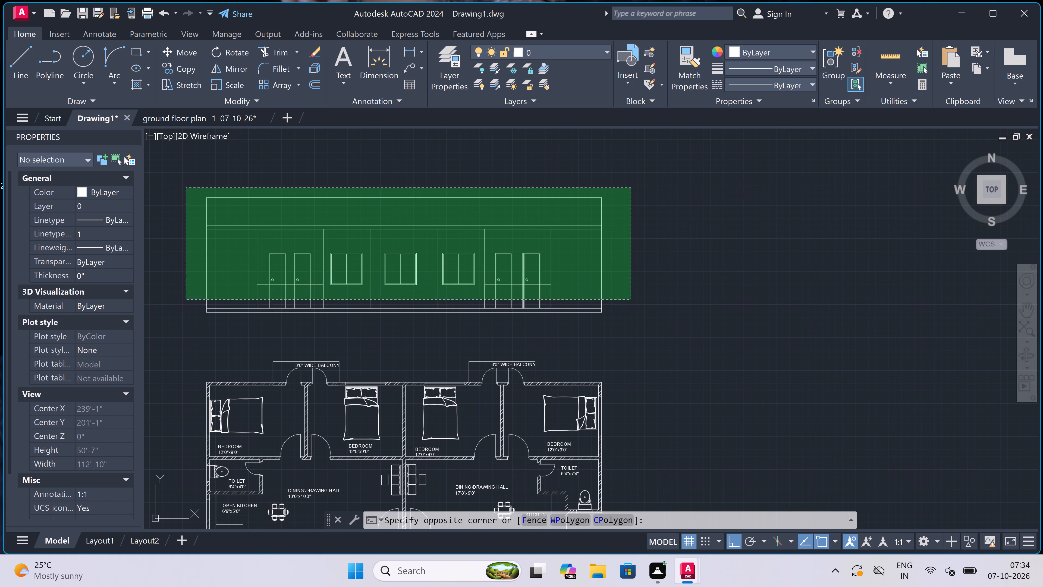
{"action": "left_click", "coordinate": [179, 68]}
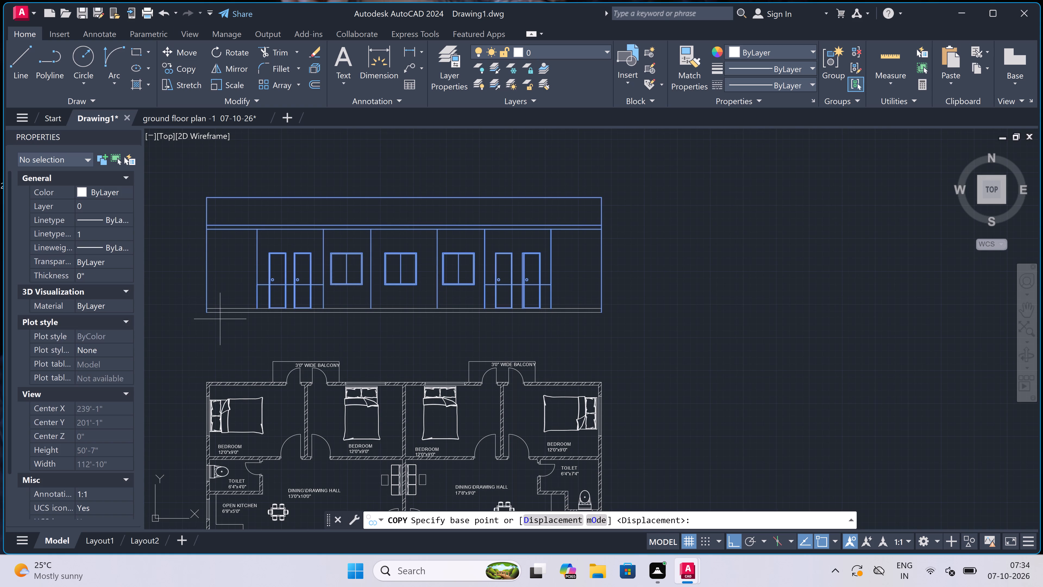
{"action": "left_click", "coordinate": [204, 311]}
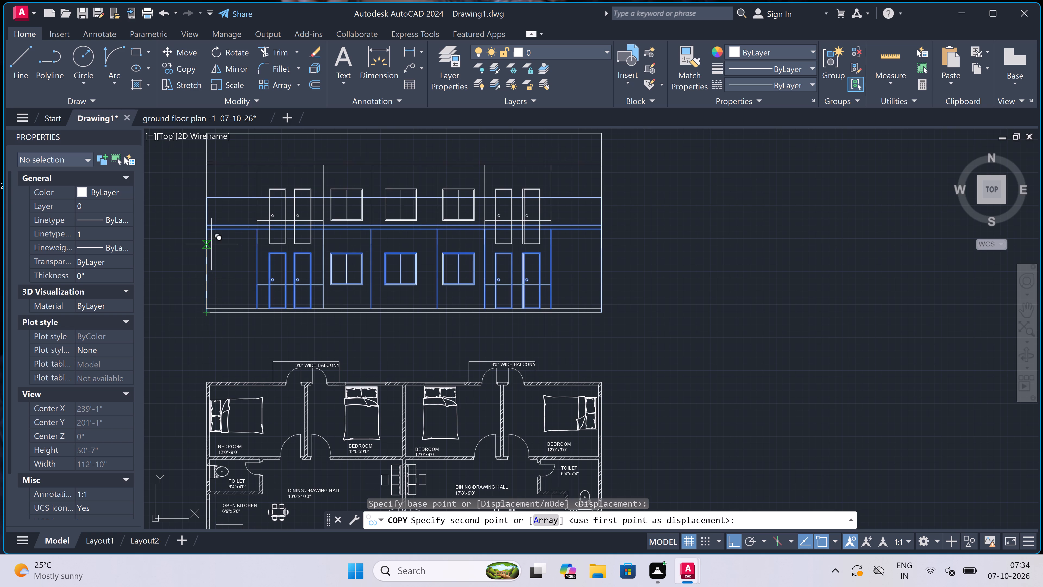
{"action": "left_click", "coordinate": [203, 226]}
{"action": "scroll", "coordinate": [203, 227], "scroll_direction": "down", "scroll_amount": 3}
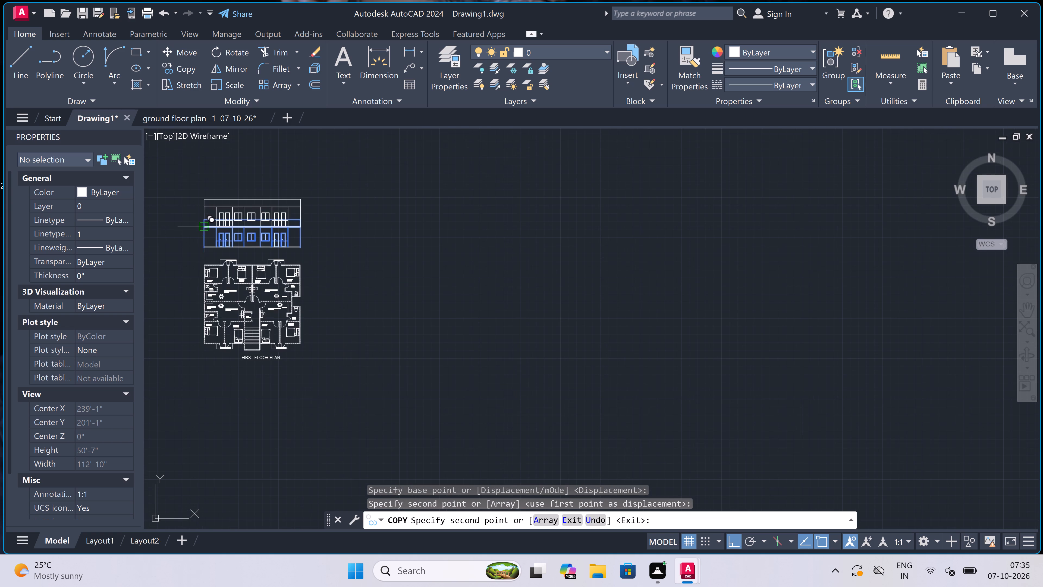
{"action": "scroll", "coordinate": [202, 196], "scroll_direction": "up", "scroll_amount": 3}
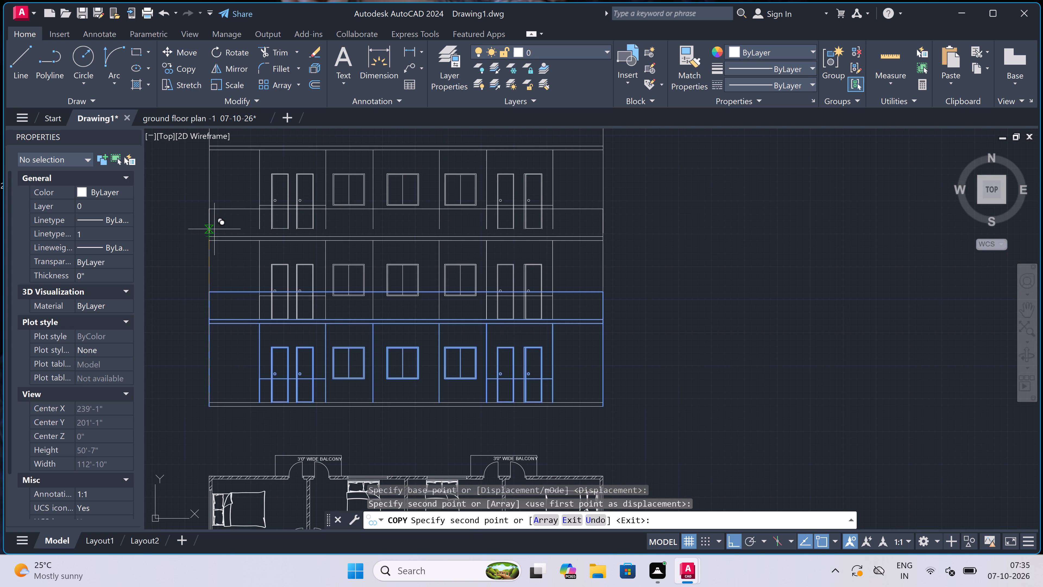
{"action": "left_click", "coordinate": [212, 233]}
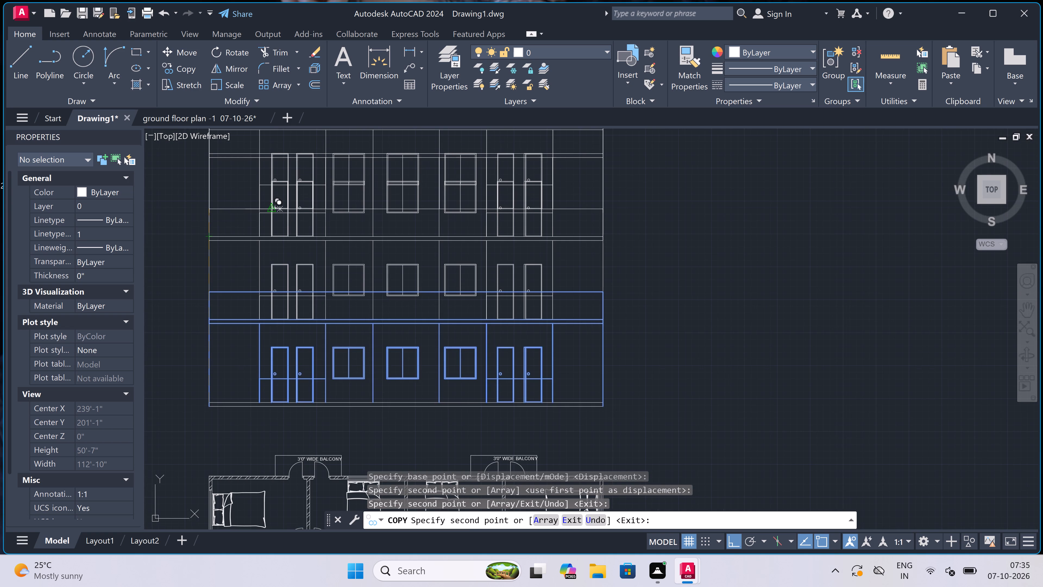
{"action": "key", "text": "Escape"}
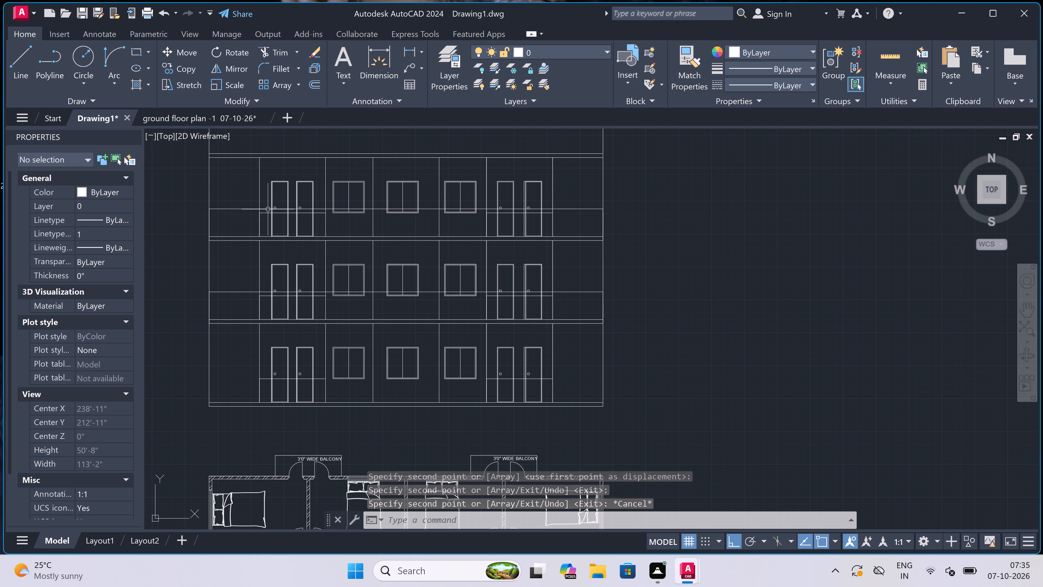
From the elevation's lower-left corner, draw a line 2' outward to the left, continuing vertically to slightly above the roof parapet.
{"action": "type", "text": "l"}
{"action": "key", "text": "space"}
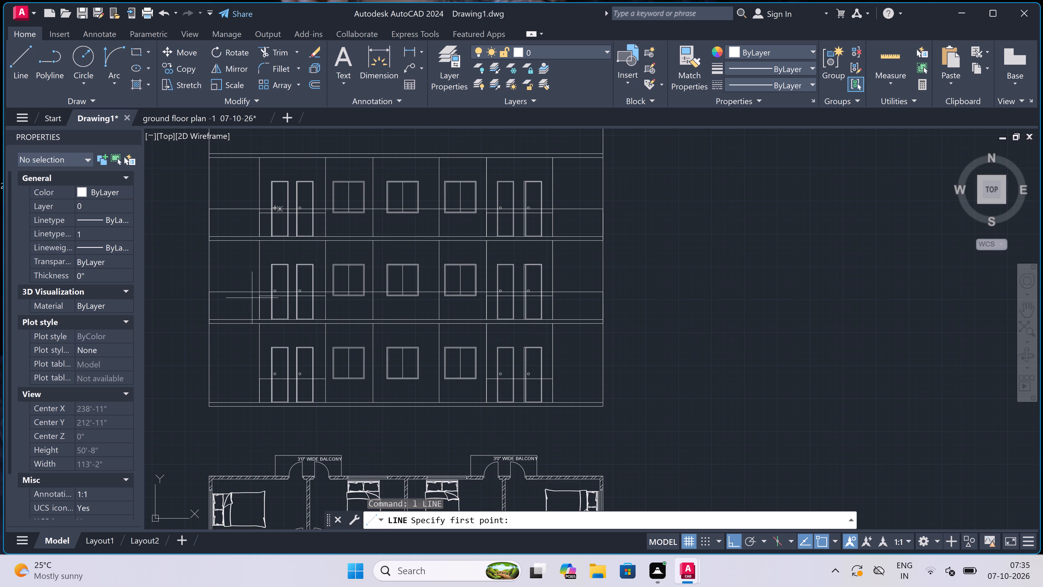
{"action": "scroll", "coordinate": [337, 367], "scroll_direction": "down", "scroll_amount": 3}
{"action": "scroll", "coordinate": [312, 383], "scroll_direction": "up", "scroll_amount": 4}
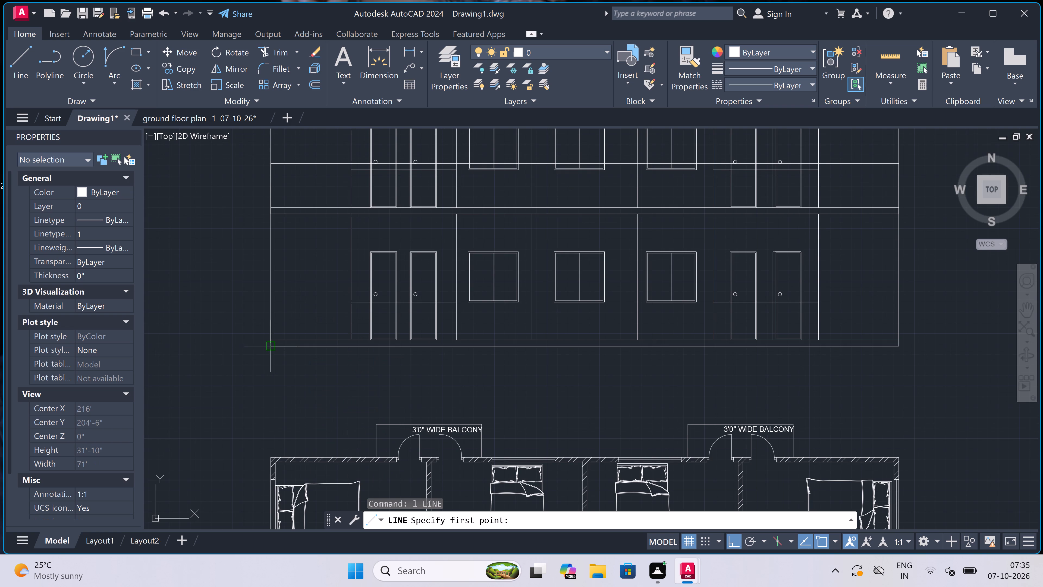
{"action": "left_click", "coordinate": [268, 348]}
{"action": "type", "text": "2'"}
{"action": "key", "text": "space"}
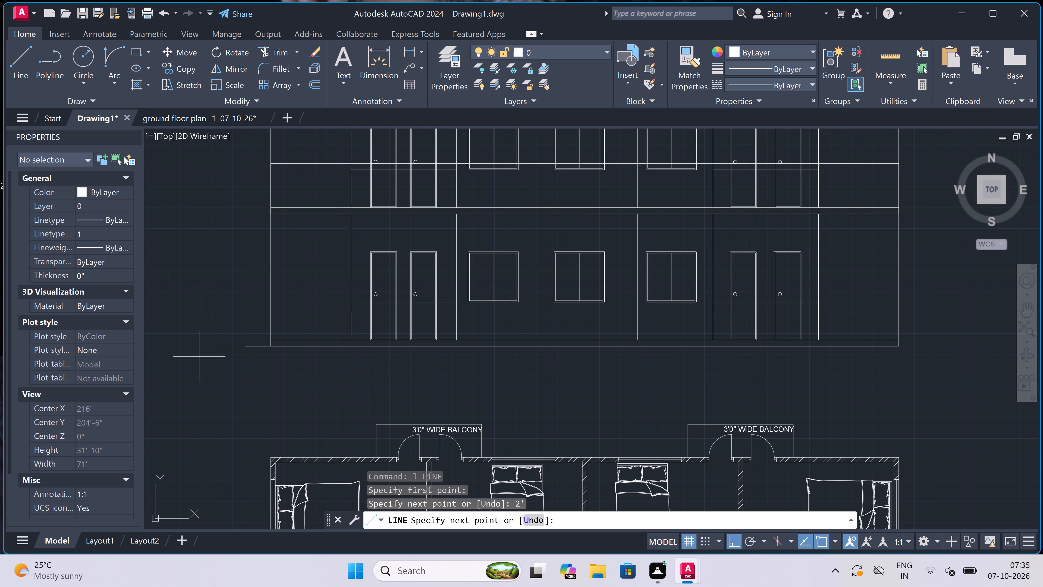
{"action": "scroll", "coordinate": [282, 305], "scroll_direction": "down", "scroll_amount": 2}
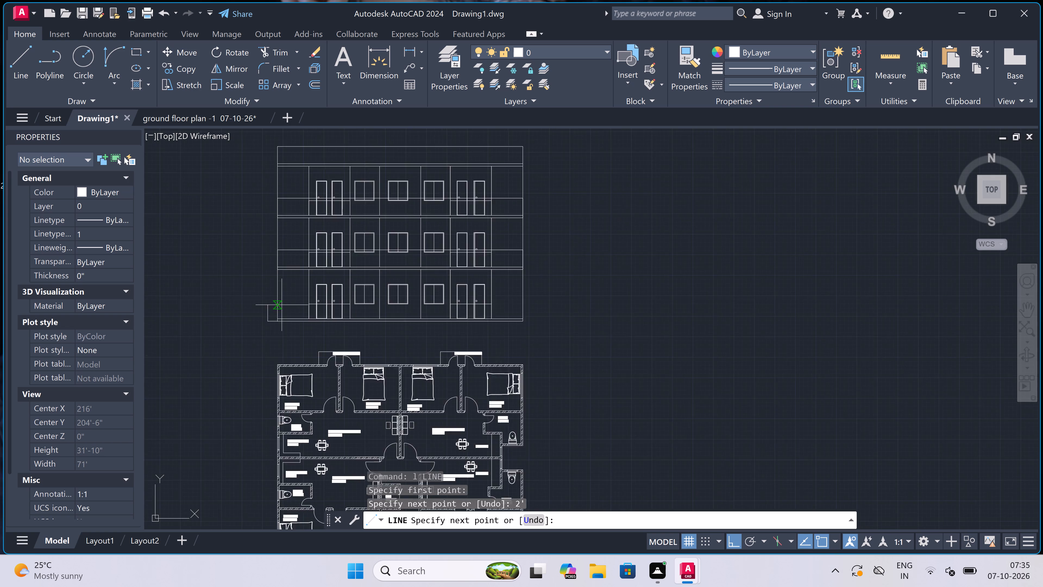
{"action": "scroll", "coordinate": [282, 305], "scroll_direction": "down", "scroll_amount": 1}
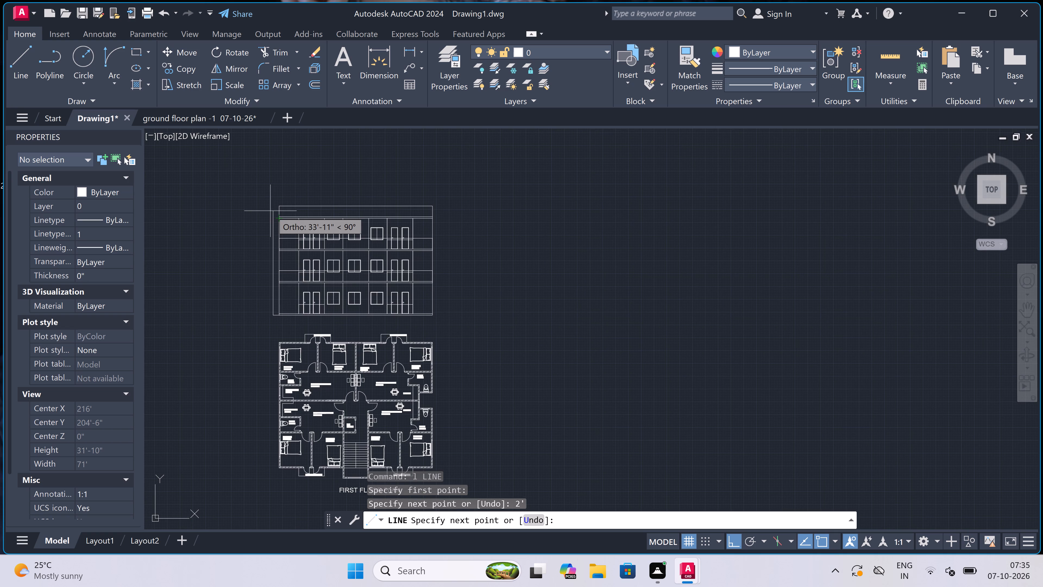
{"action": "left_click", "coordinate": [271, 200]}
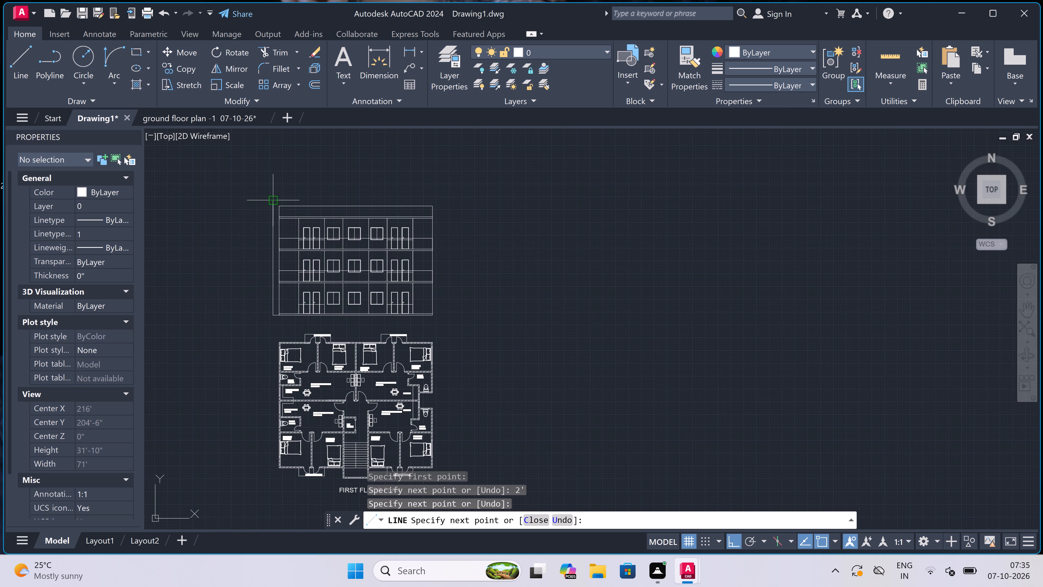
{"action": "key", "text": "Escape"}
From the elevation's lower-right corner, draw a line 2' outward to the right, continuing vertically to slightly above the roof parapet.
{"action": "key", "text": "space"}
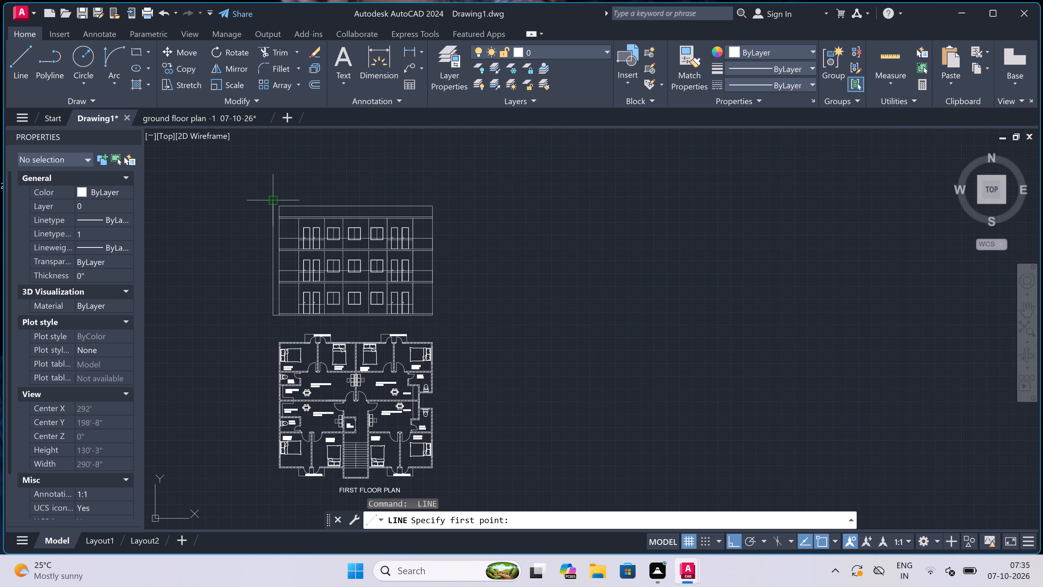
{"action": "scroll", "coordinate": [423, 300], "scroll_direction": "up", "scroll_amount": 2}
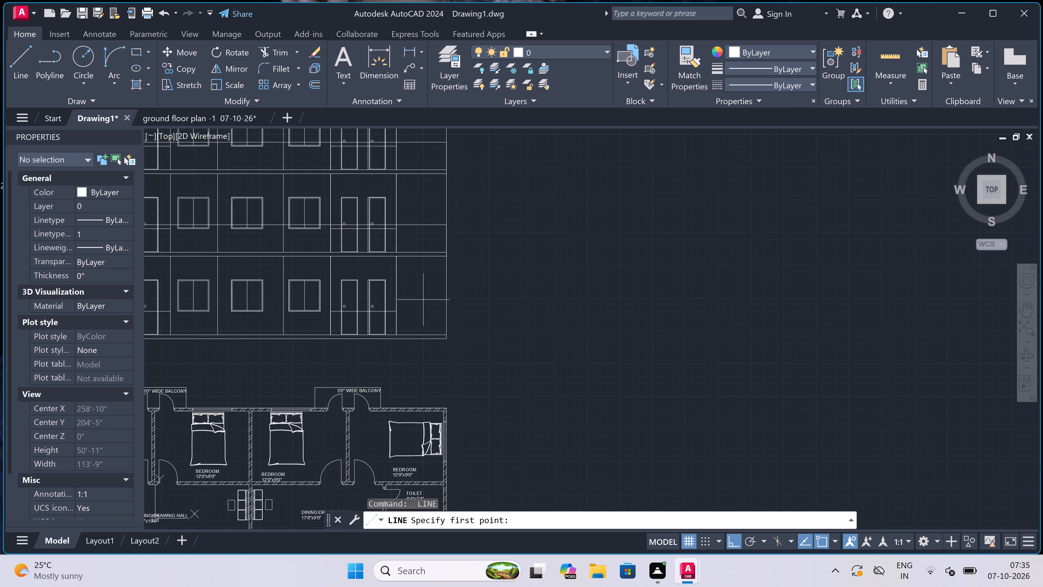
{"action": "scroll", "coordinate": [453, 330], "scroll_direction": "up", "scroll_amount": 2}
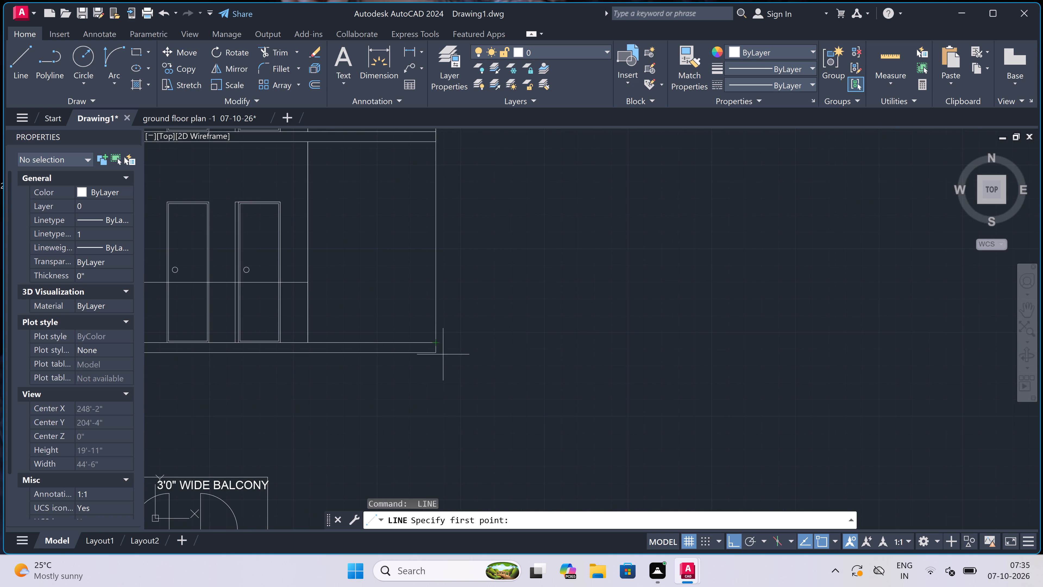
{"action": "left_click", "coordinate": [435, 353]}
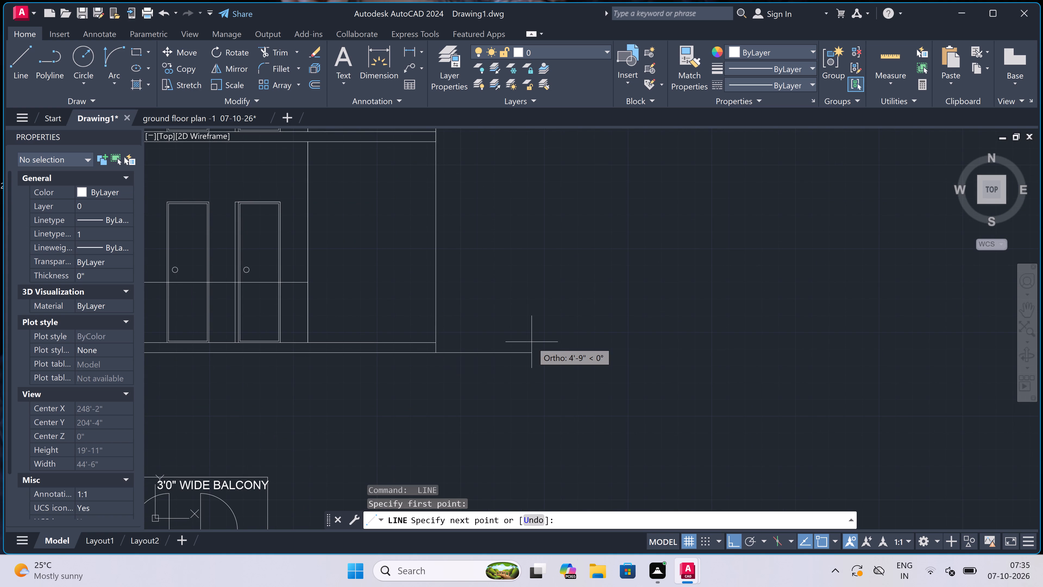
{"action": "key", "text": "2"}
{"action": "type", "text": "'"}
{"action": "key", "text": "space"}
{"action": "scroll", "coordinate": [532, 342], "scroll_direction": "down", "scroll_amount": 2}
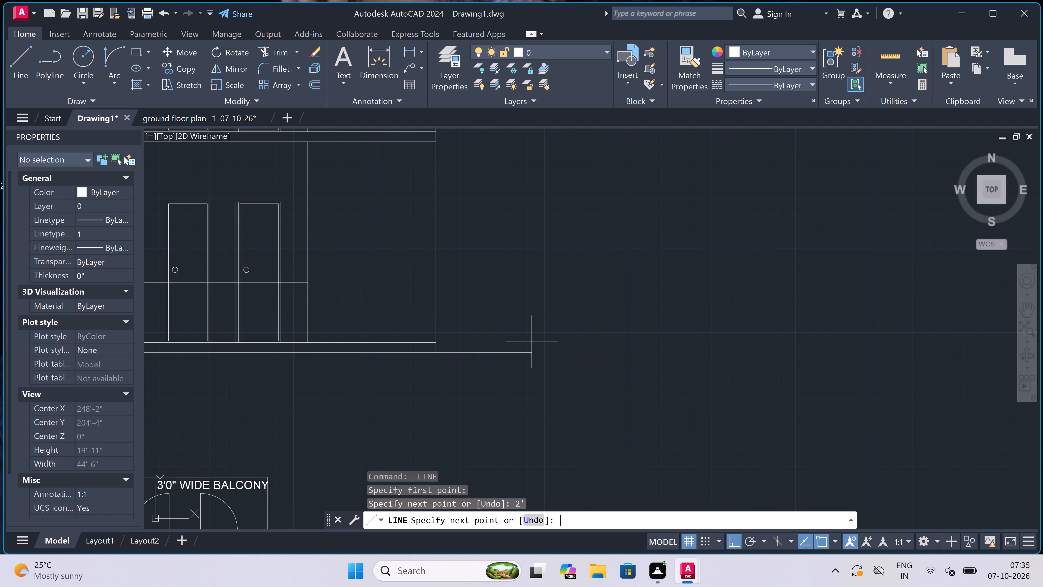
{"action": "scroll", "coordinate": [531, 346], "scroll_direction": "down", "scroll_amount": 1}
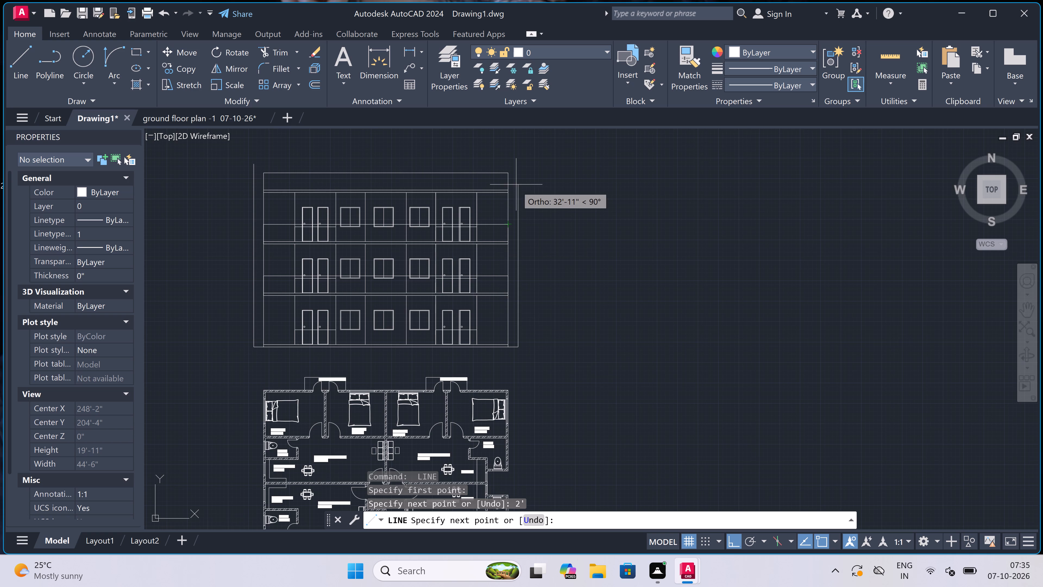
{"action": "left_click", "coordinate": [519, 163]}
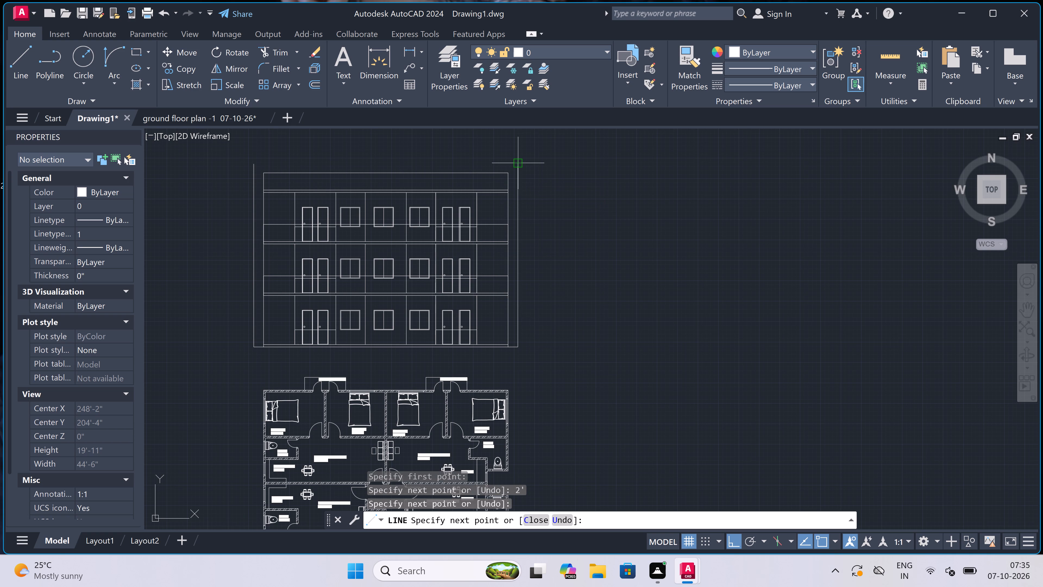
{"action": "key", "text": "Escape"}
Extend the elevation's horizontal parapet, slab and sill-level lines to the outer vertical boundary lines on both sides.
{"action": "type", "text": "ex"}
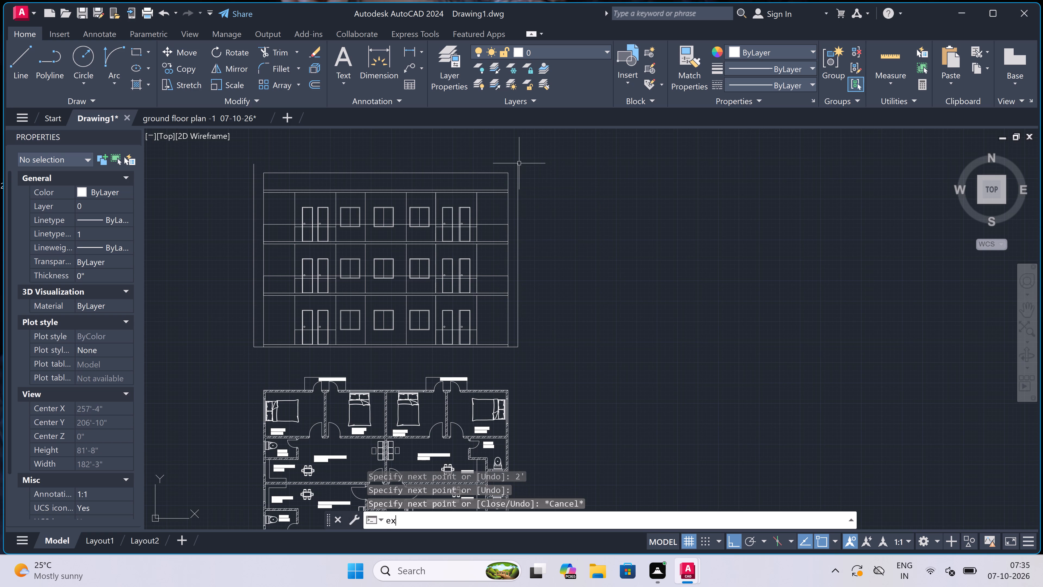
{"action": "key", "text": "space"}
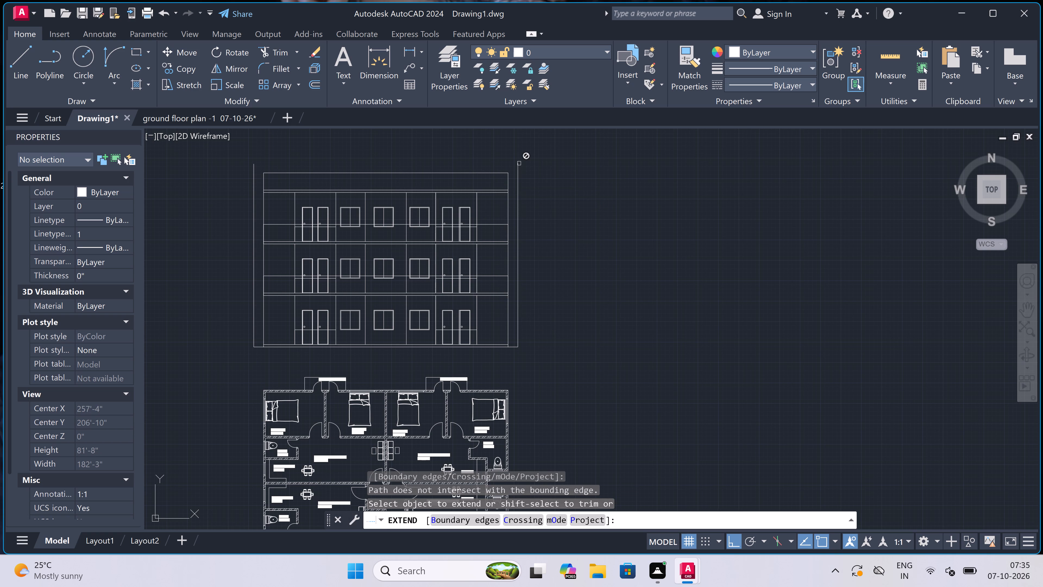
{"action": "left_click", "coordinate": [497, 160]}
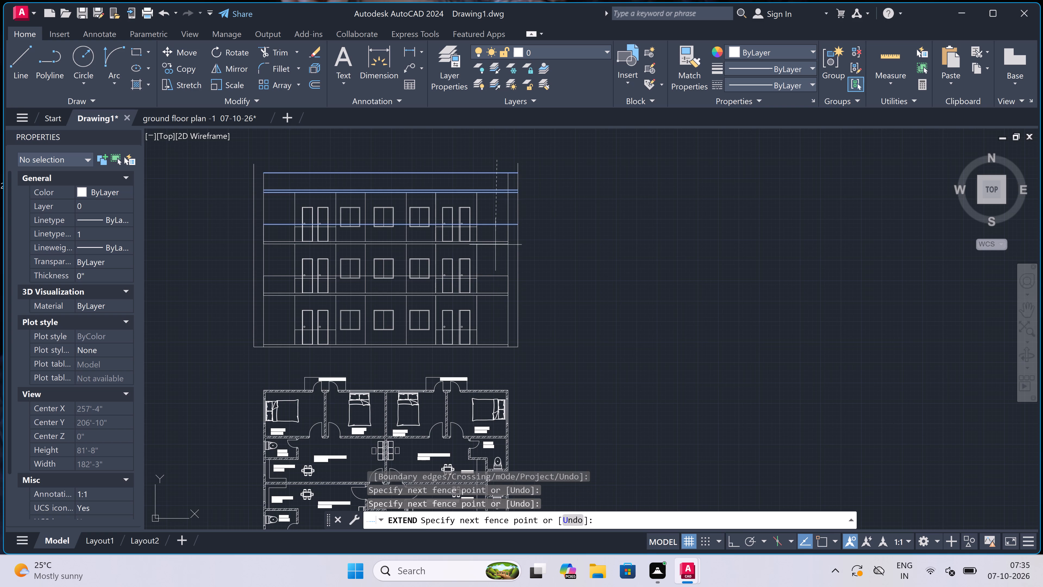
{"action": "left_click", "coordinate": [499, 303]}
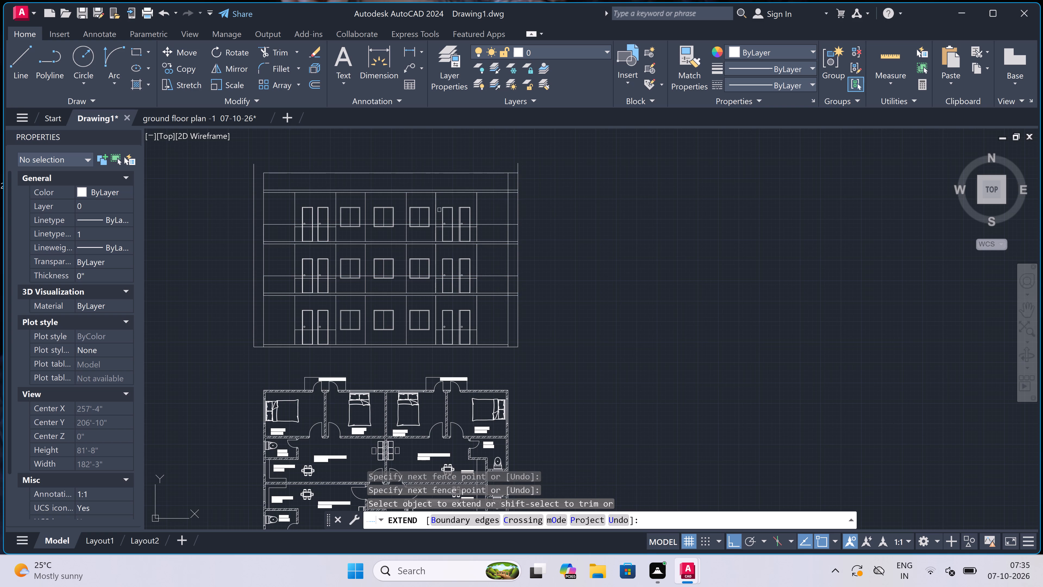
{"action": "left_click", "coordinate": [275, 160]}
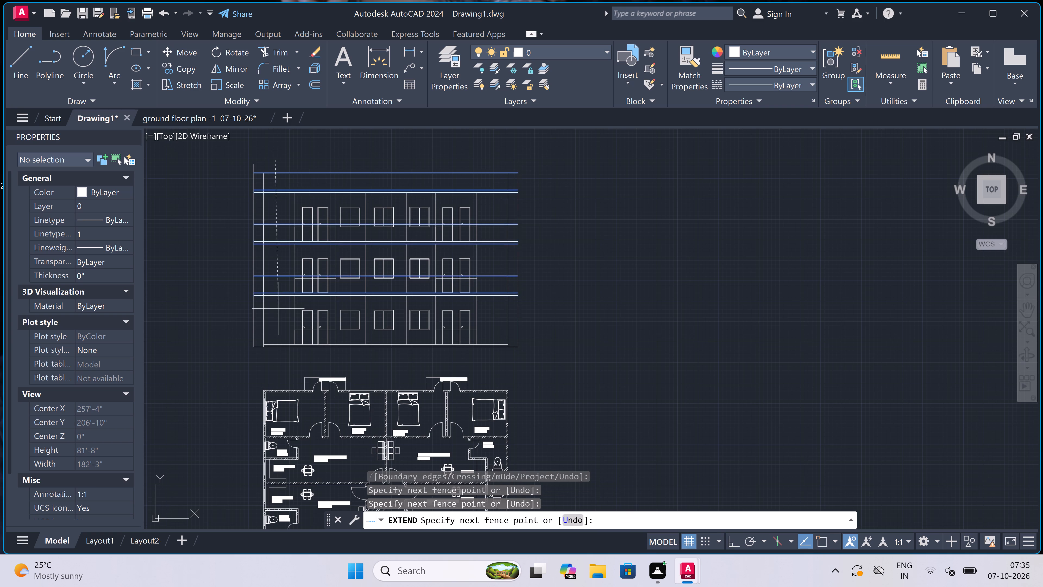
{"action": "left_click", "coordinate": [278, 309]}
{"action": "key", "text": "Escape"}
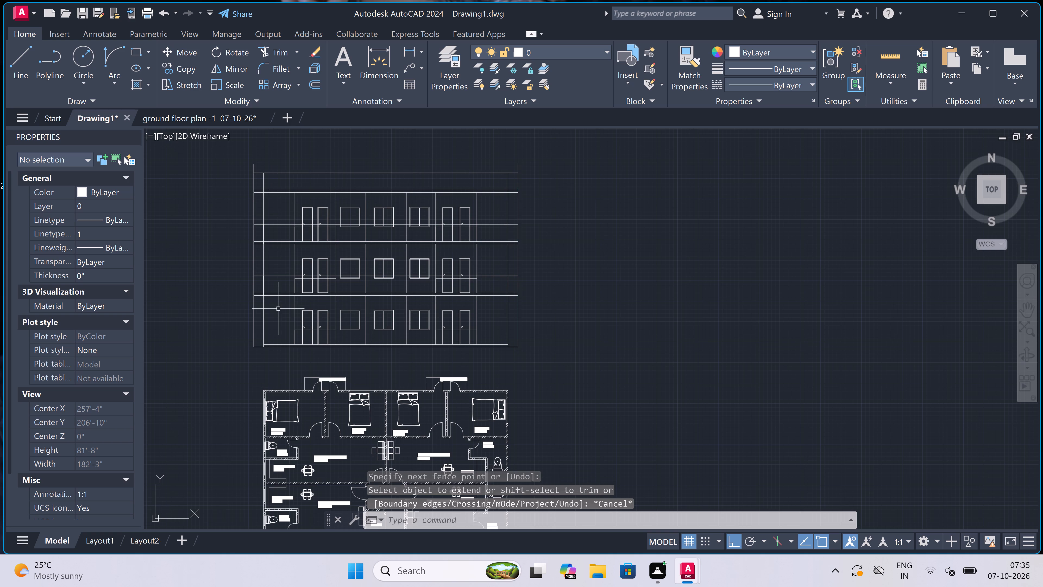
Trim the ends of both outer vertical boundary lines that project above the top line of the roof parapet.
{"action": "type", "text": "tr"}
{"action": "key", "text": "space"}
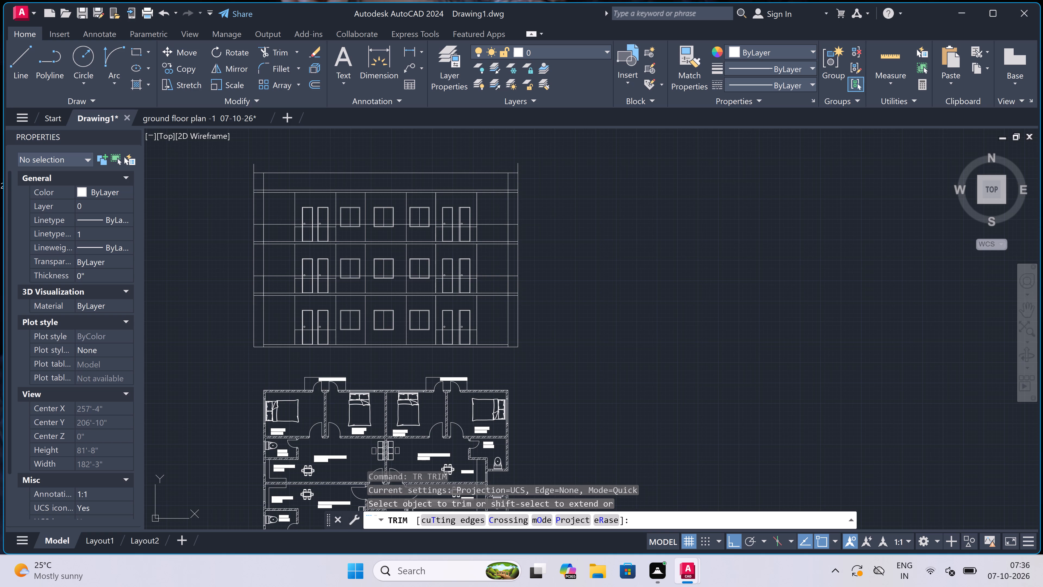
{"action": "scroll", "coordinate": [254, 169], "scroll_direction": "up", "scroll_amount": 1}
{"action": "left_click", "coordinate": [254, 169]}
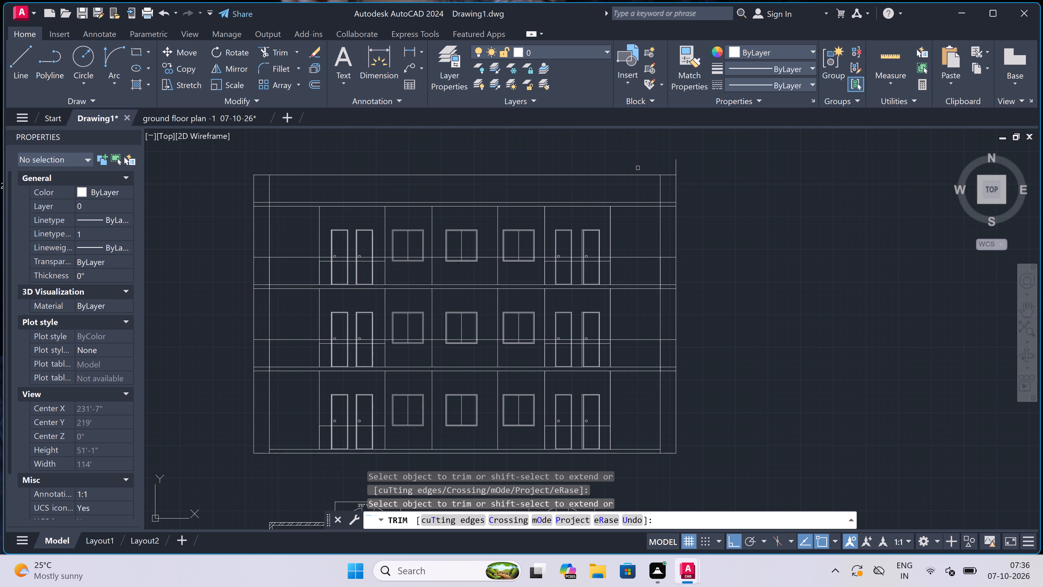
{"action": "scroll", "coordinate": [672, 166], "scroll_direction": "up", "scroll_amount": 1}
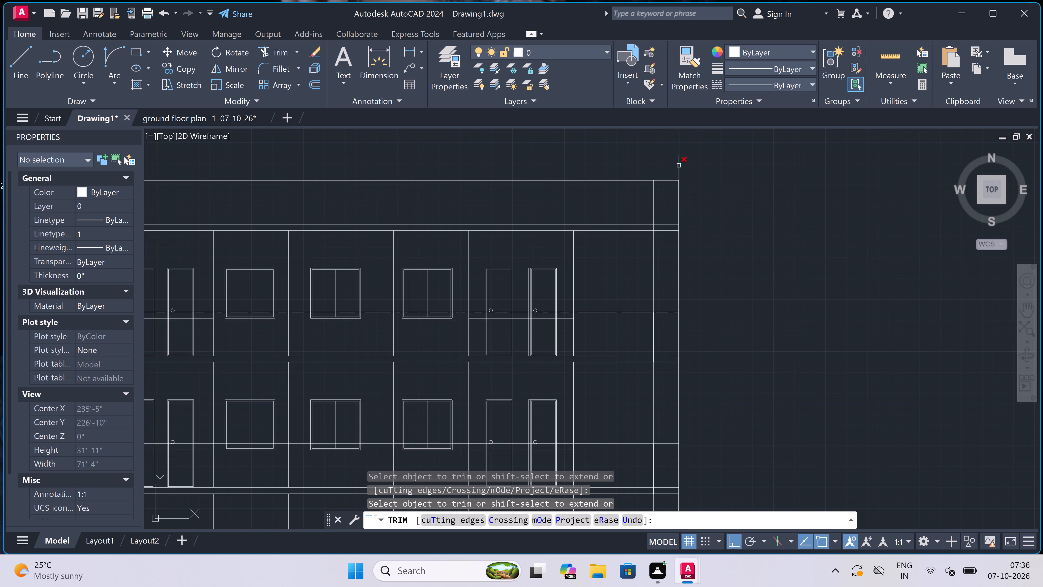
{"action": "double_click", "coordinate": [679, 166]}
{"action": "scroll", "coordinate": [525, 163], "scroll_direction": "down", "scroll_amount": 2}
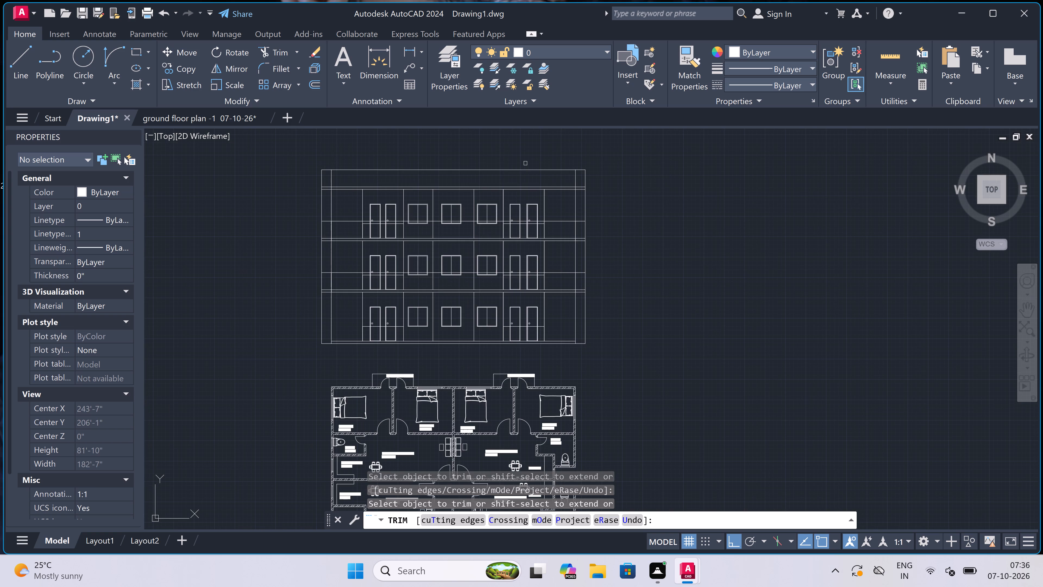
{"action": "key", "text": "Escape"}
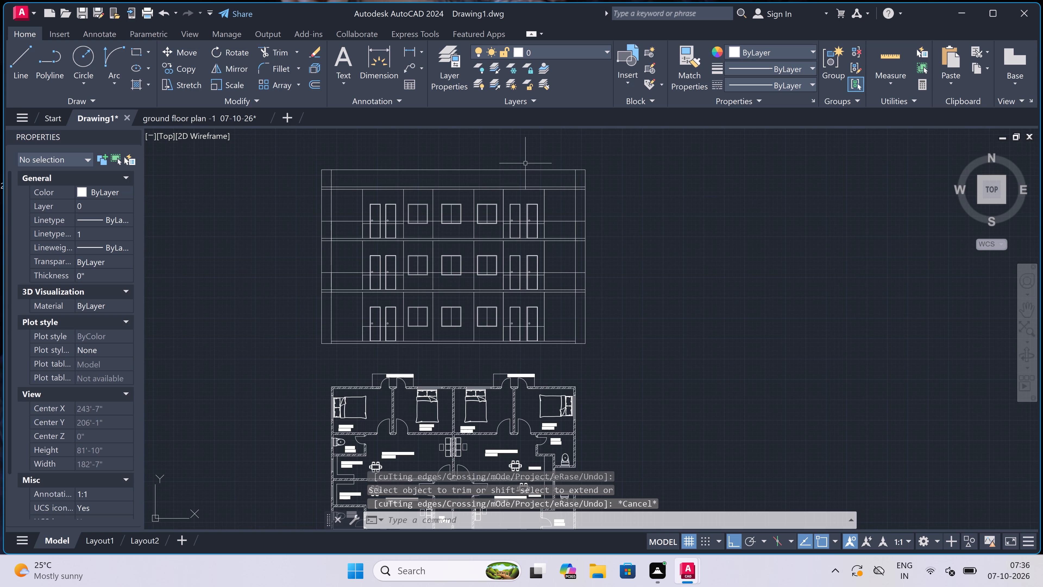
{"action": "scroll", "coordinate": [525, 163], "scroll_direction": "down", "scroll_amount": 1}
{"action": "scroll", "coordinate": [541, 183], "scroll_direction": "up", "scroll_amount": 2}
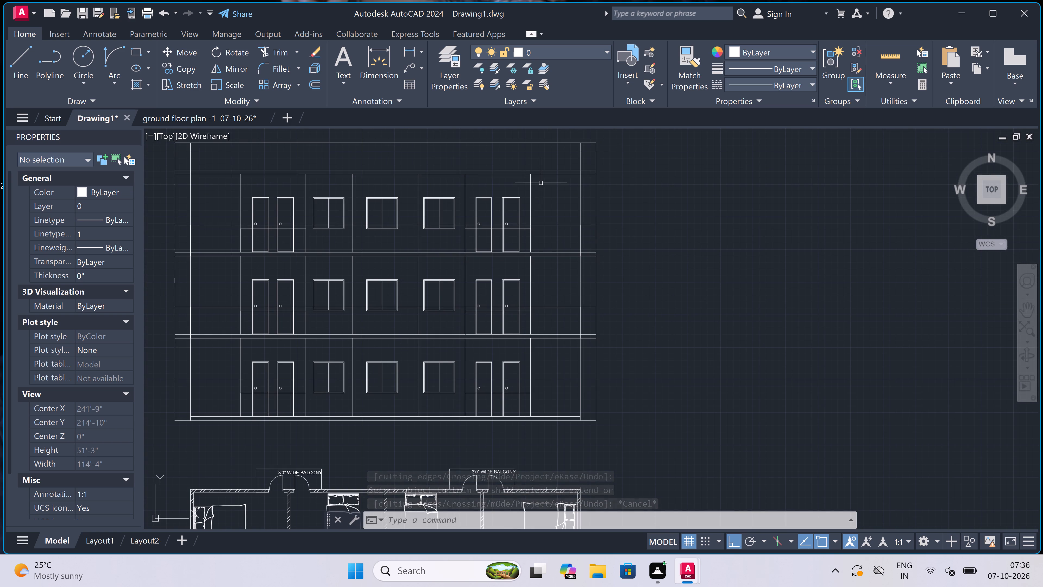
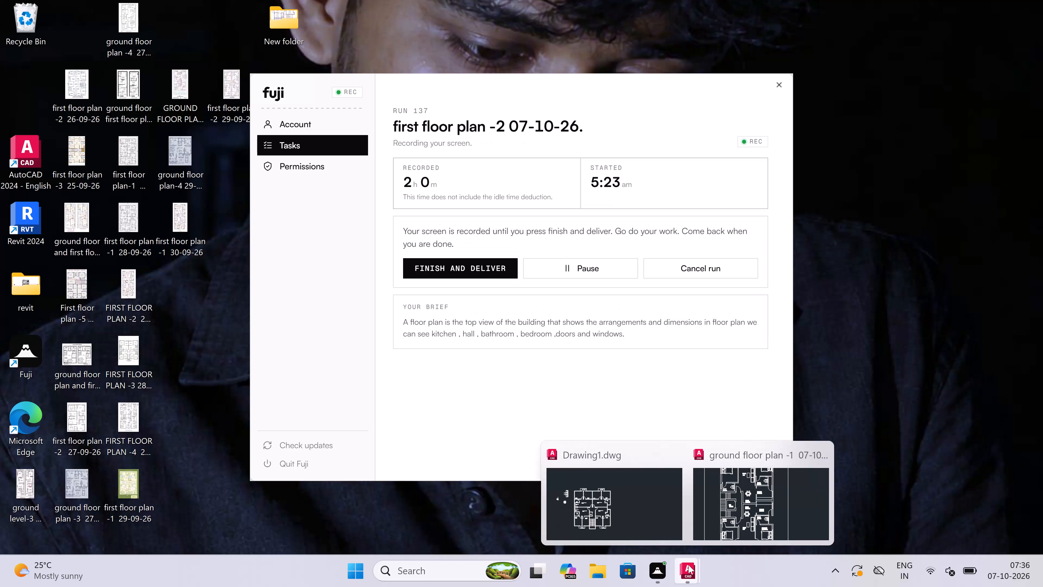
Switch to the Drawing1.dwg drawing in AutoCAD and bring up the building elevation.
{"action": "left_click", "coordinate": [564, 516]}
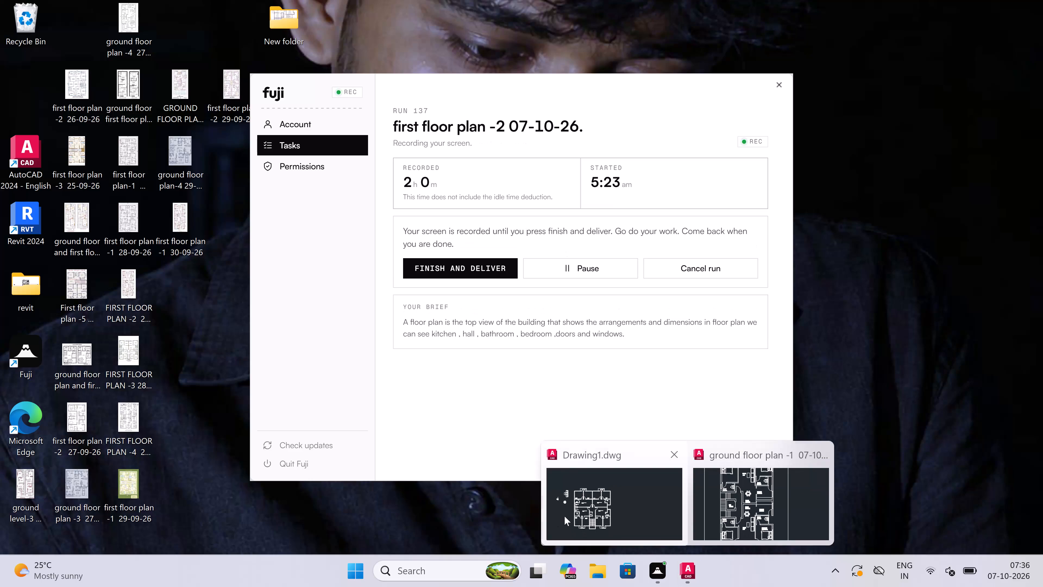
{"action": "scroll", "coordinate": [405, 271], "scroll_direction": "down", "scroll_amount": 2}
{"action": "scroll", "coordinate": [406, 271], "scroll_direction": "up", "scroll_amount": 2}
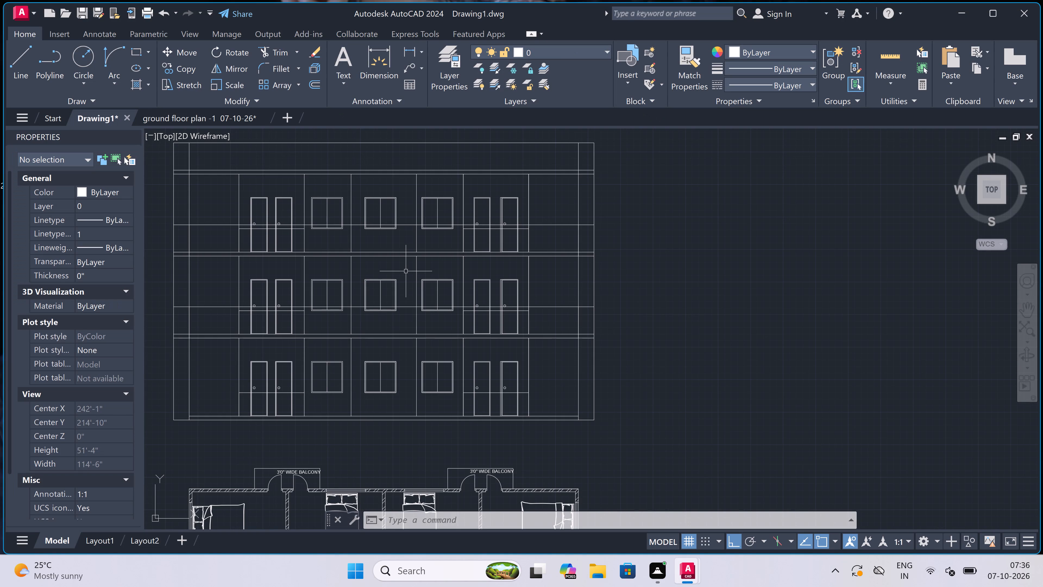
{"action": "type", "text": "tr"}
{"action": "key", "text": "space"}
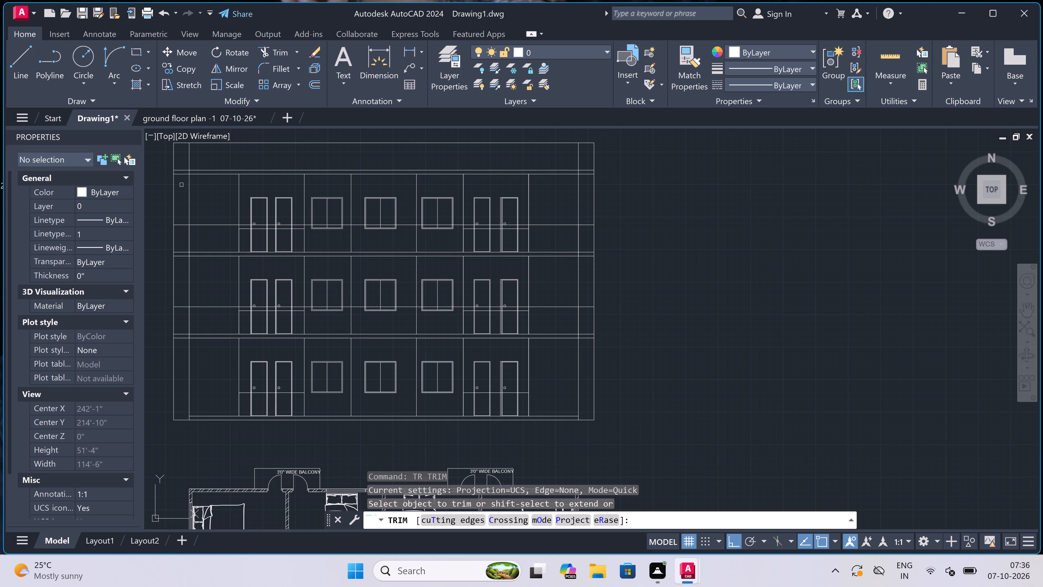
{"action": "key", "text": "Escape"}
Erase the lower line of each of the three horizontal slab line pairs running across the elevation.
{"action": "left_click", "coordinate": [197, 174]}
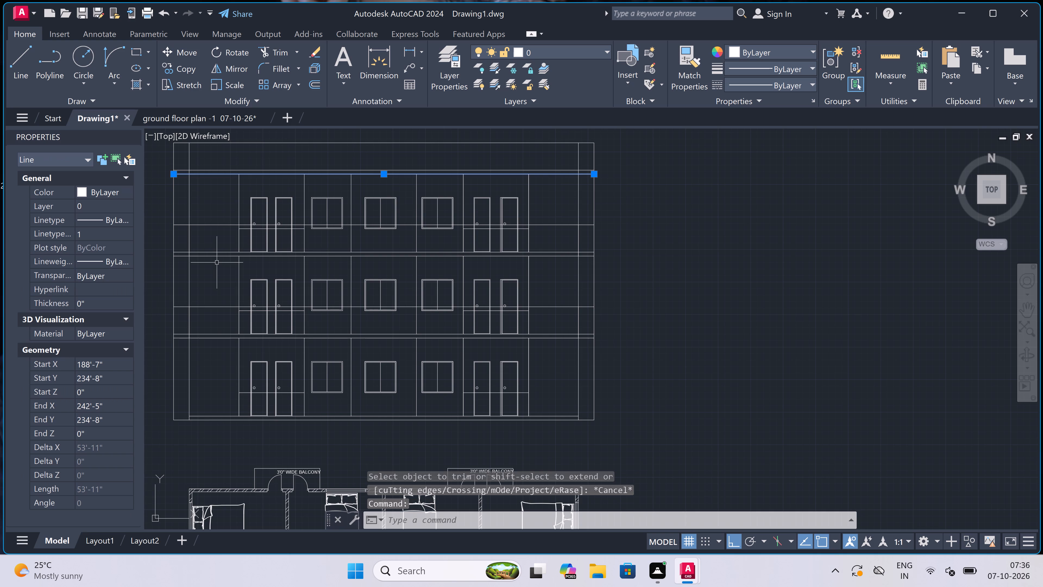
{"action": "left_click", "coordinate": [216, 255]}
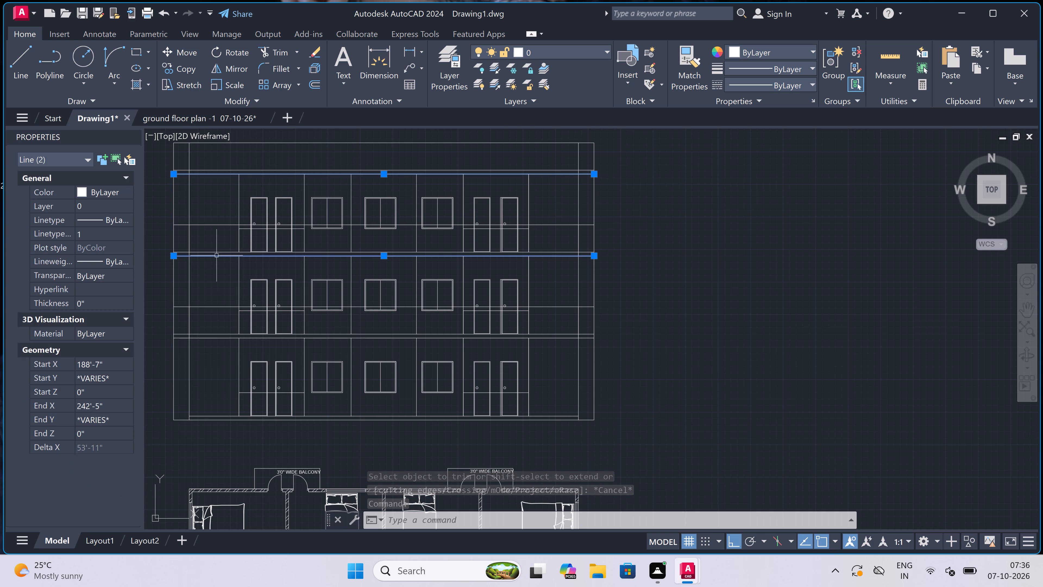
{"action": "left_click", "coordinate": [216, 339]}
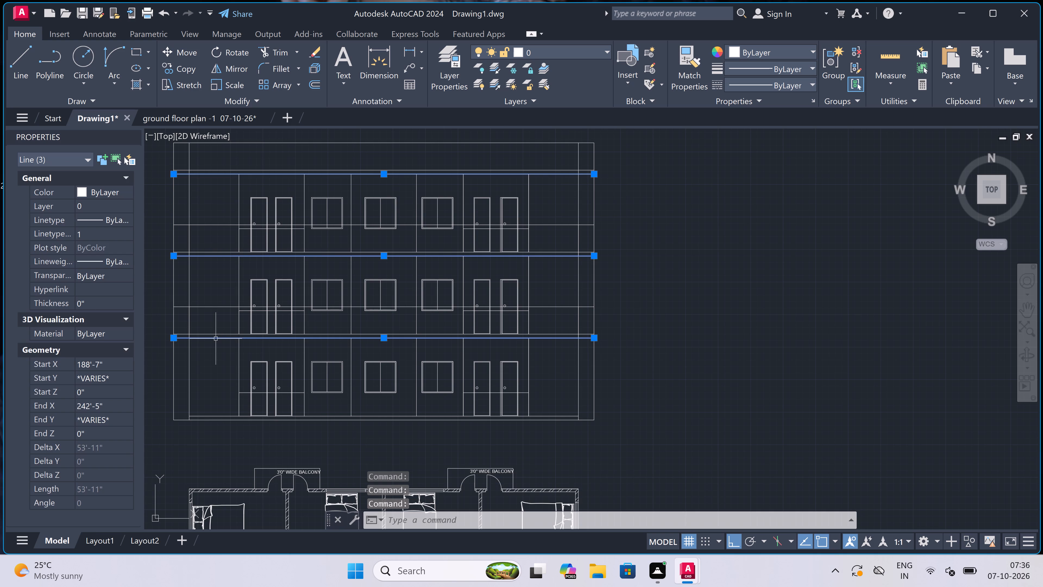
{"action": "key", "text": "Delete"}
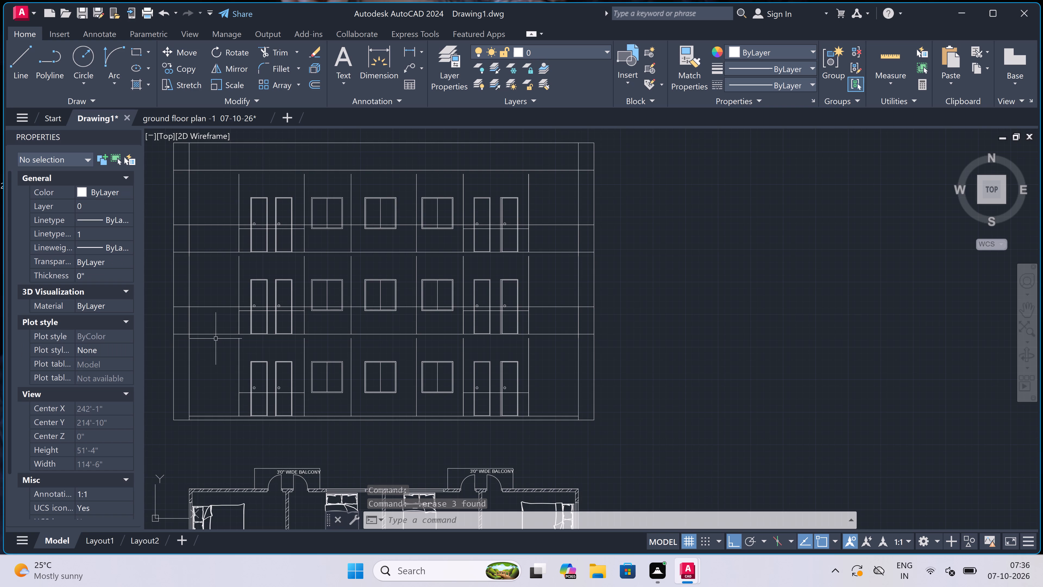
Trim the outer vertical boundary lines and base-line stubs of both side projections at the ground storey, below the first slab line.
{"action": "type", "text": "tr"}
{"action": "key", "text": "space"}
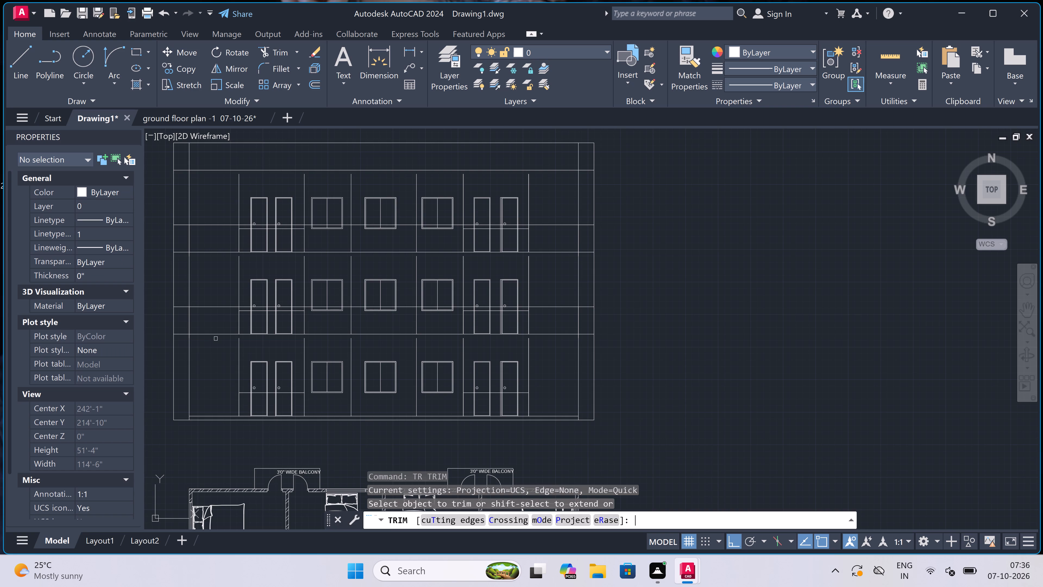
{"action": "scroll", "coordinate": [216, 339], "scroll_direction": "down", "scroll_amount": 2}
{"action": "scroll", "coordinate": [189, 377], "scroll_direction": "up", "scroll_amount": 3}
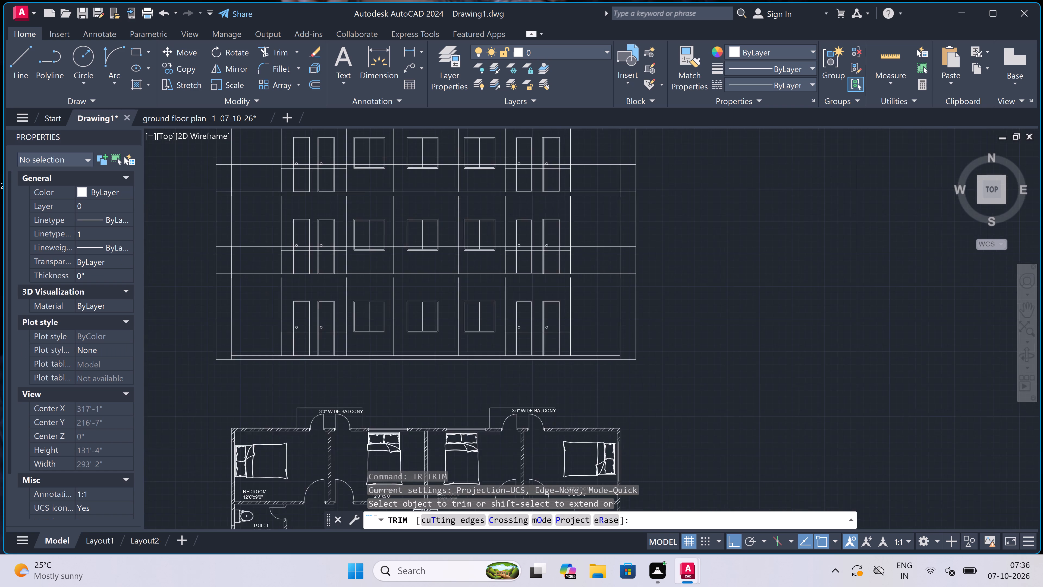
{"action": "left_click", "coordinate": [221, 312]}
{"action": "left_click", "coordinate": [233, 312]}
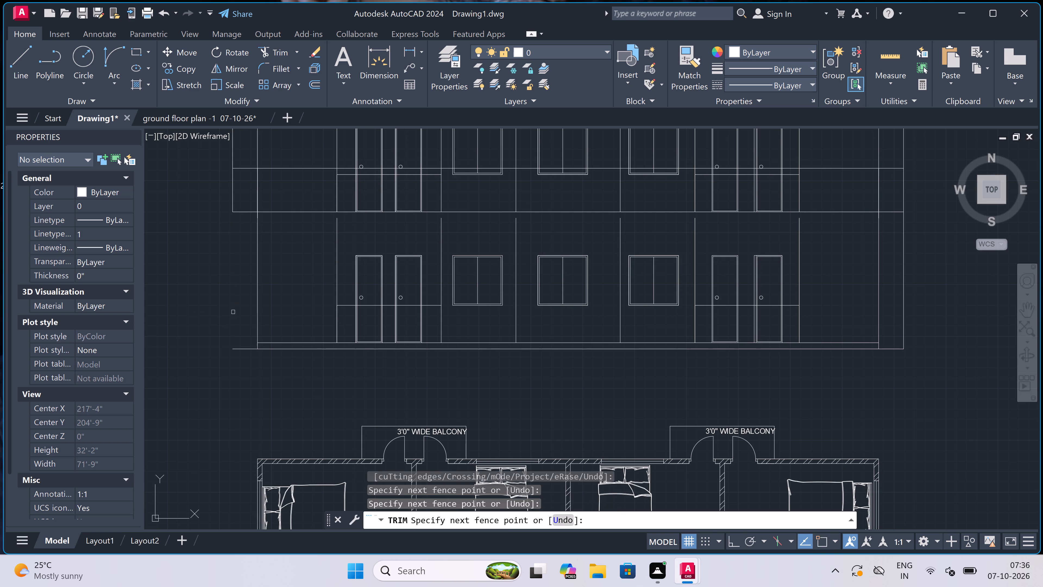
{"action": "left_click", "coordinate": [236, 324]}
{"action": "left_click", "coordinate": [245, 364]}
{"action": "scroll", "coordinate": [247, 361], "scroll_direction": "down", "scroll_amount": 4}
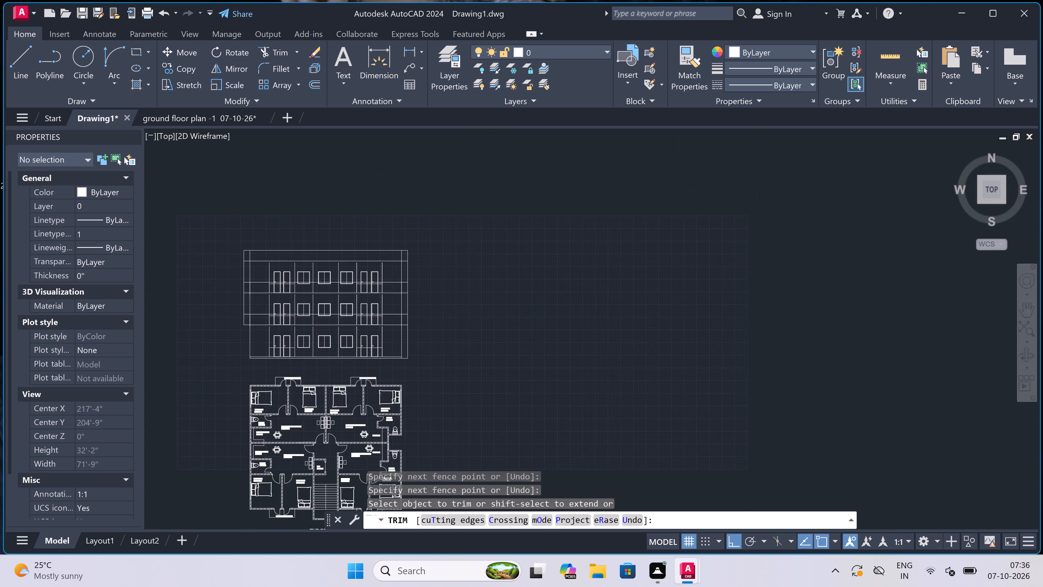
{"action": "scroll", "coordinate": [359, 351], "scroll_direction": "up", "scroll_amount": 3}
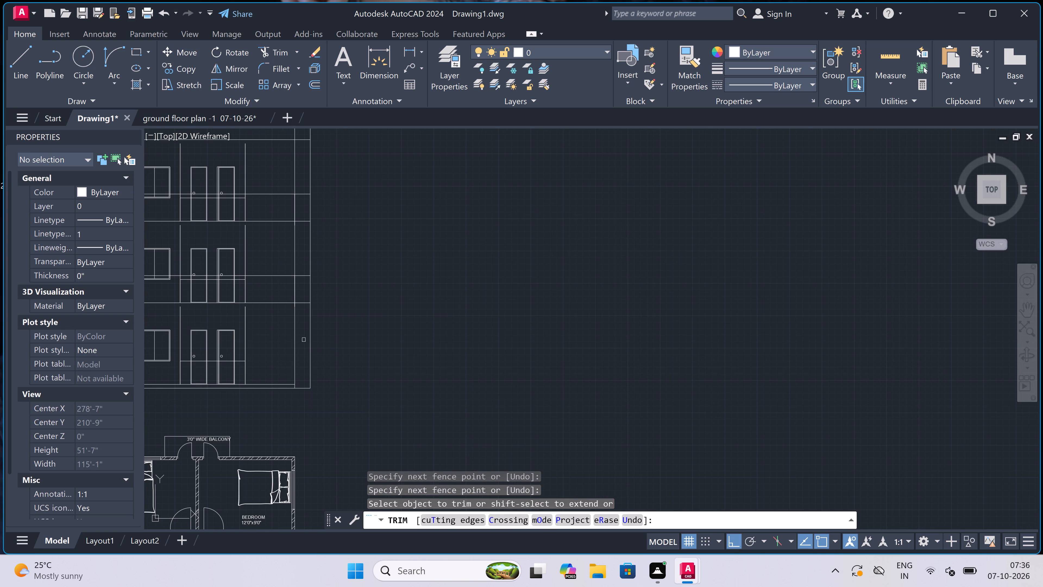
{"action": "left_click_drag", "start_coordinate": [304, 340], "coordinate": [307, 339]}
{"action": "left_click", "coordinate": [324, 334]}
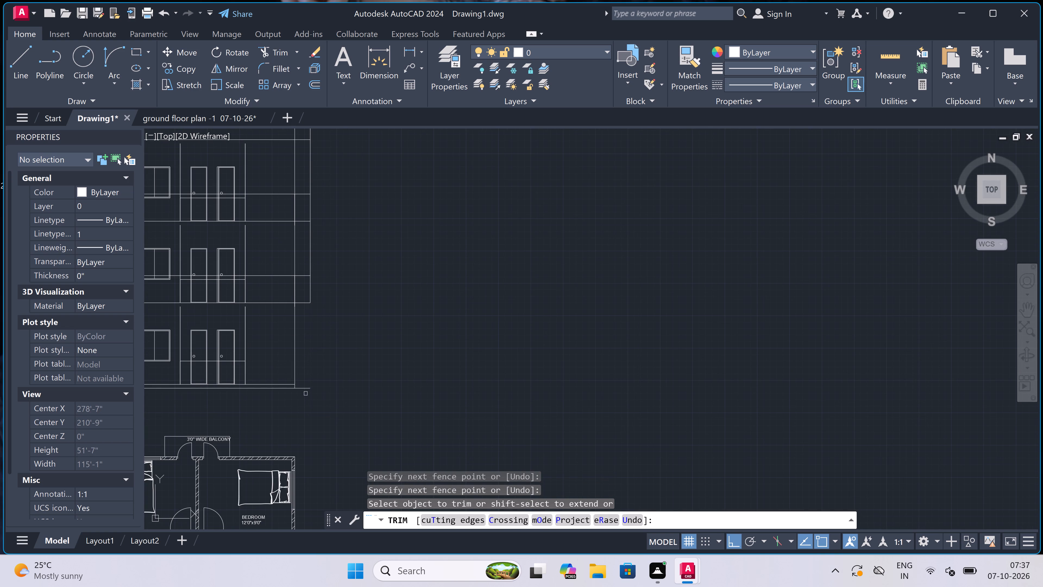
{"action": "left_click", "coordinate": [306, 394]}
{"action": "left_click", "coordinate": [304, 375]}
{"action": "scroll", "coordinate": [304, 375], "scroll_direction": "down", "scroll_amount": 2}
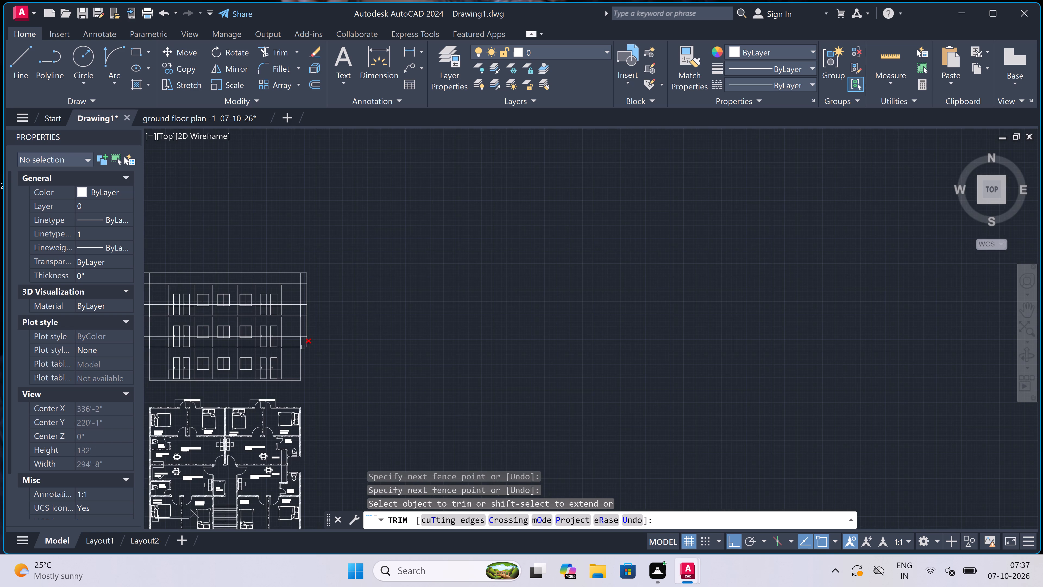
Trim the window, door and wall lines below the middle storey's sill-level line across the centre and right bays of the elevation.
{"action": "scroll", "coordinate": [300, 339], "scroll_direction": "up", "scroll_amount": 4}
{"action": "left_click", "coordinate": [312, 339]}
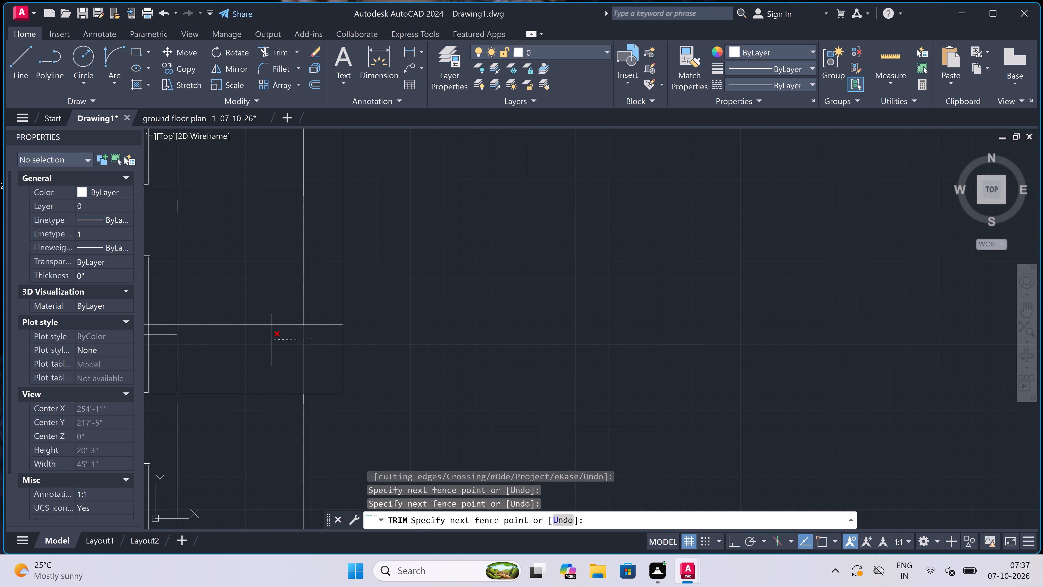
{"action": "scroll", "coordinate": [272, 340], "scroll_direction": "down", "scroll_amount": 2}
{"action": "scroll", "coordinate": [193, 350], "scroll_direction": "down", "scroll_amount": 2}
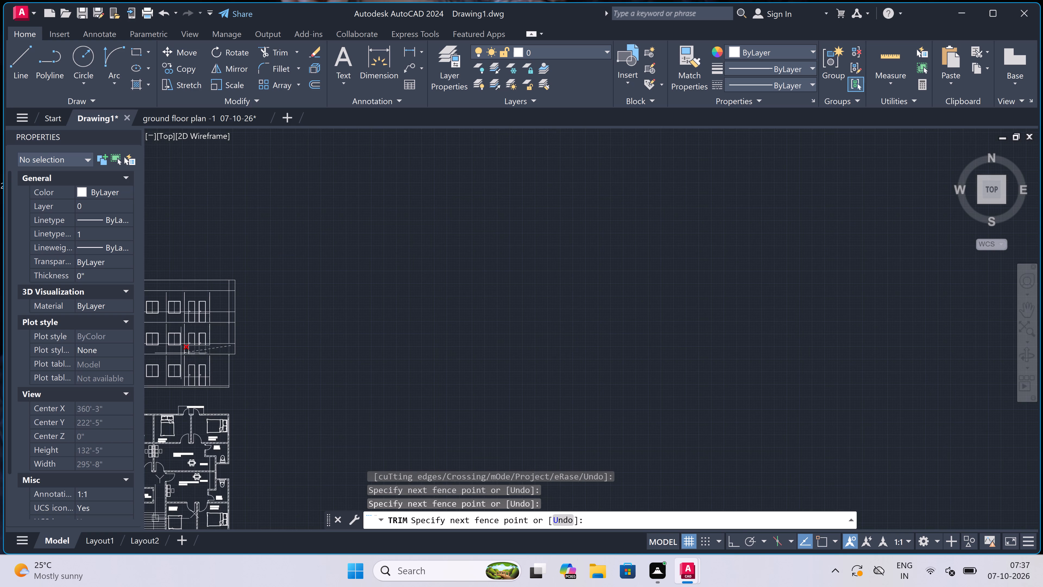
{"action": "scroll", "coordinate": [243, 340], "scroll_direction": "down", "scroll_amount": 3}
{"action": "scroll", "coordinate": [218, 346], "scroll_direction": "up", "scroll_amount": 5}
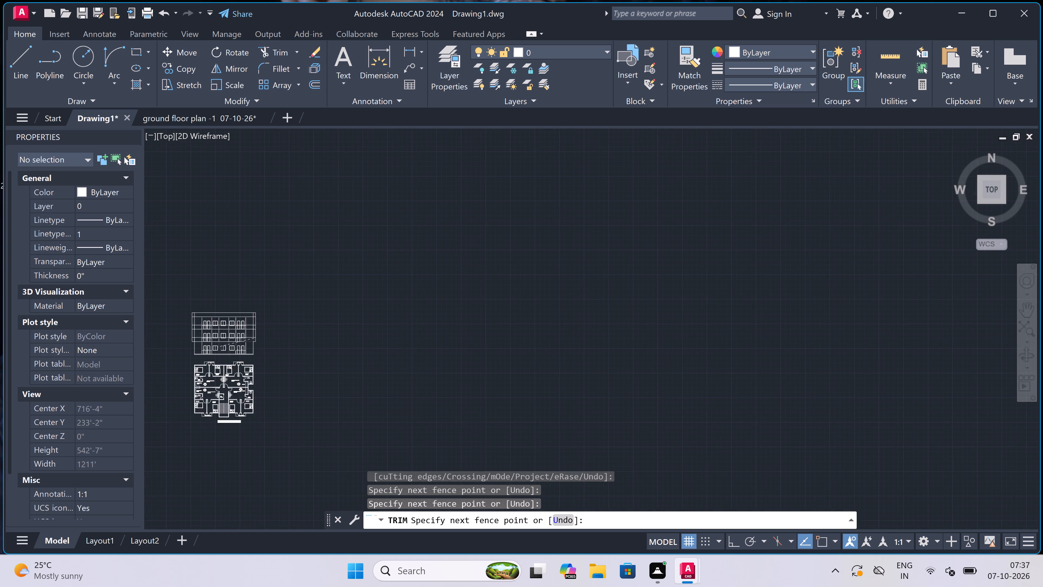
{"action": "scroll", "coordinate": [235, 306], "scroll_direction": "up", "scroll_amount": 2}
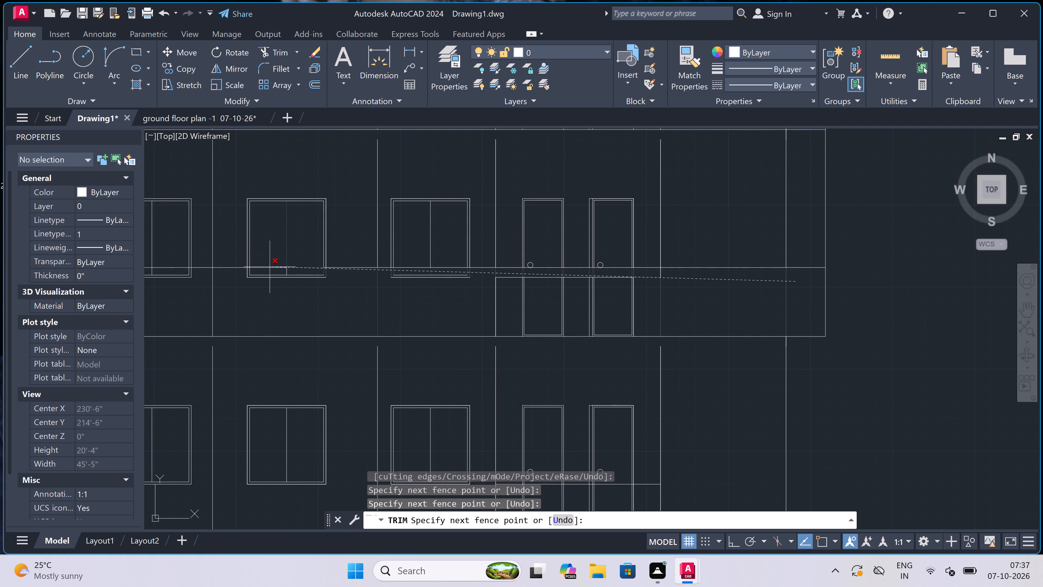
{"action": "left_click", "coordinate": [237, 272]}
{"action": "left_click", "coordinate": [257, 272]}
{"action": "left_click", "coordinate": [265, 282]}
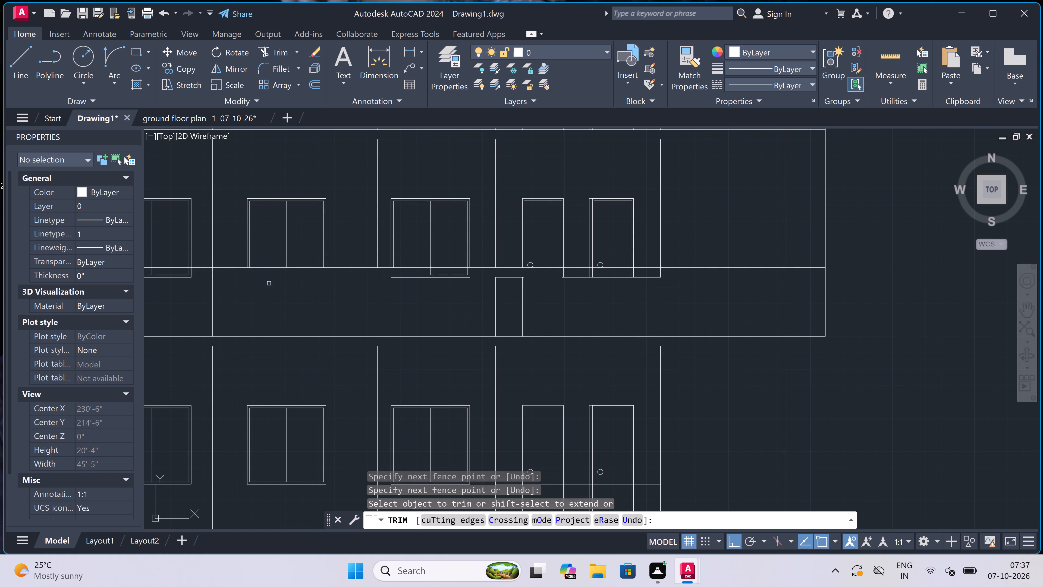
Trim away the leftover frame and bottom lines of the middle storey's right-hand window below the sill-level line.
{"action": "scroll", "coordinate": [459, 278], "scroll_direction": "up", "scroll_amount": 2}
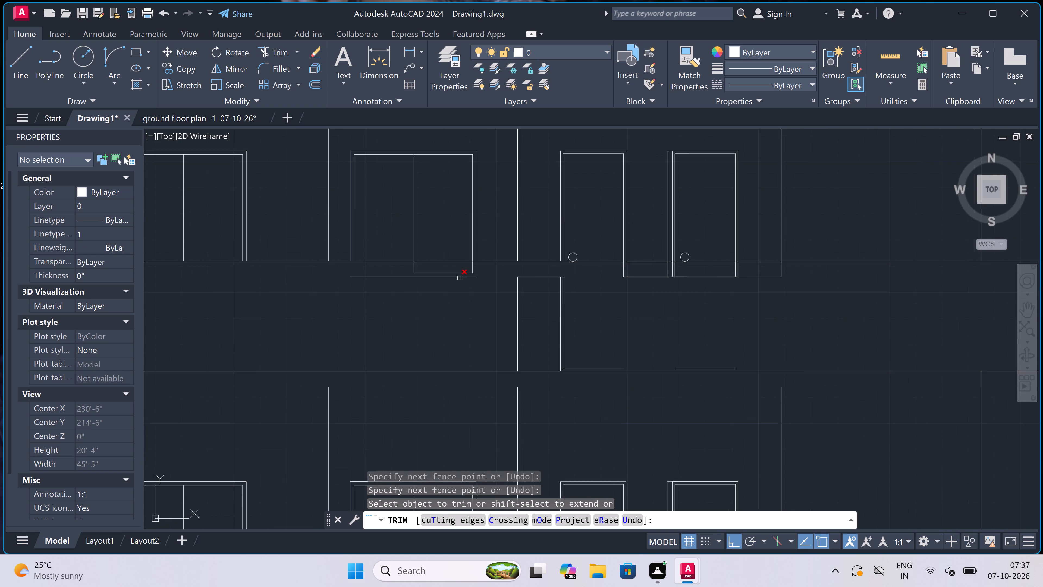
{"action": "left_click", "coordinate": [484, 262]}
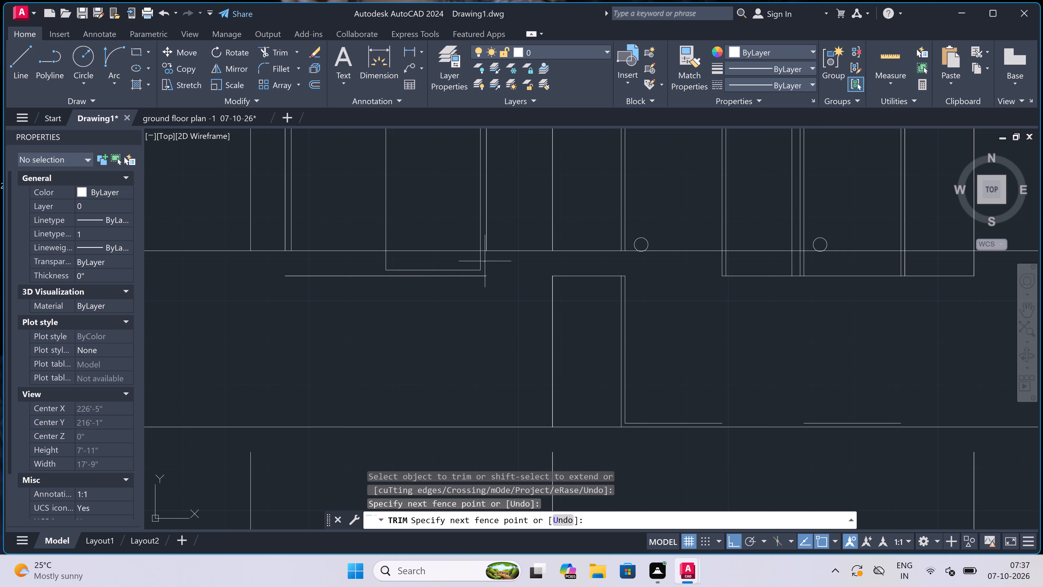
{"action": "left_click", "coordinate": [327, 262]}
{"action": "left_click", "coordinate": [426, 262]}
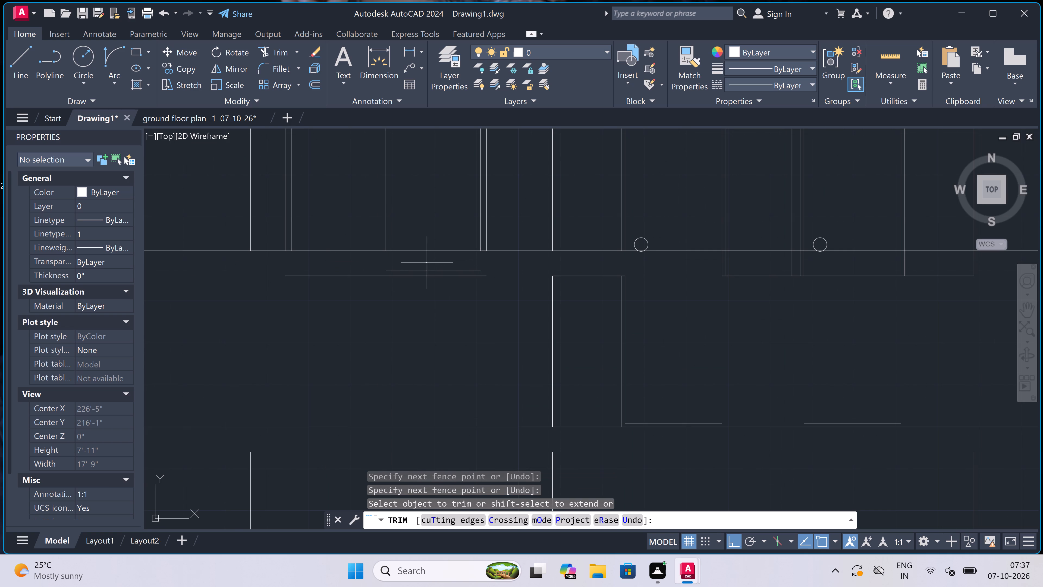
{"action": "left_click", "coordinate": [423, 296]}
{"action": "scroll", "coordinate": [423, 288], "scroll_direction": "down", "scroll_amount": 3}
{"action": "scroll", "coordinate": [494, 300], "scroll_direction": "up", "scroll_amount": 3}
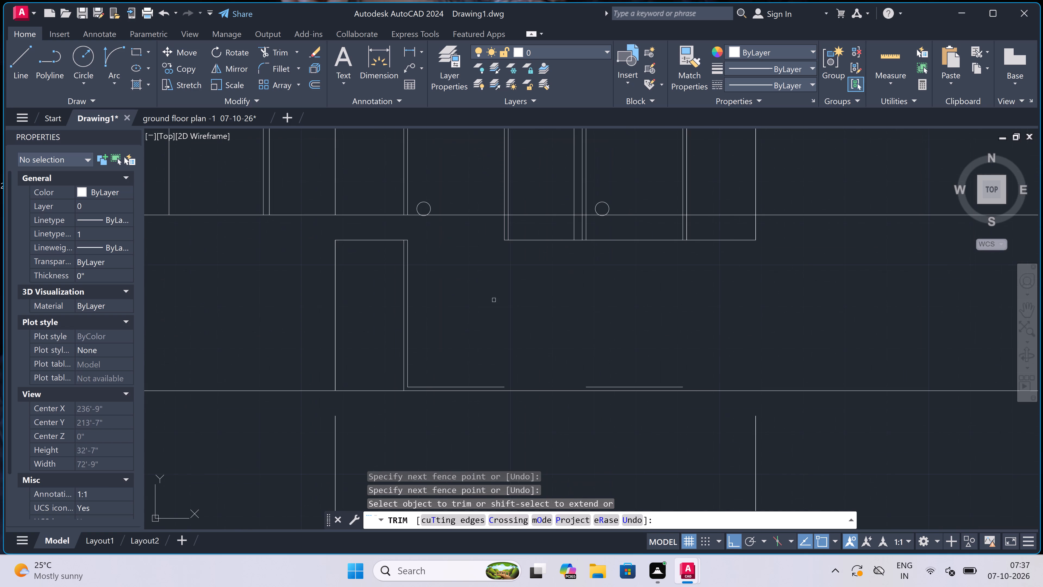
Trim away leftover wall, railing and door lines around the right-hand door pair, between the middle storey's sill-level line and the slab below.
{"action": "left_click_drag", "start_coordinate": [494, 300], "coordinate": [491, 301]}
{"action": "left_click", "coordinate": [268, 312]}
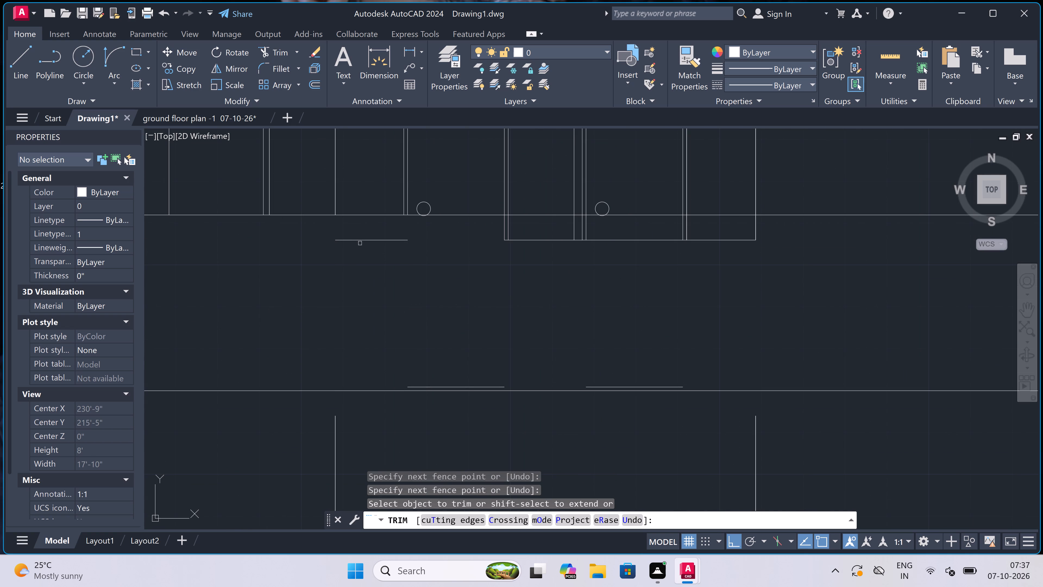
{"action": "left_click", "coordinate": [361, 242]}
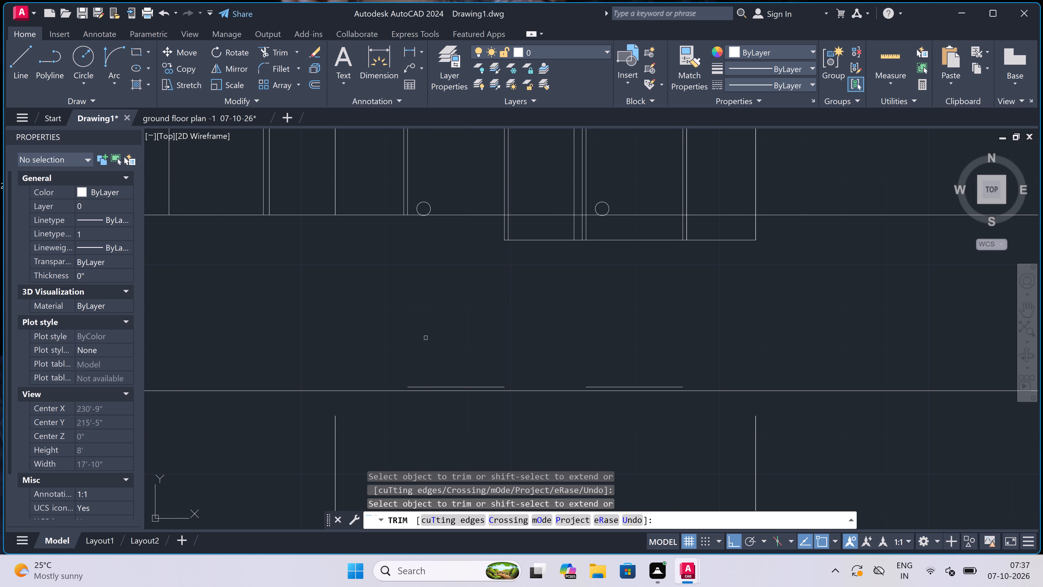
{"action": "scroll", "coordinate": [441, 382], "scroll_direction": "up", "scroll_amount": 3}
{"action": "left_click", "coordinate": [436, 407]}
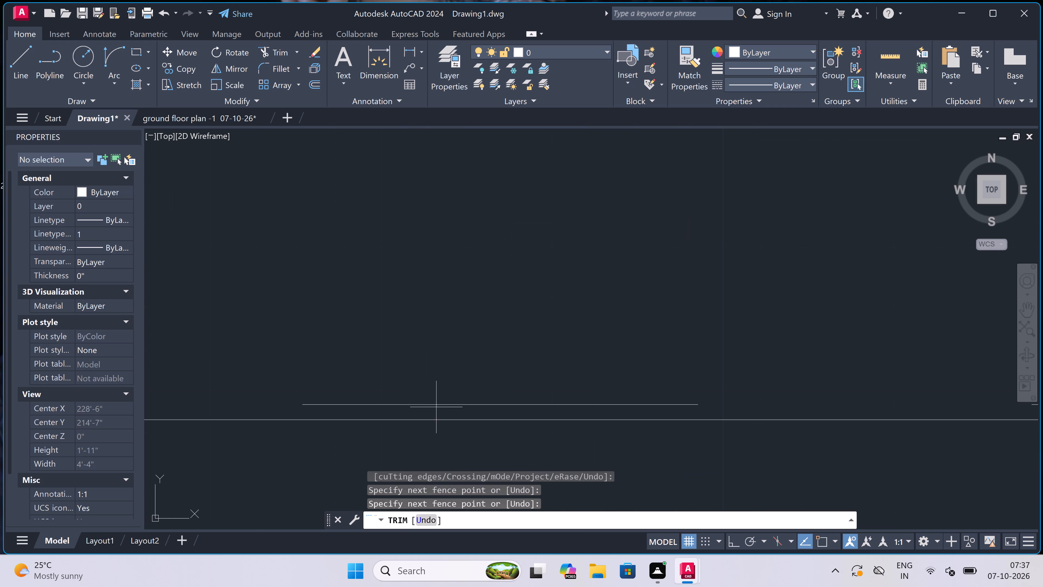
{"action": "left_click", "coordinate": [434, 372]}
{"action": "scroll", "coordinate": [400, 338], "scroll_direction": "down", "scroll_amount": 7}
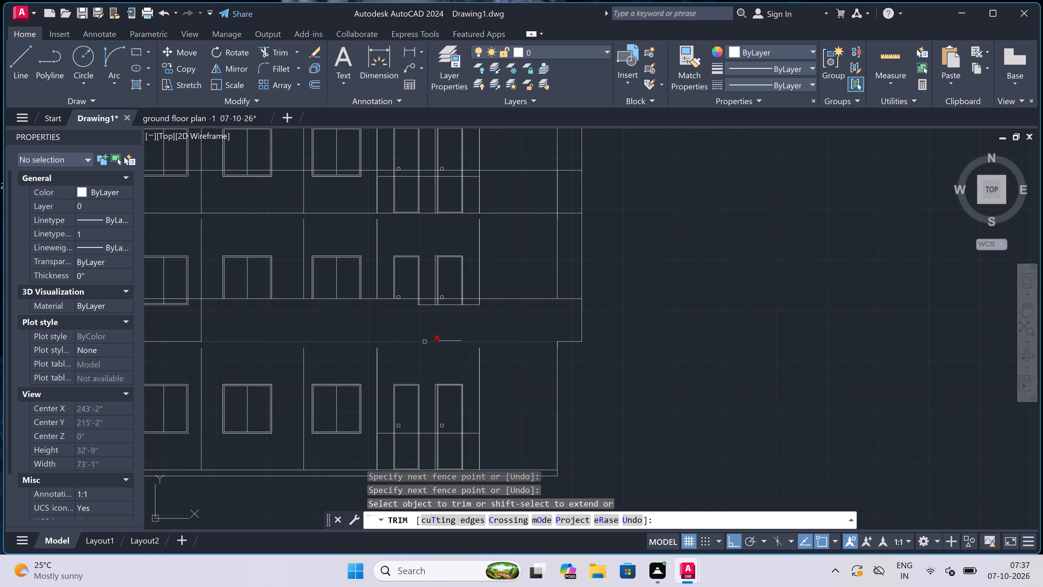
{"action": "scroll", "coordinate": [454, 342], "scroll_direction": "up", "scroll_amount": 7}
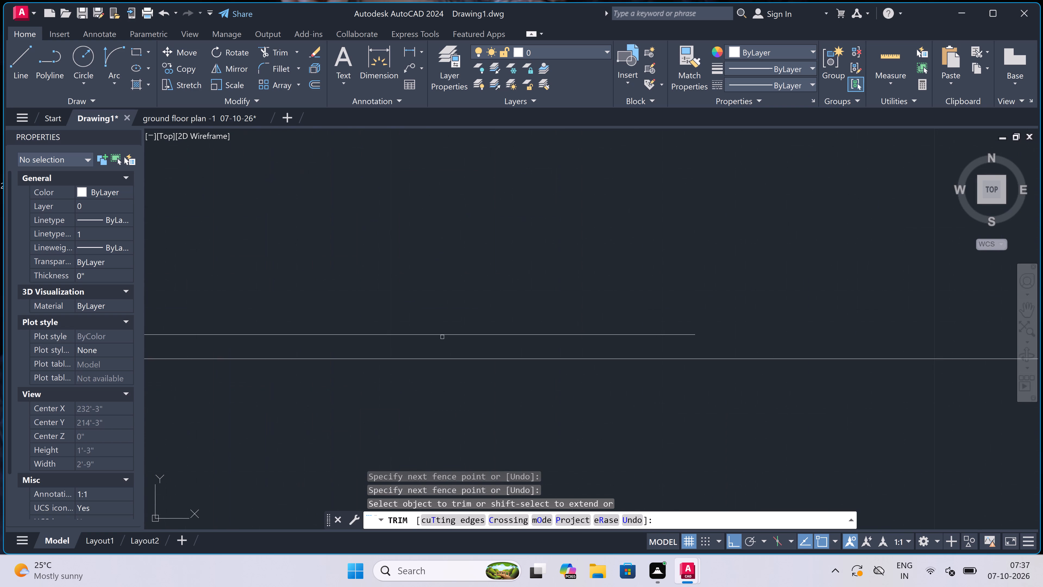
{"action": "left_click", "coordinate": [442, 337]}
{"action": "left_click", "coordinate": [438, 308]}
{"action": "scroll", "coordinate": [421, 300], "scroll_direction": "down", "scroll_amount": 7}
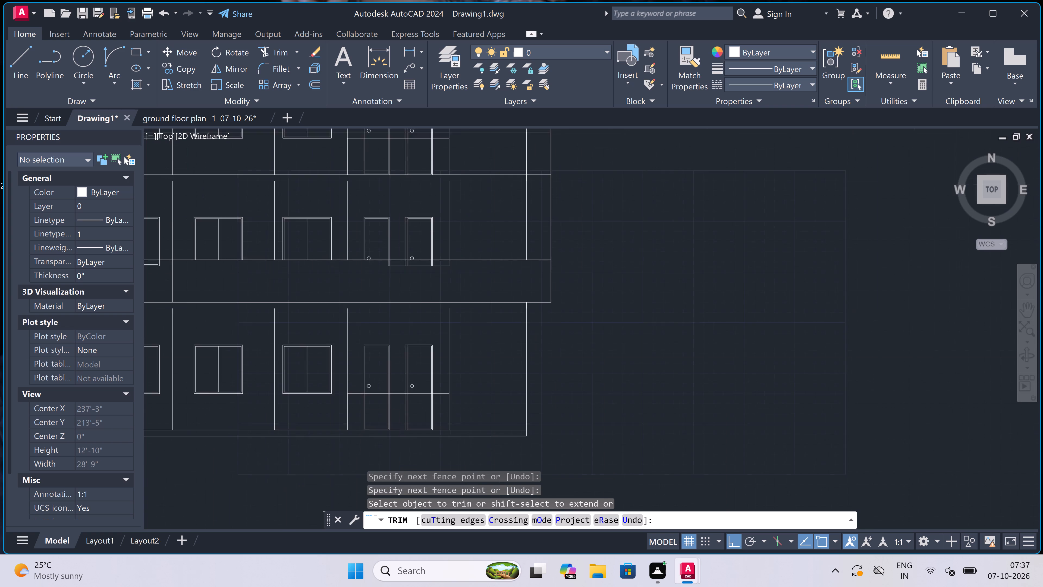
Trim away the leftover bottom frame lines of the middle storey's left-hand window below the sill-level line.
{"action": "scroll", "coordinate": [421, 300], "scroll_direction": "down", "scroll_amount": 2}
{"action": "scroll", "coordinate": [268, 282], "scroll_direction": "up", "scroll_amount": 3}
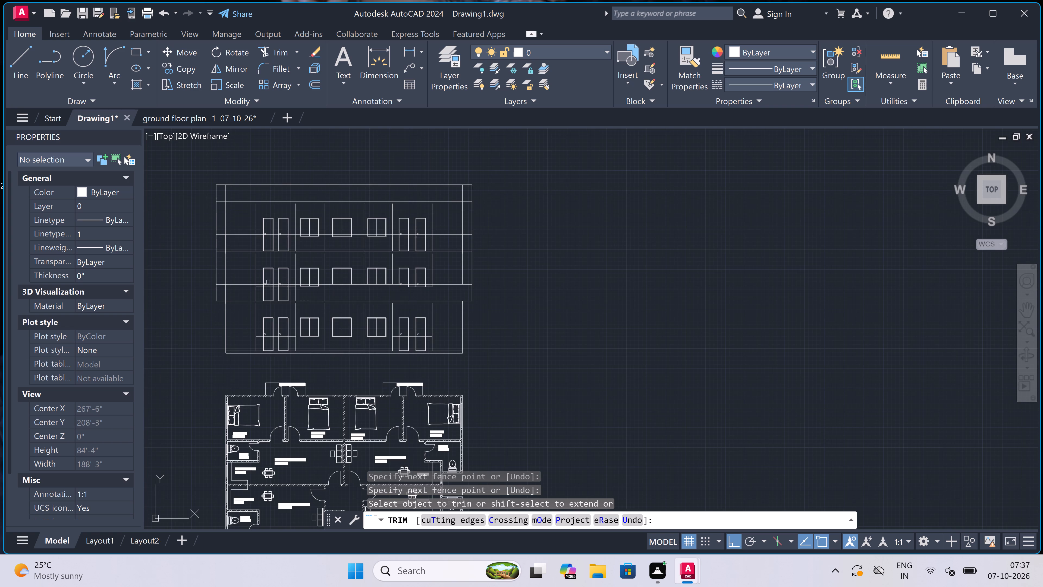
{"action": "left_click_drag", "start_coordinate": [202, 299], "coordinate": [205, 299]}
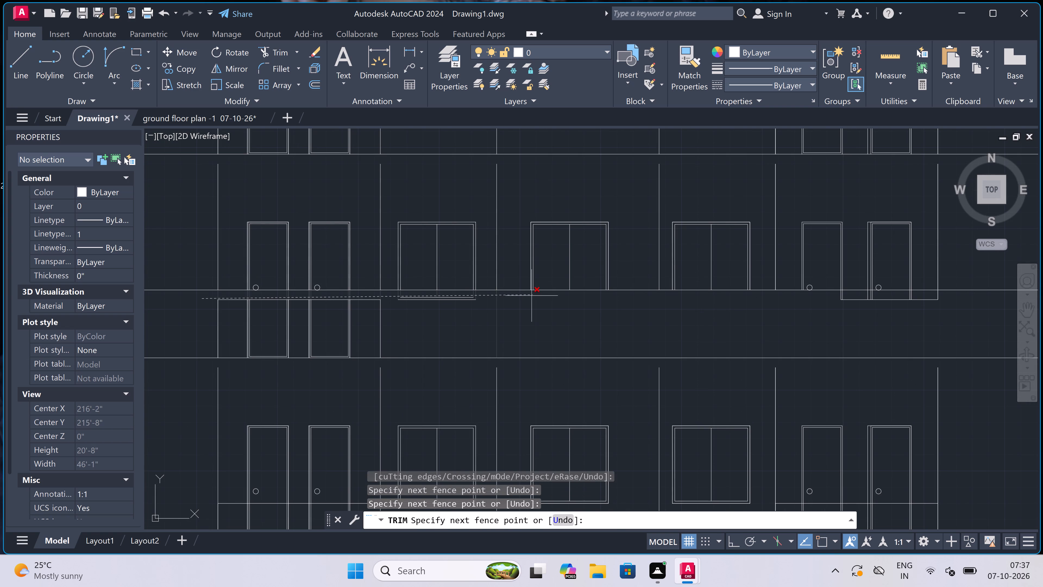
{"action": "left_click", "coordinate": [532, 296]}
{"action": "left_click", "coordinate": [457, 297]}
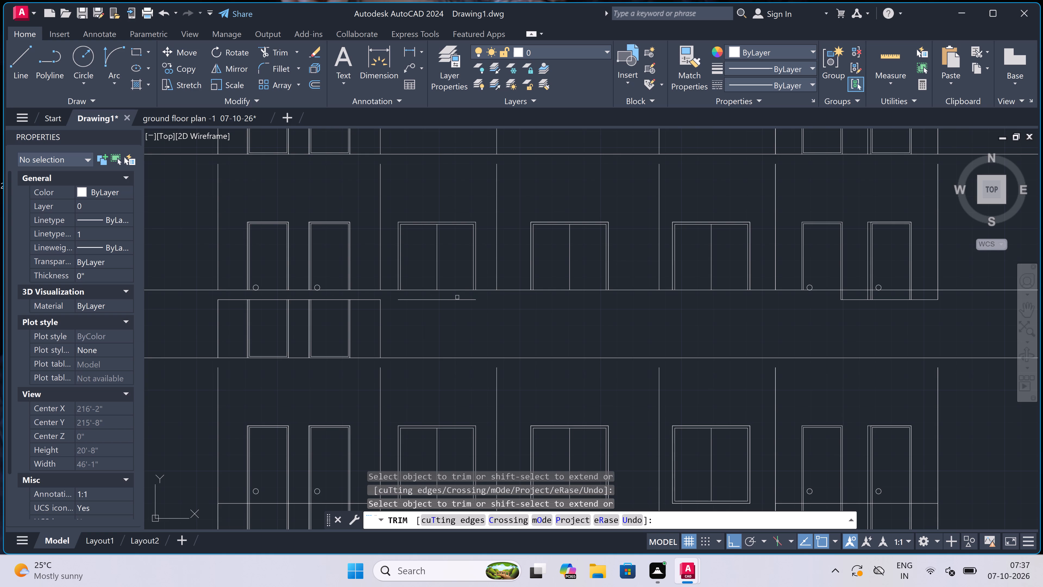
{"action": "left_click", "coordinate": [457, 299]}
{"action": "left_click", "coordinate": [404, 325]}
Trim away the leftover wall, door and railing lines around the left-hand door pair, between the middle storey's sill-level line and the slab below.
{"action": "left_click_drag", "start_coordinate": [187, 328], "coordinate": [195, 324]}
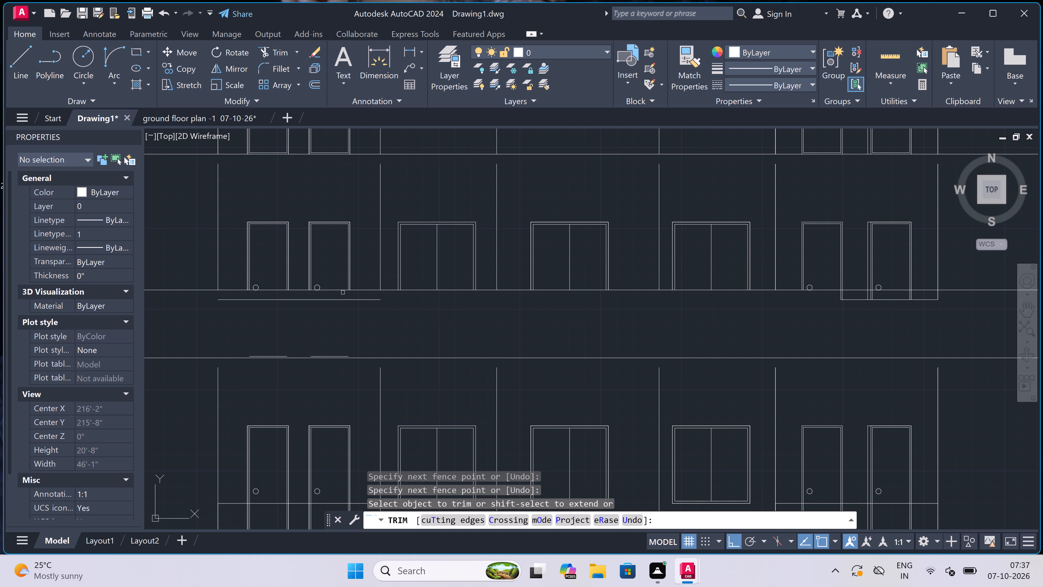
{"action": "left_click", "coordinate": [341, 297]}
{"action": "left_click", "coordinate": [341, 313]}
{"action": "scroll", "coordinate": [322, 352], "scroll_direction": "up", "scroll_amount": 4}
{"action": "left_click", "coordinate": [318, 388]}
{"action": "left_click", "coordinate": [318, 364]}
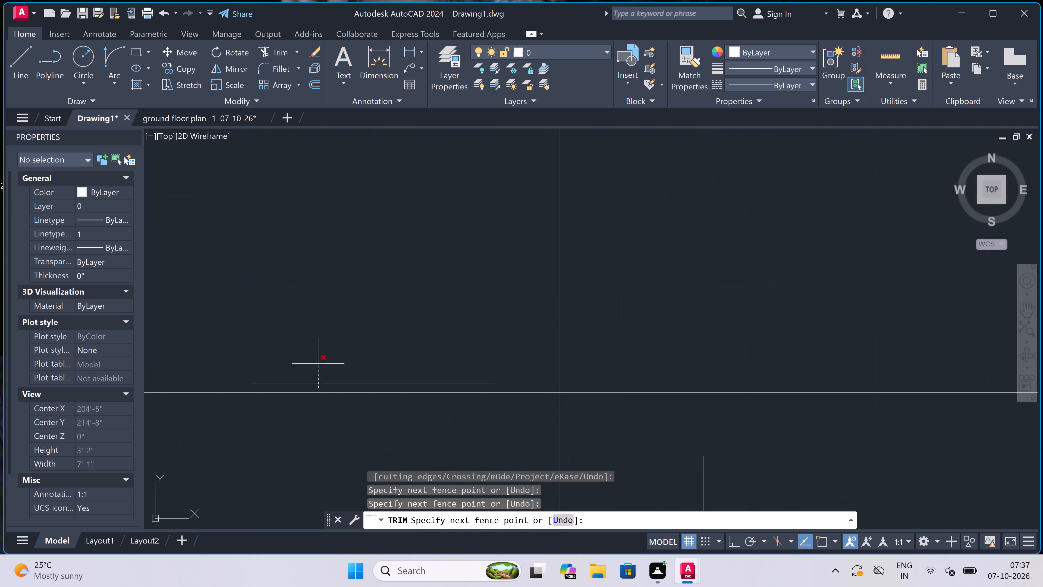
{"action": "scroll", "coordinate": [319, 364], "scroll_direction": "down", "scroll_amount": 4}
{"action": "scroll", "coordinate": [269, 371], "scroll_direction": "up", "scroll_amount": 4}
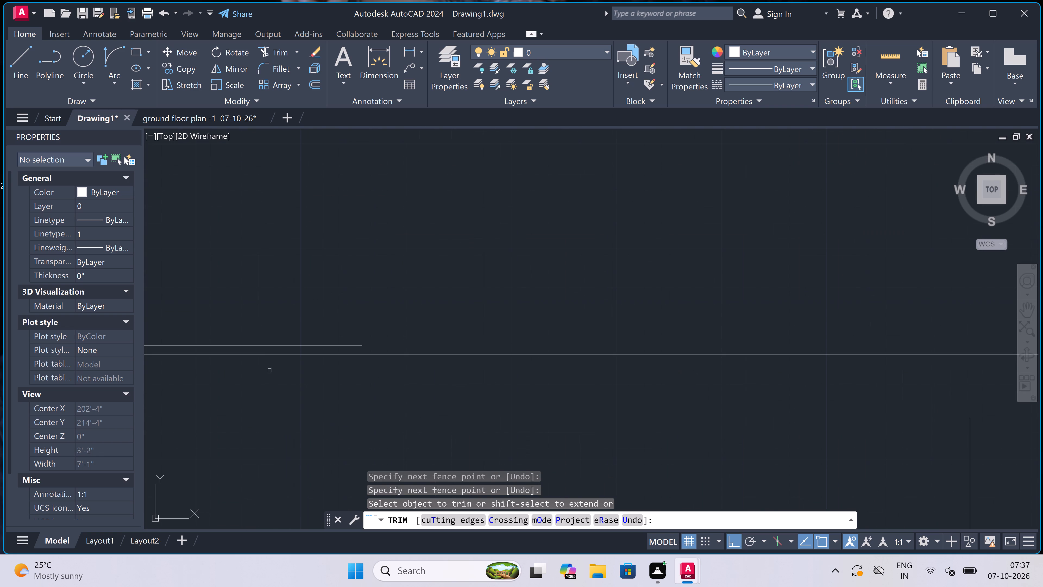
{"action": "left_click", "coordinate": [263, 346]}
Trim the left outer wall line where it crosses the band below the middle storey's sill-level line.
{"action": "scroll", "coordinate": [386, 322], "scroll_direction": "down", "scroll_amount": 4}
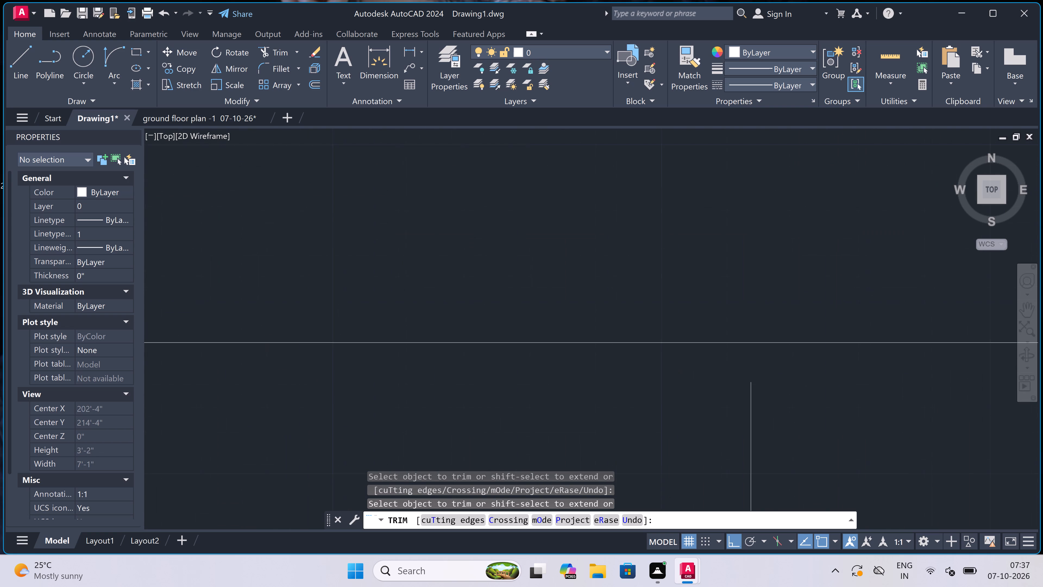
{"action": "scroll", "coordinate": [386, 322], "scroll_direction": "down", "scroll_amount": 4}
{"action": "scroll", "coordinate": [306, 315], "scroll_direction": "up", "scroll_amount": 2}
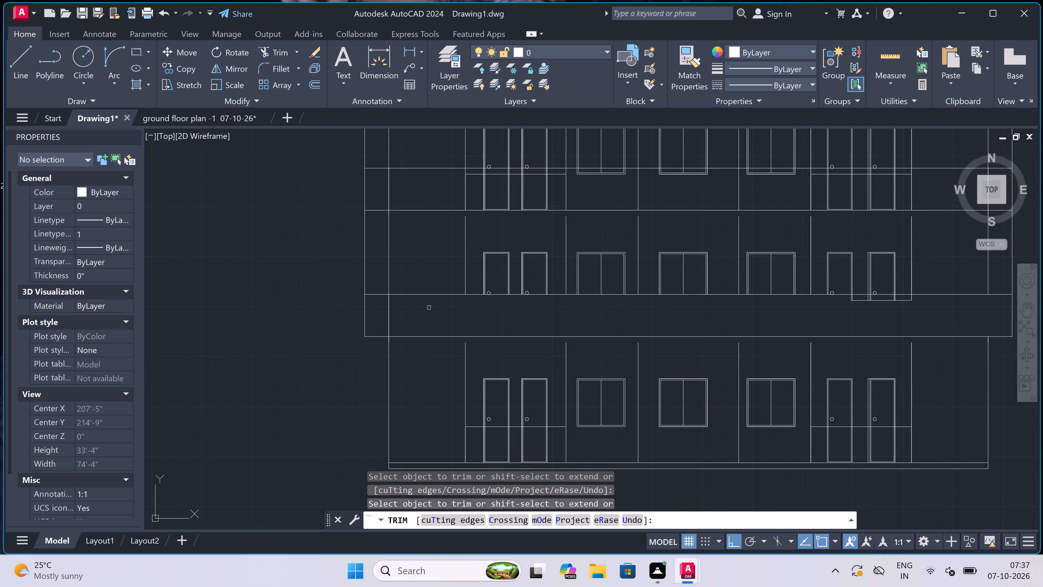
{"action": "left_click", "coordinate": [399, 311]}
{"action": "left_click", "coordinate": [377, 316]}
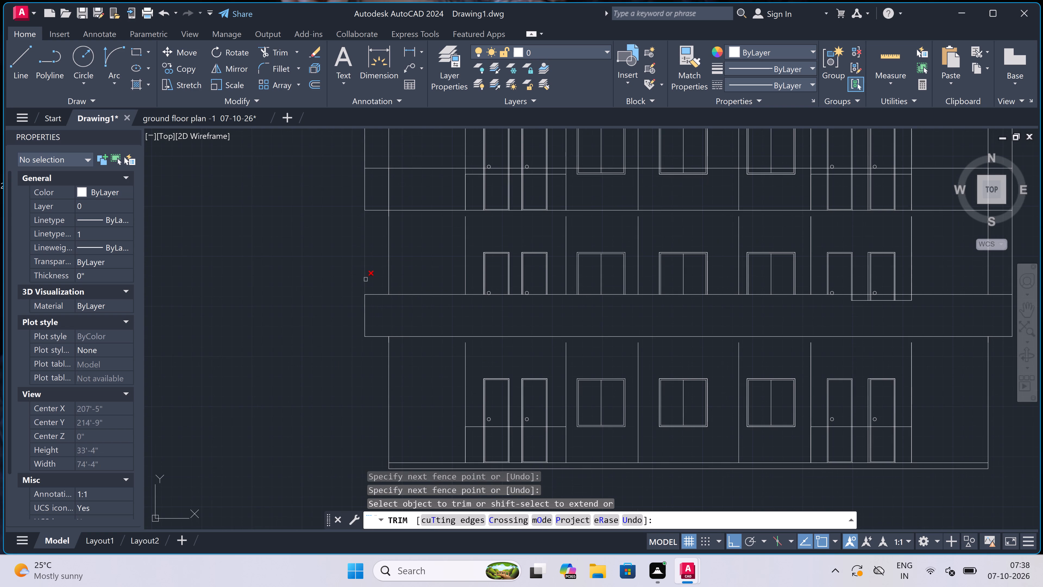
Trim the outermost vertical lines of both side projections between the roof band and the band below the top storey's sill level.
{"action": "left_click", "coordinate": [361, 266]}
{"action": "left_click", "coordinate": [367, 263]}
{"action": "scroll", "coordinate": [329, 273], "scroll_direction": "down", "scroll_amount": 4}
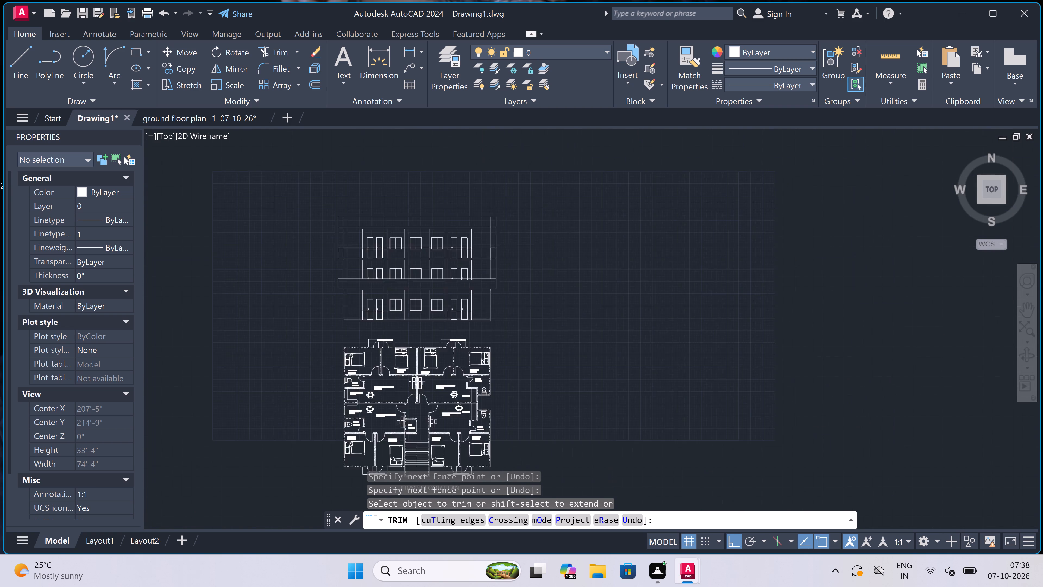
{"action": "scroll", "coordinate": [334, 252], "scroll_direction": "up", "scroll_amount": 4}
{"action": "left_click", "coordinate": [334, 252]}
{"action": "left_click_drag", "start_coordinate": [338, 251], "coordinate": [340, 251]}
{"action": "scroll", "coordinate": [340, 251], "scroll_direction": "down", "scroll_amount": 2}
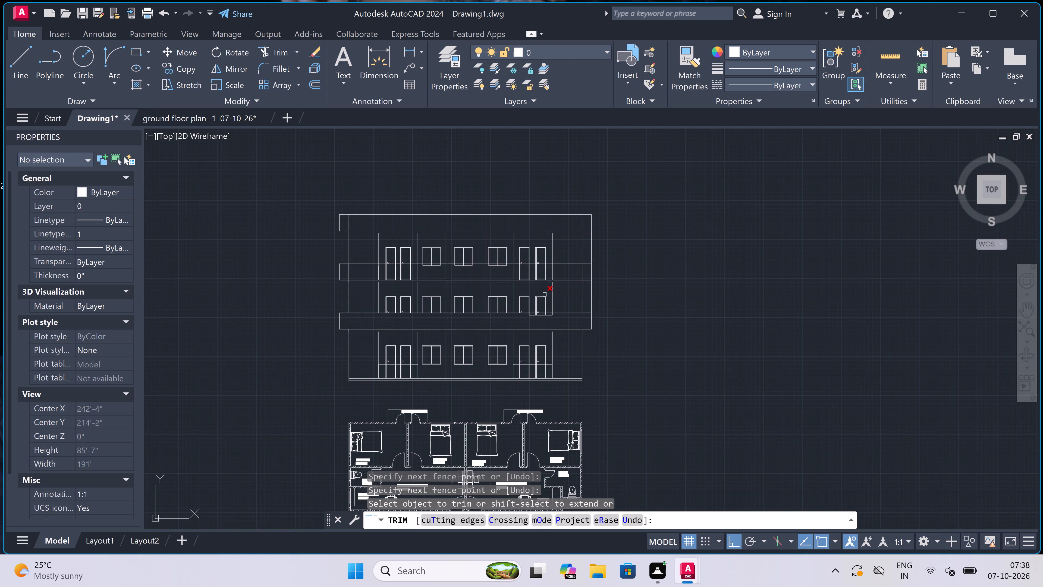
{"action": "left_click", "coordinate": [591, 290]}
{"action": "left_click_drag", "start_coordinate": [589, 254], "coordinate": [592, 255]}
{"action": "left_click", "coordinate": [596, 252]}
Trim the remaining wall, frame and railing lines of the right-hand door pair just below the middle storey's sill-level line.
{"action": "scroll", "coordinate": [581, 285], "scroll_direction": "up", "scroll_amount": 2}
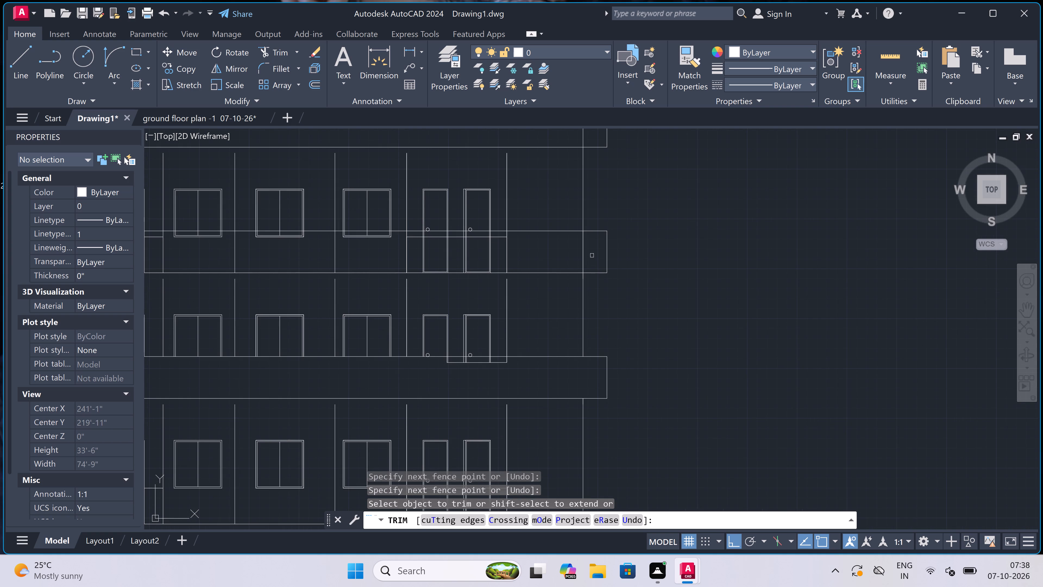
{"action": "scroll", "coordinate": [511, 357], "scroll_direction": "up", "scroll_amount": 4}
{"action": "scroll", "coordinate": [501, 367], "scroll_direction": "down", "scroll_amount": 1}
{"action": "left_click", "coordinate": [501, 370]}
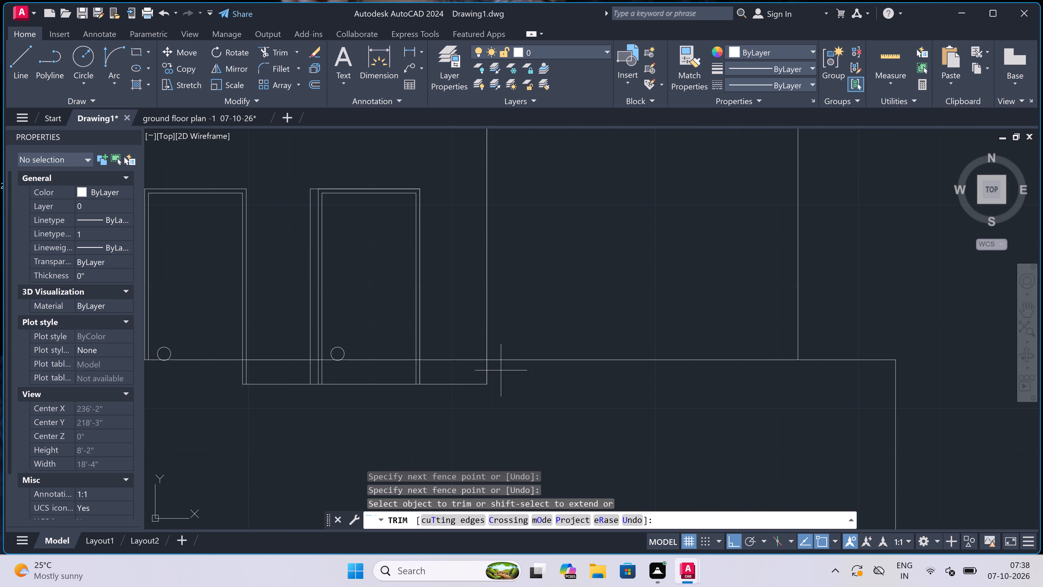
{"action": "left_click", "coordinate": [237, 371]}
{"action": "left_click", "coordinate": [289, 369]}
{"action": "left_click", "coordinate": [298, 407]}
Trim the wall, door and railing lines around the top storey's right-hand door pair below its sill-level line.
{"action": "scroll", "coordinate": [375, 401], "scroll_direction": "down", "scroll_amount": 4}
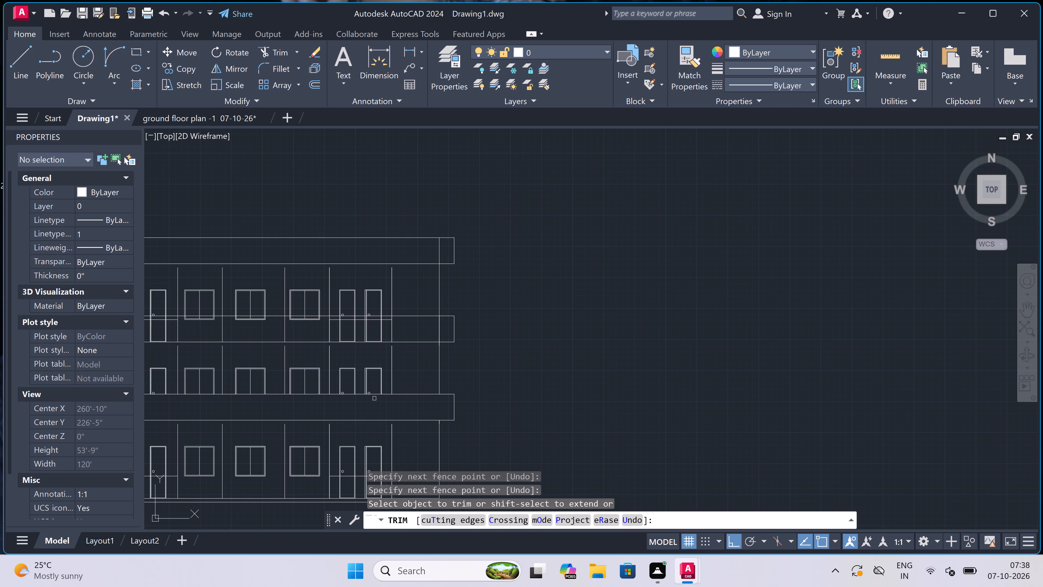
{"action": "scroll", "coordinate": [403, 323], "scroll_direction": "up", "scroll_amount": 3}
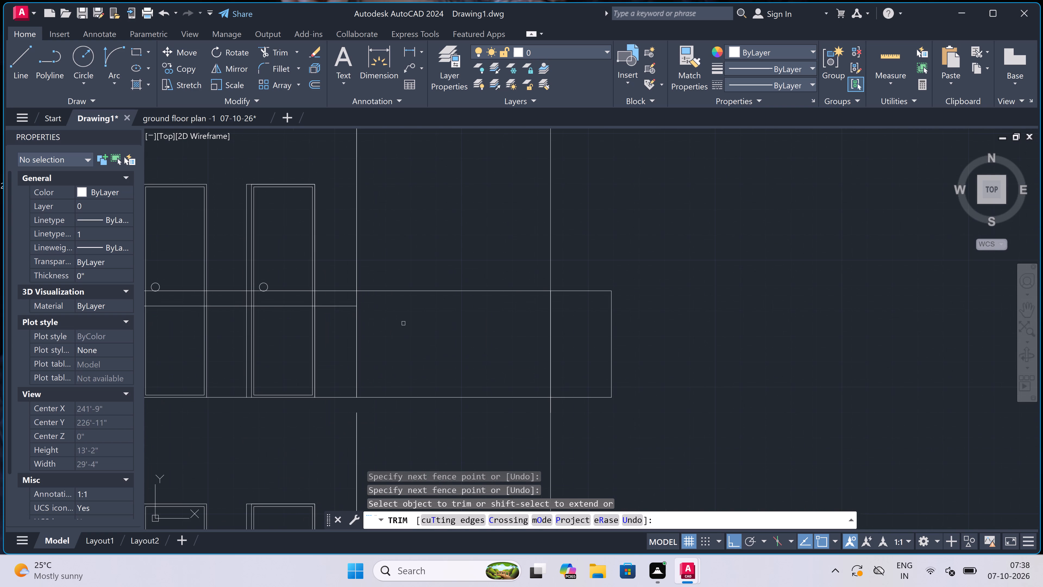
{"action": "scroll", "coordinate": [382, 310], "scroll_direction": "down", "scroll_amount": 1}
{"action": "left_click", "coordinate": [382, 310]}
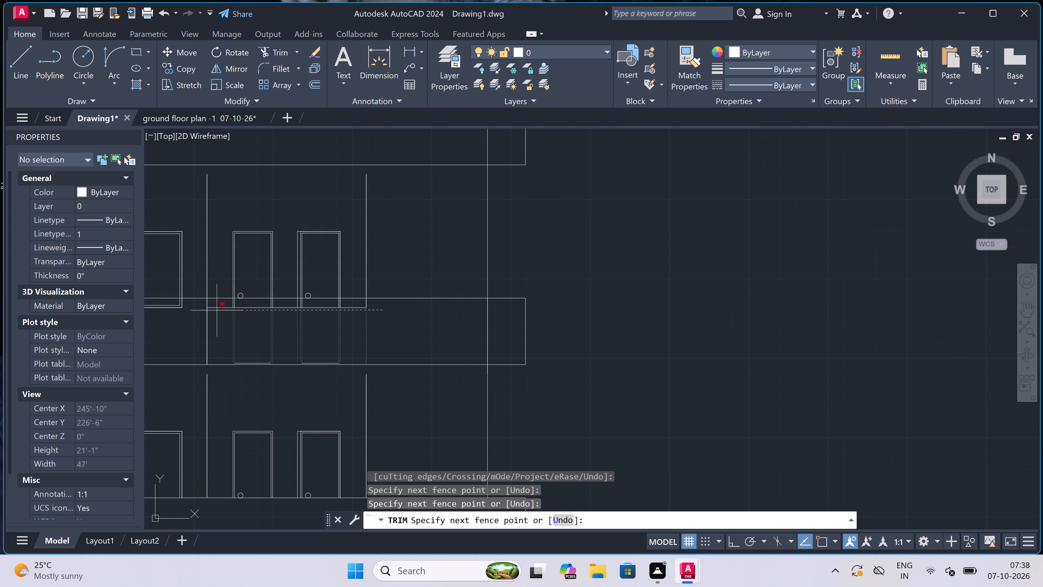
{"action": "left_click", "coordinate": [200, 308]}
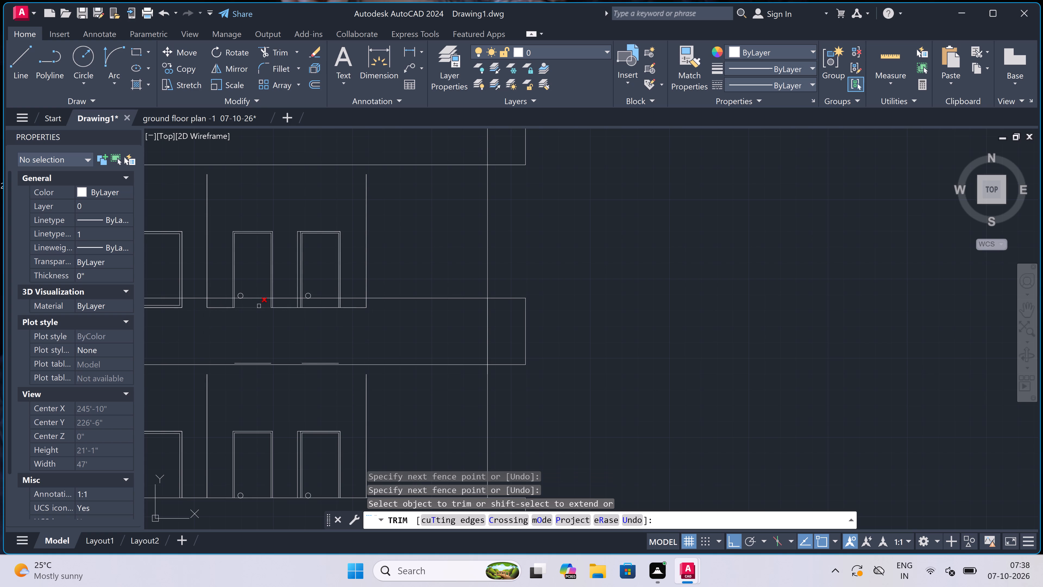
{"action": "scroll", "coordinate": [250, 306], "scroll_direction": "up", "scroll_amount": 2}
{"action": "left_click_drag", "start_coordinate": [181, 305], "coordinate": [188, 305]}
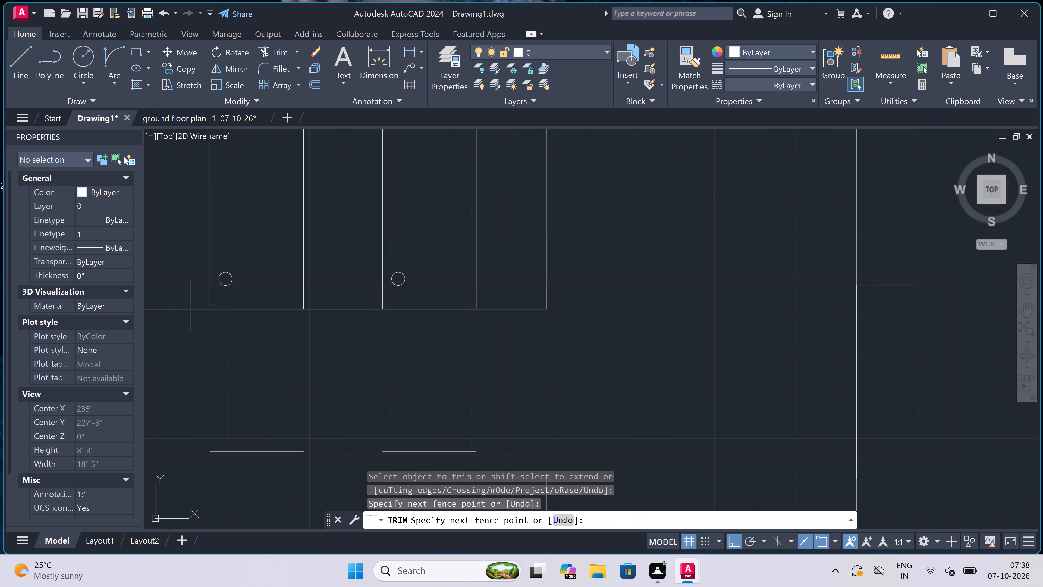
{"action": "left_click", "coordinate": [561, 301]}
{"action": "left_click", "coordinate": [440, 310]}
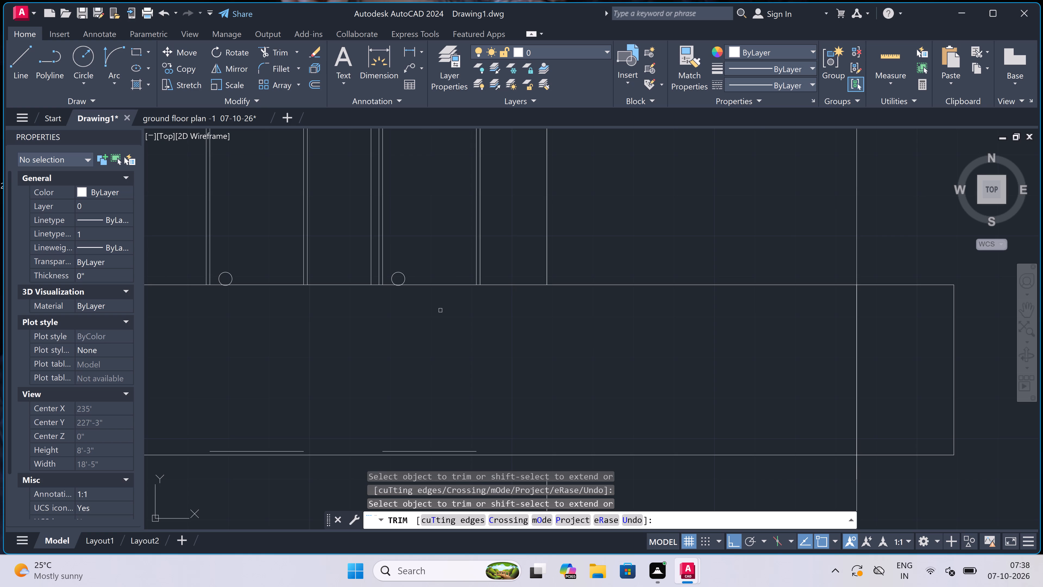
Trim the top storey's right-hand window frame, its bottom lines and the adjacent wall lines below the sill-level line.
{"action": "scroll", "coordinate": [440, 310], "scroll_direction": "down", "scroll_amount": 4}
{"action": "scroll", "coordinate": [276, 303], "scroll_direction": "up", "scroll_amount": 1}
{"action": "scroll", "coordinate": [423, 306], "scroll_direction": "up", "scroll_amount": 4}
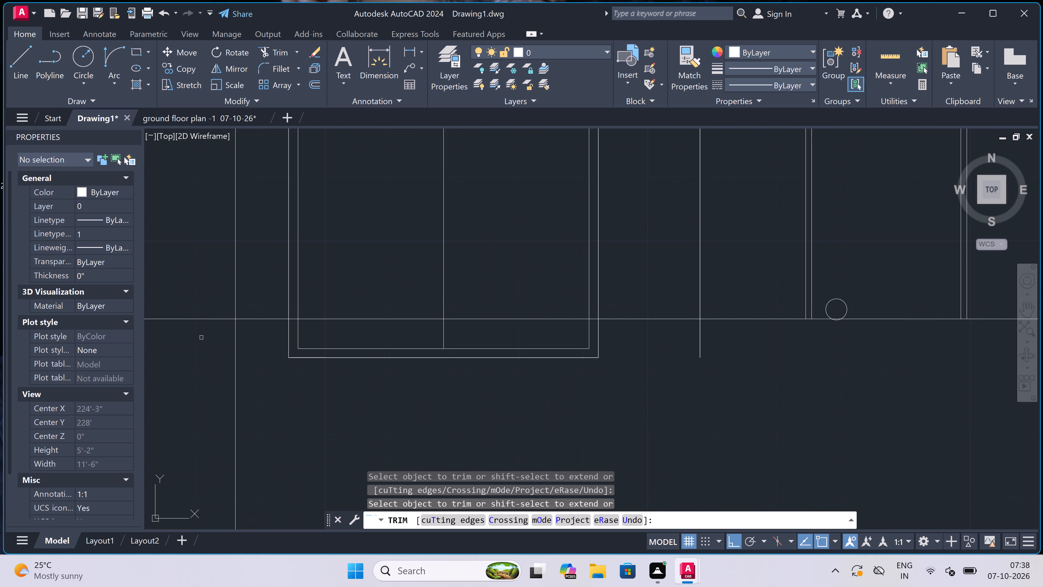
{"action": "left_click_drag", "start_coordinate": [206, 342], "coordinate": [210, 342]}
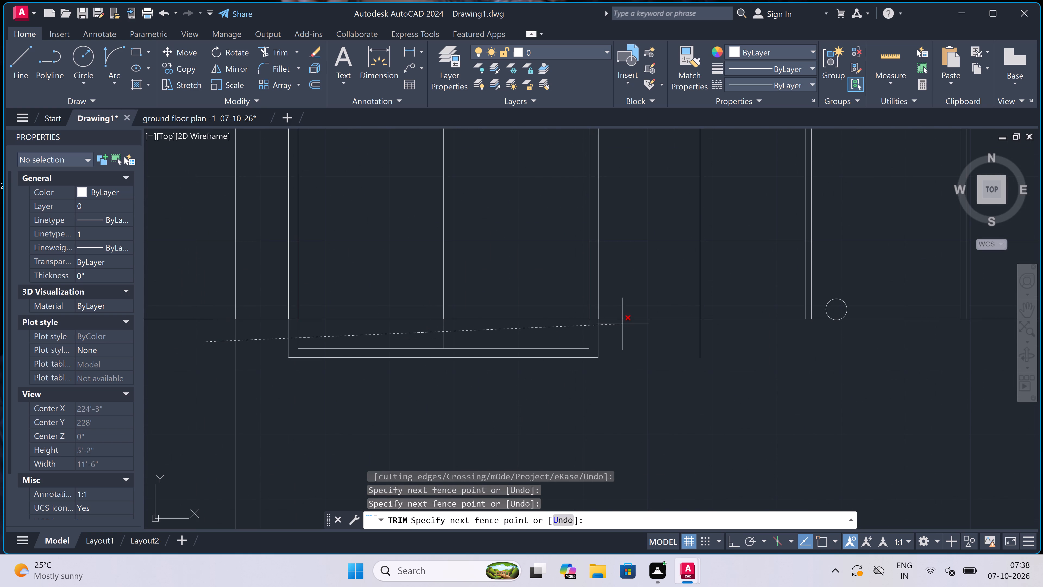
{"action": "left_click_drag", "start_coordinate": [724, 332], "coordinate": [718, 333]}
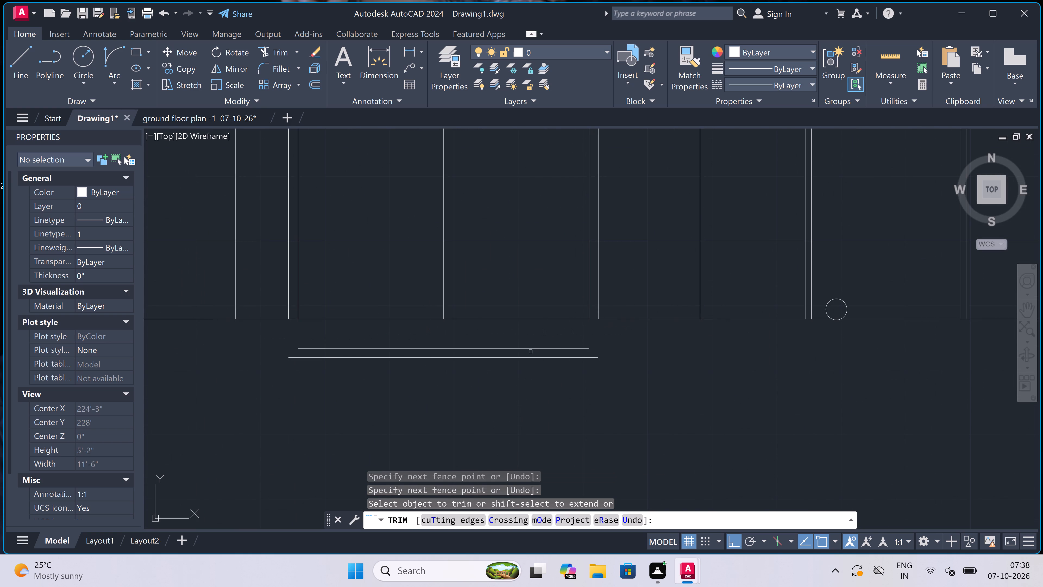
{"action": "left_click", "coordinate": [507, 343]}
{"action": "left_click", "coordinate": [495, 376]}
Trim the top storey's left-hand and centre window frames, their bottom lines and the wall line between them below the sill-level line.
{"action": "scroll", "coordinate": [486, 362], "scroll_direction": "down", "scroll_amount": 5}
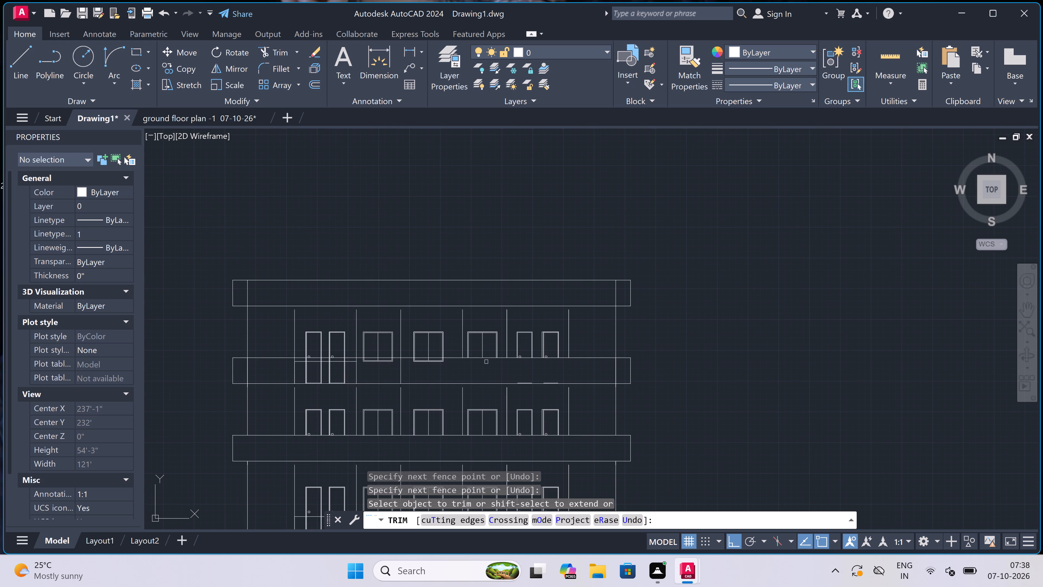
{"action": "scroll", "coordinate": [396, 365], "scroll_direction": "up", "scroll_amount": 4}
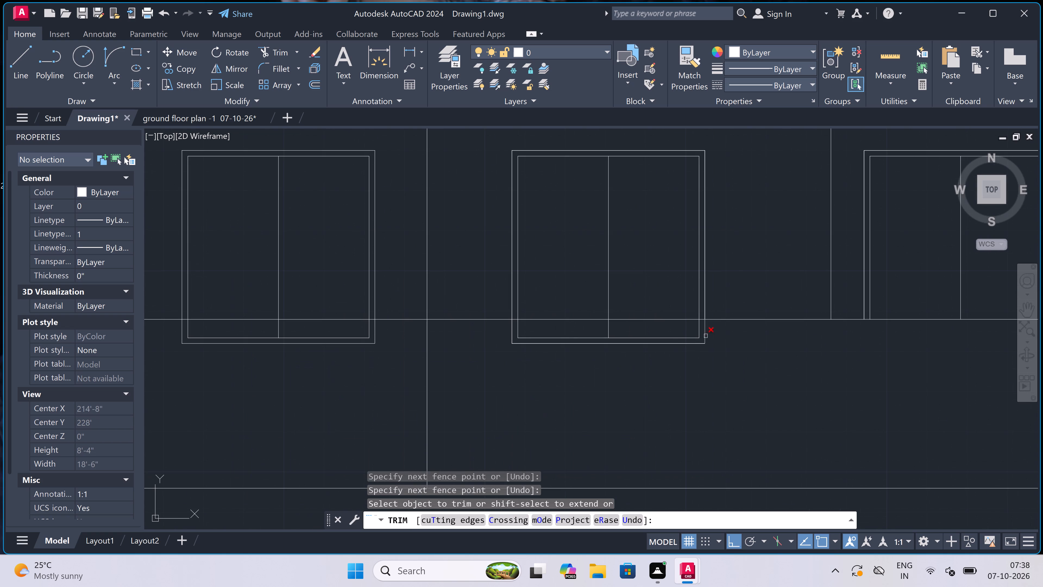
{"action": "left_click_drag", "start_coordinate": [724, 332], "coordinate": [721, 332]}
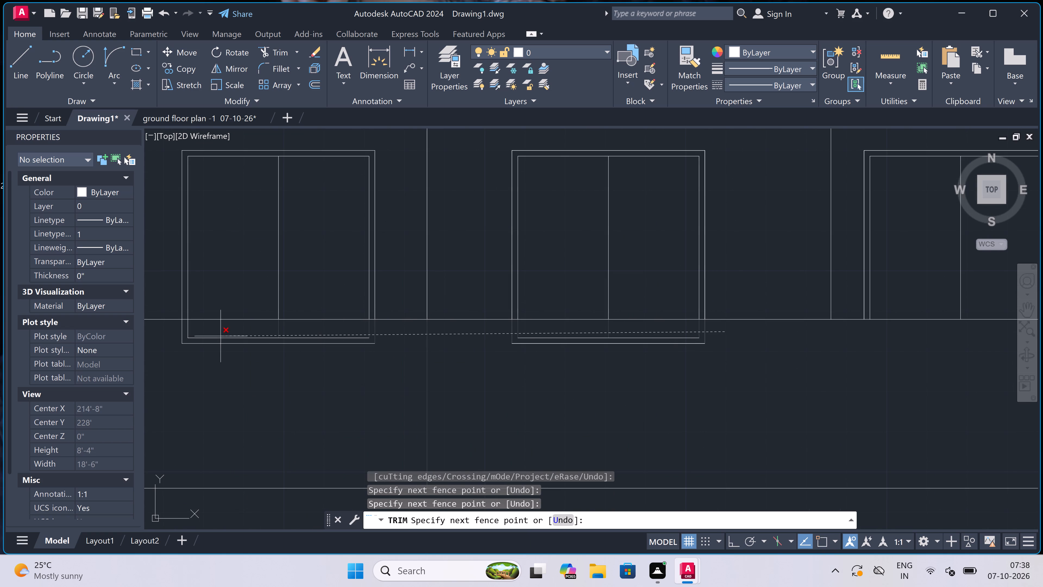
{"action": "left_click", "coordinate": [179, 332]}
{"action": "left_click", "coordinate": [237, 341]}
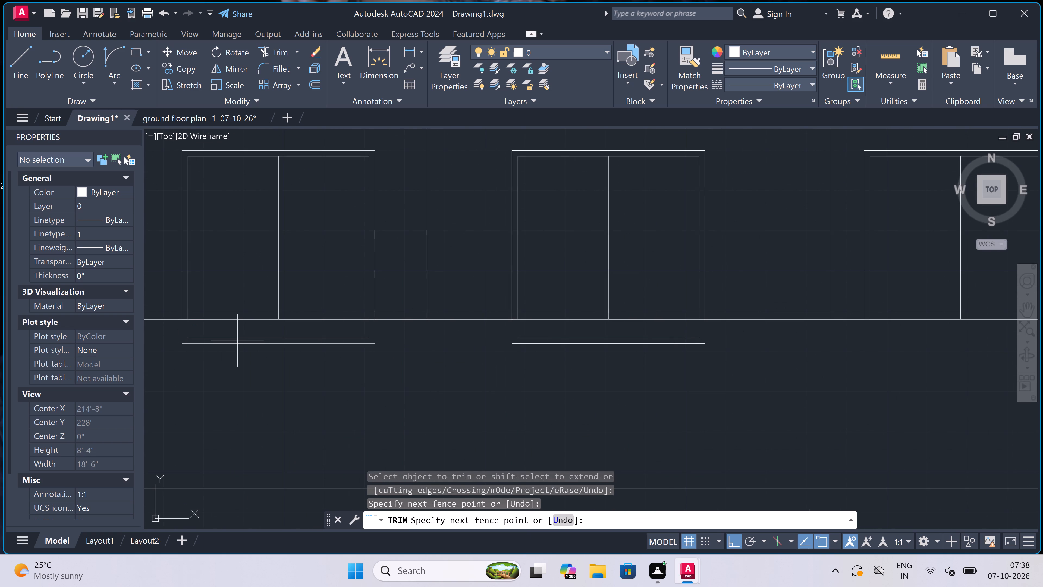
{"action": "left_click", "coordinate": [233, 366]}
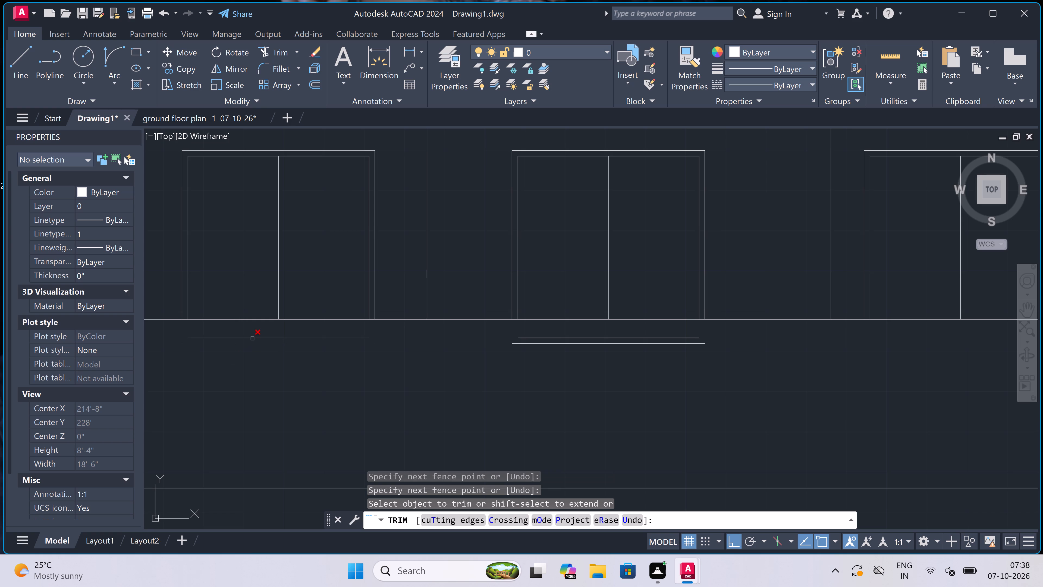
{"action": "left_click", "coordinate": [252, 338]}
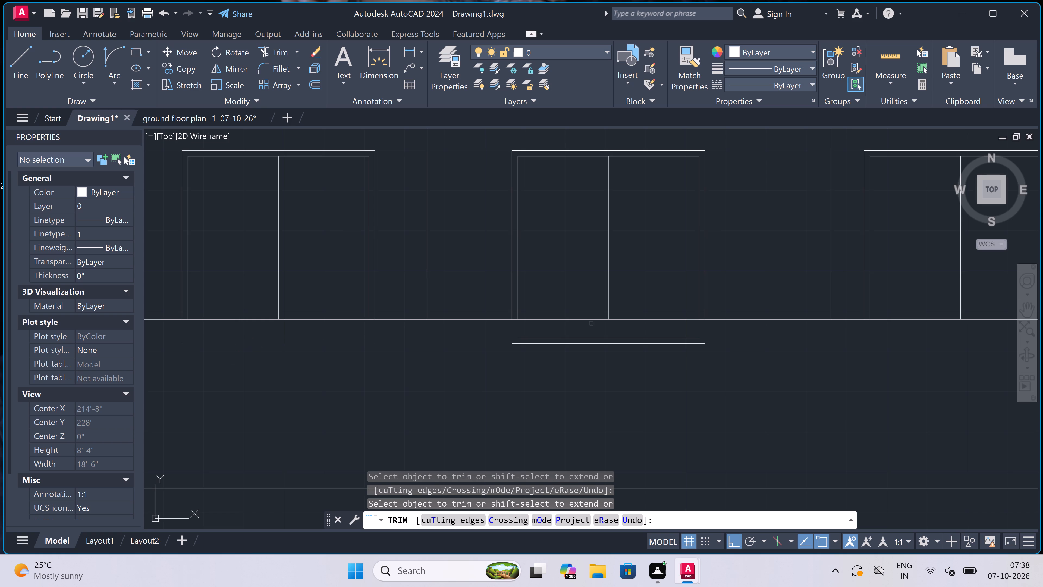
{"action": "left_click", "coordinate": [589, 328]}
{"action": "left_click", "coordinate": [582, 356]}
Trim the outer wall line, first door's left jamb and adjoining railing segment below the sill-level line at the top storey's left-hand door pair.
{"action": "scroll", "coordinate": [500, 338], "scroll_direction": "down", "scroll_amount": 4}
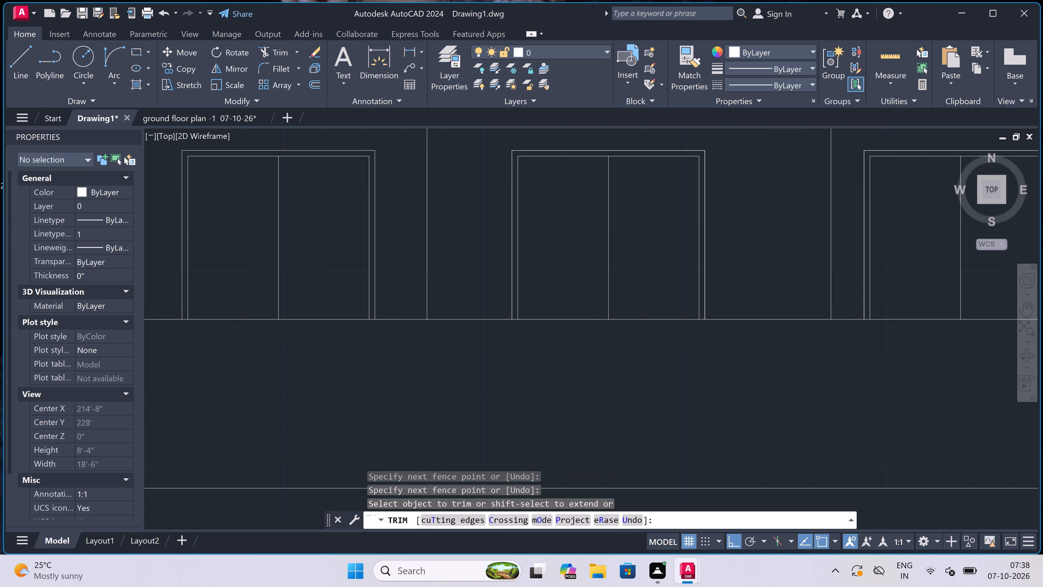
{"action": "scroll", "coordinate": [461, 342], "scroll_direction": "up", "scroll_amount": 3}
{"action": "scroll", "coordinate": [418, 332], "scroll_direction": "down", "scroll_amount": 2}
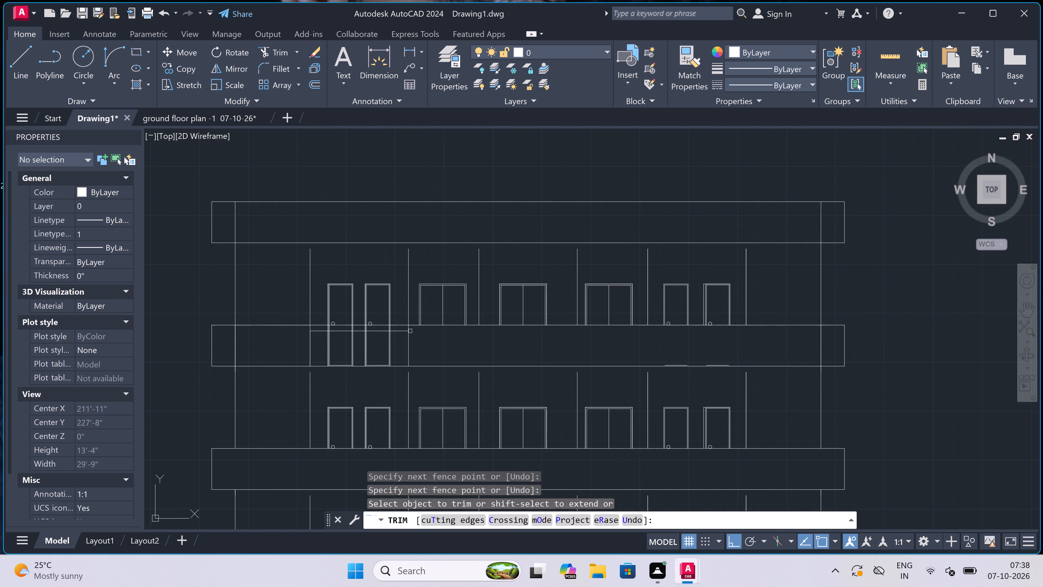
{"action": "scroll", "coordinate": [351, 331], "scroll_direction": "up", "scroll_amount": 2}
{"action": "left_click", "coordinate": [205, 333]}
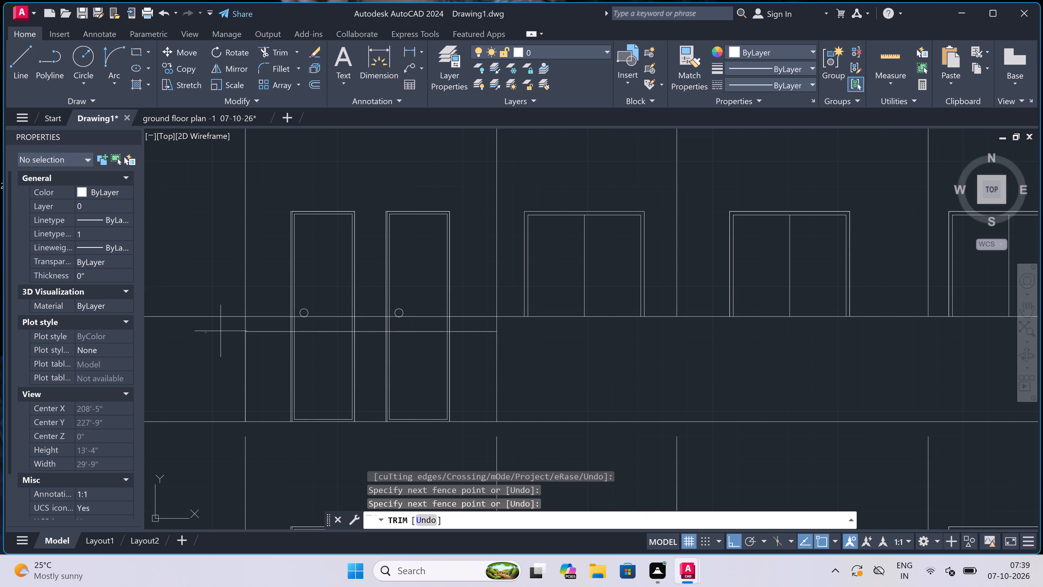
{"action": "left_click", "coordinate": [573, 329]}
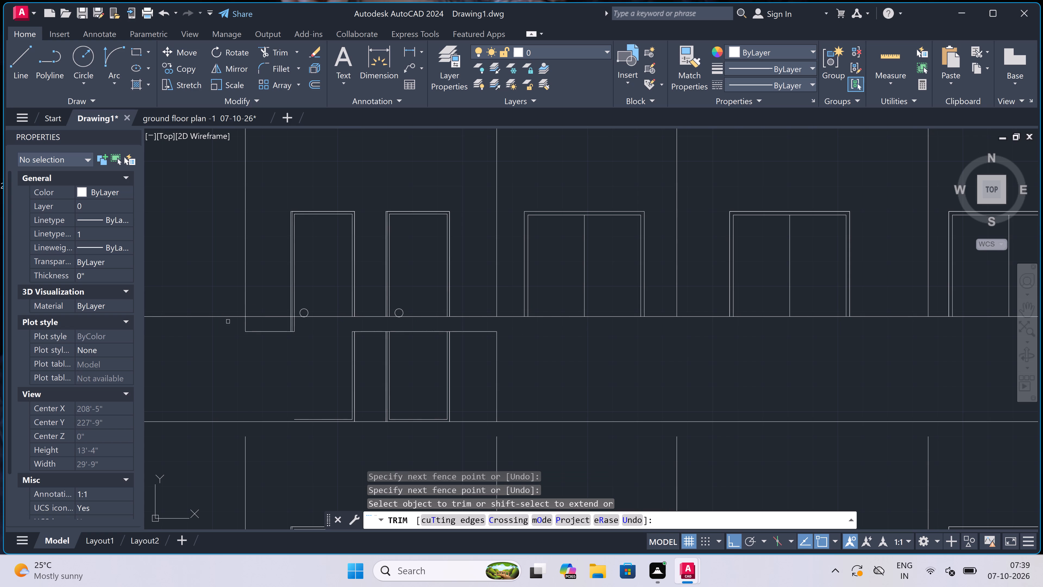
{"action": "left_click_drag", "start_coordinate": [232, 324], "coordinate": [235, 324]}
{"action": "left_click", "coordinate": [338, 329]}
{"action": "scroll", "coordinate": [288, 329], "scroll_direction": "up", "scroll_amount": 1}
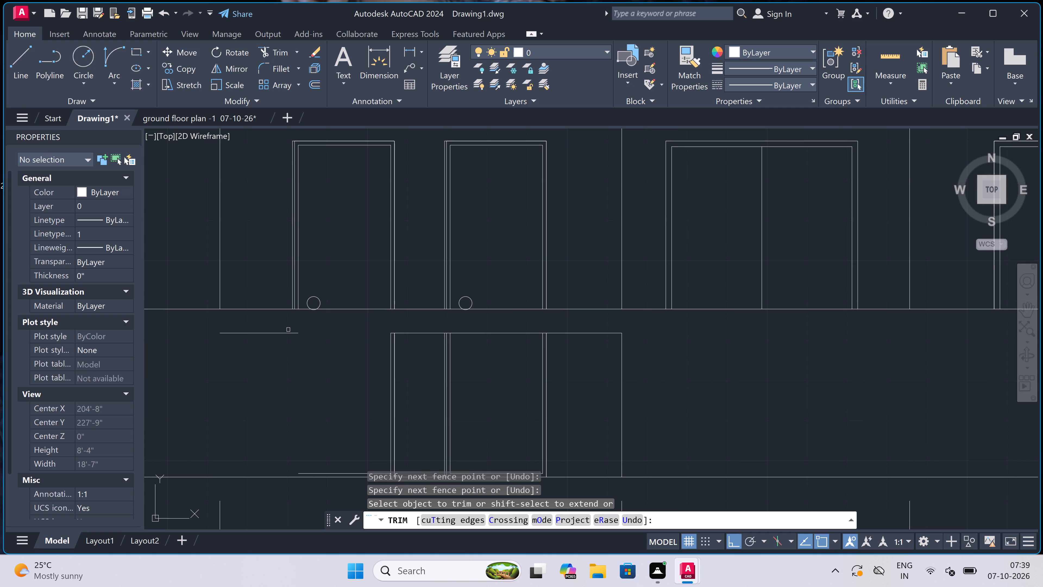
{"action": "left_click", "coordinate": [258, 334]}
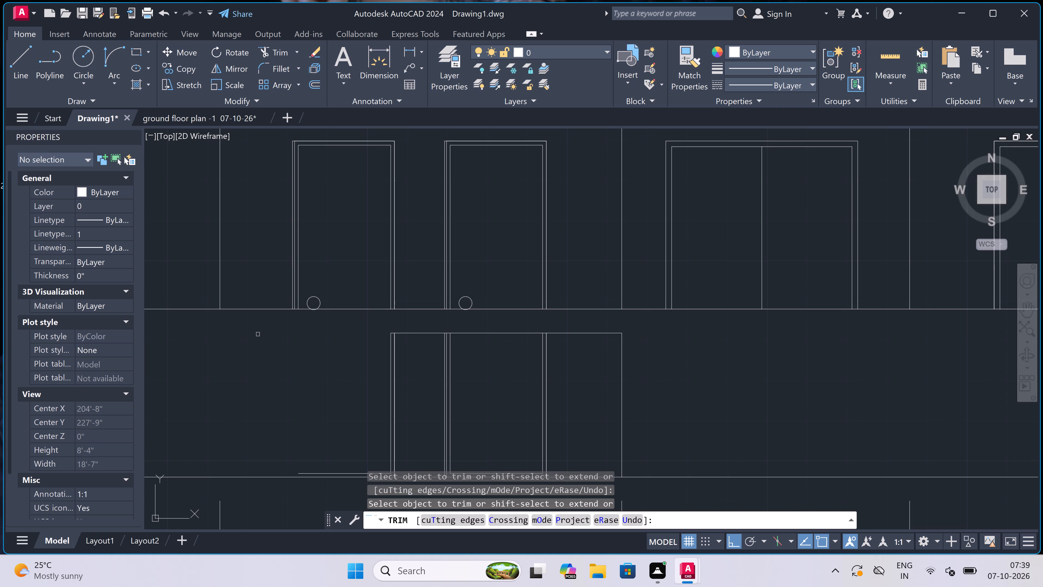
Trim the remaining jambs, bottom lines and adjacent wall line of the top storey's left-hand door pair below its sill-level line.
{"action": "scroll", "coordinate": [365, 348], "scroll_direction": "down", "scroll_amount": 2}
{"action": "scroll", "coordinate": [361, 404], "scroll_direction": "up", "scroll_amount": 3}
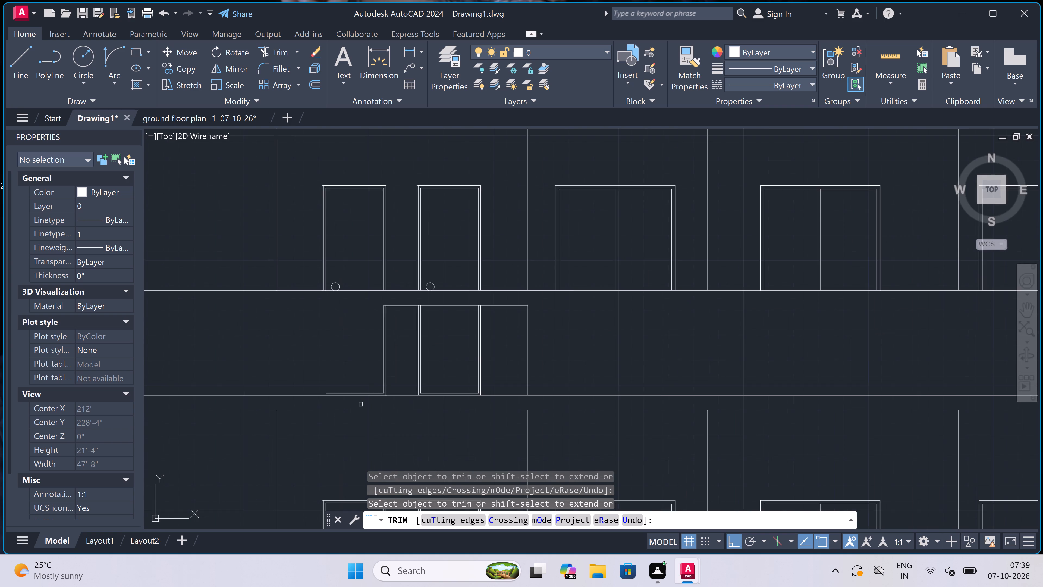
{"action": "scroll", "coordinate": [353, 372], "scroll_direction": "up", "scroll_amount": 1}
{"action": "left_click", "coordinate": [347, 382]}
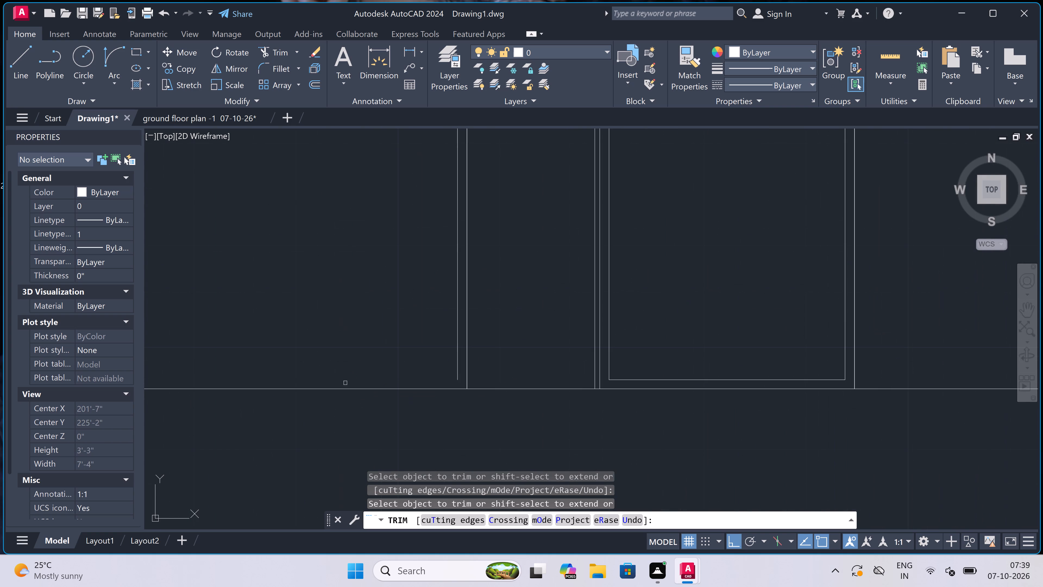
{"action": "scroll", "coordinate": [348, 374], "scroll_direction": "down", "scroll_amount": 2}
{"action": "left_click", "coordinate": [356, 372]}
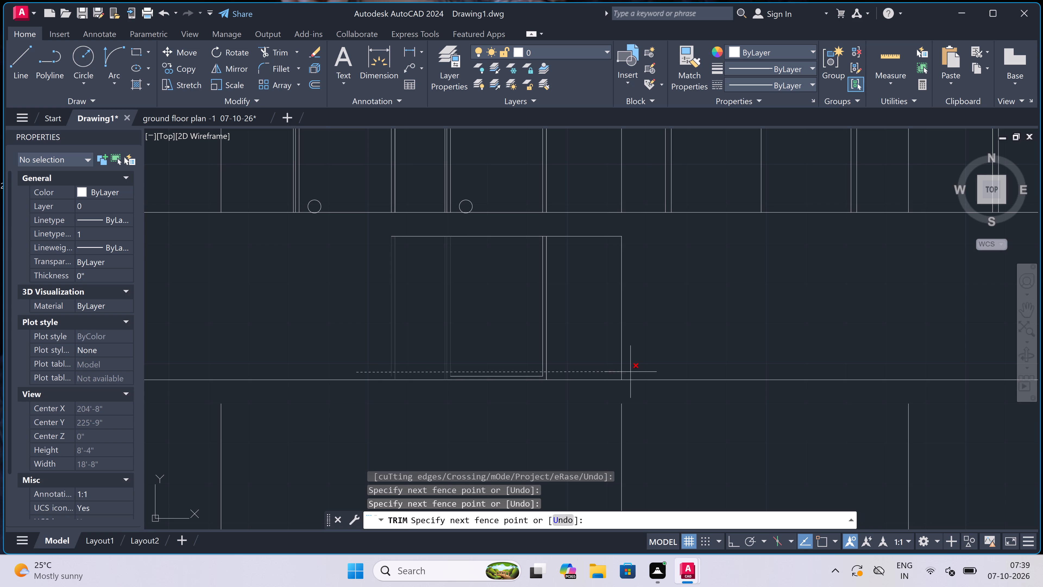
{"action": "left_click", "coordinate": [657, 362]}
{"action": "scroll", "coordinate": [536, 366], "scroll_direction": "up", "scroll_amount": 3}
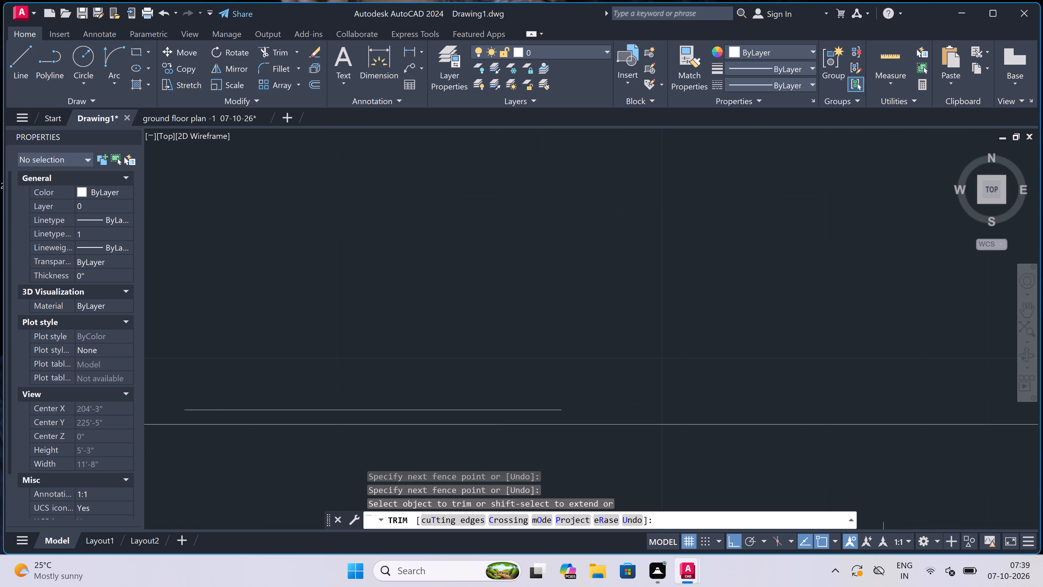
{"action": "left_click", "coordinate": [476, 412]}
Trim away the leftover horizontal railing line just below the top storey's left-hand door pair and end the Trim command.
{"action": "scroll", "coordinate": [459, 385], "scroll_direction": "down", "scroll_amount": 1}
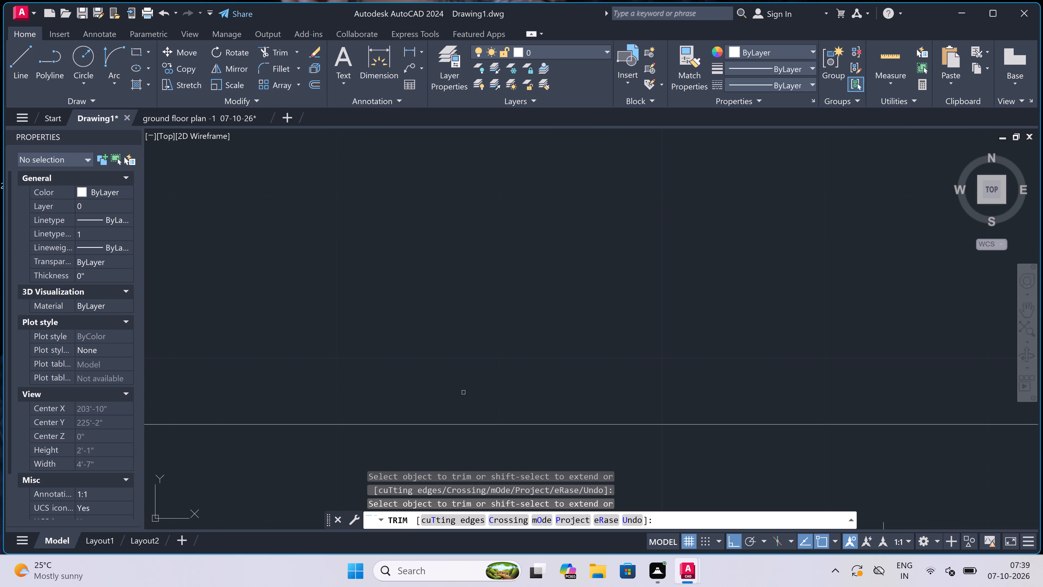
{"action": "scroll", "coordinate": [459, 385], "scroll_direction": "down", "scroll_amount": 3}
{"action": "scroll", "coordinate": [454, 302], "scroll_direction": "up", "scroll_amount": 1}
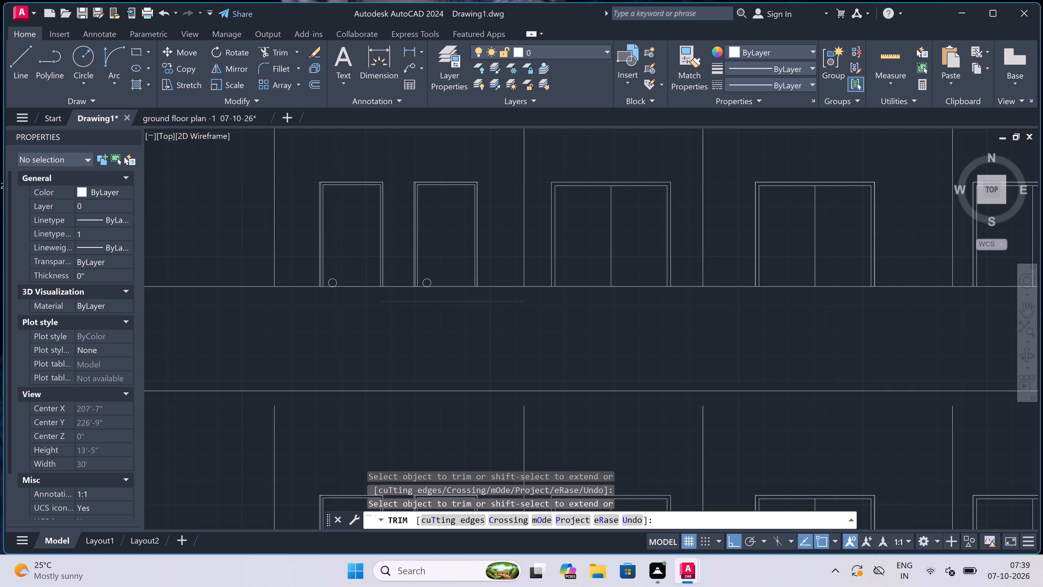
{"action": "left_click", "coordinate": [454, 302]}
{"action": "scroll", "coordinate": [390, 361], "scroll_direction": "down", "scroll_amount": 3}
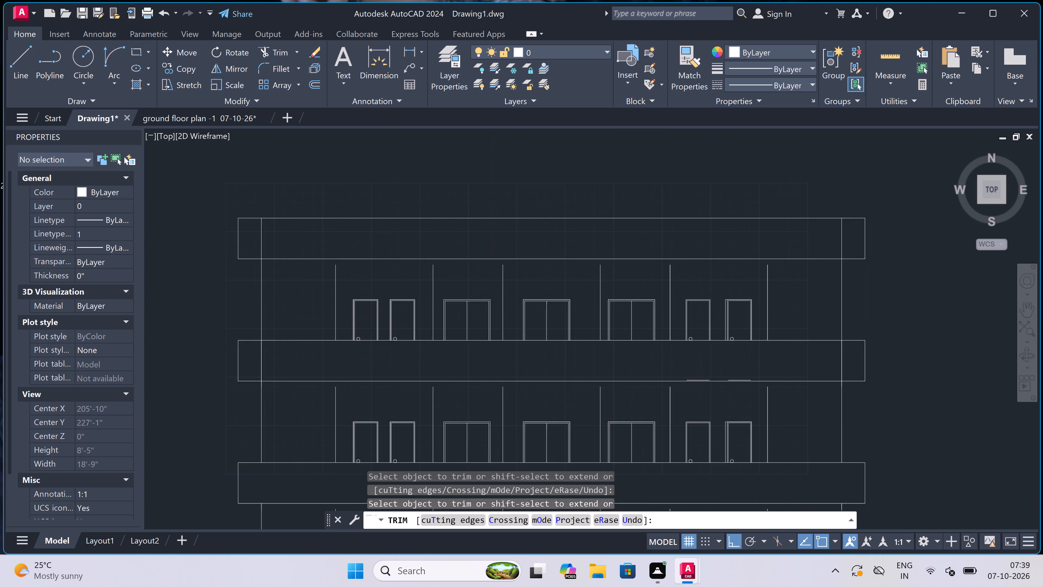
{"action": "scroll", "coordinate": [390, 361], "scroll_direction": "down", "scroll_amount": 2}
{"action": "scroll", "coordinate": [388, 358], "scroll_direction": "up", "scroll_amount": 3}
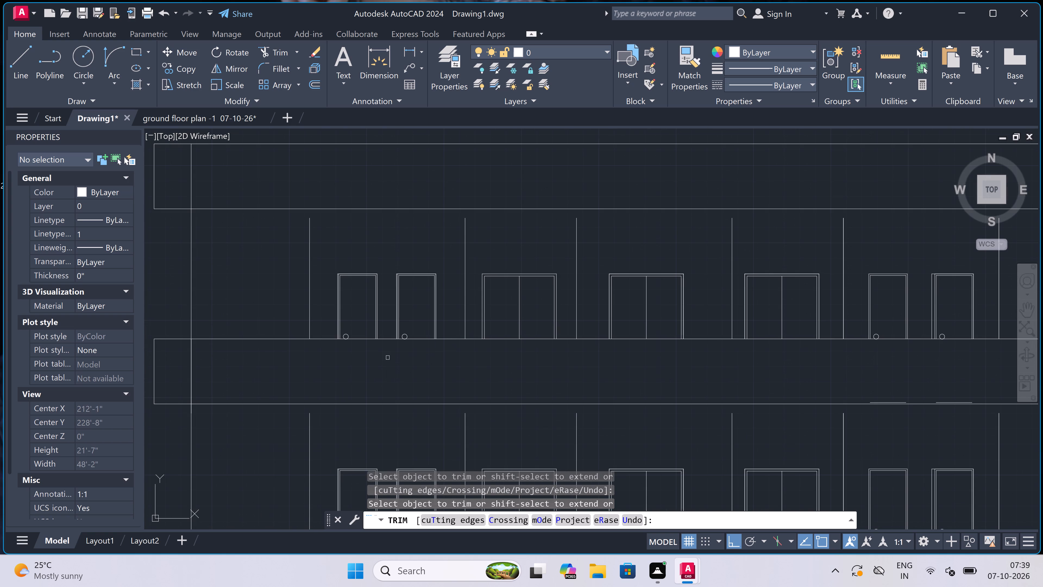
{"action": "key", "text": "Escape"}
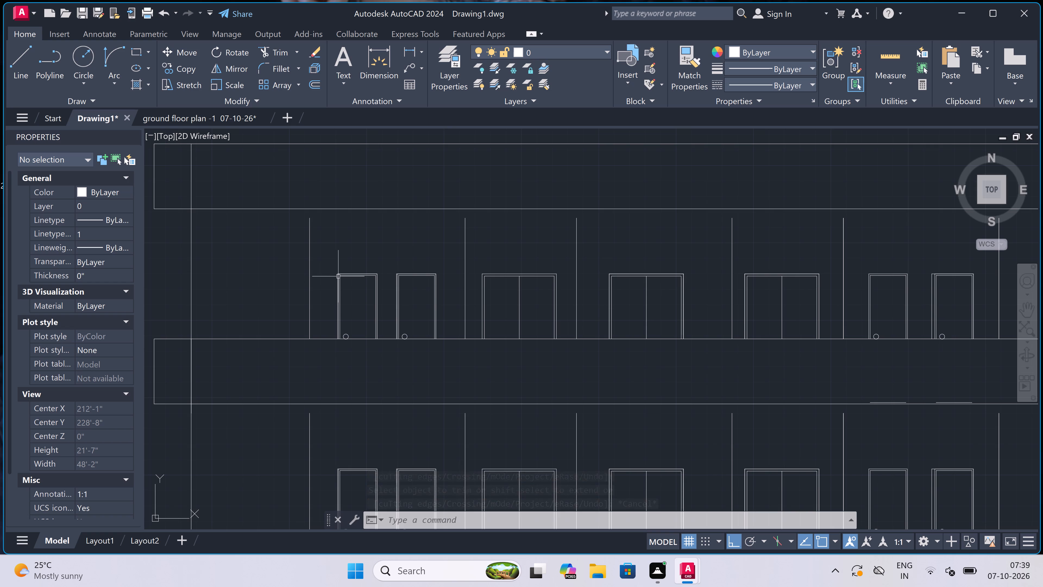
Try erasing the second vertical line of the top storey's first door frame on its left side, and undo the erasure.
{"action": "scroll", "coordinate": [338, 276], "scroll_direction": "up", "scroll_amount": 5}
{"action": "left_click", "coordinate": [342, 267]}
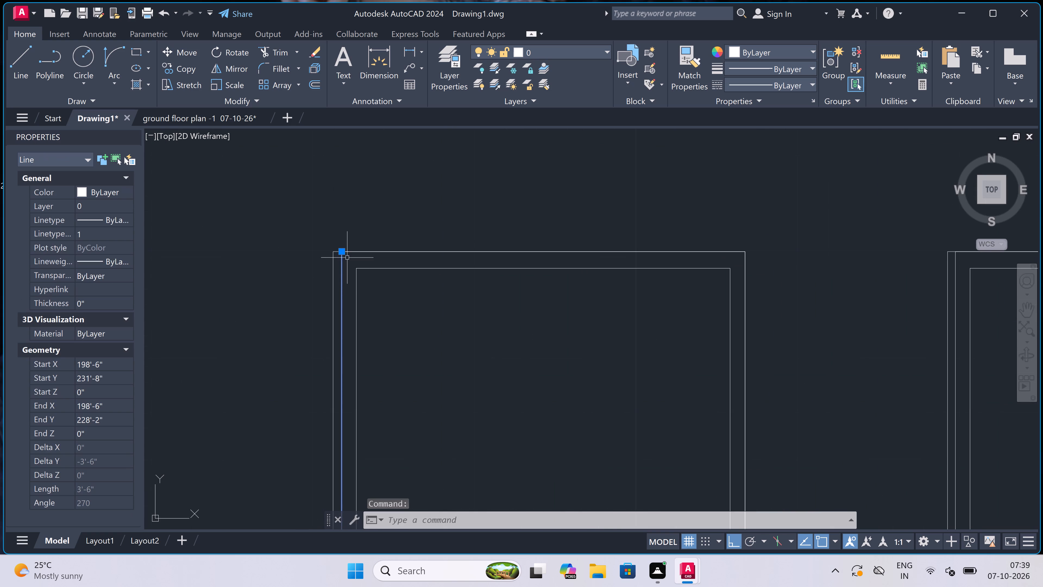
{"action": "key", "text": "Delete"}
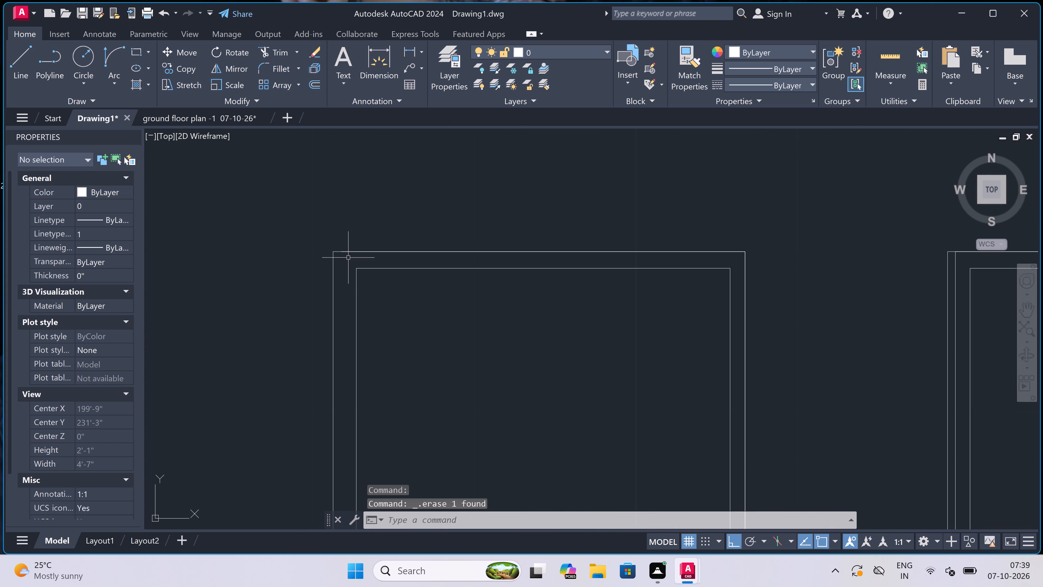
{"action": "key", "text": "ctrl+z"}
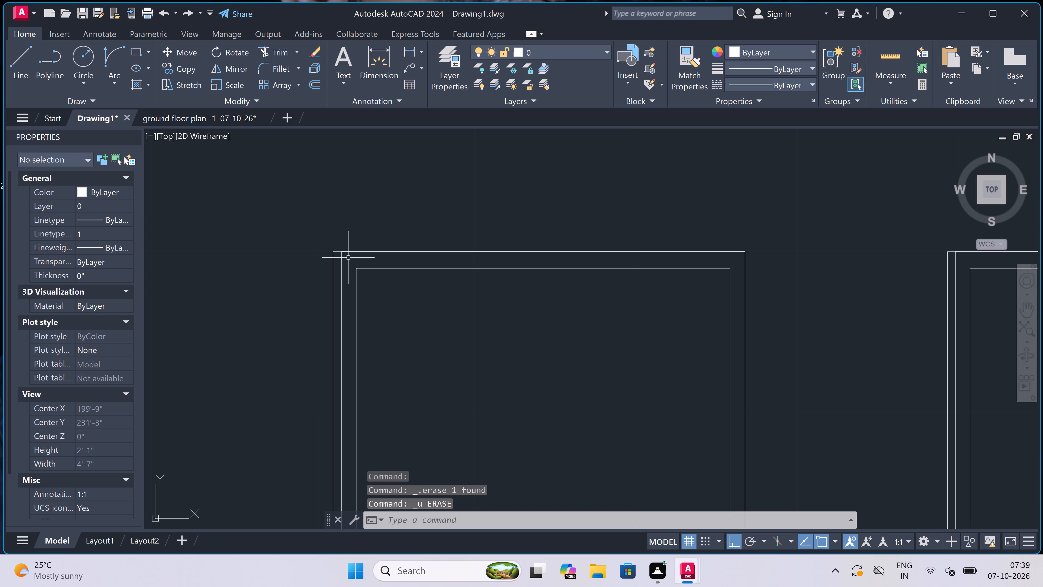
Trim the projecting top stub and outermost vertical line off the left side of the top storey's first door frame.
{"action": "type", "text": "tr"}
{"action": "key", "text": "space"}
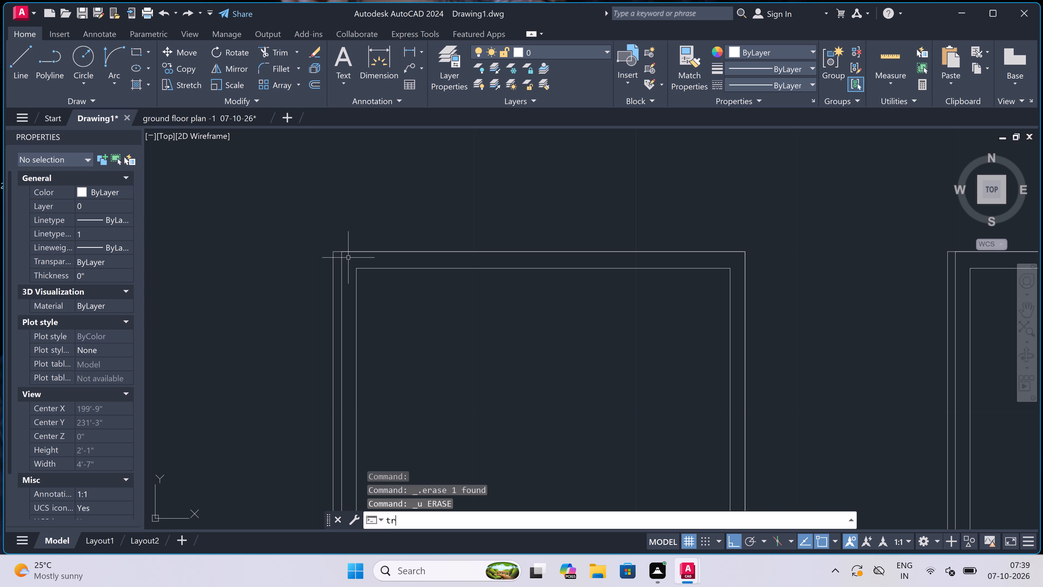
{"action": "scroll", "coordinate": [323, 251], "scroll_direction": "up", "scroll_amount": 3}
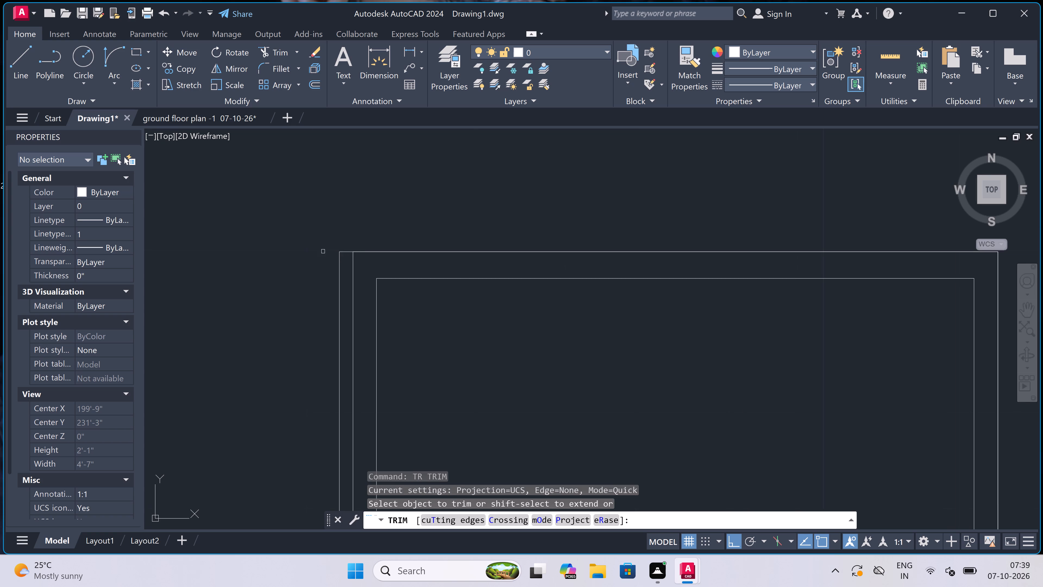
{"action": "scroll", "coordinate": [395, 247], "scroll_direction": "up", "scroll_amount": 1}
{"action": "left_click", "coordinate": [391, 243]}
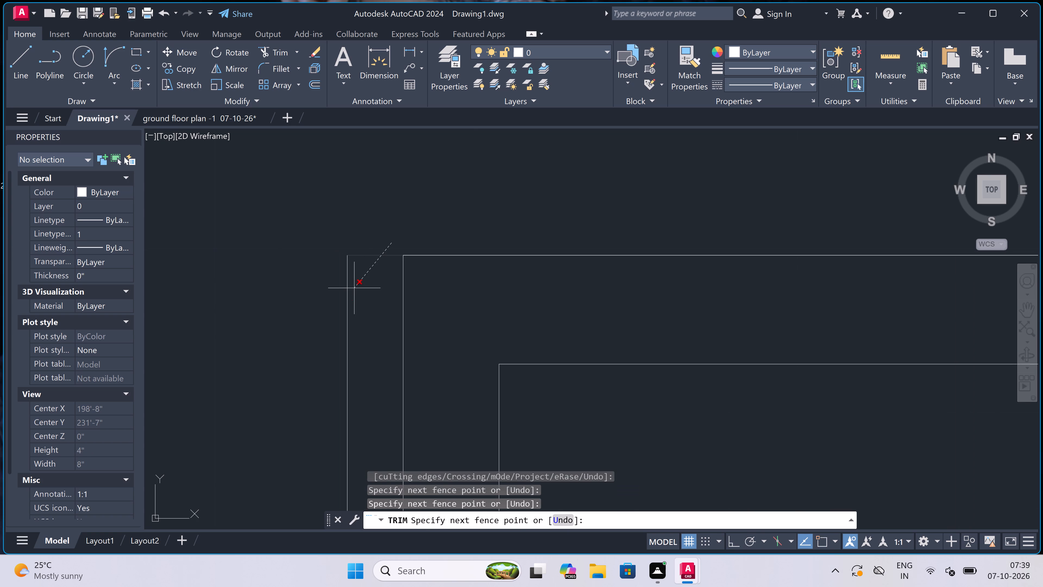
{"action": "scroll", "coordinate": [344, 304], "scroll_direction": "down", "scroll_amount": 5}
{"action": "left_click", "coordinate": [344, 304]}
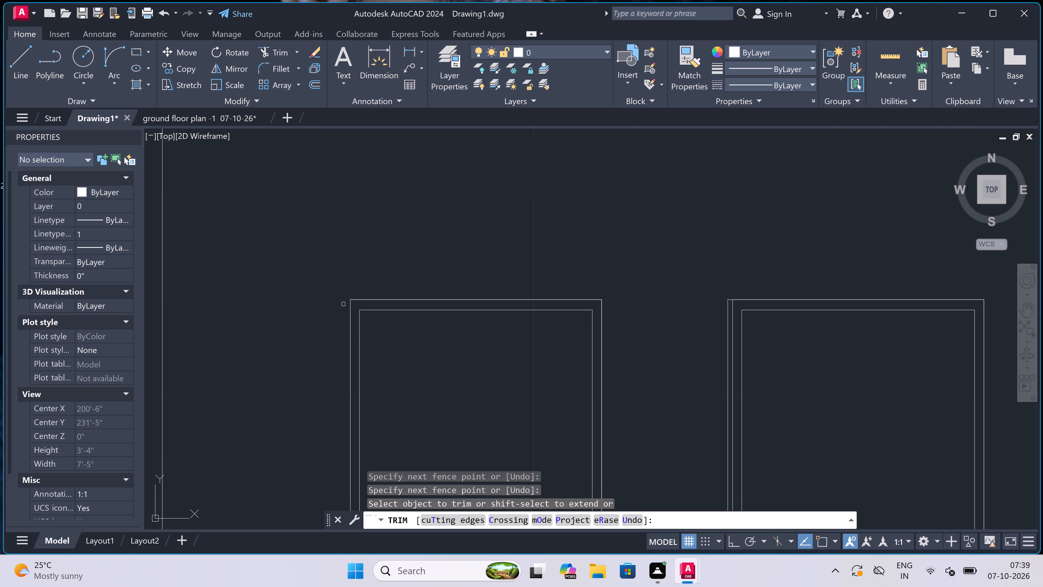
Trim the projecting top stub and outermost vertical line off the left side of the top storey's second door frame.
{"action": "scroll", "coordinate": [343, 304], "scroll_direction": "down", "scroll_amount": 5}
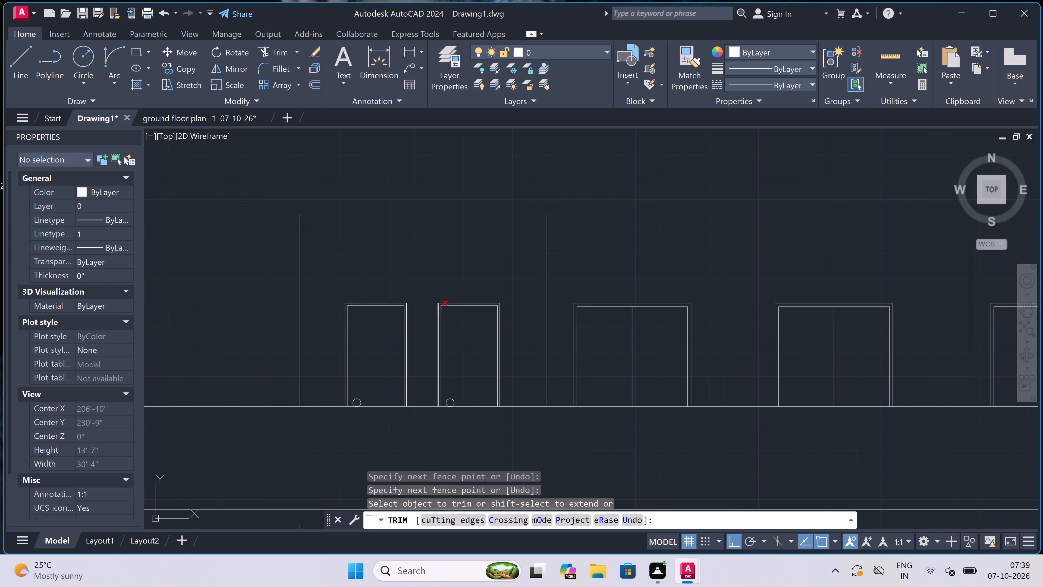
{"action": "scroll", "coordinate": [439, 309], "scroll_direction": "up", "scroll_amount": 6}
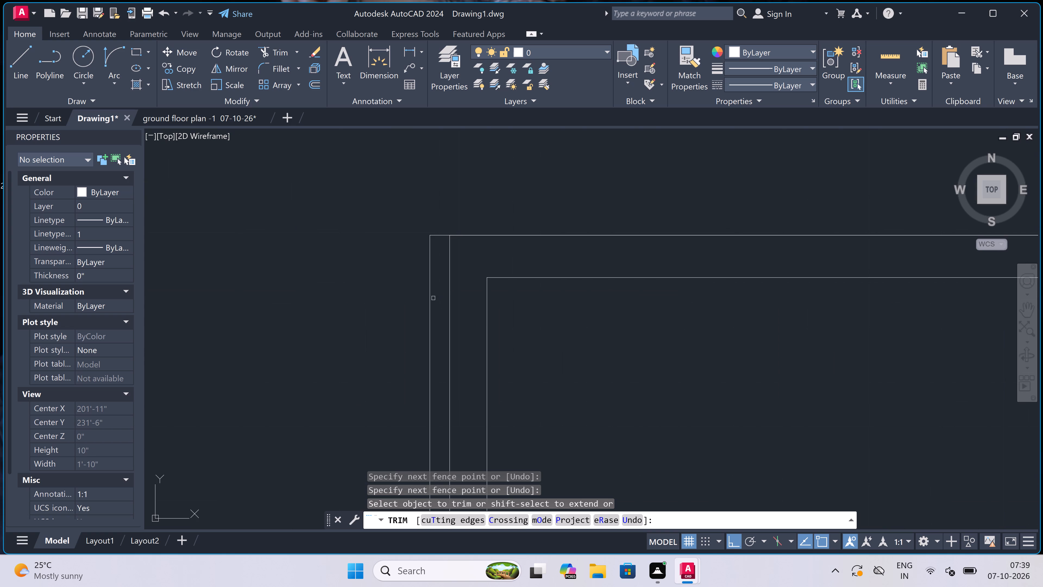
{"action": "left_click", "coordinate": [433, 298]}
{"action": "left_click", "coordinate": [434, 233]}
{"action": "scroll", "coordinate": [431, 238], "scroll_direction": "down", "scroll_amount": 4}
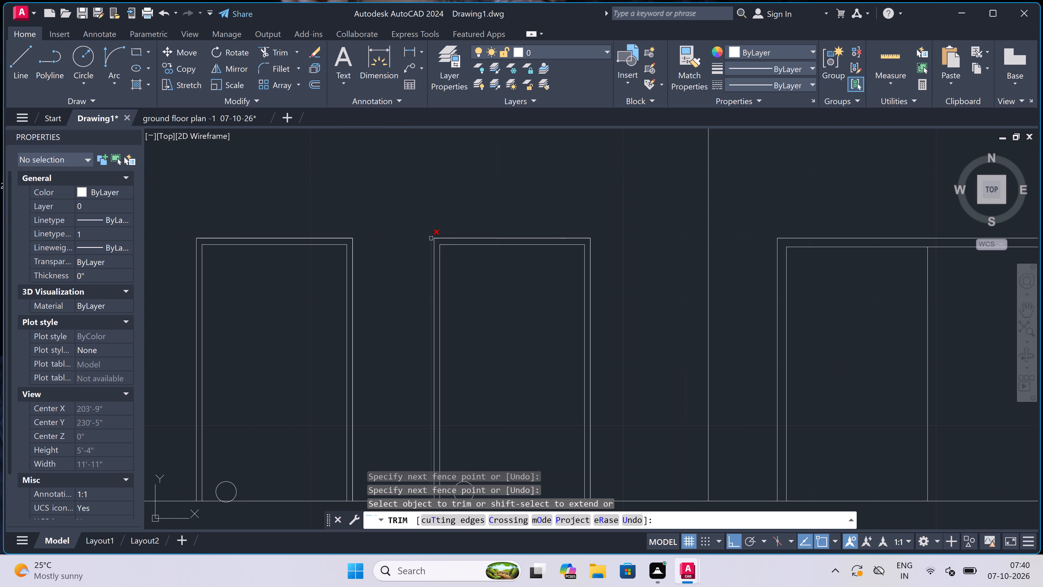
{"action": "left_click", "coordinate": [431, 239]}
Trim the projecting top stub off the left side of the middle storey's first door frame.
{"action": "scroll", "coordinate": [407, 244], "scroll_direction": "down", "scroll_amount": 4}
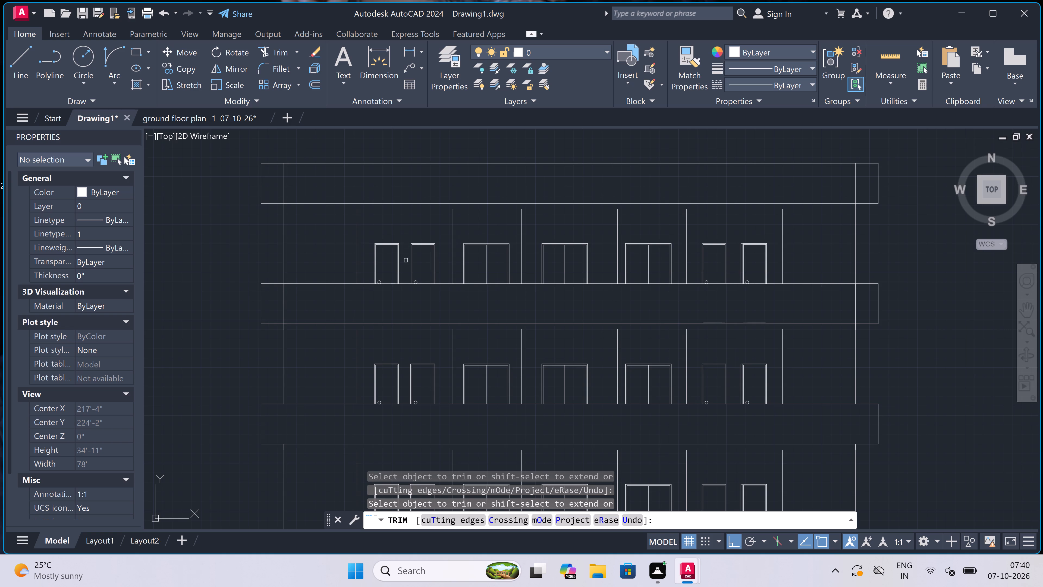
{"action": "scroll", "coordinate": [354, 419], "scroll_direction": "up", "scroll_amount": 4}
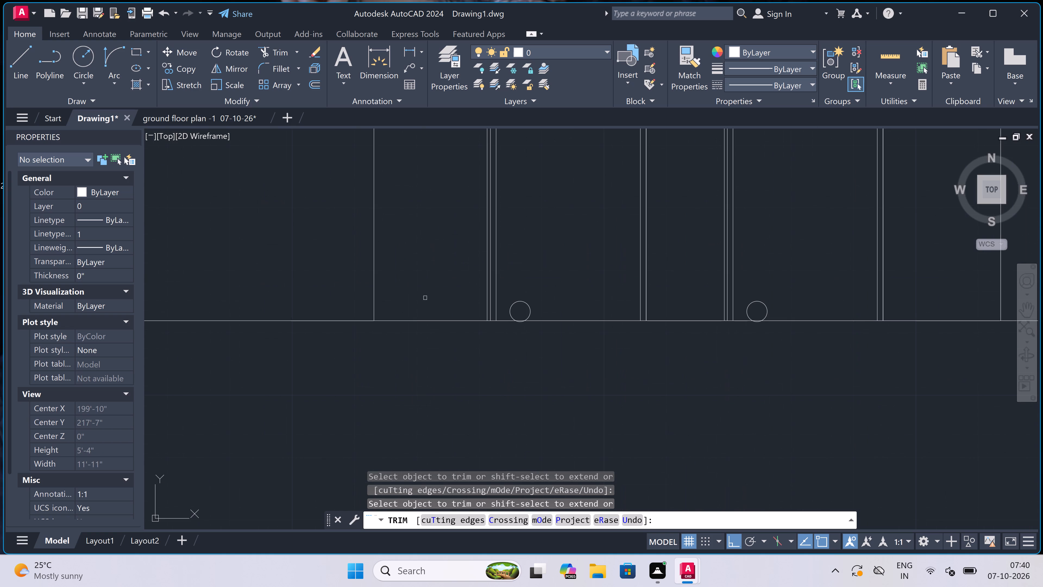
{"action": "scroll", "coordinate": [444, 284], "scroll_direction": "down", "scroll_amount": 3}
{"action": "scroll", "coordinate": [461, 221], "scroll_direction": "up", "scroll_amount": 5}
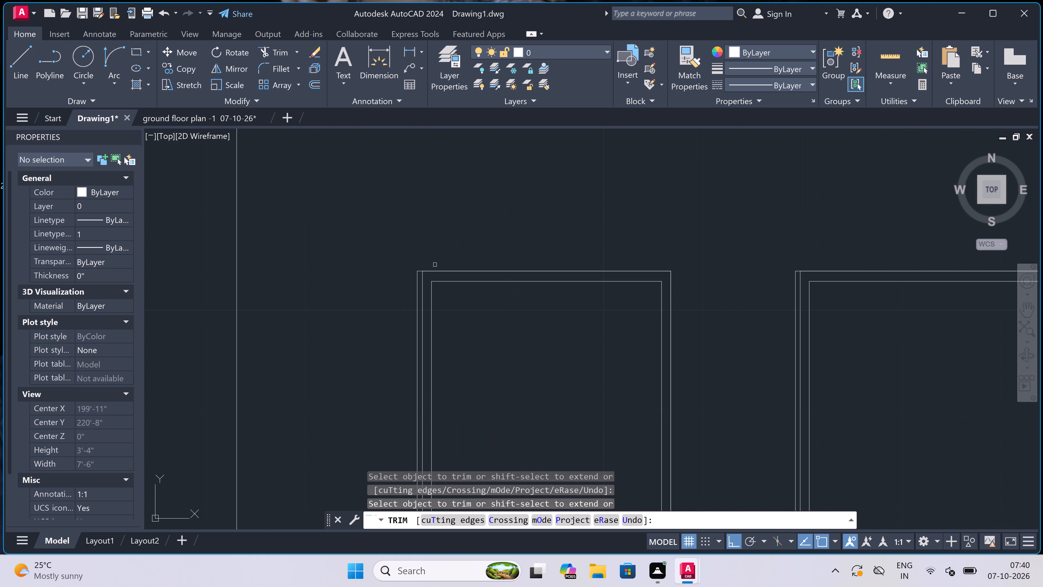
{"action": "scroll", "coordinate": [421, 269], "scroll_direction": "up", "scroll_amount": 2}
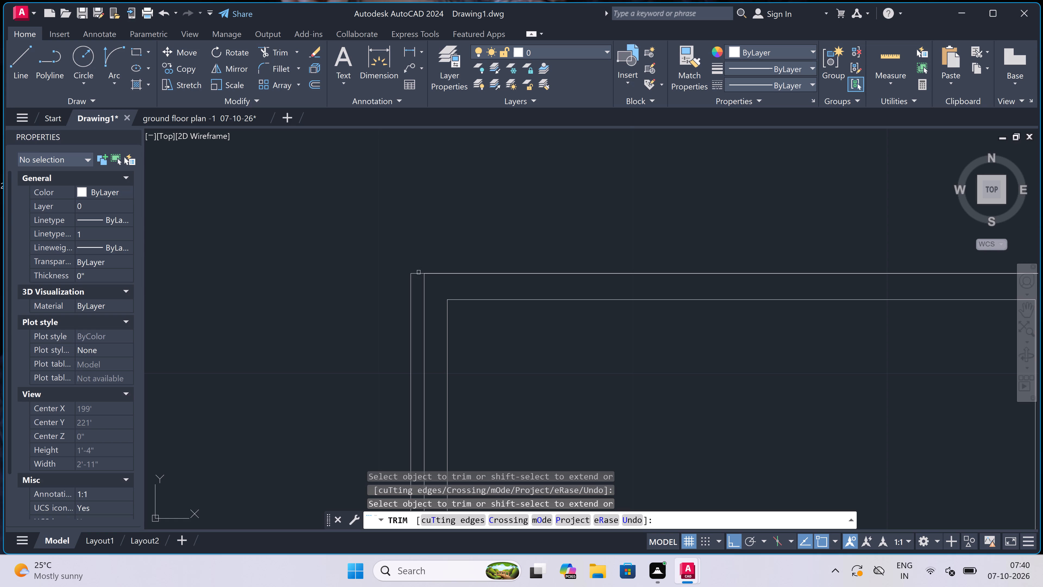
{"action": "left_click_drag", "start_coordinate": [417, 274], "coordinate": [1042, 586]}
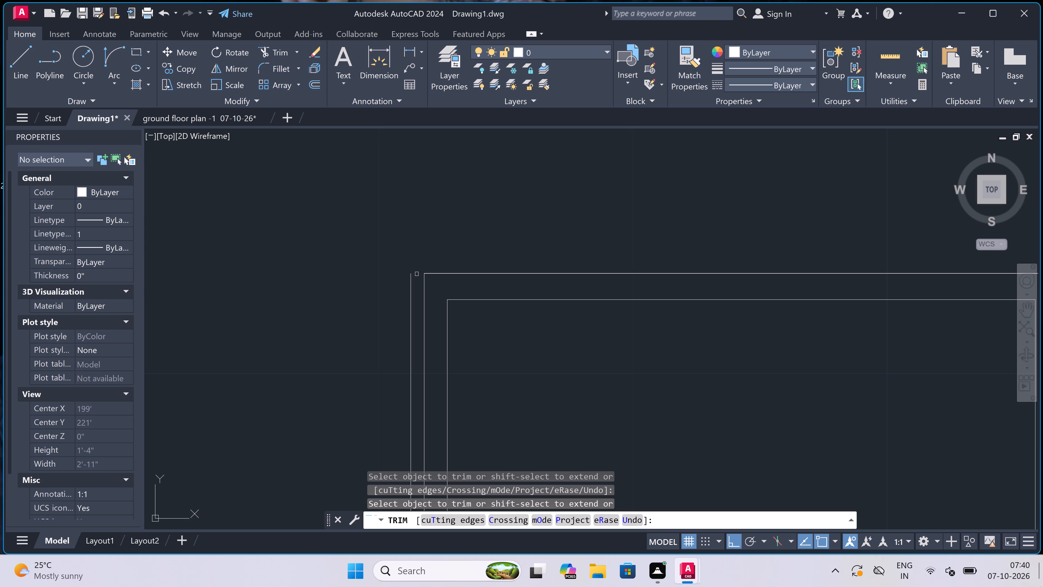
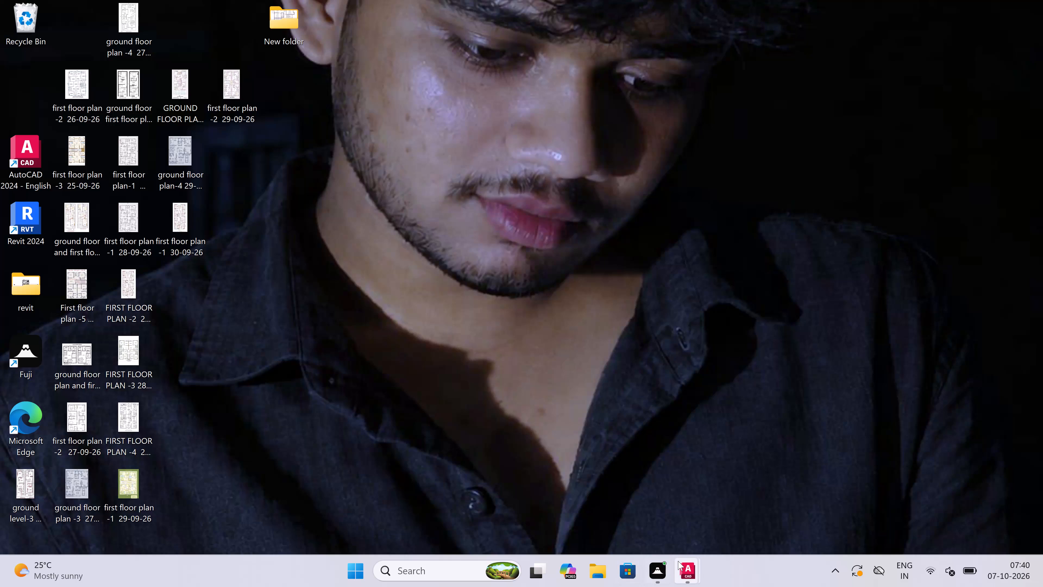
Return to the AutoCAD drawing and trim the outermost vertical line off the left side of the middle storey's first door frame.
{"action": "left_click", "coordinate": [594, 513]}
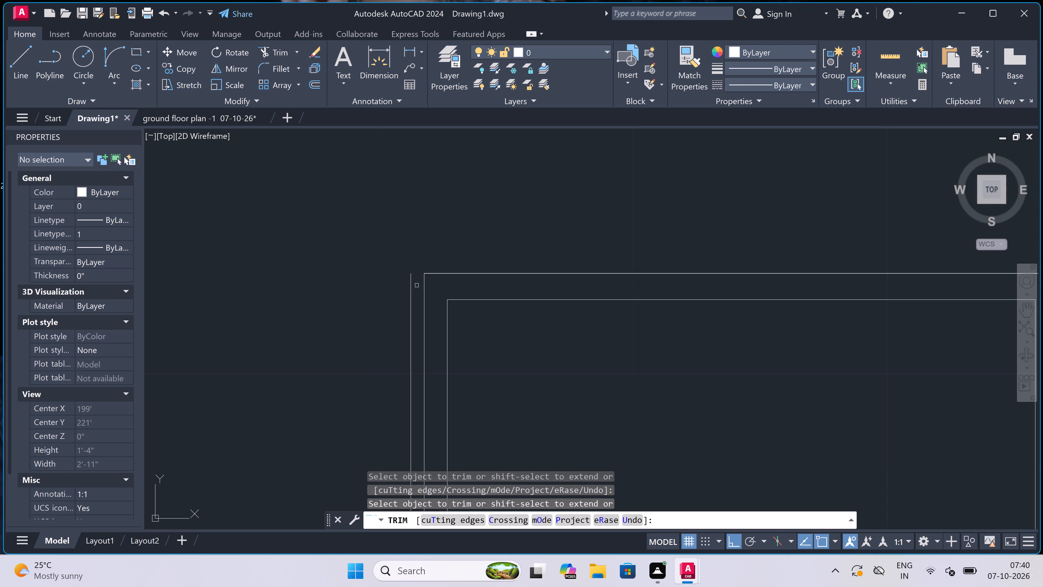
{"action": "left_click", "coordinate": [411, 283]}
Trim the projecting top stub and outermost vertical line off the left side of the bottom storey's first door frame.
{"action": "scroll", "coordinate": [410, 279], "scroll_direction": "down", "scroll_amount": 5}
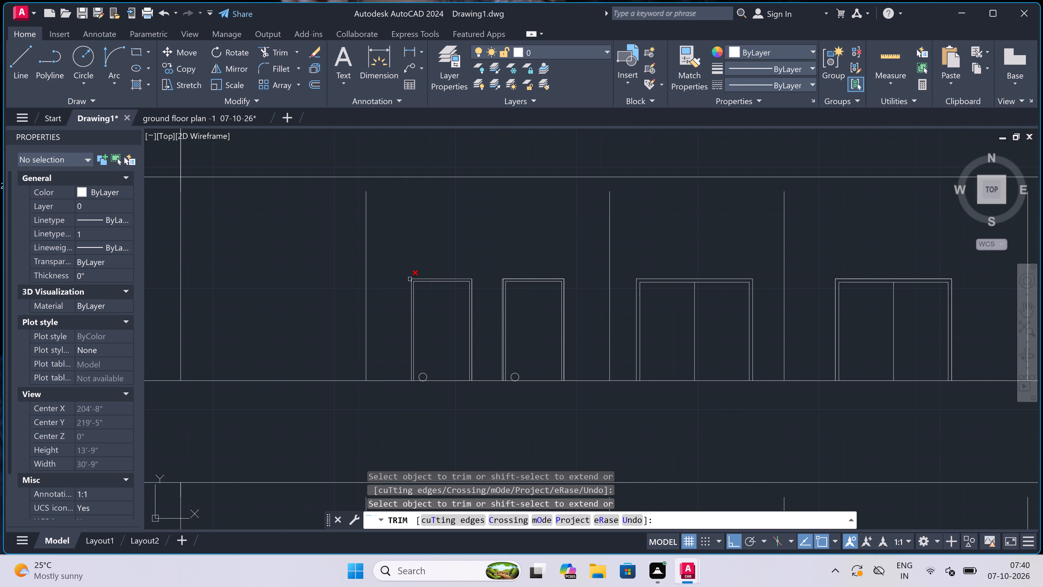
{"action": "scroll", "coordinate": [410, 279], "scroll_direction": "down", "scroll_amount": 3}
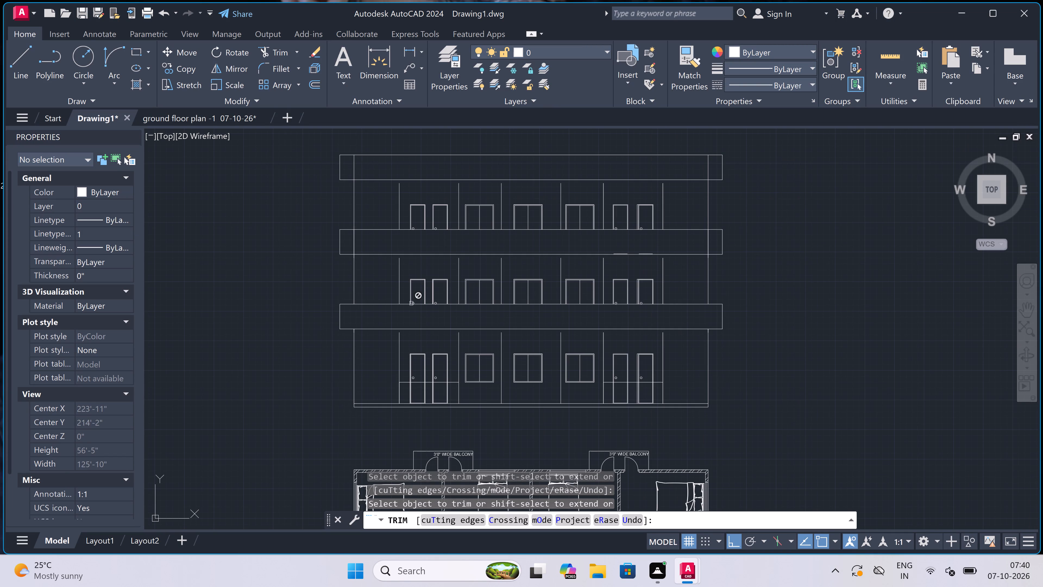
{"action": "scroll", "coordinate": [397, 369], "scroll_direction": "up", "scroll_amount": 5}
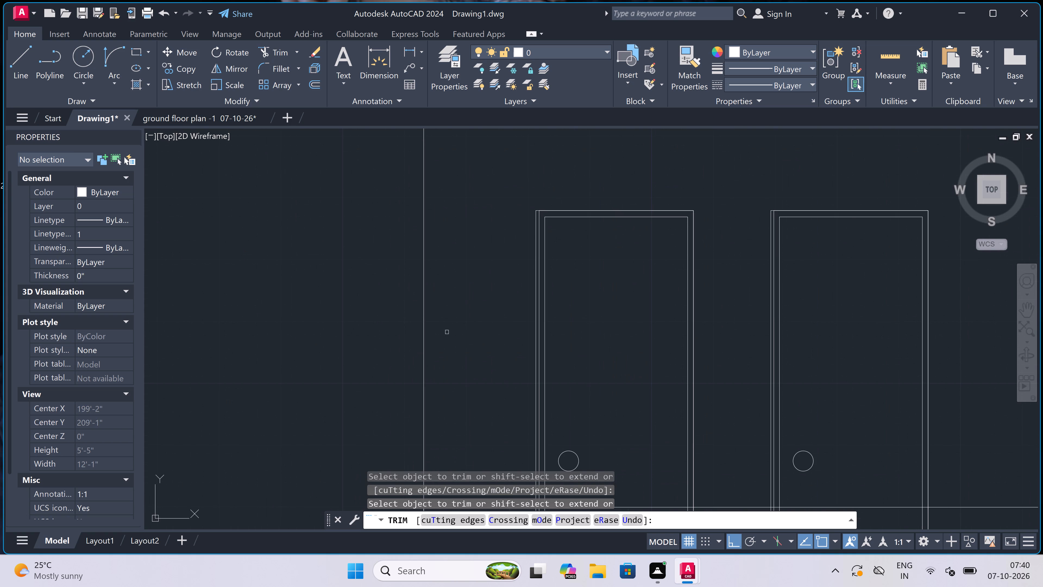
{"action": "scroll", "coordinate": [538, 212], "scroll_direction": "up", "scroll_amount": 4}
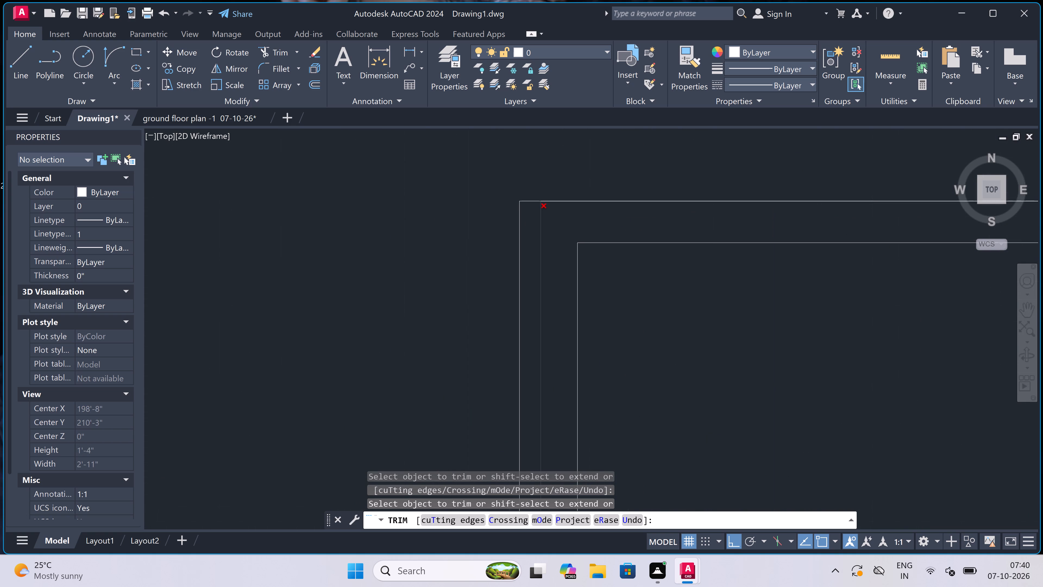
{"action": "left_click", "coordinate": [528, 196]}
{"action": "left_click", "coordinate": [514, 236]}
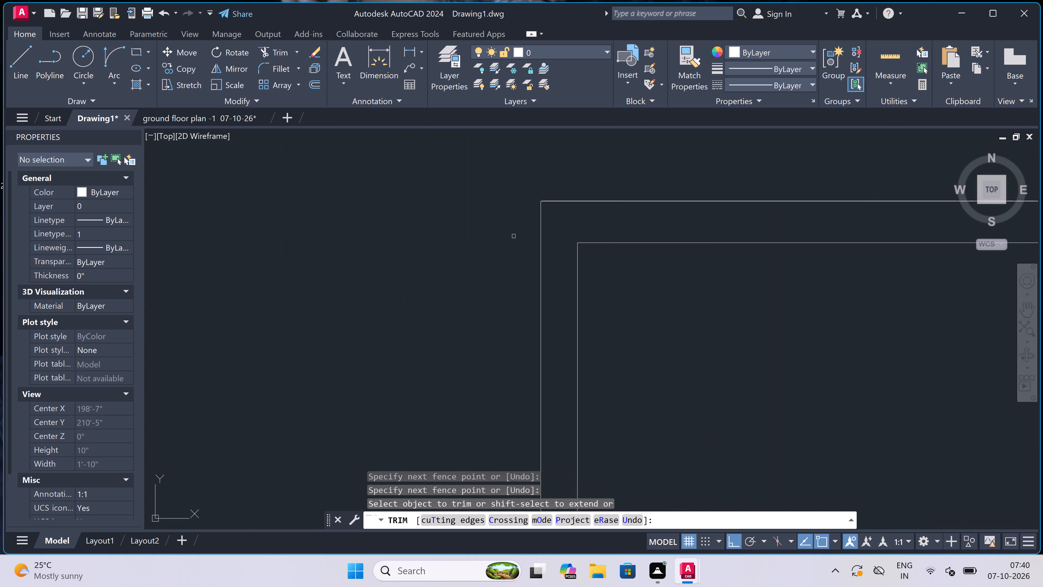
Trim the projecting top stub and outermost vertical line off the left side of the bottom storey's second door frame.
{"action": "scroll", "coordinate": [445, 235], "scroll_direction": "down", "scroll_amount": 7}
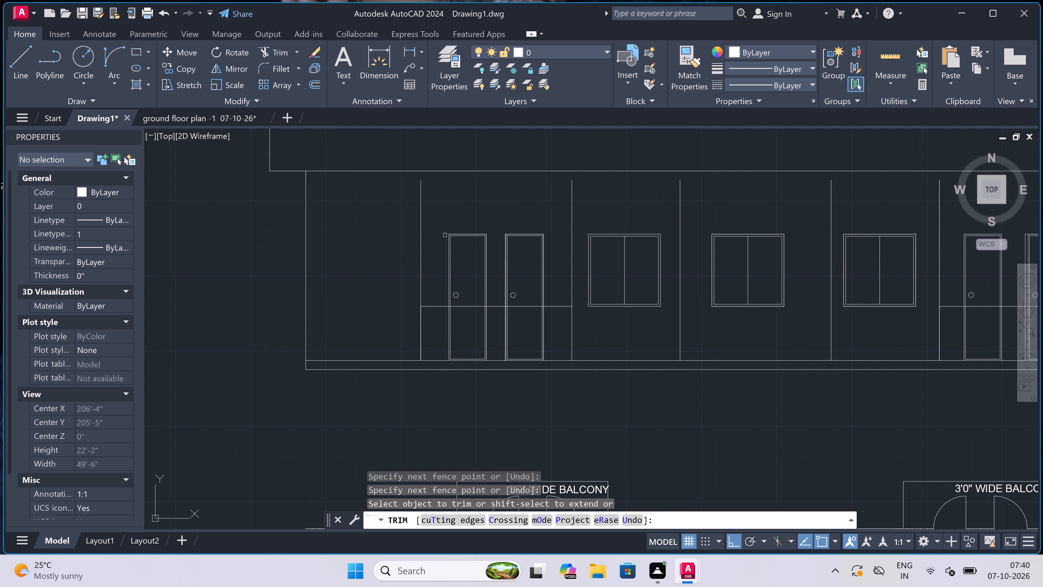
{"action": "scroll", "coordinate": [512, 223], "scroll_direction": "up", "scroll_amount": 4}
{"action": "scroll", "coordinate": [480, 282], "scroll_direction": "up", "scroll_amount": 4}
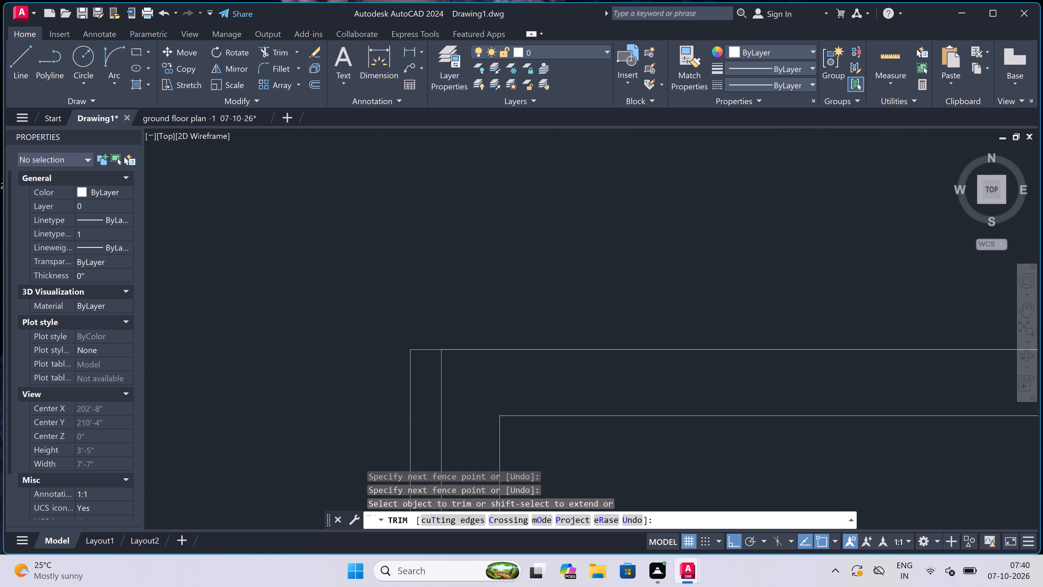
{"action": "left_click", "coordinate": [435, 325]}
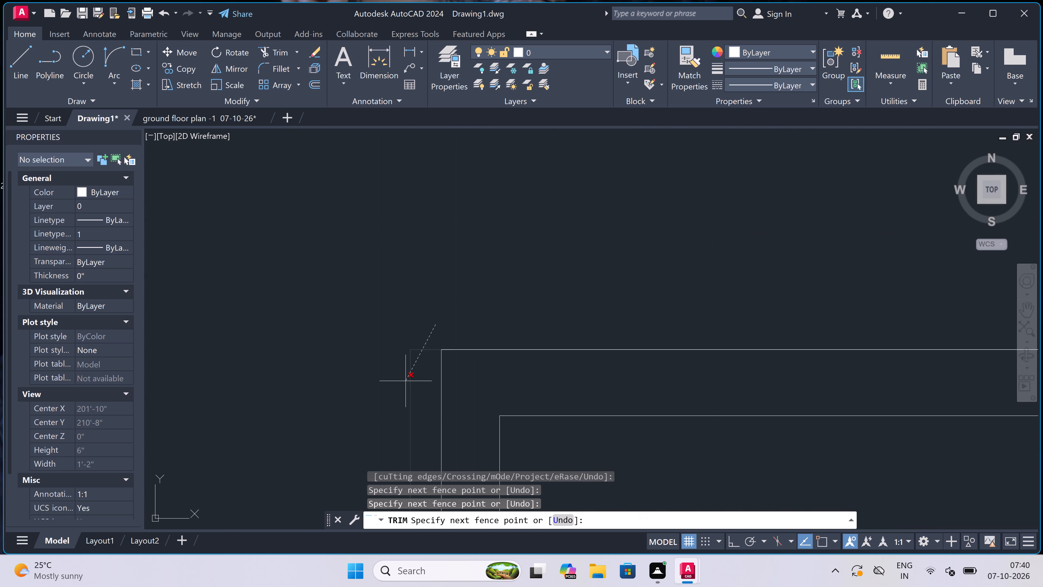
{"action": "left_click", "coordinate": [406, 381]}
Trim the projecting top stub and outermost vertical line off the left side of the bottom storey's last door frame.
{"action": "scroll", "coordinate": [407, 336], "scroll_direction": "down", "scroll_amount": 11}
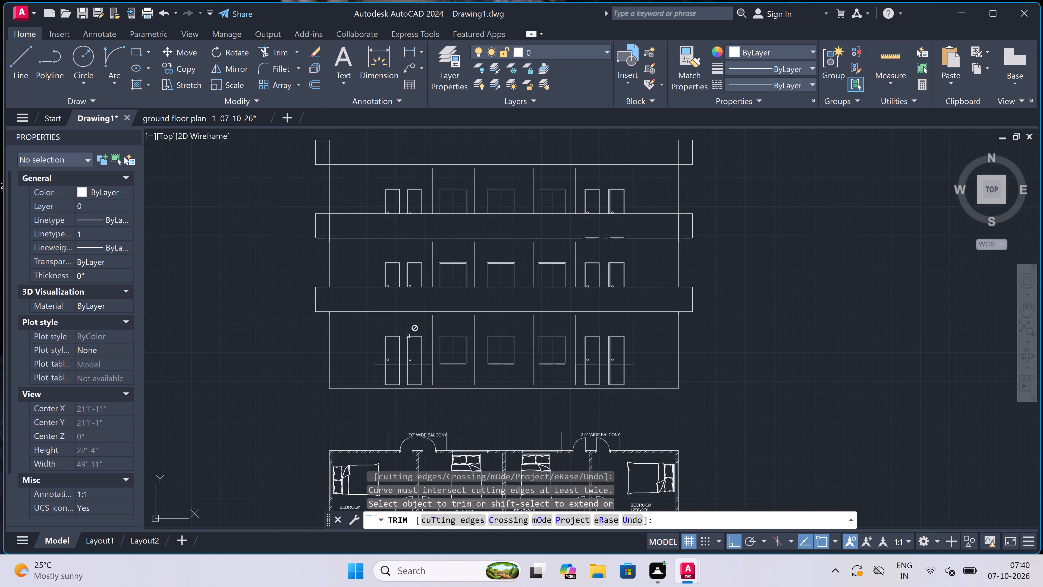
{"action": "scroll", "coordinate": [588, 342], "scroll_direction": "up", "scroll_amount": 5}
{"action": "scroll", "coordinate": [569, 324], "scroll_direction": "down", "scroll_amount": 3}
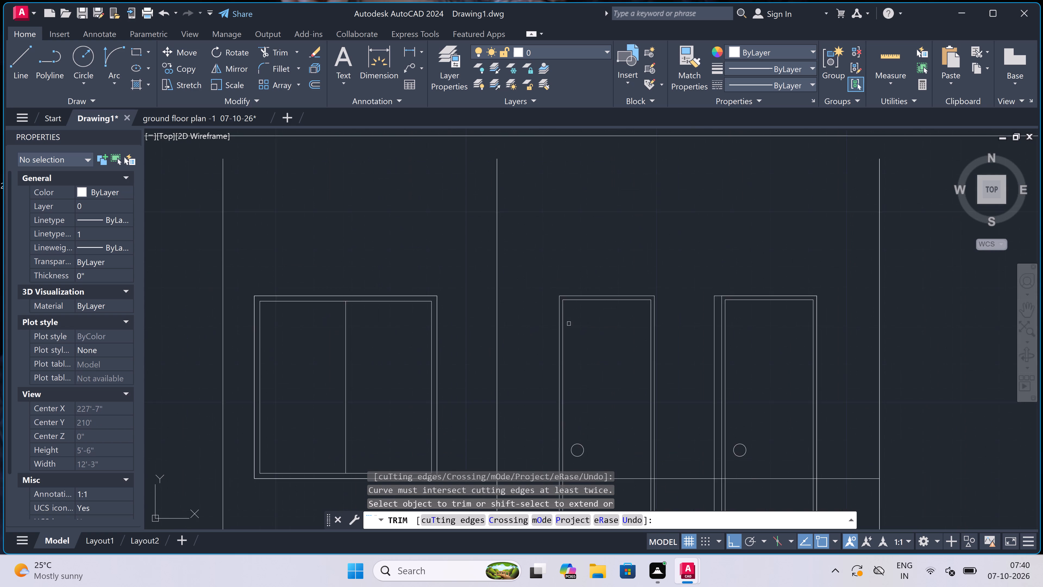
{"action": "scroll", "coordinate": [675, 319], "scroll_direction": "up", "scroll_amount": 4}
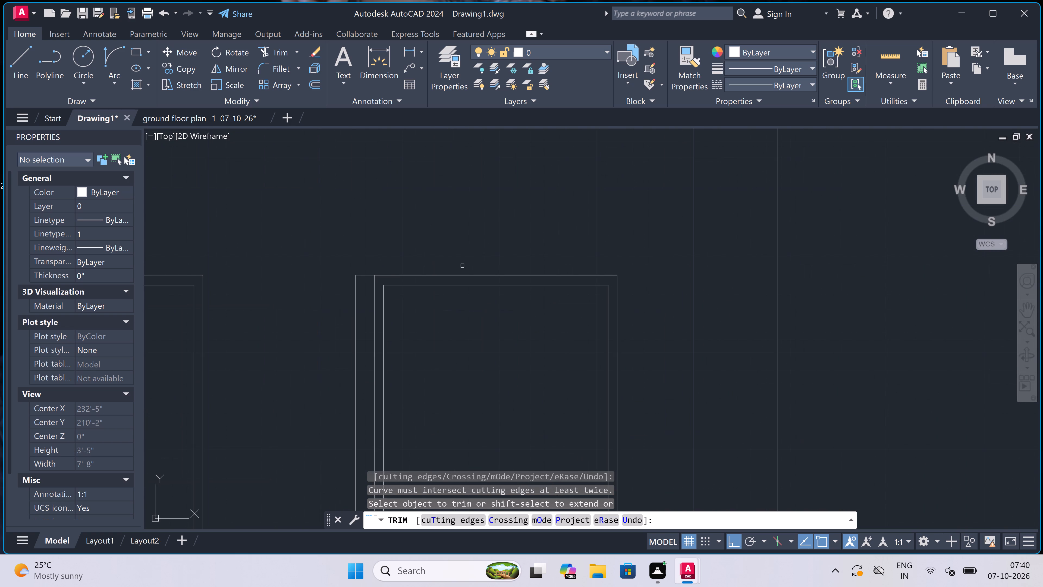
{"action": "scroll", "coordinate": [394, 274], "scroll_direction": "up", "scroll_amount": 2}
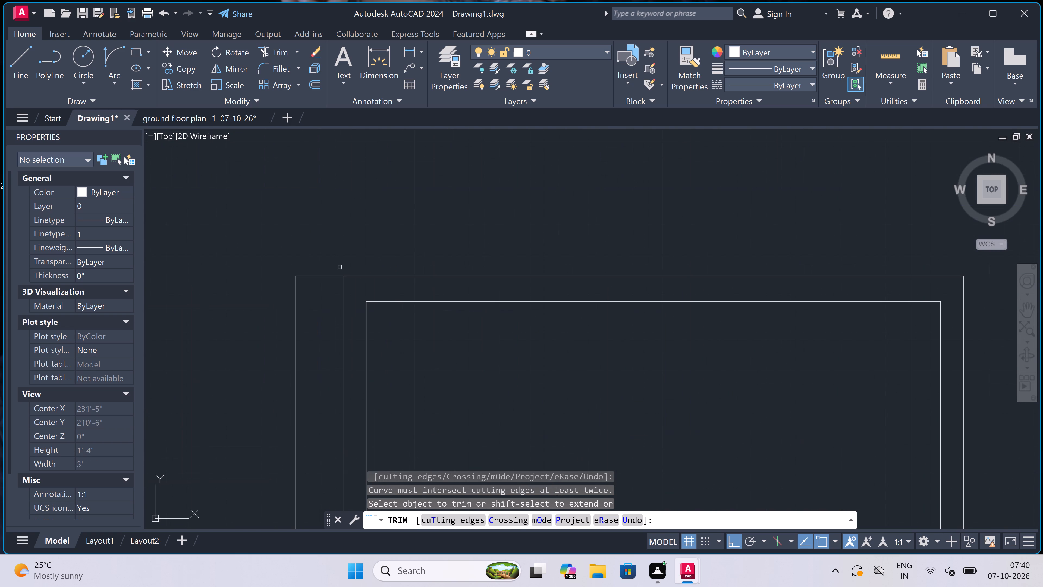
{"action": "left_click", "coordinate": [340, 267]}
{"action": "left_click", "coordinate": [299, 329]}
{"action": "left_click", "coordinate": [309, 310]}
{"action": "left_click", "coordinate": [271, 313]}
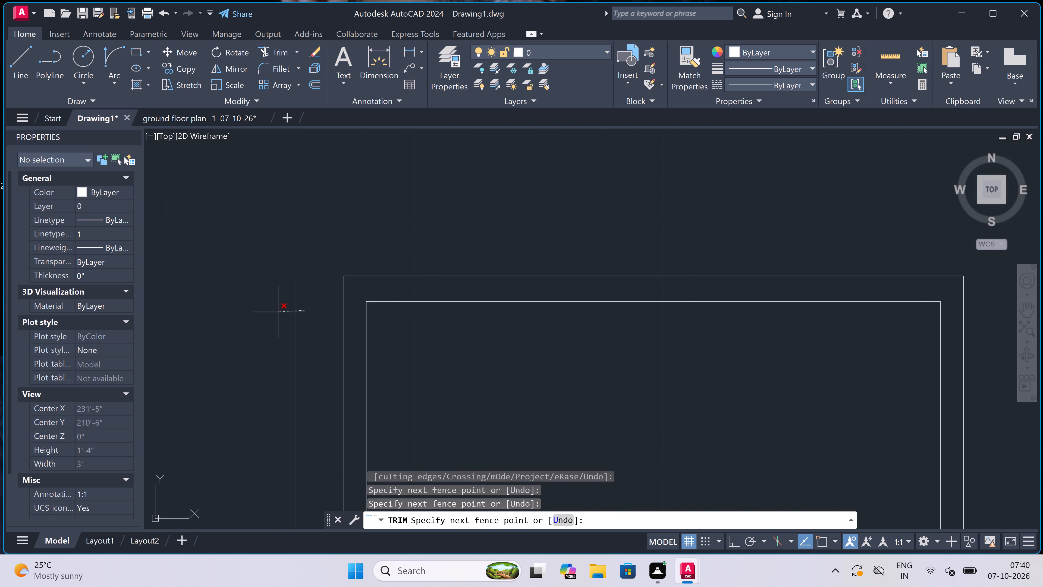
Trim the projecting top stub and outermost vertical line off the left side of the middle storey's last door frame.
{"action": "scroll", "coordinate": [340, 296], "scroll_direction": "down", "scroll_amount": 9}
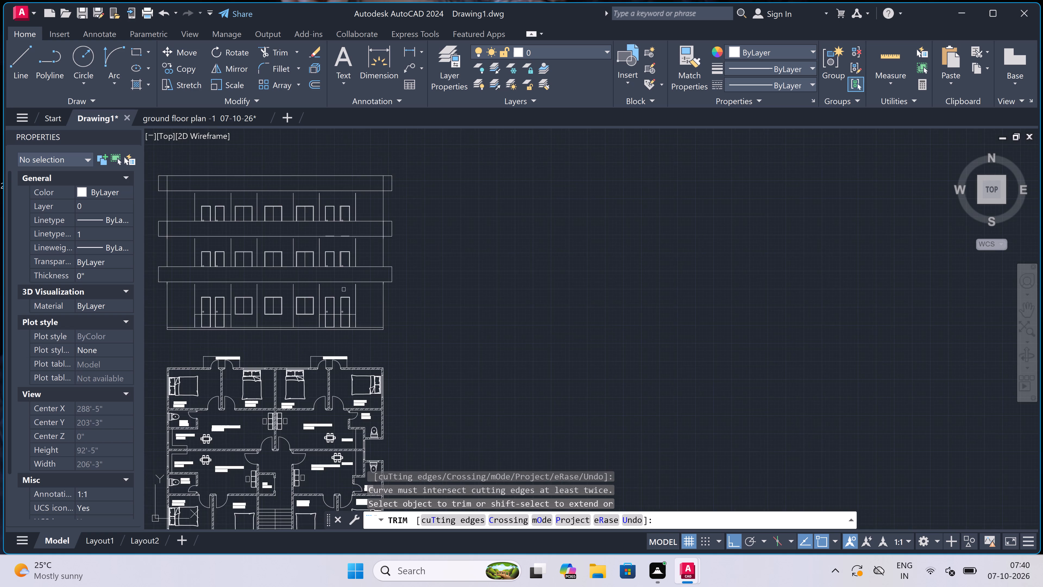
{"action": "scroll", "coordinate": [347, 232], "scroll_direction": "up", "scroll_amount": 5}
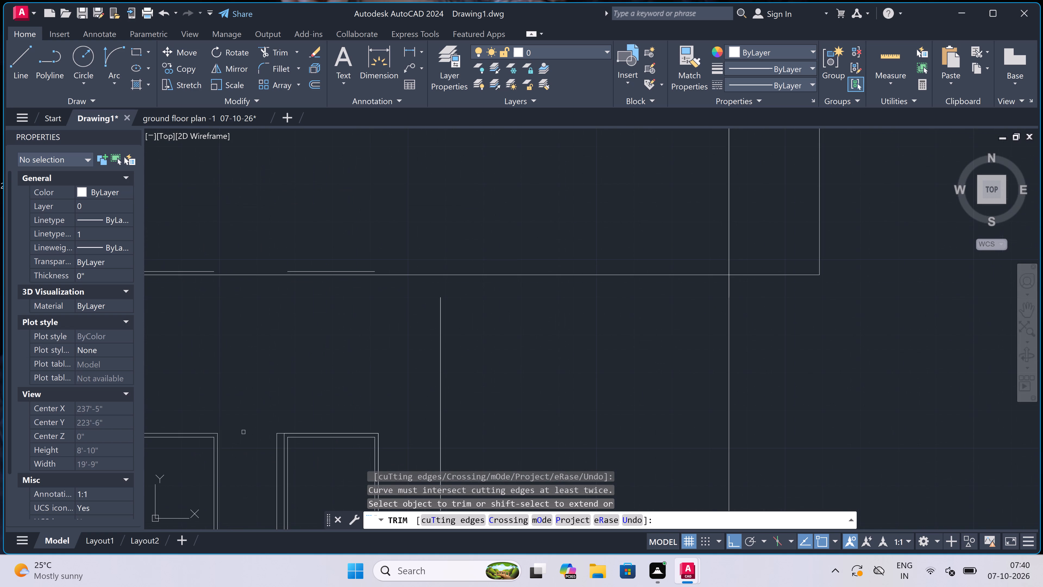
{"action": "scroll", "coordinate": [254, 435], "scroll_direction": "up", "scroll_amount": 2}
{"action": "scroll", "coordinate": [355, 395], "scroll_direction": "down", "scroll_amount": 4}
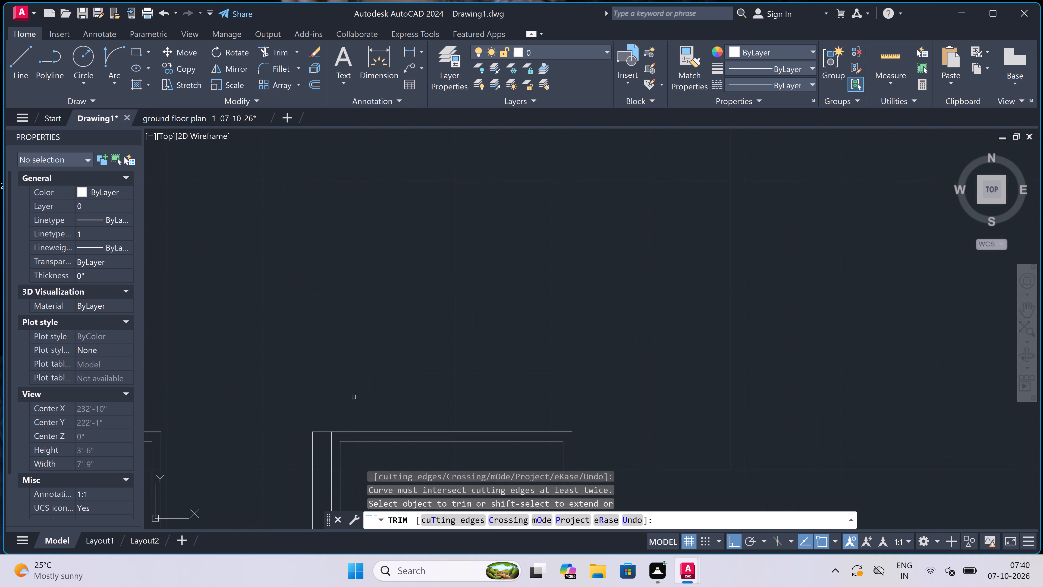
{"action": "scroll", "coordinate": [355, 395], "scroll_direction": "down", "scroll_amount": 1}
{"action": "scroll", "coordinate": [359, 430], "scroll_direction": "up", "scroll_amount": 4}
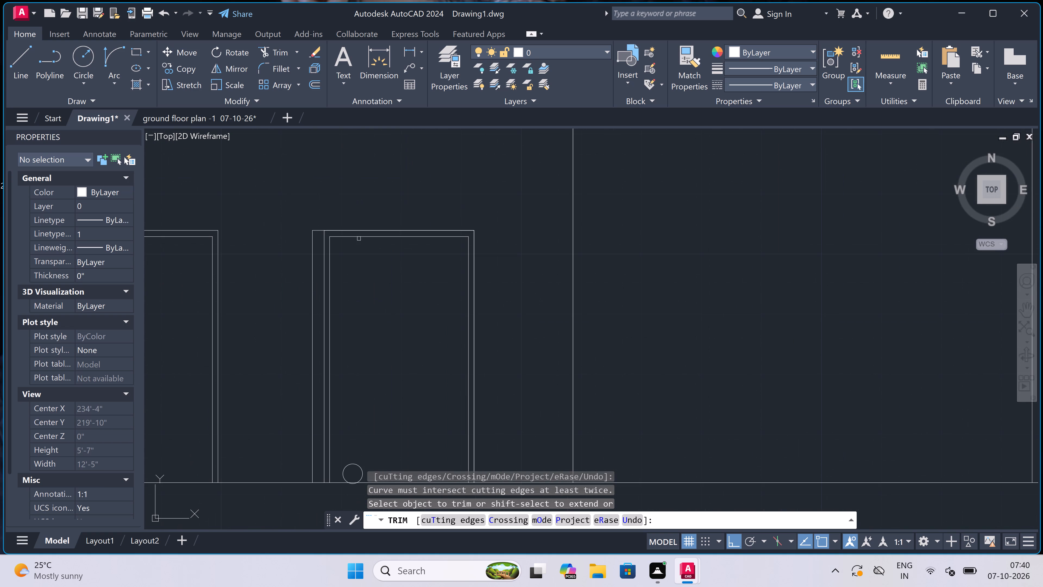
{"action": "scroll", "coordinate": [312, 221], "scroll_direction": "up", "scroll_amount": 2}
{"action": "left_click", "coordinate": [327, 235]}
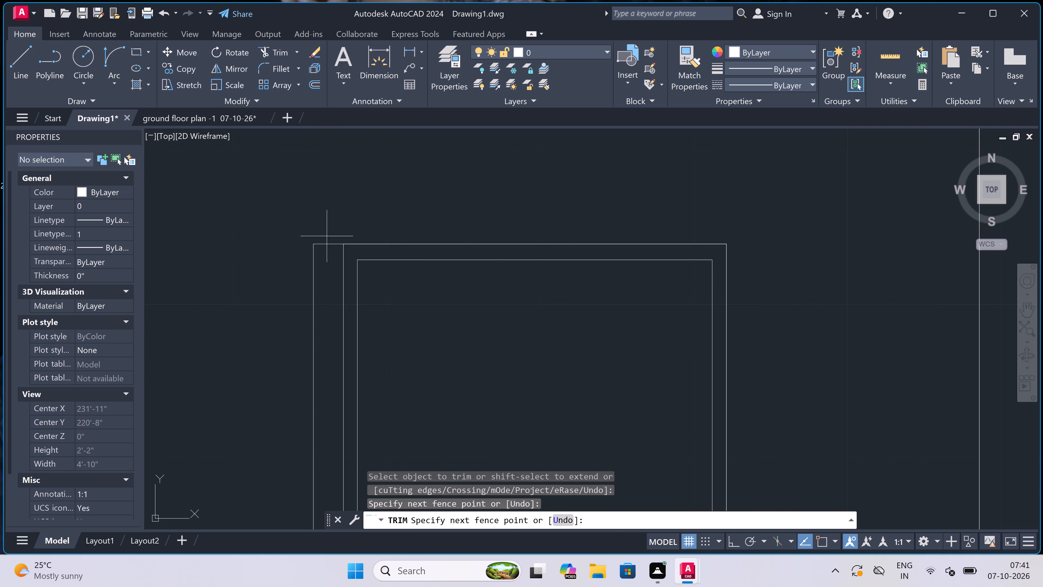
{"action": "left_click", "coordinate": [311, 295]}
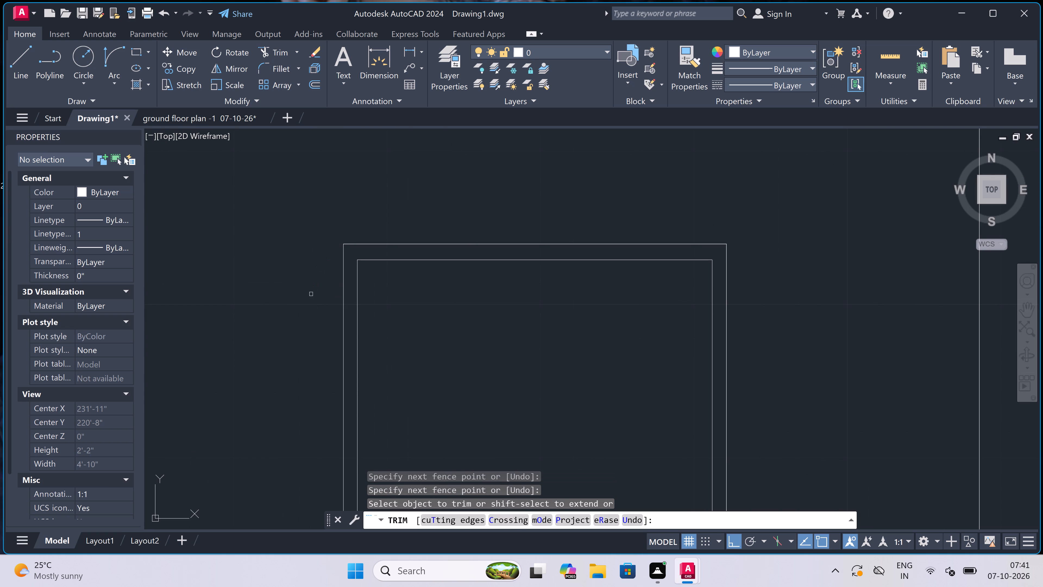
Remove the two short stray horizontal lines in the band above the middle storey's right-hand pair of doors.
{"action": "scroll", "coordinate": [311, 294], "scroll_direction": "down", "scroll_amount": 4}
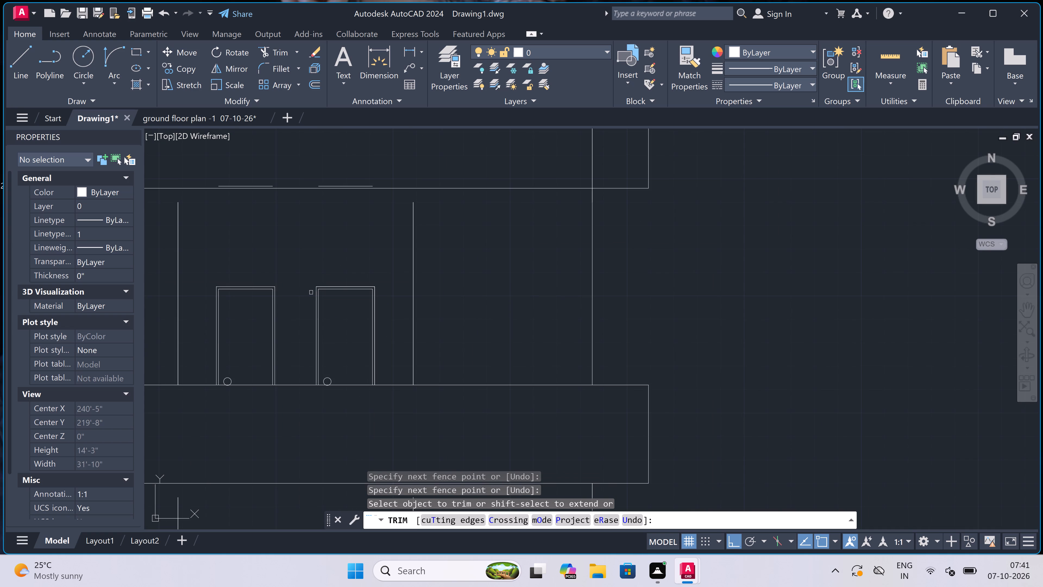
{"action": "scroll", "coordinate": [311, 292], "scroll_direction": "down", "scroll_amount": 1}
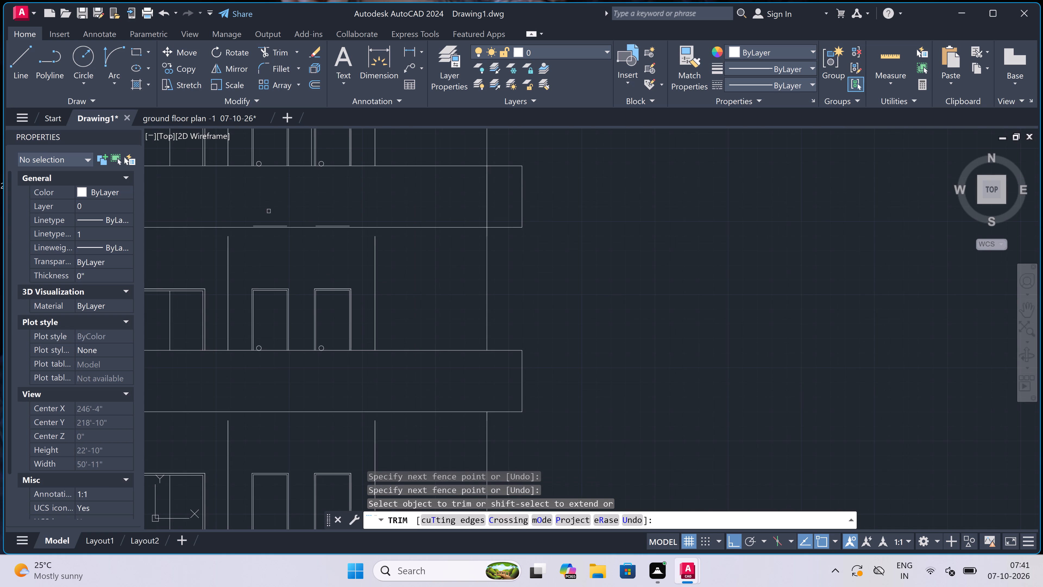
{"action": "scroll", "coordinate": [269, 211], "scroll_direction": "up", "scroll_amount": 4}
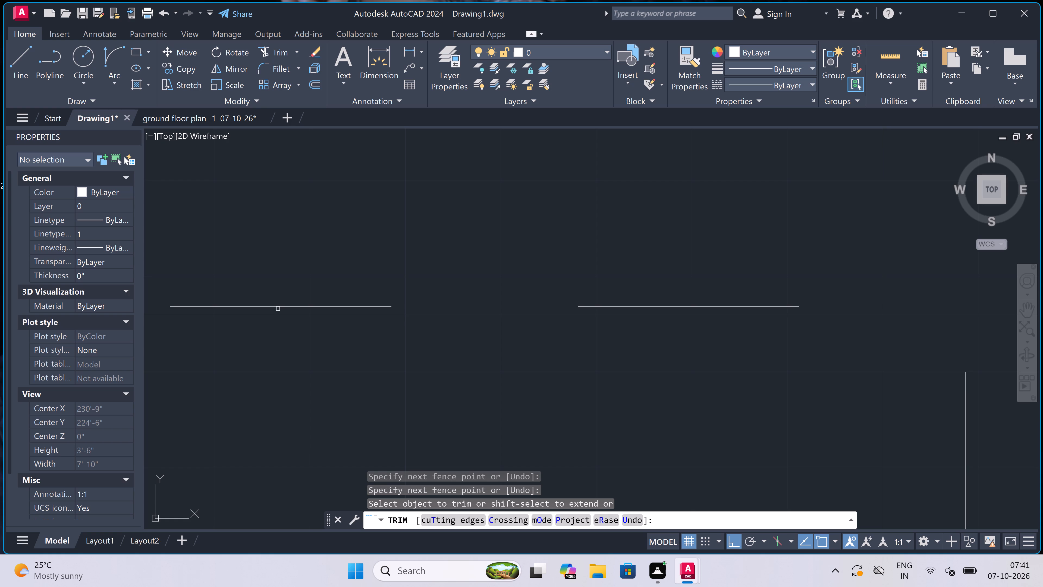
{"action": "left_click", "coordinate": [278, 307]}
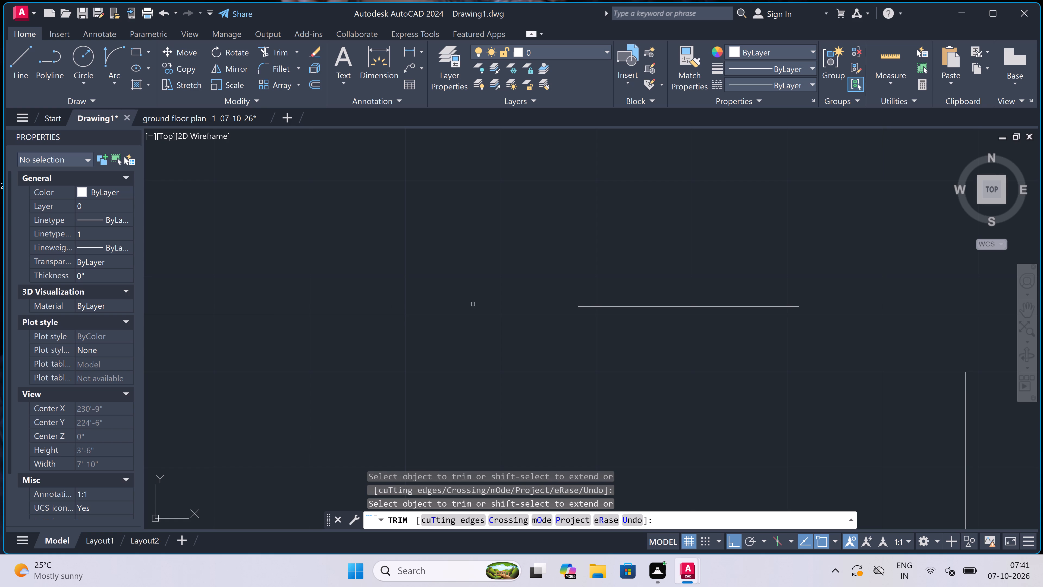
{"action": "left_click", "coordinate": [589, 306]}
Trim the projecting top stub and outermost vertical line off the left side of the top storey's last door frame.
{"action": "scroll", "coordinate": [520, 254], "scroll_direction": "down", "scroll_amount": 6}
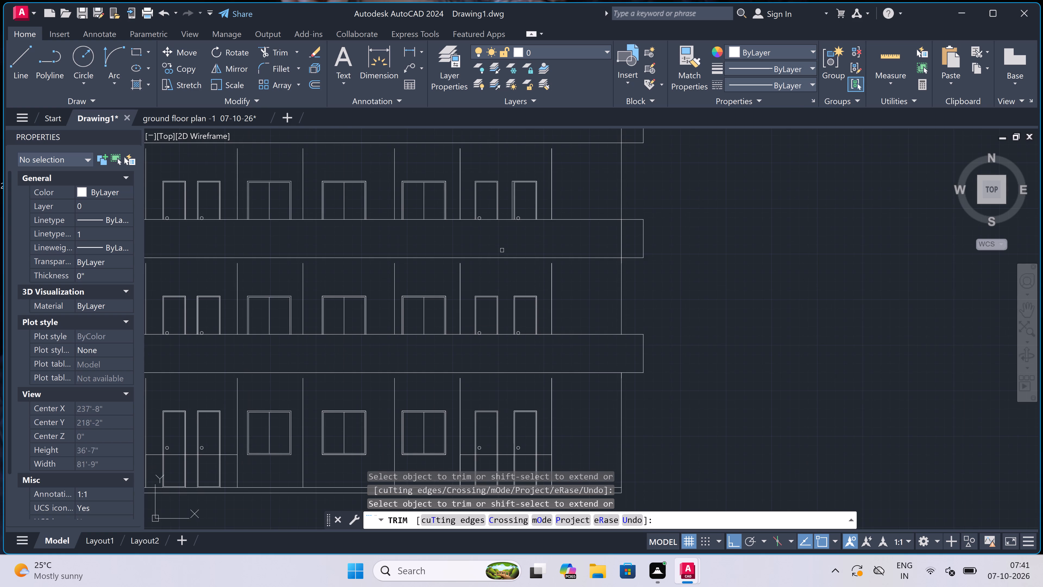
{"action": "scroll", "coordinate": [479, 196], "scroll_direction": "up", "scroll_amount": 2}
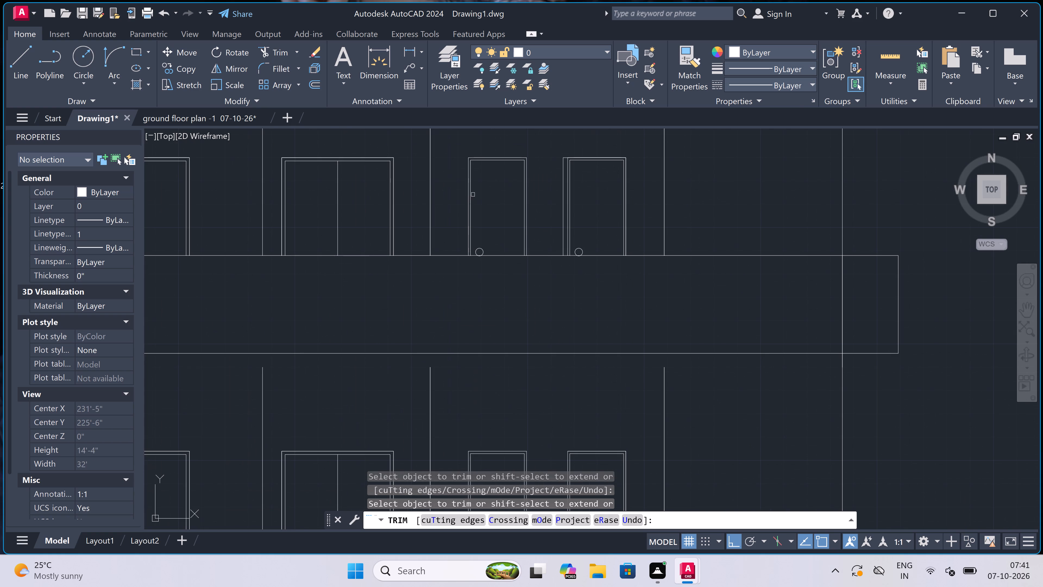
{"action": "scroll", "coordinate": [561, 154], "scroll_direction": "up", "scroll_amount": 4}
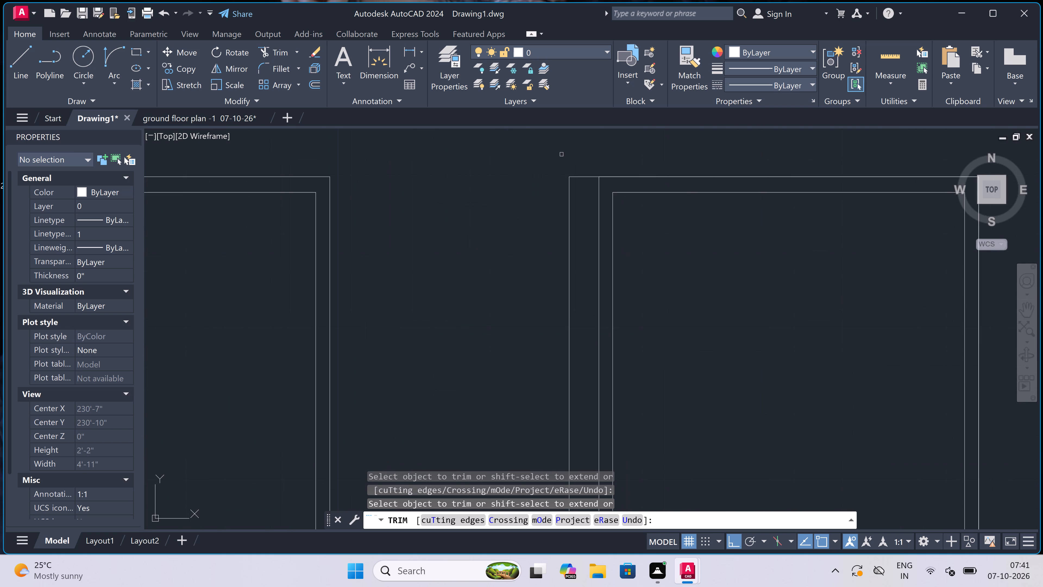
{"action": "scroll", "coordinate": [573, 161], "scroll_direction": "up", "scroll_amount": 2}
{"action": "left_click", "coordinate": [607, 183]}
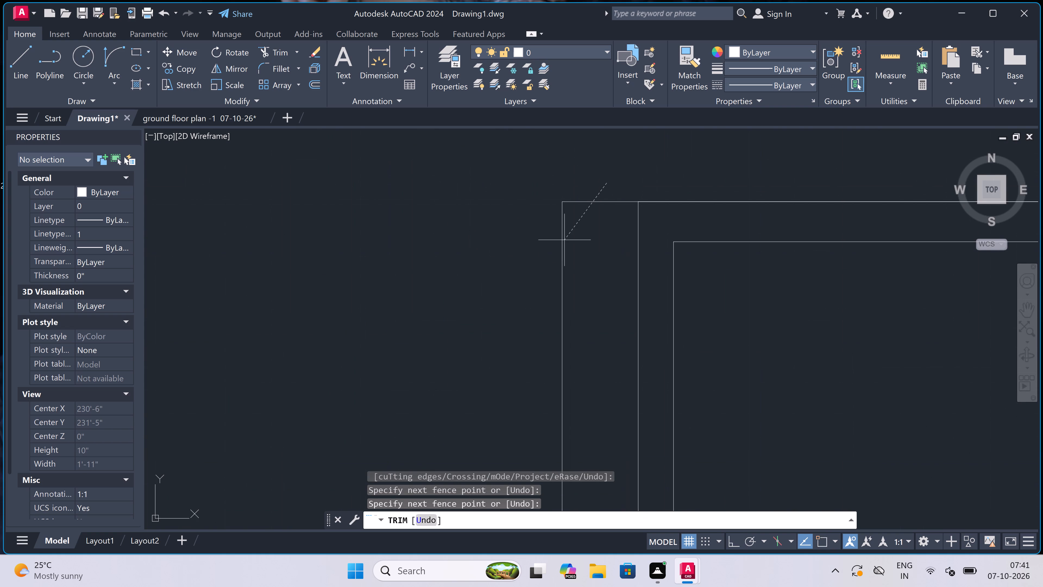
{"action": "left_click", "coordinate": [540, 263]}
{"action": "scroll", "coordinate": [452, 195], "scroll_direction": "down", "scroll_amount": 5}
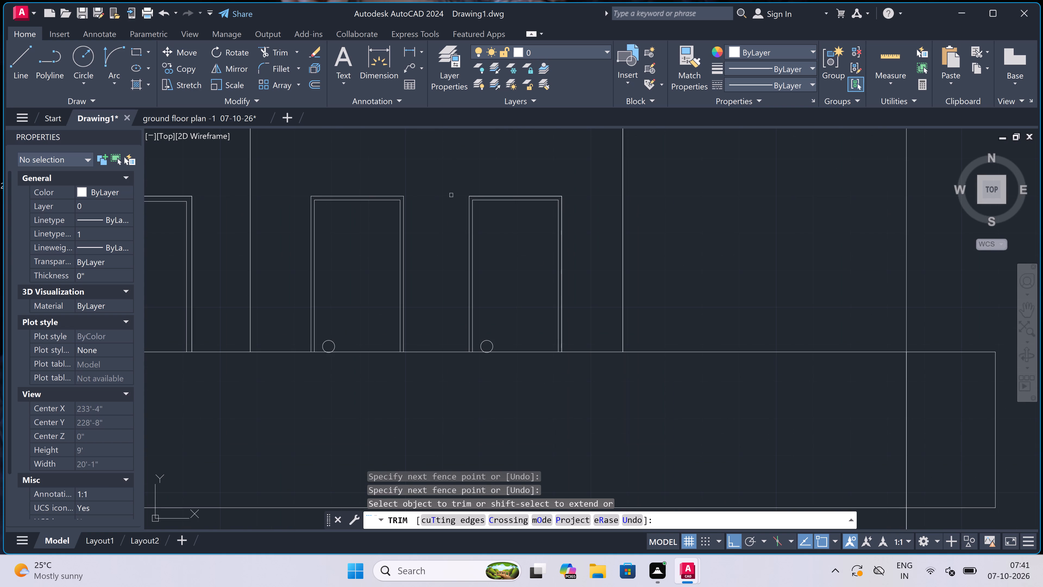
{"action": "scroll", "coordinate": [450, 201], "scroll_direction": "down", "scroll_amount": 4}
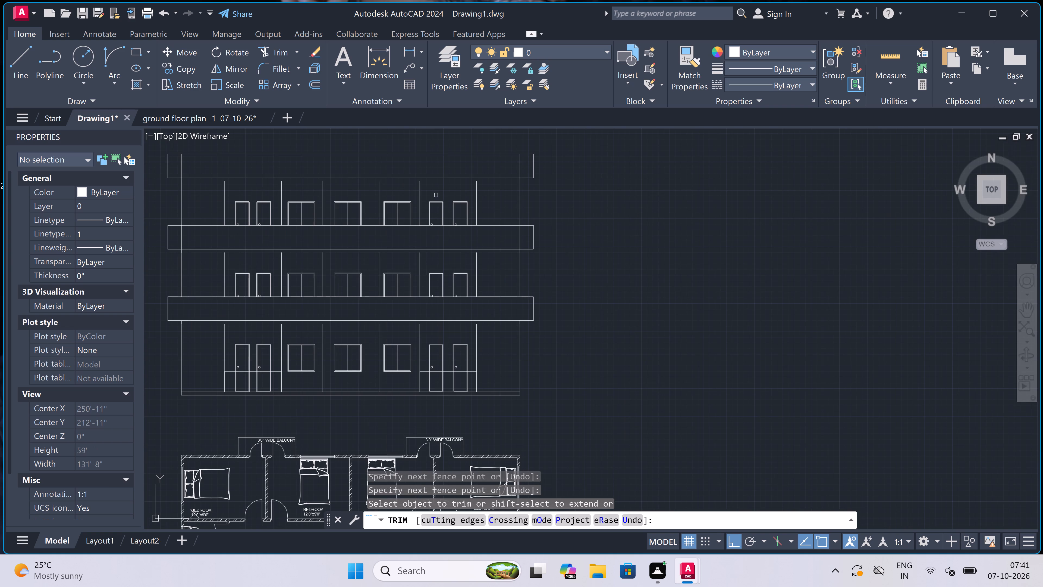
{"action": "scroll", "coordinate": [371, 195], "scroll_direction": "up", "scroll_amount": 4}
{"action": "scroll", "coordinate": [425, 209], "scroll_direction": "down", "scroll_amount": 3}
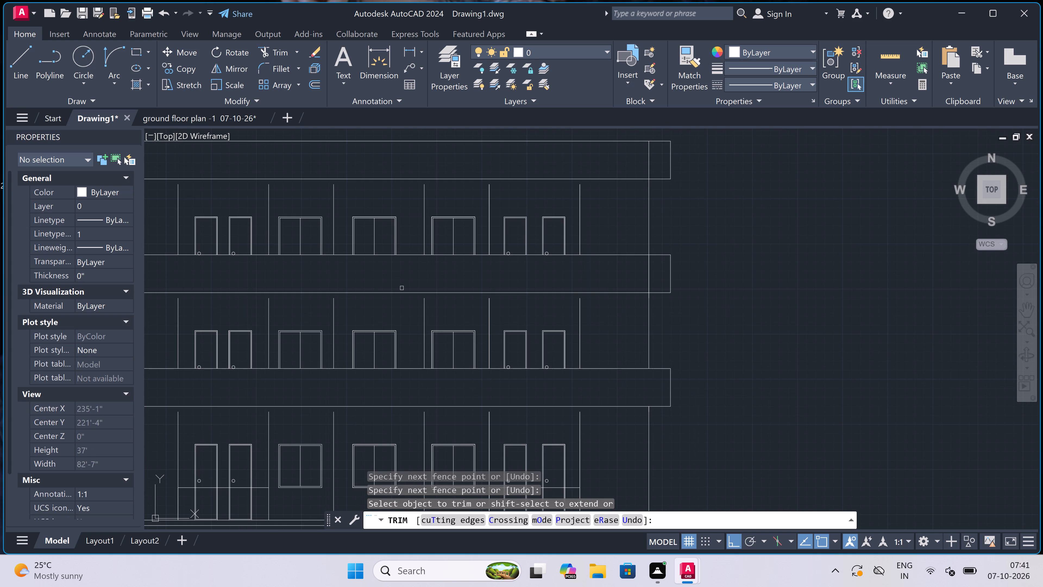
{"action": "key", "text": "Escape"}
Extend the interior vertical wall lines of the top, middle and bottom storeys up to the underside of the band above each.
{"action": "type", "text": "ex"}
{"action": "key", "text": "space"}
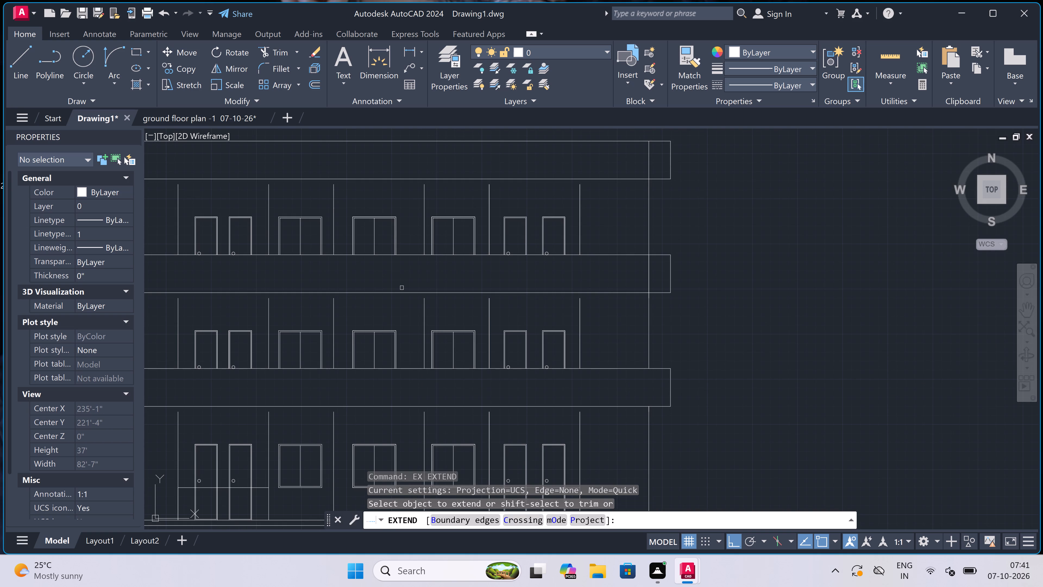
{"action": "scroll", "coordinate": [402, 288], "scroll_direction": "down", "scroll_amount": 1}
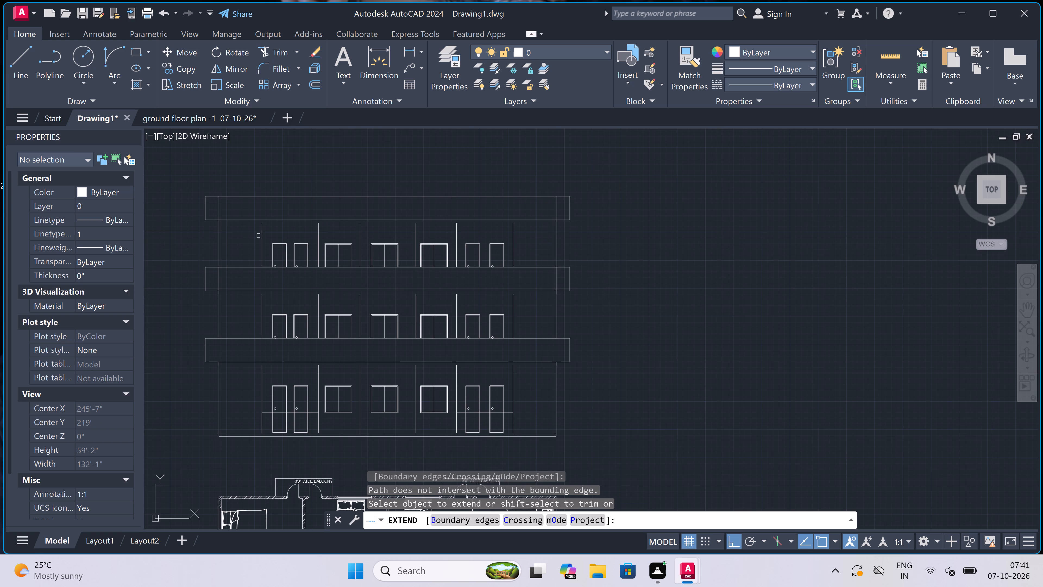
{"action": "left_click", "coordinate": [251, 230]}
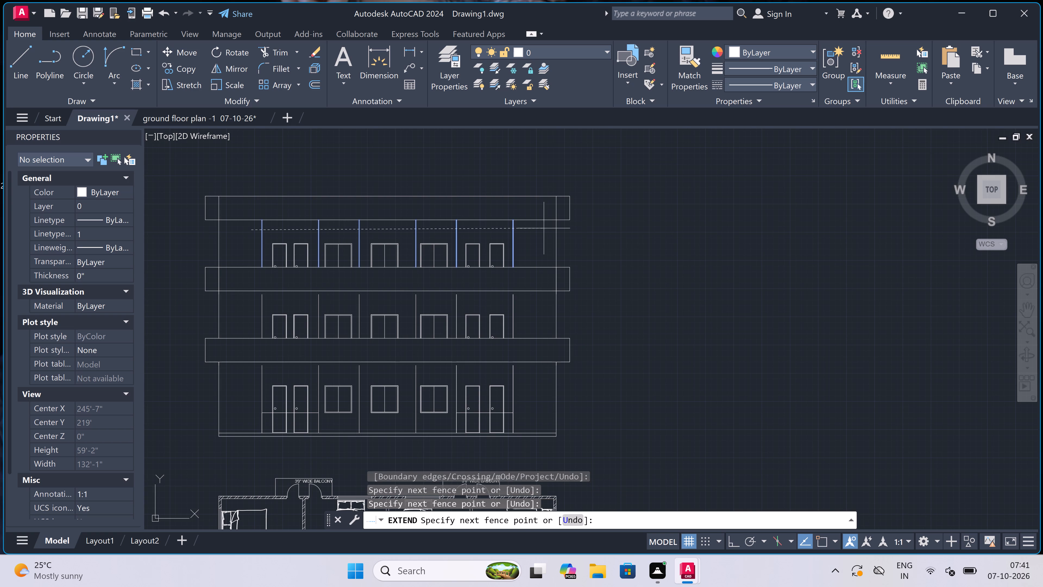
{"action": "left_click", "coordinate": [541, 228]}
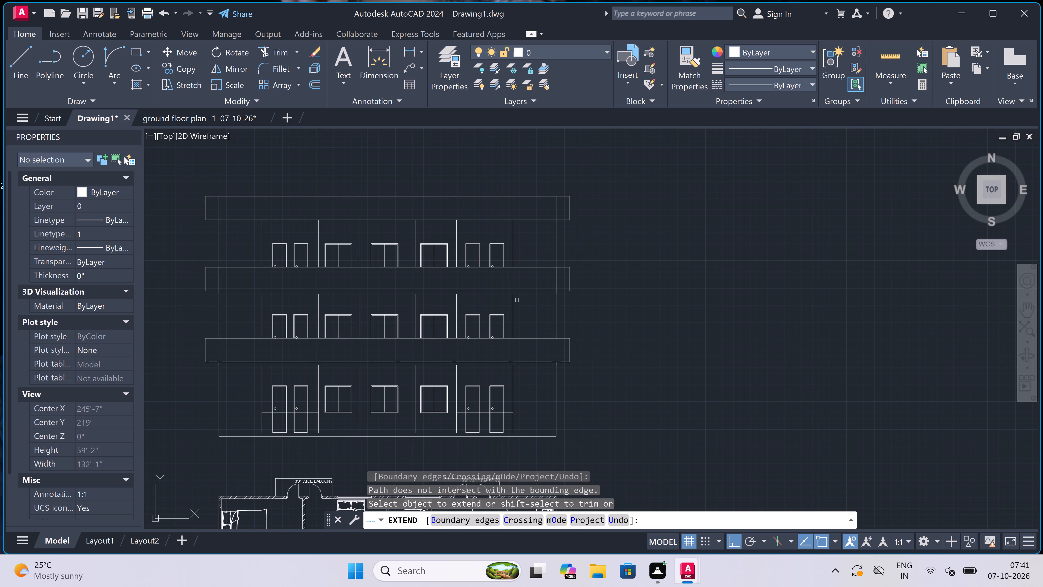
{"action": "left_click", "coordinate": [519, 300]}
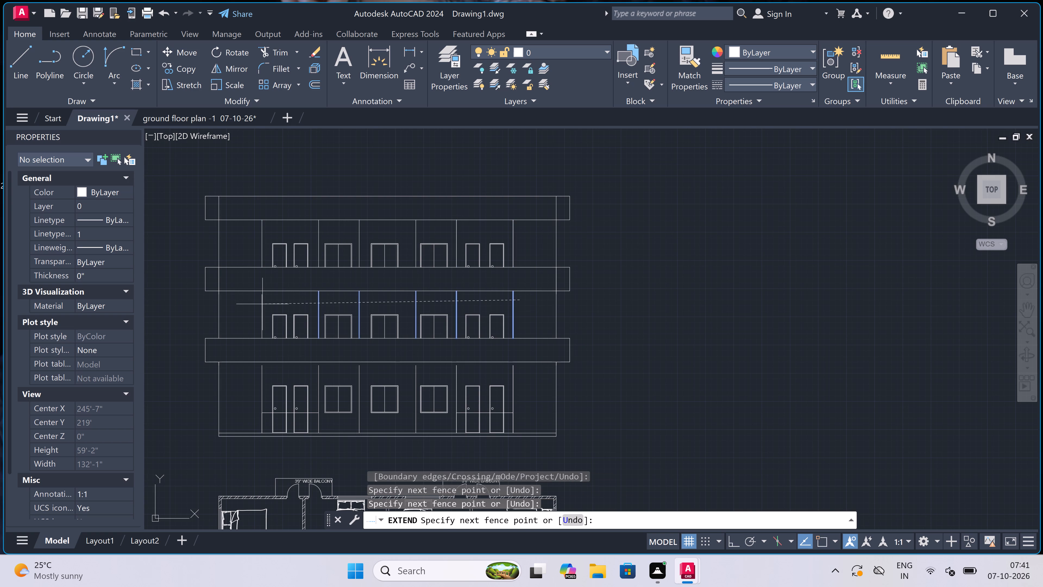
{"action": "left_click", "coordinate": [252, 301]}
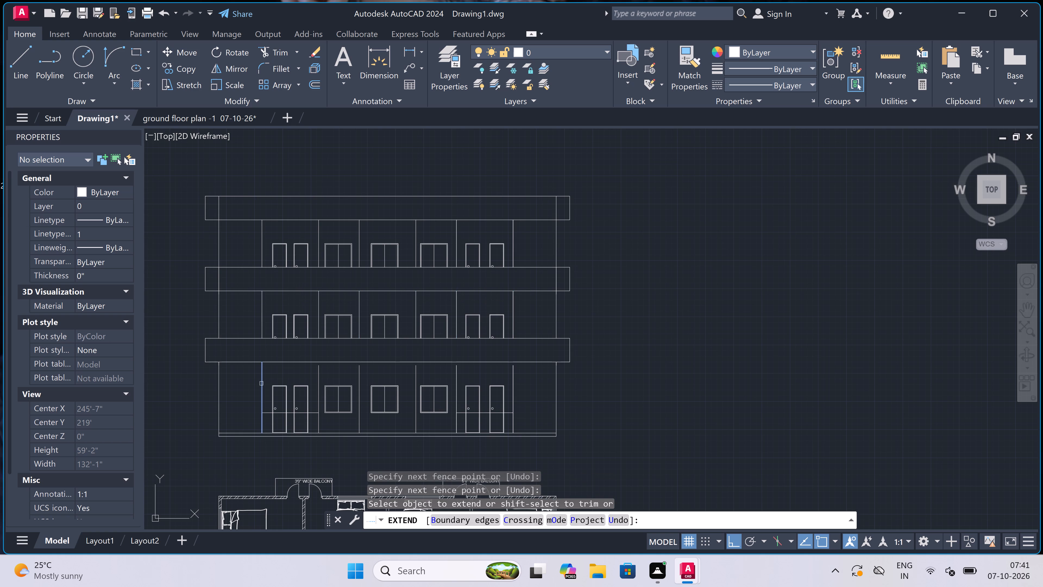
{"action": "left_click", "coordinate": [247, 375]}
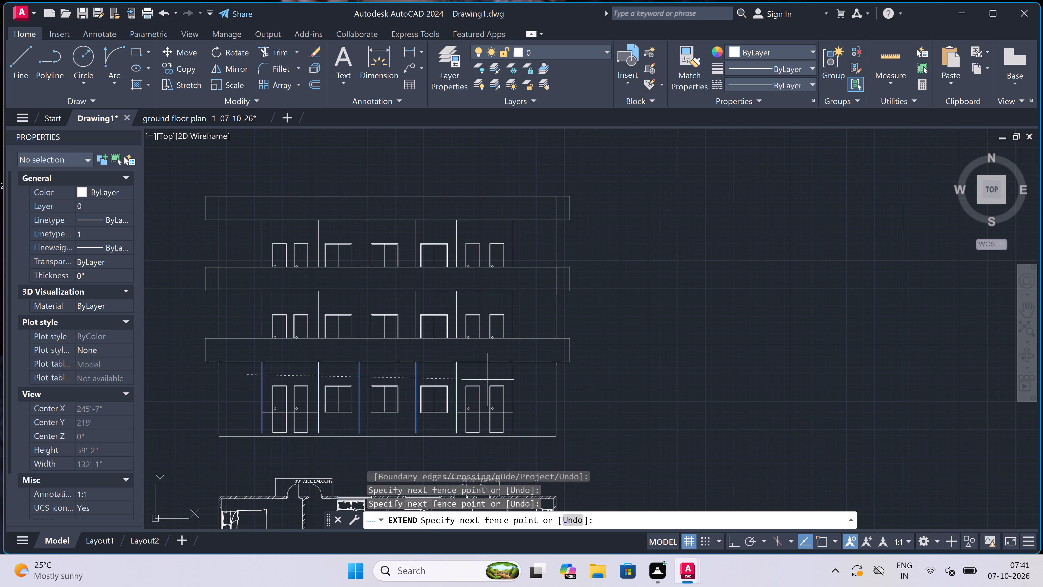
{"action": "left_click", "coordinate": [520, 374]}
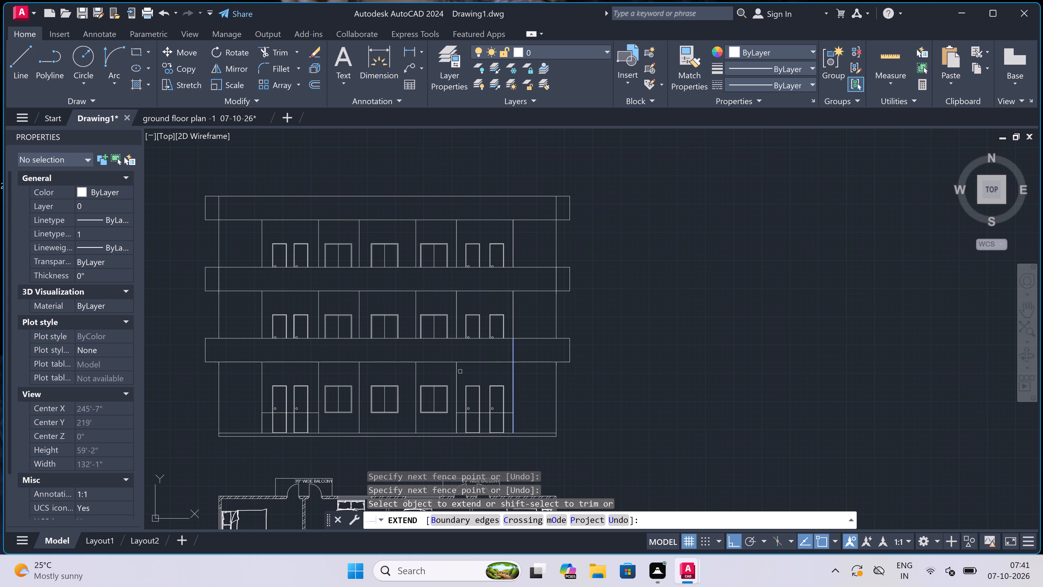
{"action": "key", "text": "Escape"}
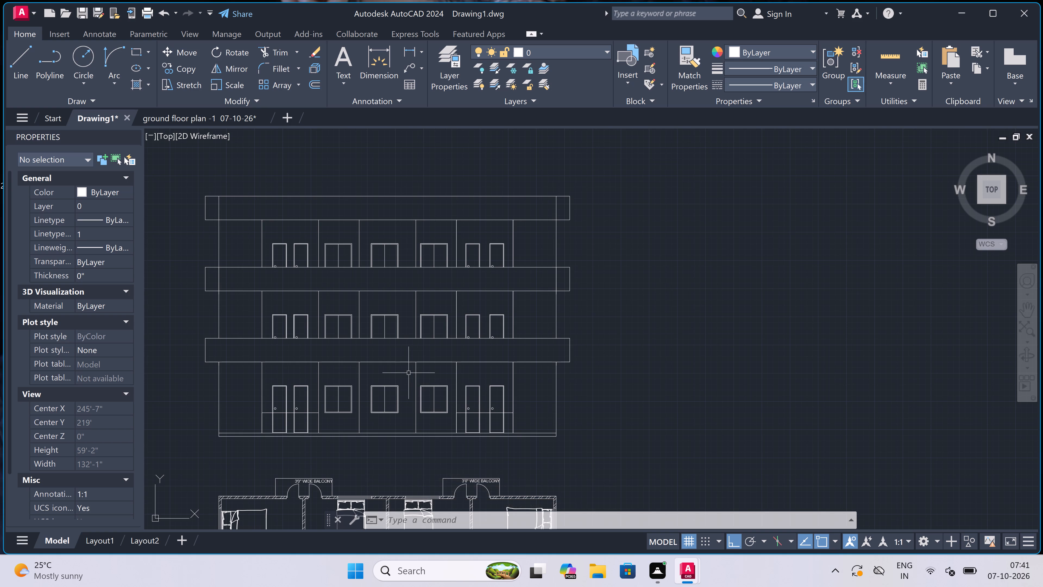
Trim the bottom storey's left-hand pair of doors below the horizontal balcony line and remove their two leftover short bottom lines.
{"action": "type", "text": "tr"}
{"action": "key", "text": "space"}
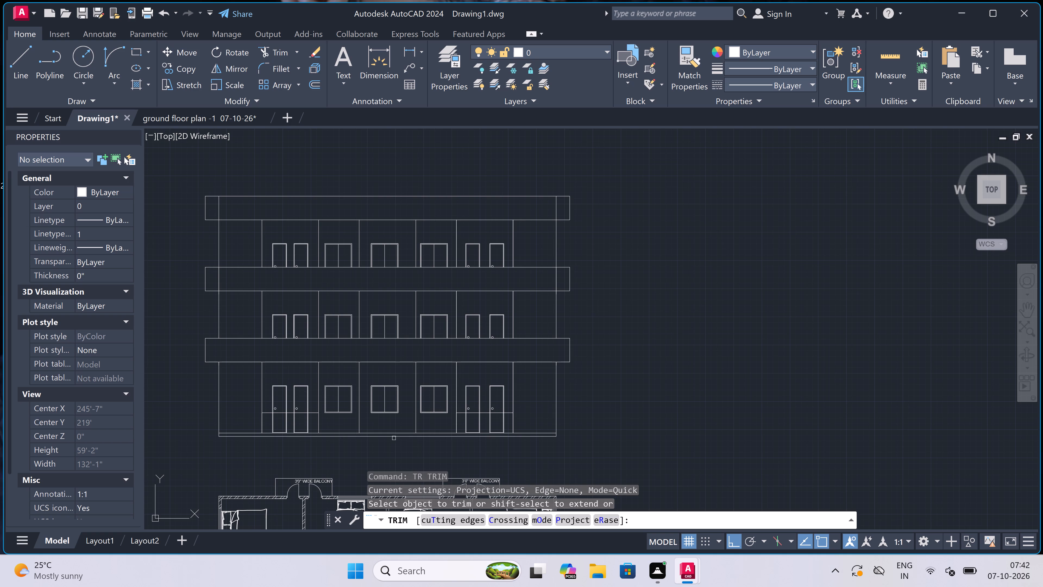
{"action": "scroll", "coordinate": [343, 432], "scroll_direction": "up", "scroll_amount": 2}
{"action": "scroll", "coordinate": [333, 426], "scroll_direction": "down", "scroll_amount": 2}
{"action": "scroll", "coordinate": [227, 426], "scroll_direction": "up", "scroll_amount": 2}
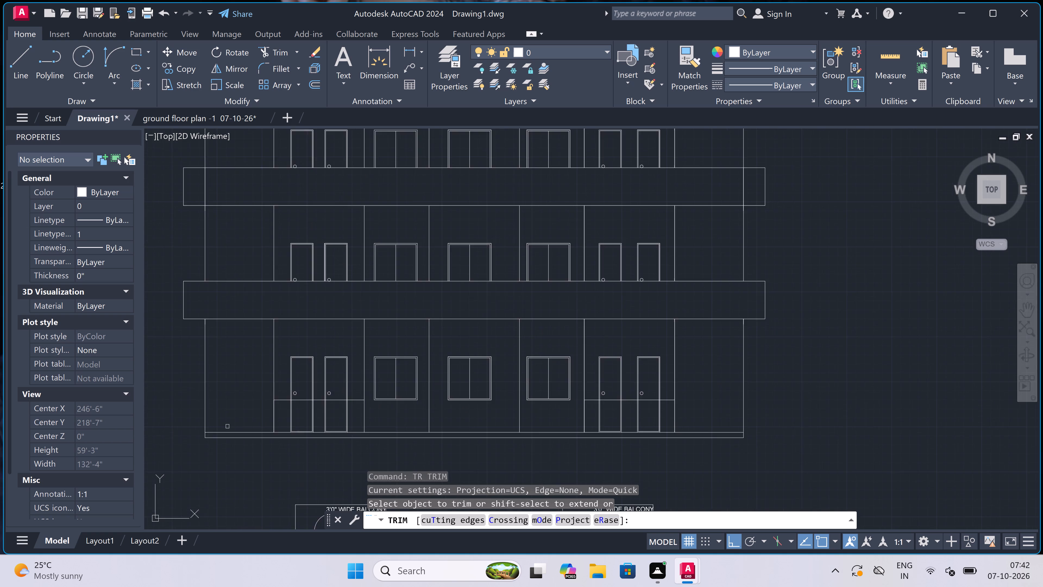
{"action": "scroll", "coordinate": [228, 426], "scroll_direction": "up", "scroll_amount": 1}
{"action": "left_click_drag", "start_coordinate": [378, 377], "coordinate": [381, 376]}
{"action": "left_click", "coordinate": [547, 382]}
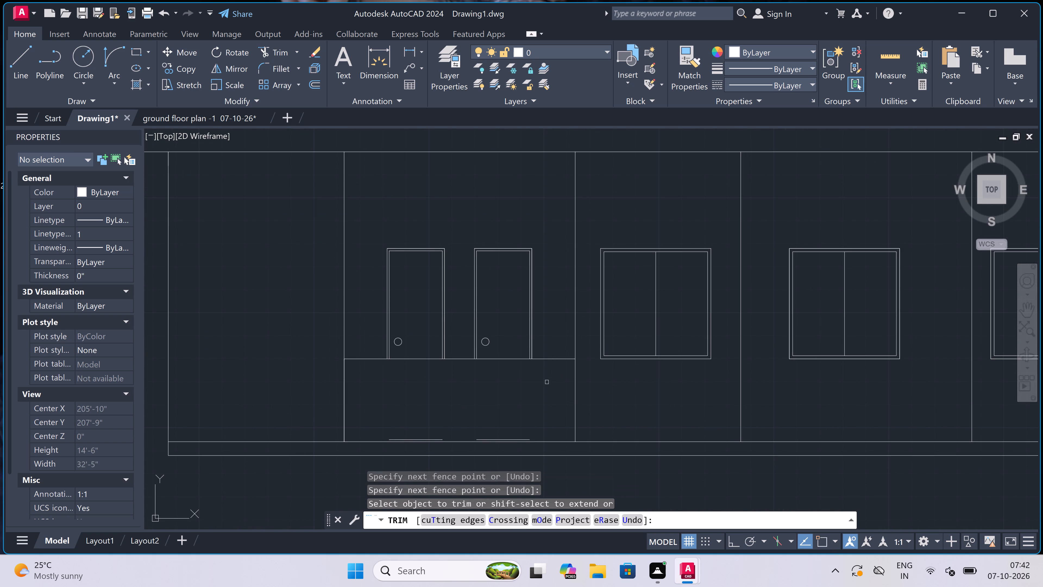
{"action": "scroll", "coordinate": [495, 440], "scroll_direction": "up", "scroll_amount": 3}
{"action": "left_click", "coordinate": [495, 440]}
{"action": "scroll", "coordinate": [495, 437], "scroll_direction": "down", "scroll_amount": 2}
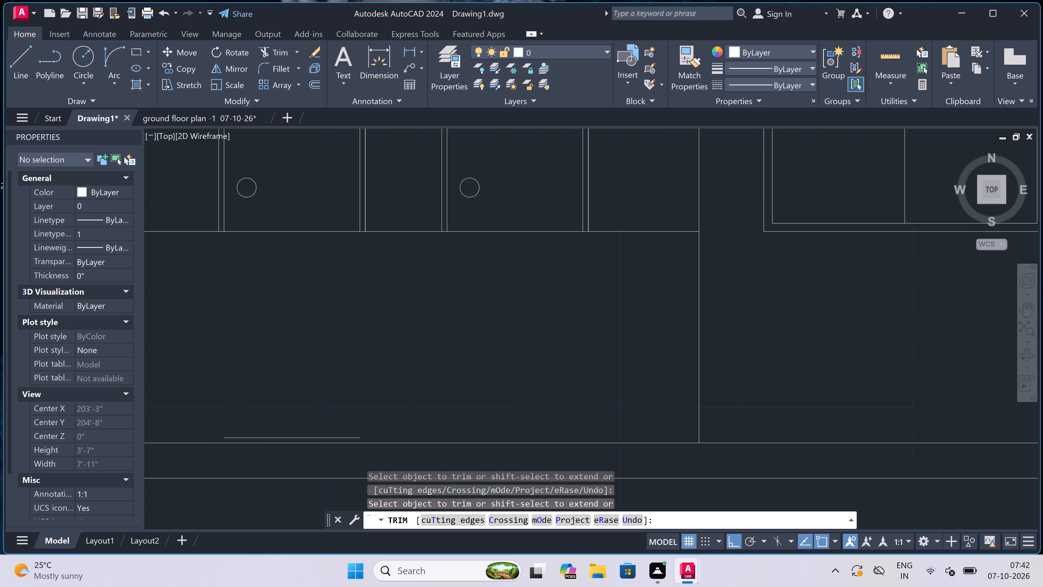
{"action": "scroll", "coordinate": [495, 437], "scroll_direction": "down", "scroll_amount": 1}
{"action": "scroll", "coordinate": [404, 437], "scroll_direction": "up", "scroll_amount": 3}
{"action": "left_click", "coordinate": [404, 437]}
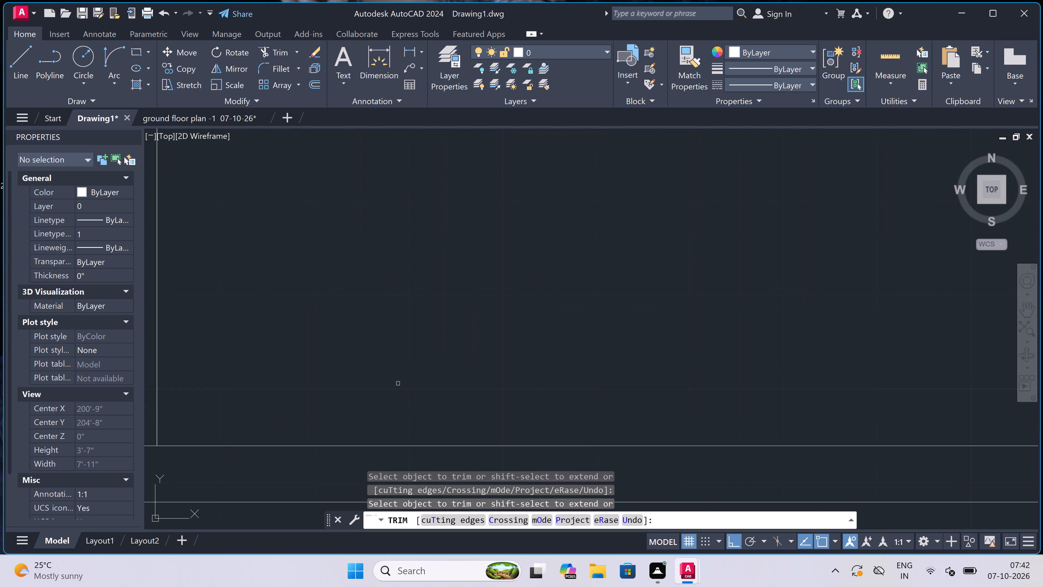
Trim the bottom storey's right-hand pair of doors below the horizontal balcony line and remove their two leftover short bottom lines.
{"action": "scroll", "coordinate": [398, 376], "scroll_direction": "down", "scroll_amount": 8}
{"action": "scroll", "coordinate": [398, 376], "scroll_direction": "up", "scroll_amount": 2}
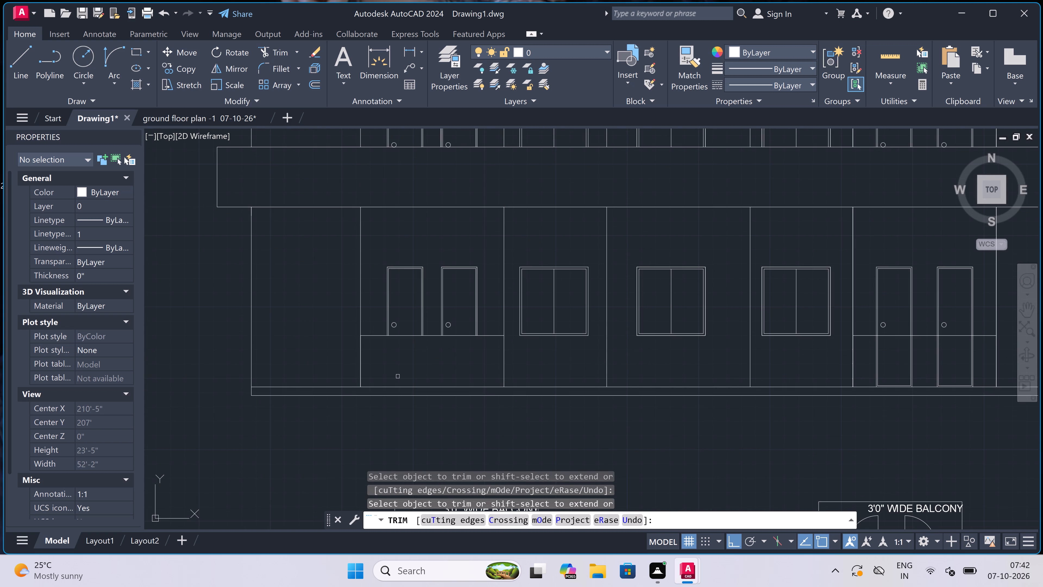
{"action": "scroll", "coordinate": [397, 376], "scroll_direction": "down", "scroll_amount": 2}
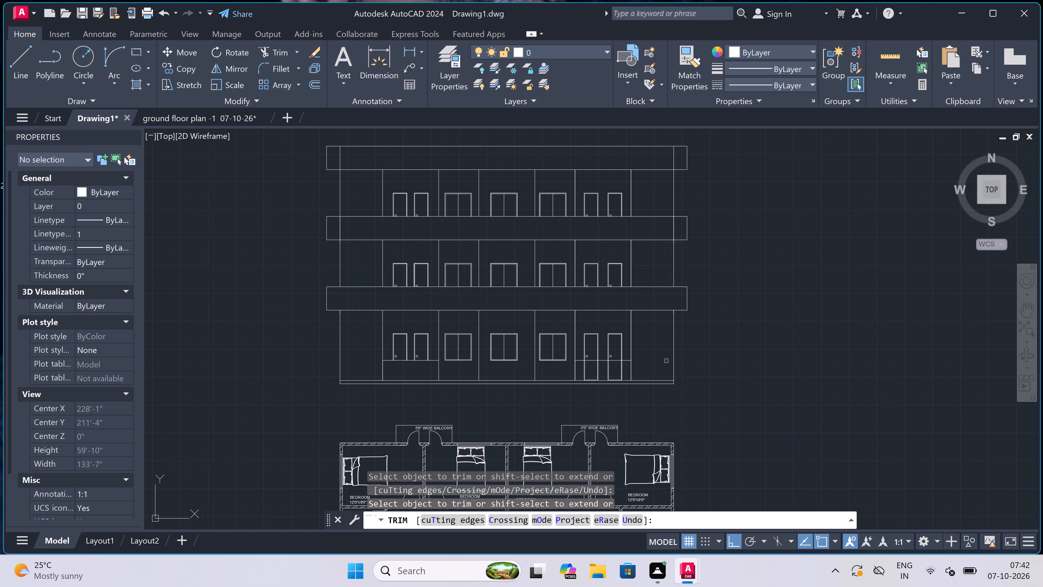
{"action": "scroll", "coordinate": [661, 362], "scroll_direction": "up", "scroll_amount": 3}
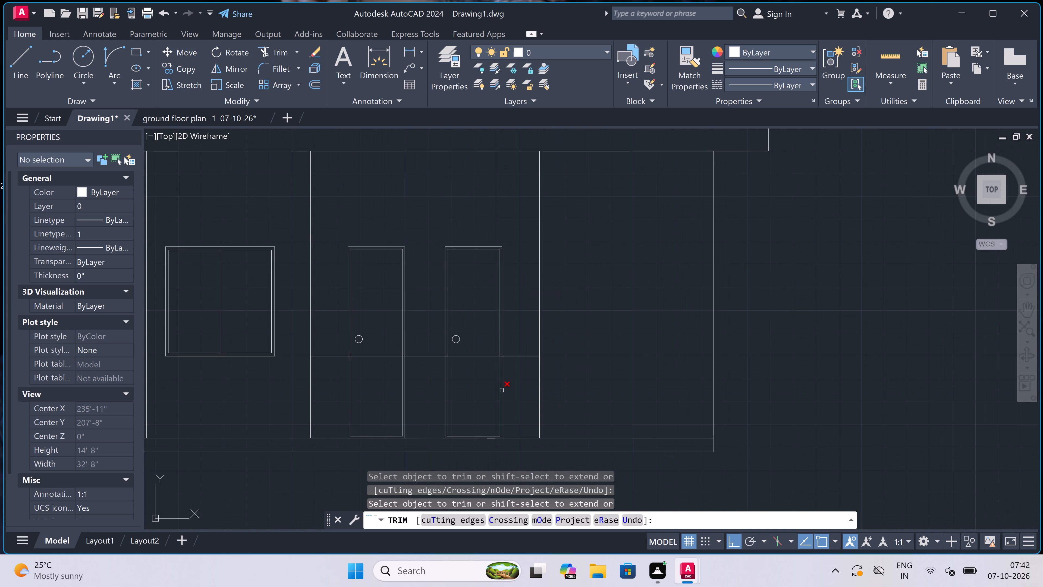
{"action": "left_click", "coordinate": [510, 389]}
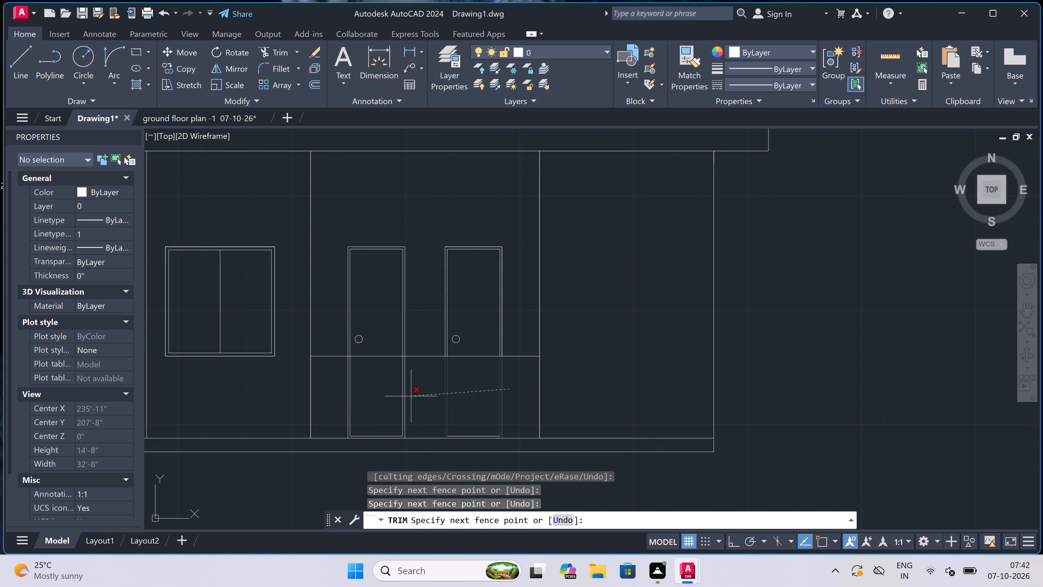
{"action": "left_click", "coordinate": [328, 391]}
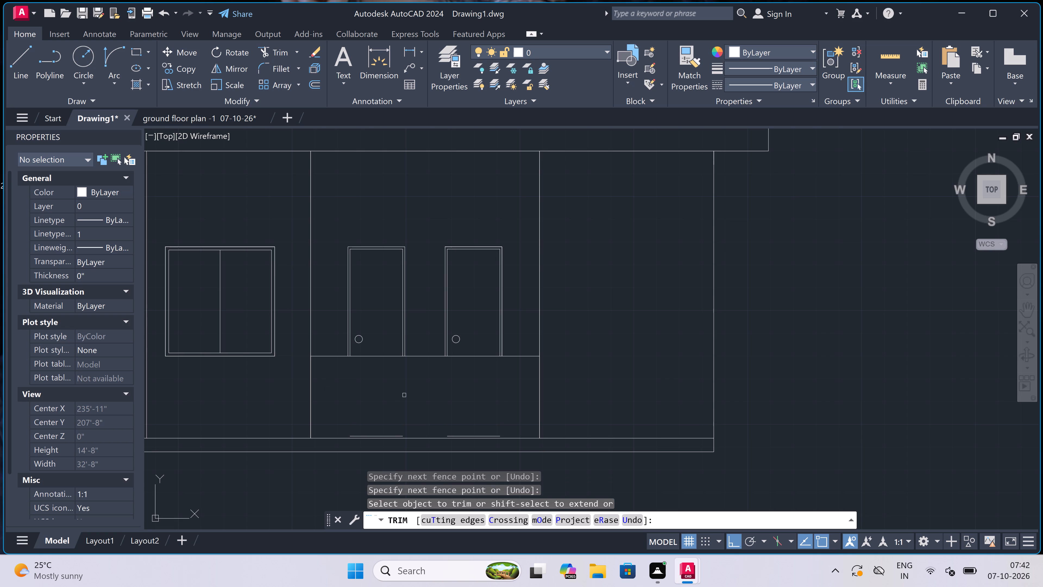
{"action": "scroll", "coordinate": [404, 395], "scroll_direction": "down", "scroll_amount": 1}
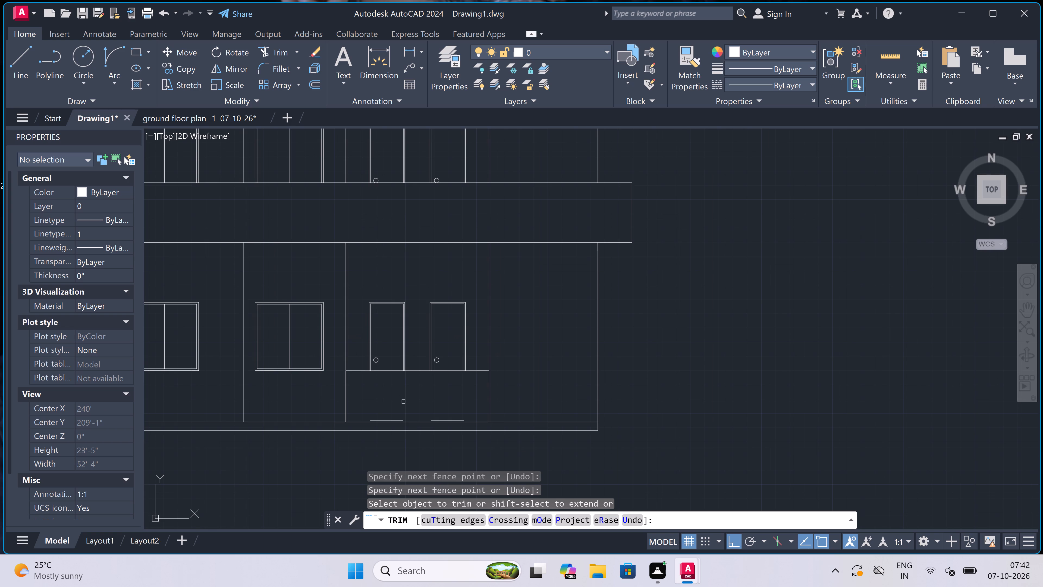
{"action": "scroll", "coordinate": [389, 436], "scroll_direction": "up", "scroll_amount": 3}
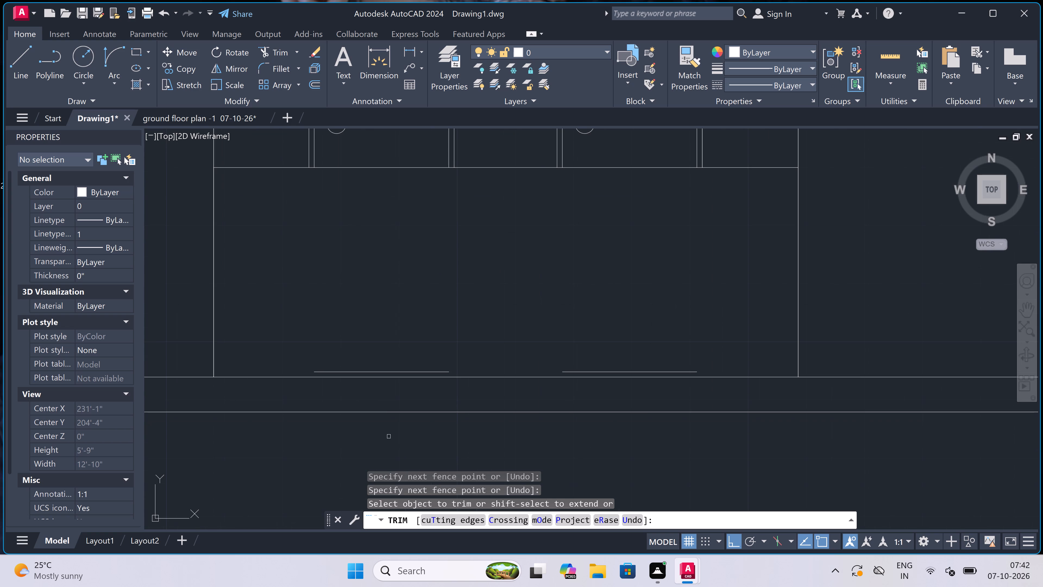
{"action": "scroll", "coordinate": [381, 389], "scroll_direction": "up", "scroll_amount": 1}
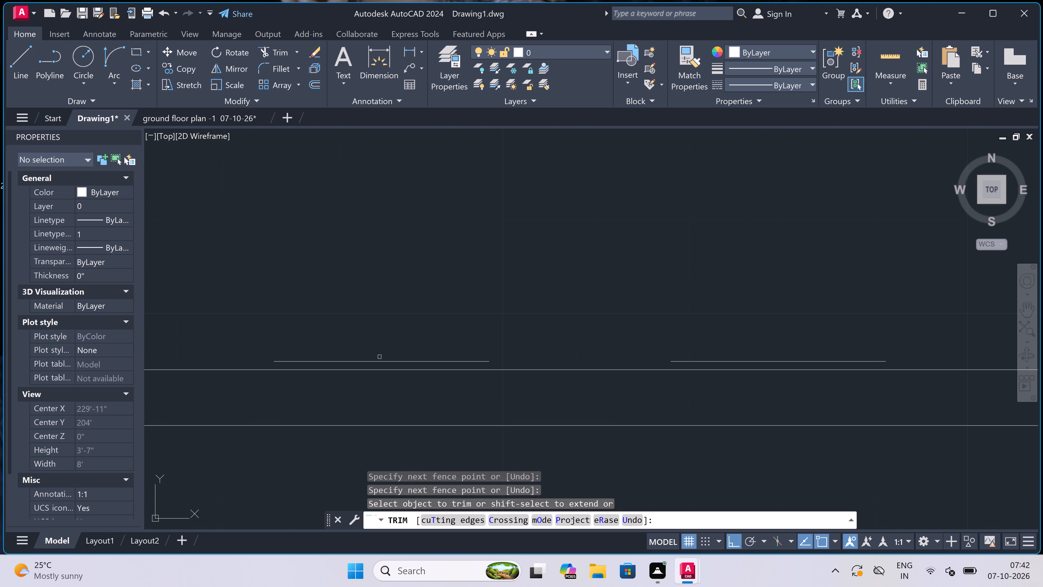
{"action": "left_click", "coordinate": [377, 360]}
{"action": "scroll", "coordinate": [378, 360], "scroll_direction": "down", "scroll_amount": 1}
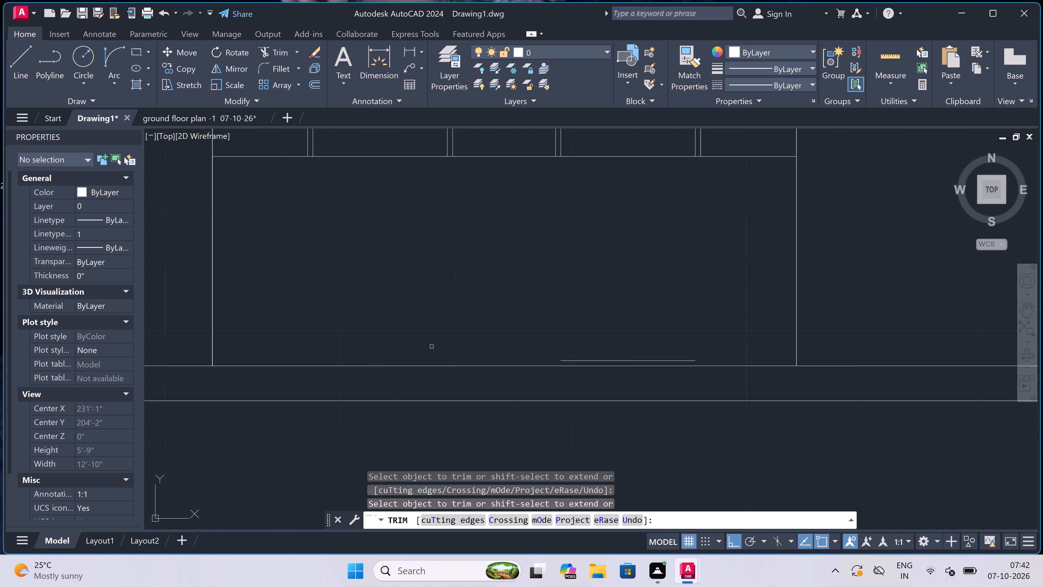
{"action": "scroll", "coordinate": [619, 353], "scroll_direction": "up", "scroll_amount": 2}
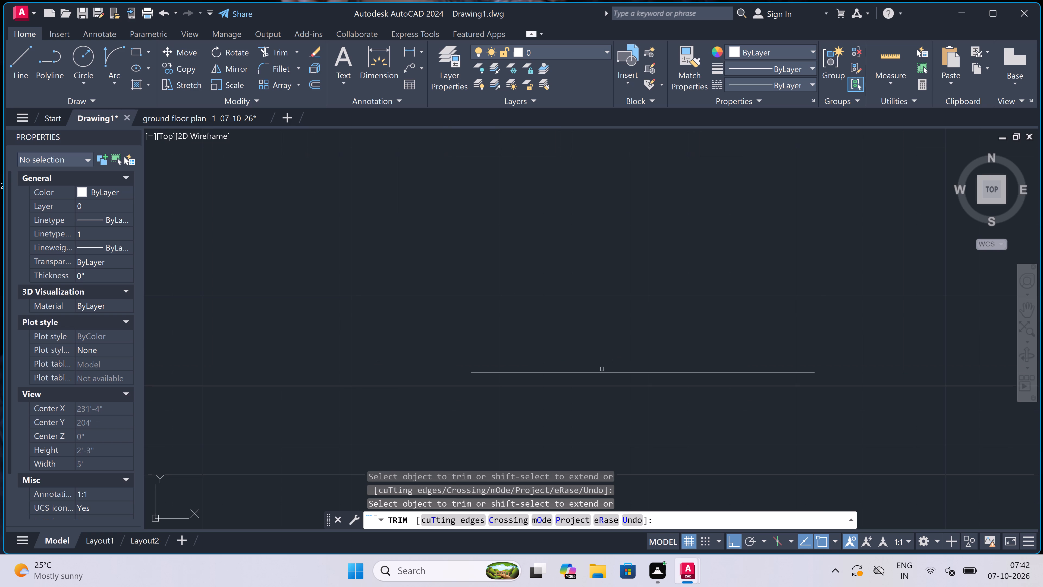
{"action": "left_click", "coordinate": [600, 374]}
{"action": "scroll", "coordinate": [532, 331], "scroll_direction": "down", "scroll_amount": 6}
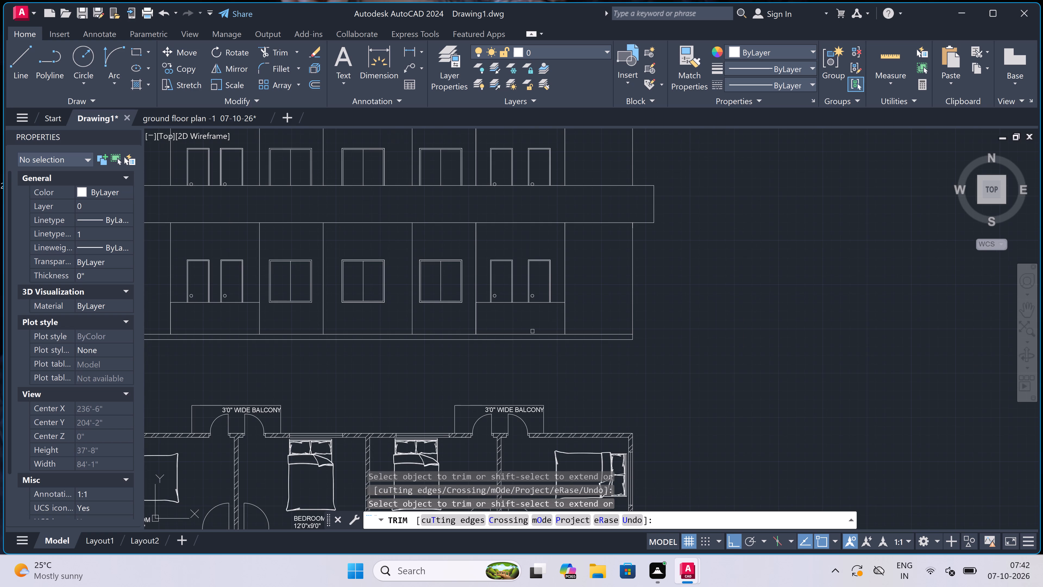
{"action": "scroll", "coordinate": [533, 331], "scroll_direction": "down", "scroll_amount": 1}
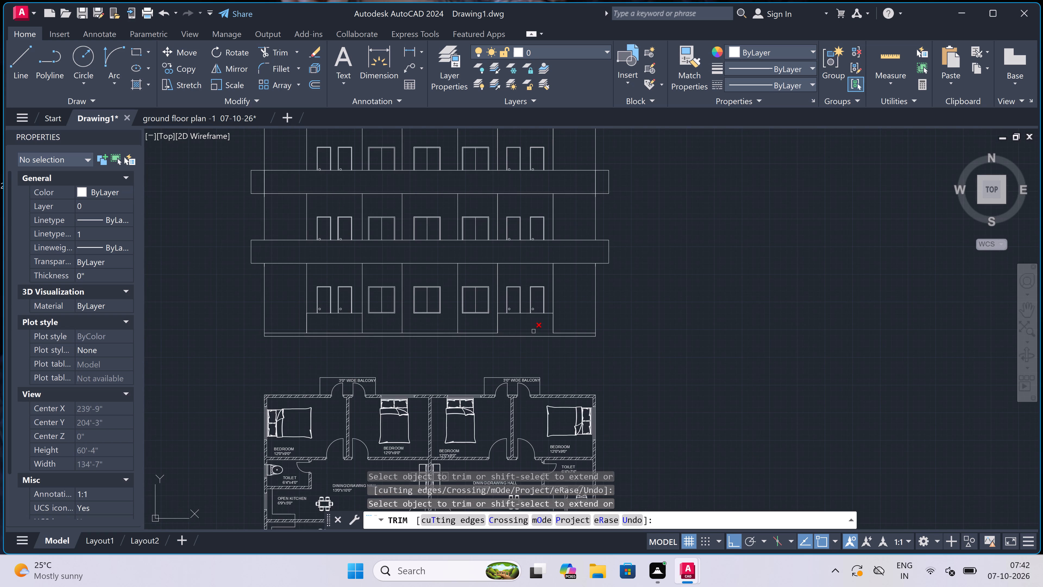
{"action": "key", "text": "Escape"}
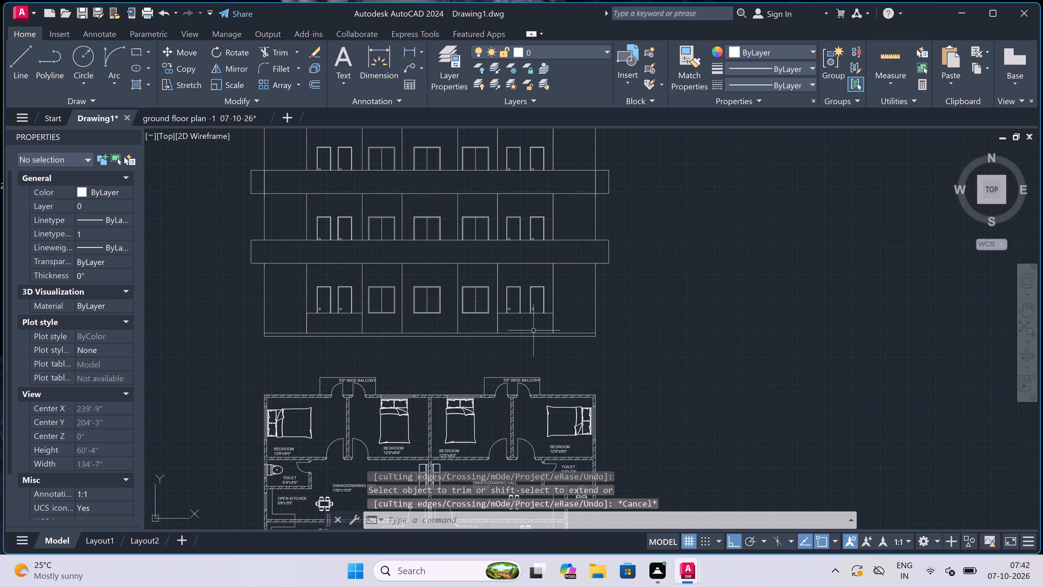
Trim the two outer wall lines where they cross the top band and the middle band of the elevation.
{"action": "scroll", "coordinate": [534, 330], "scroll_direction": "down", "scroll_amount": 2}
{"action": "scroll", "coordinate": [534, 330], "scroll_direction": "up", "scroll_amount": 1}
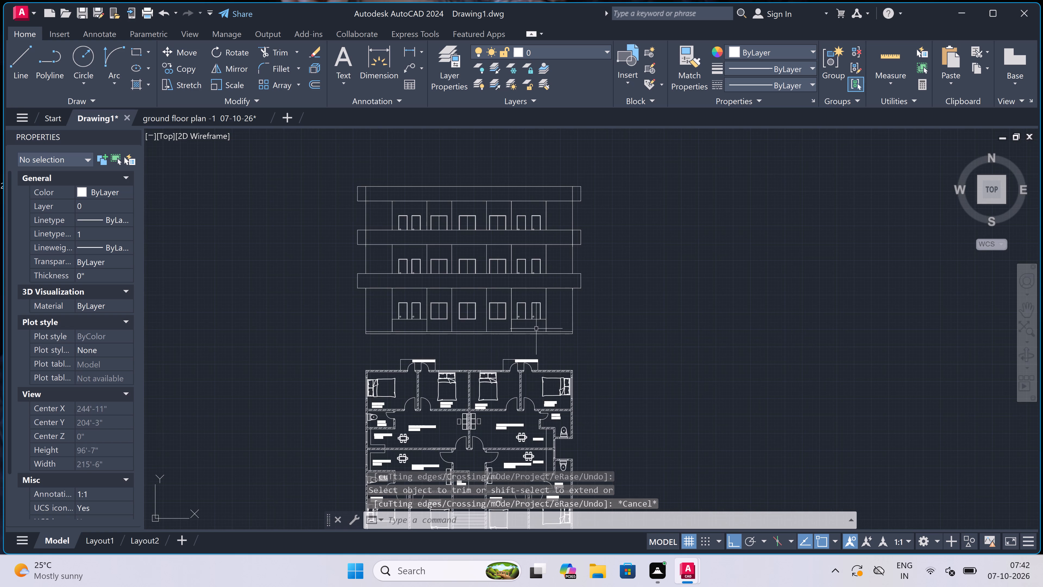
{"action": "type", "text": "tr"}
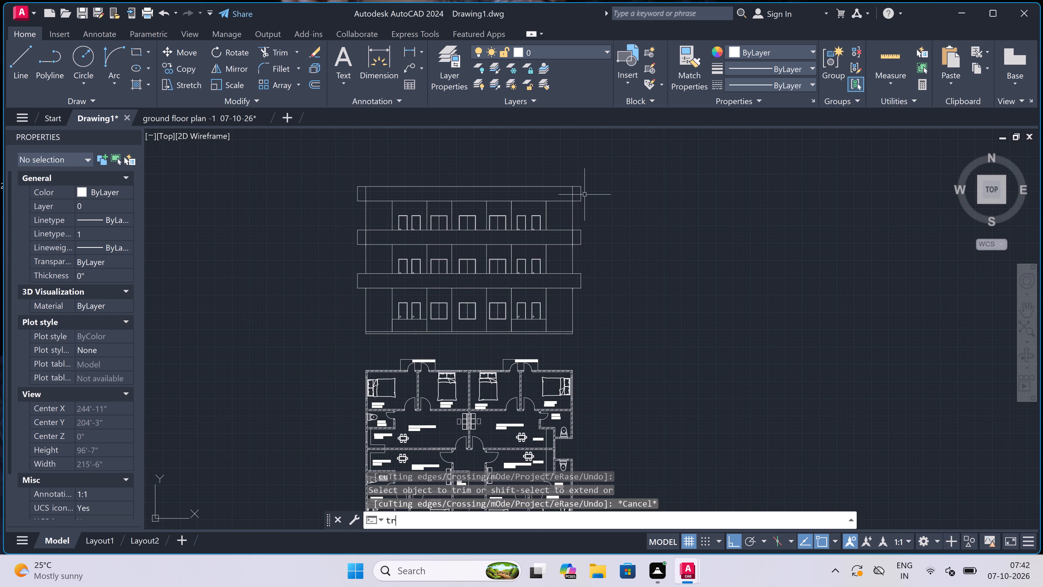
{"action": "key", "text": "space"}
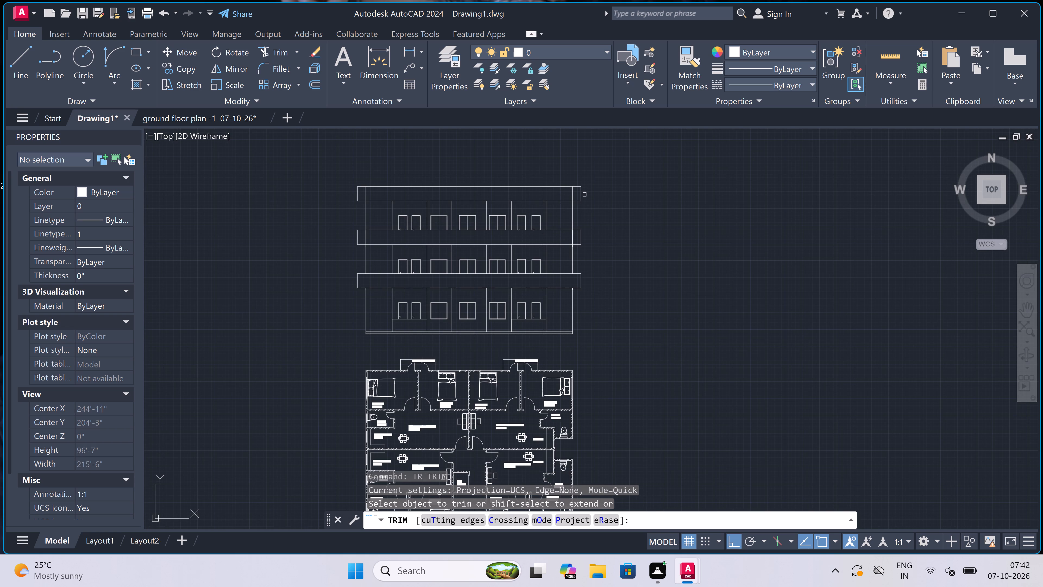
{"action": "scroll", "coordinate": [562, 198], "scroll_direction": "up", "scroll_amount": 1}
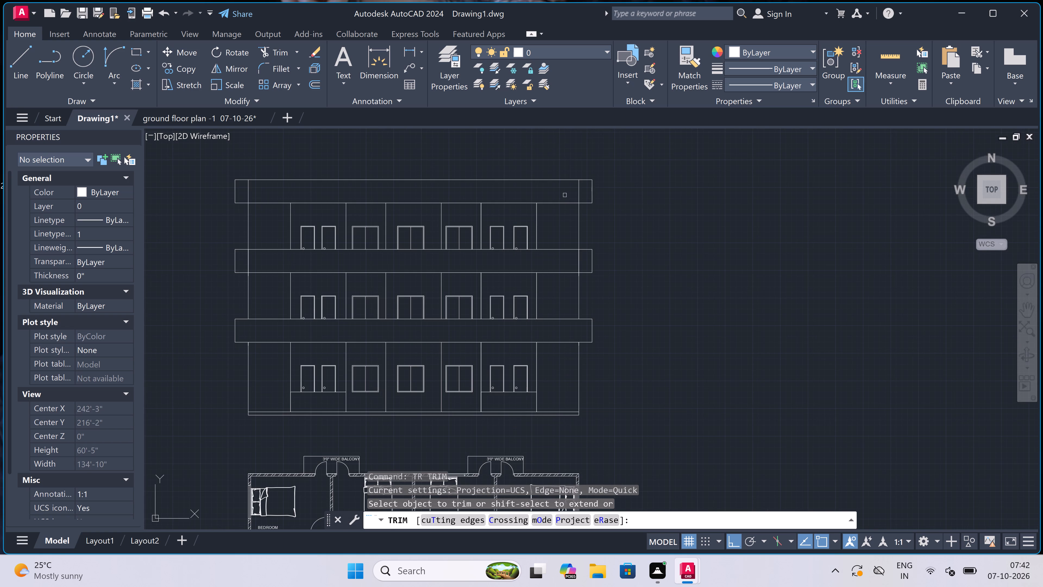
{"action": "left_click", "coordinate": [586, 191]}
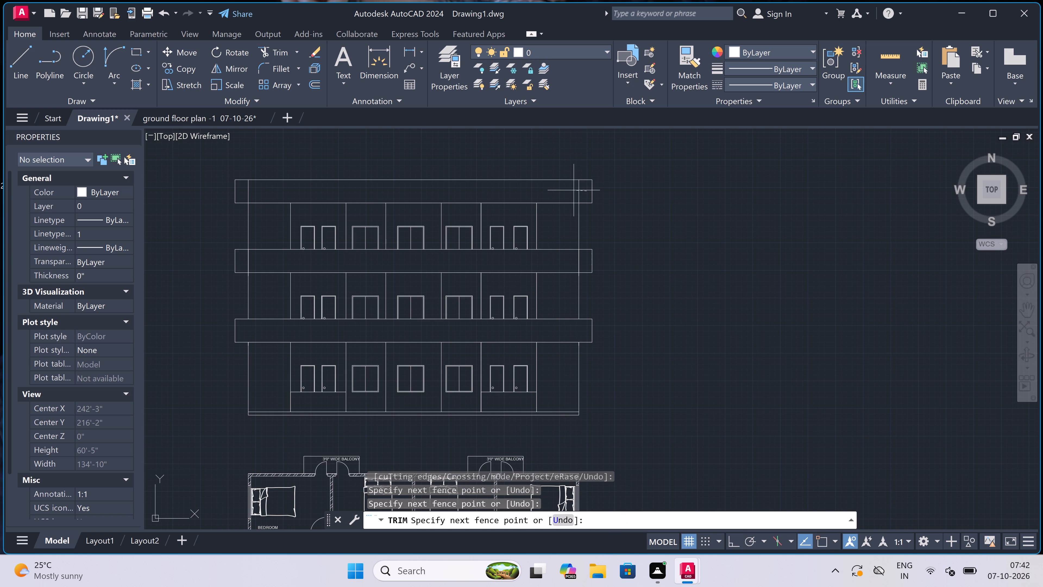
{"action": "left_click", "coordinate": [237, 188]}
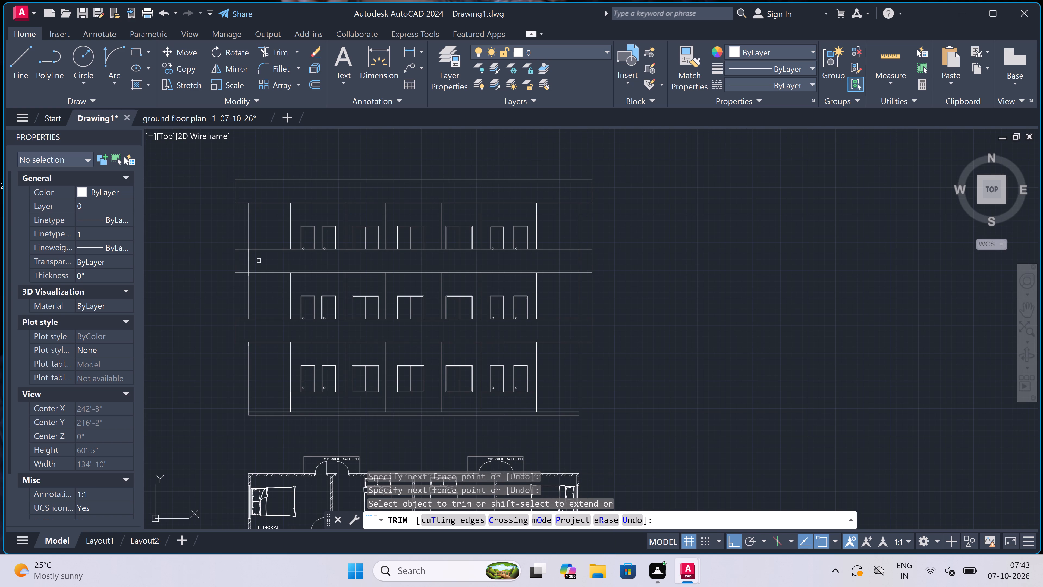
{"action": "left_click", "coordinate": [245, 263]}
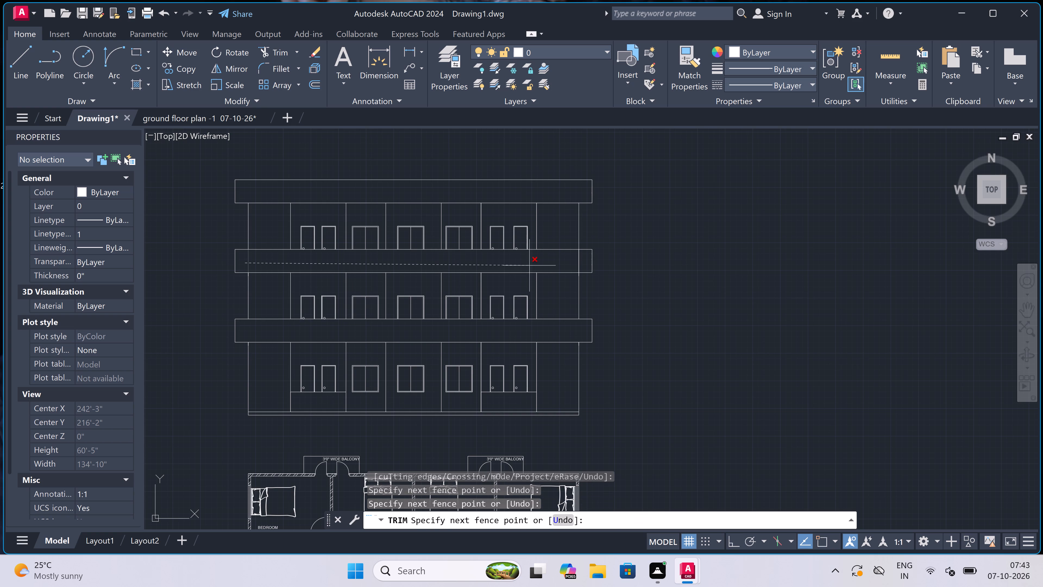
{"action": "left_click", "coordinate": [579, 257]}
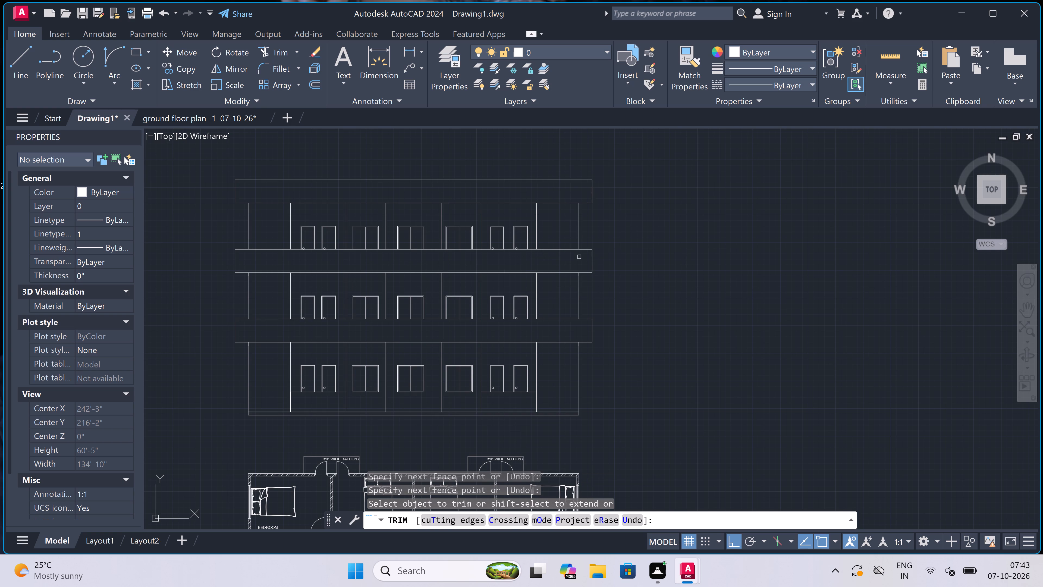
{"action": "key", "text": "Escape"}
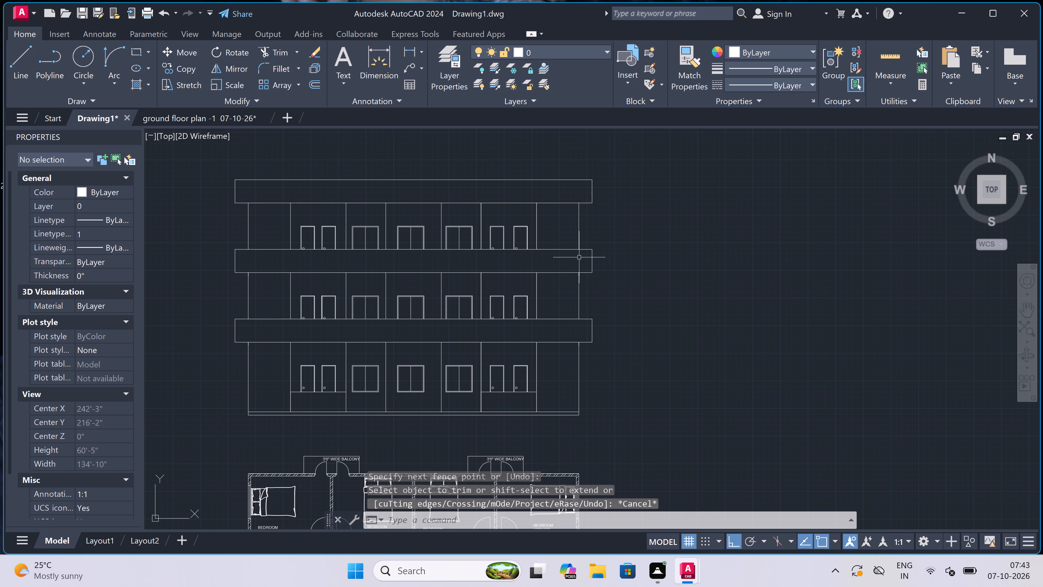
With Ortho off, draw a sloping line about 2'-2" long from the top band's lower right corner down to the right outer wall line.
{"action": "type", "text": "l"}
{"action": "key", "text": "space"}
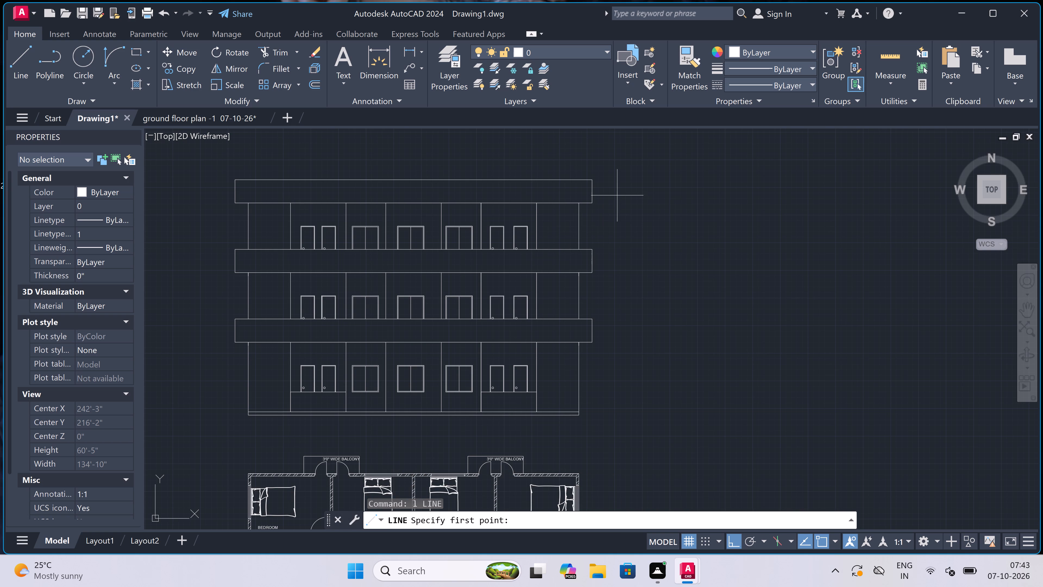
{"action": "scroll", "coordinate": [596, 201], "scroll_direction": "up", "scroll_amount": 2}
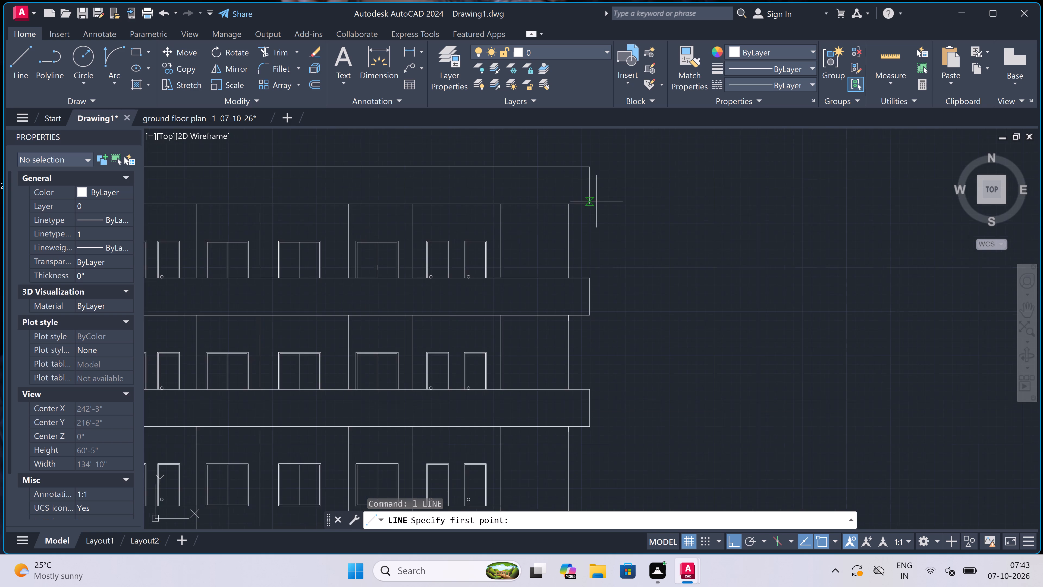
{"action": "left_click", "coordinate": [582, 205]}
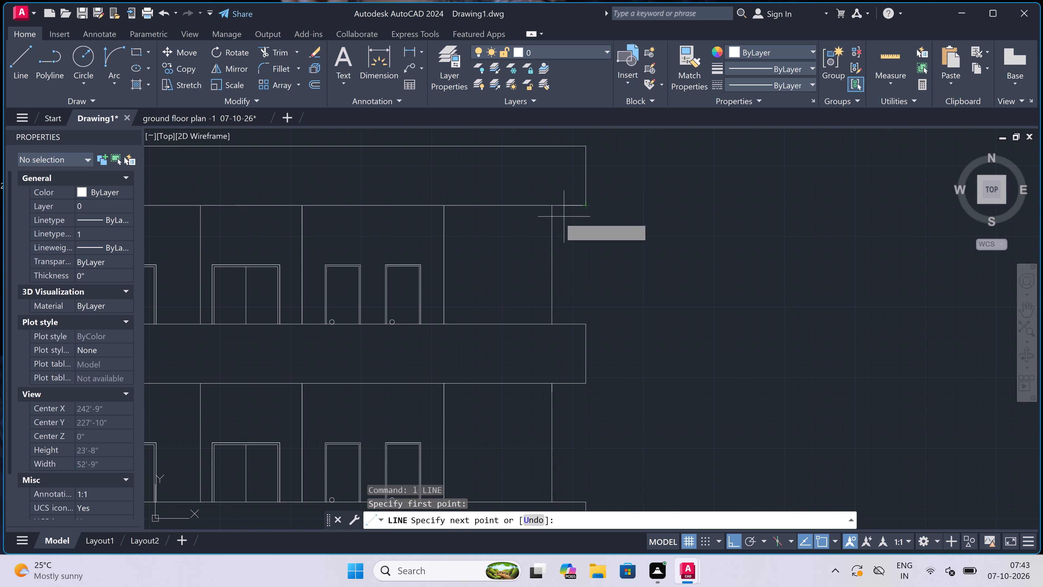
{"action": "scroll", "coordinate": [556, 220], "scroll_direction": "up", "scroll_amount": 1}
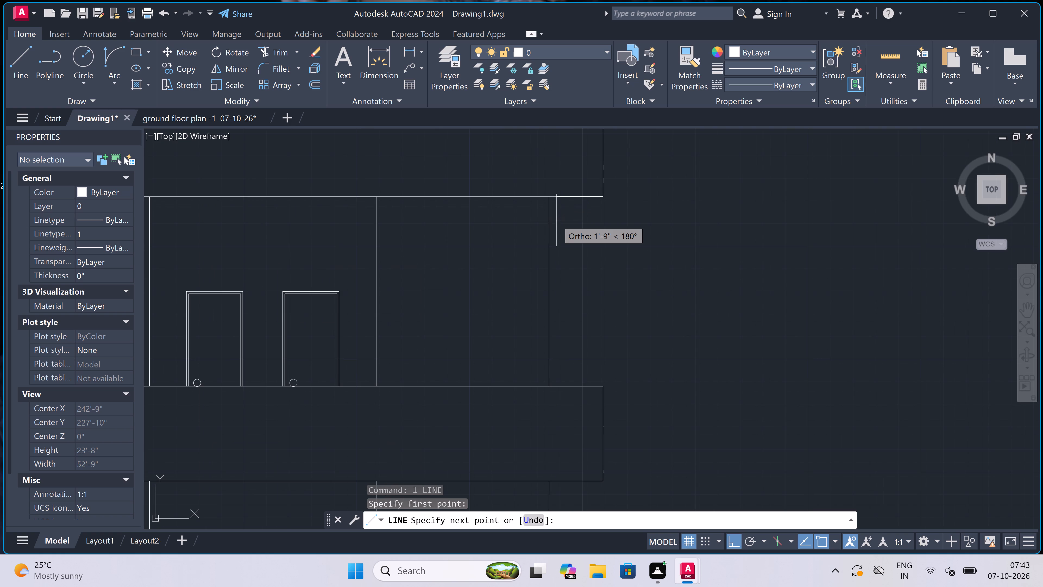
{"action": "key", "text": "F8"}
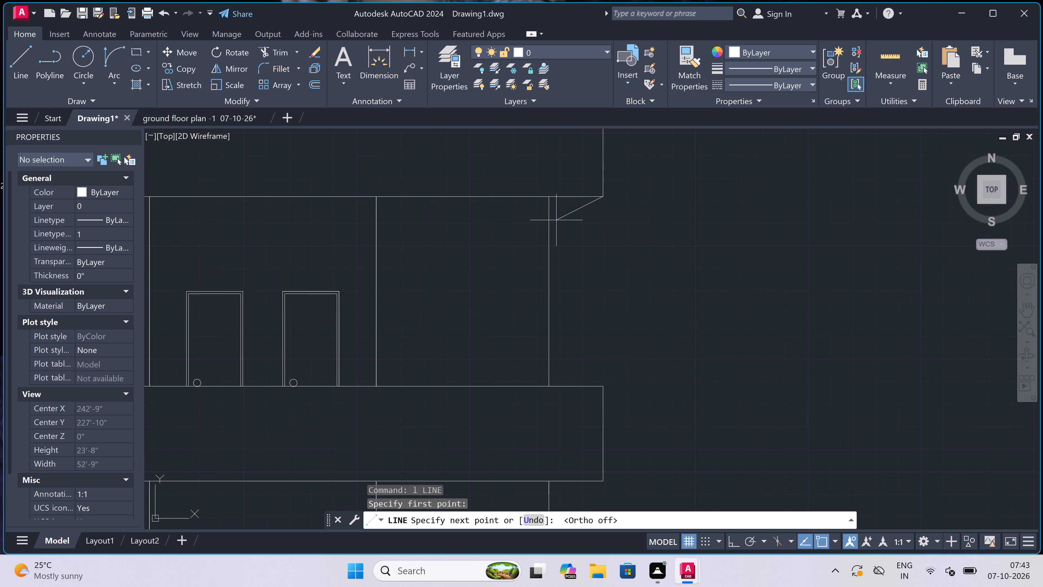
{"action": "left_click", "coordinate": [549, 219]}
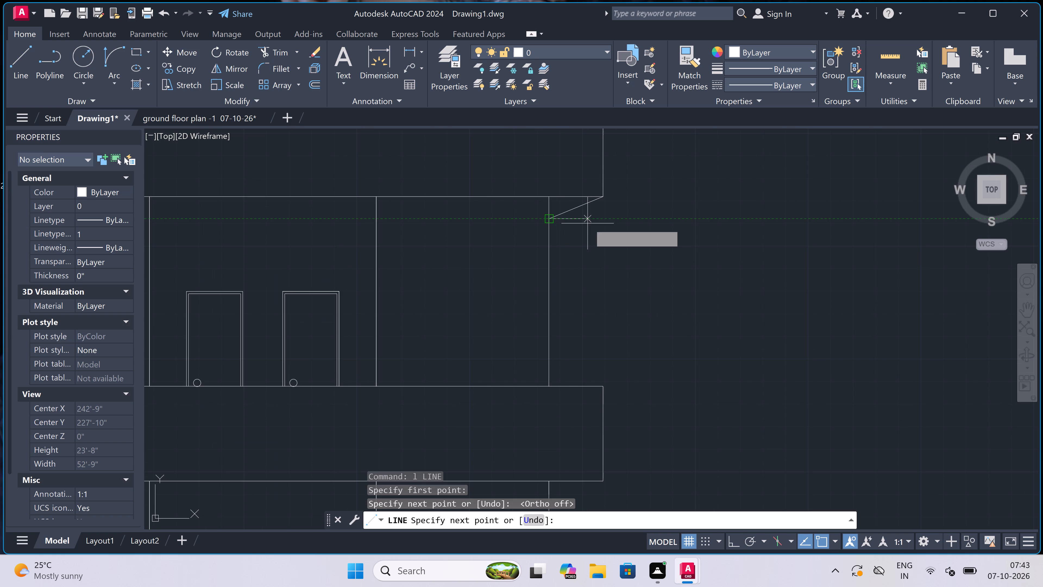
{"action": "key", "text": "Escape"}
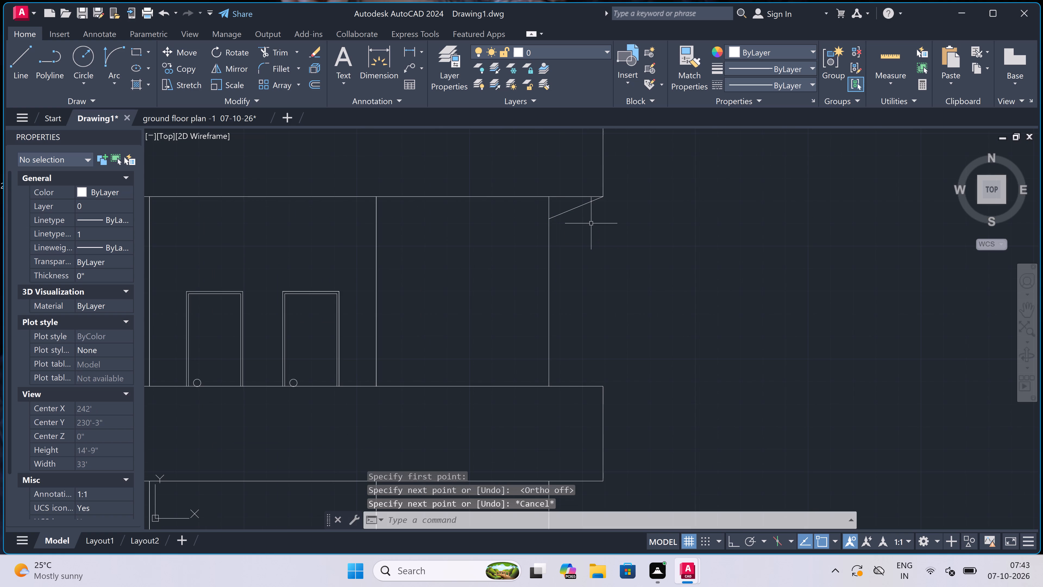
Draw a matching sloping line about 2'-2" long from the top band's lower left corner down to the left outer wall line.
{"action": "key", "text": "space"}
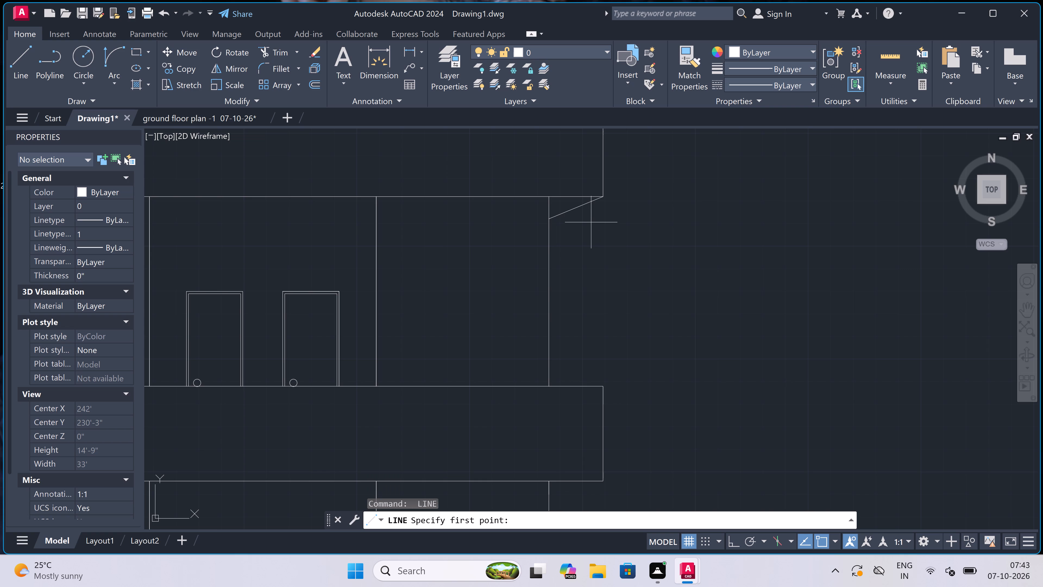
{"action": "scroll", "coordinate": [591, 222], "scroll_direction": "down", "scroll_amount": 2}
{"action": "scroll", "coordinate": [326, 224], "scroll_direction": "down", "scroll_amount": 1}
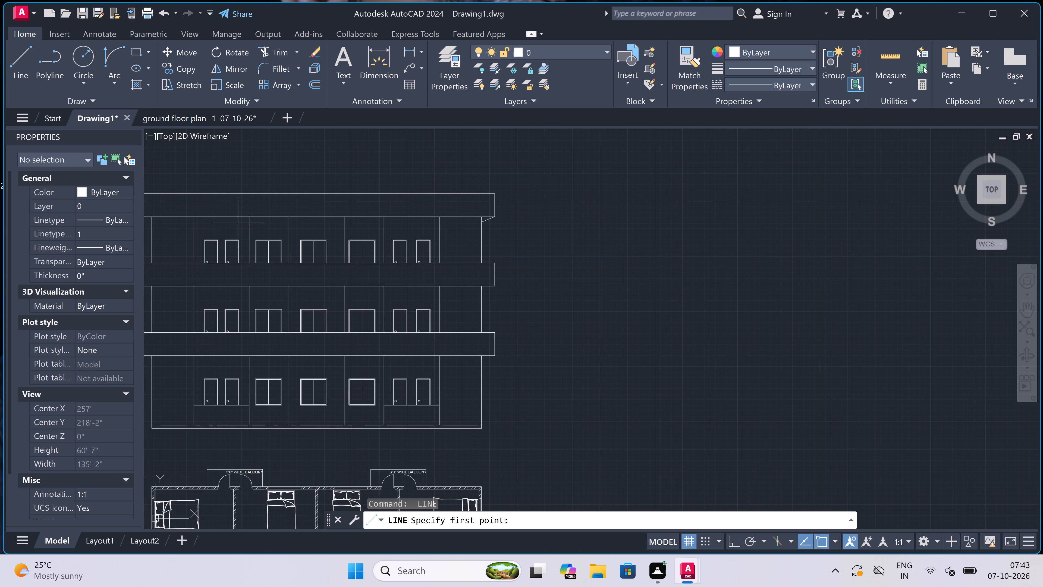
{"action": "scroll", "coordinate": [207, 222], "scroll_direction": "down", "scroll_amount": 2}
{"action": "scroll", "coordinate": [171, 219], "scroll_direction": "up", "scroll_amount": 4}
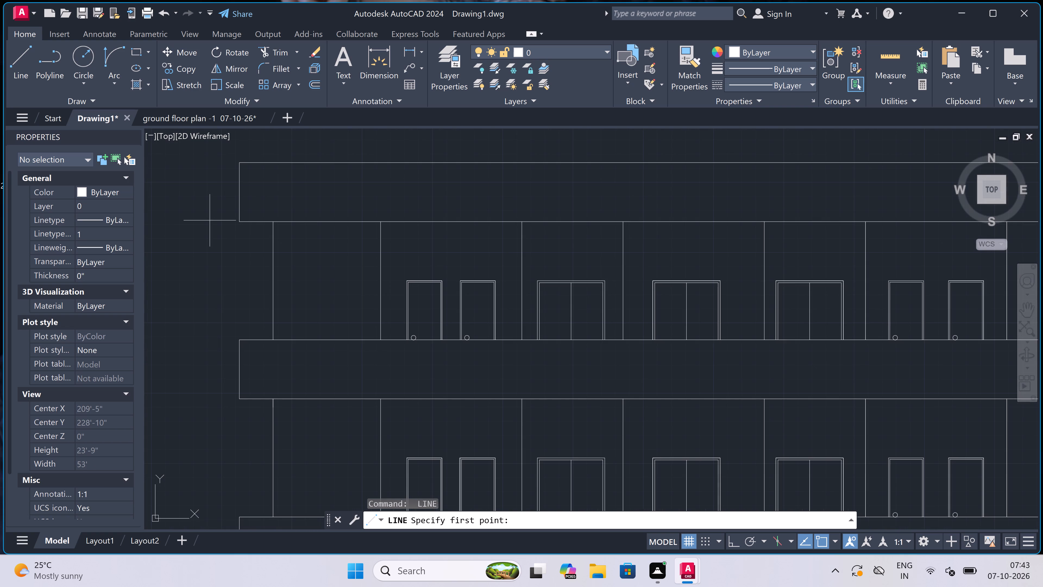
{"action": "scroll", "coordinate": [231, 221], "scroll_direction": "up", "scroll_amount": 2}
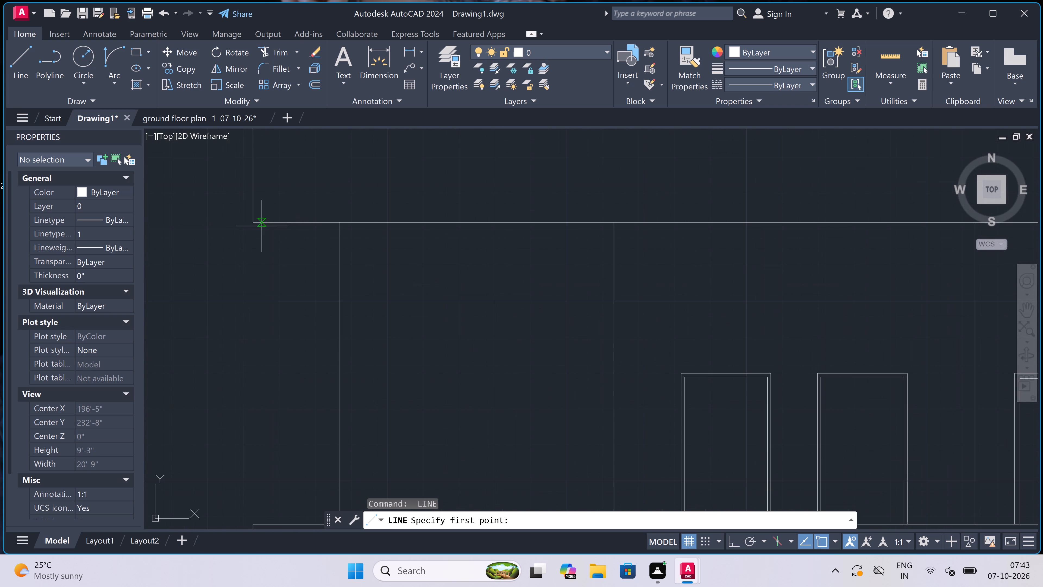
{"action": "left_click_drag", "start_coordinate": [254, 223], "coordinate": [257, 226]}
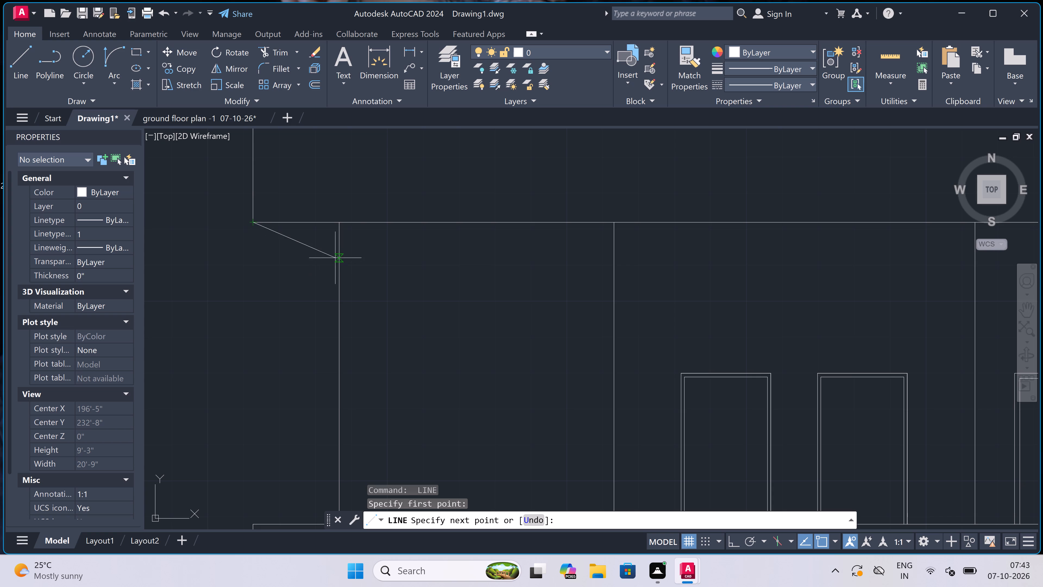
{"action": "left_click", "coordinate": [339, 254]}
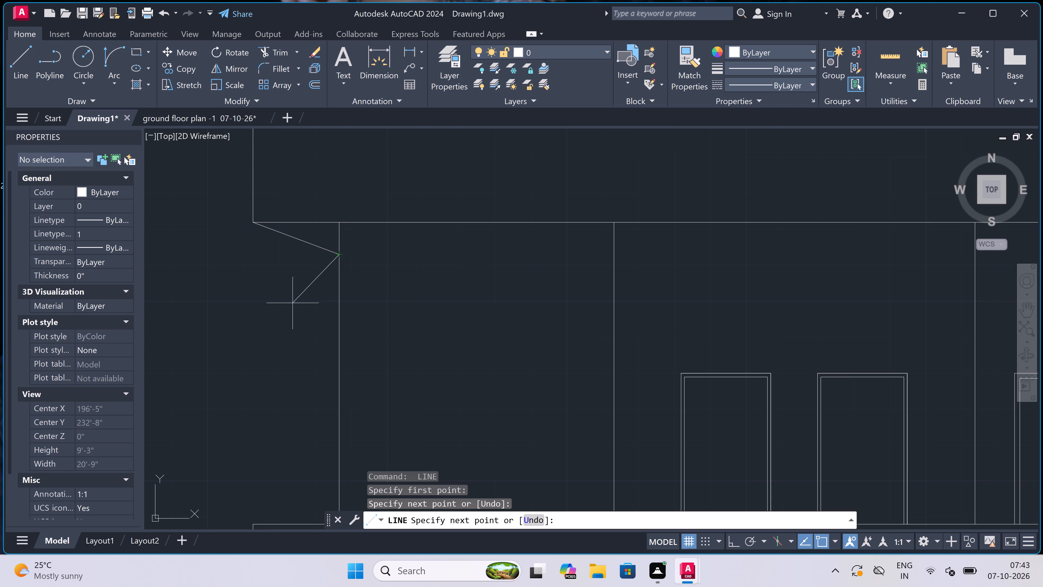
{"action": "key", "text": "Escape"}
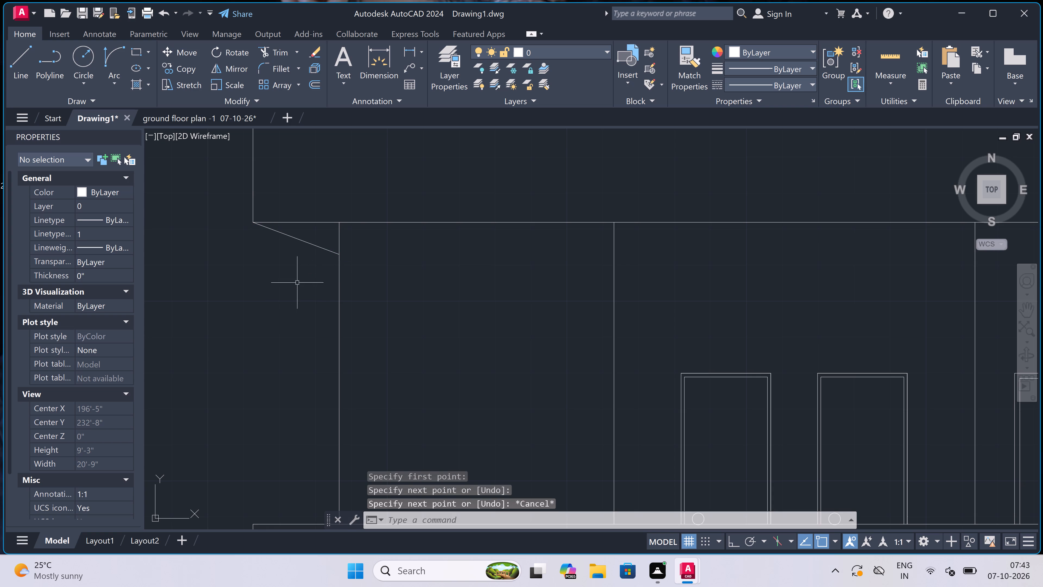
Copy both sloping lines from the top band's lower right corner to the middle band's lower right corner.
{"action": "left_click", "coordinate": [316, 246]}
{"action": "scroll", "coordinate": [268, 284], "scroll_direction": "down", "scroll_amount": 3}
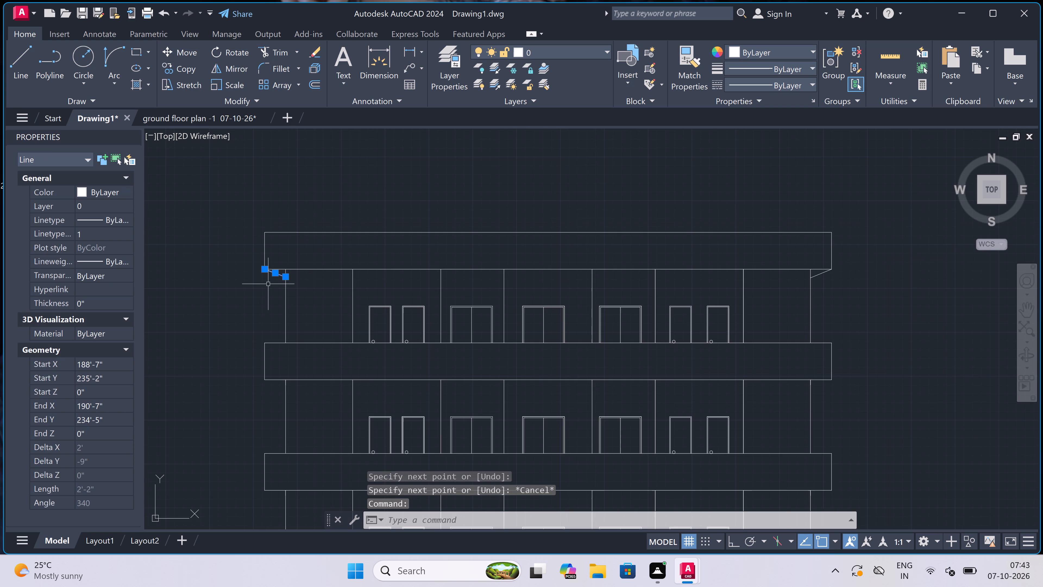
{"action": "scroll", "coordinate": [304, 283], "scroll_direction": "down", "scroll_amount": 1}
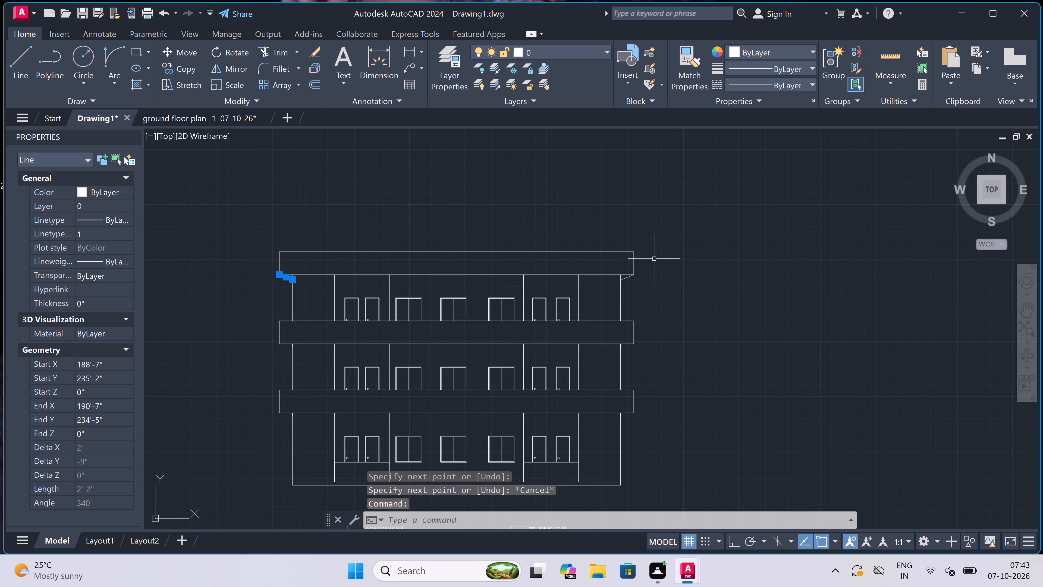
{"action": "scroll", "coordinate": [657, 278], "scroll_direction": "up", "scroll_amount": 2}
{"action": "scroll", "coordinate": [568, 278], "scroll_direction": "up", "scroll_amount": 2}
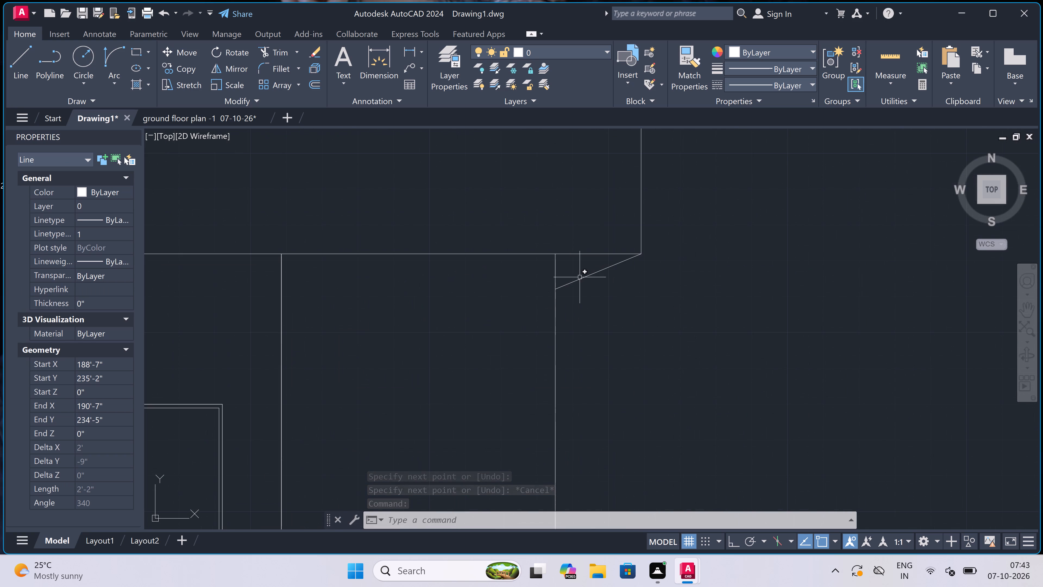
{"action": "left_click", "coordinate": [580, 277]}
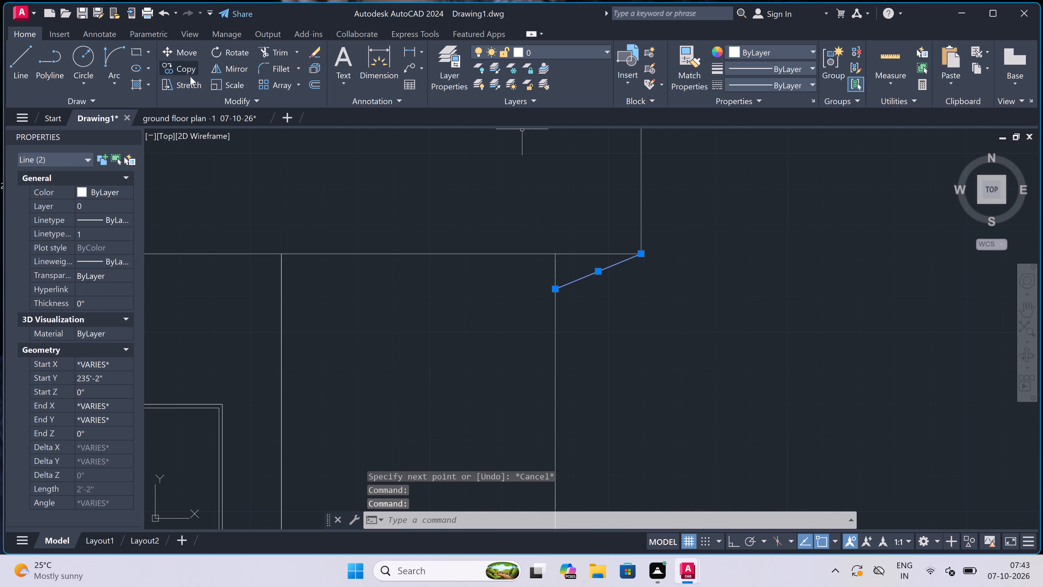
{"action": "left_click", "coordinate": [187, 65]}
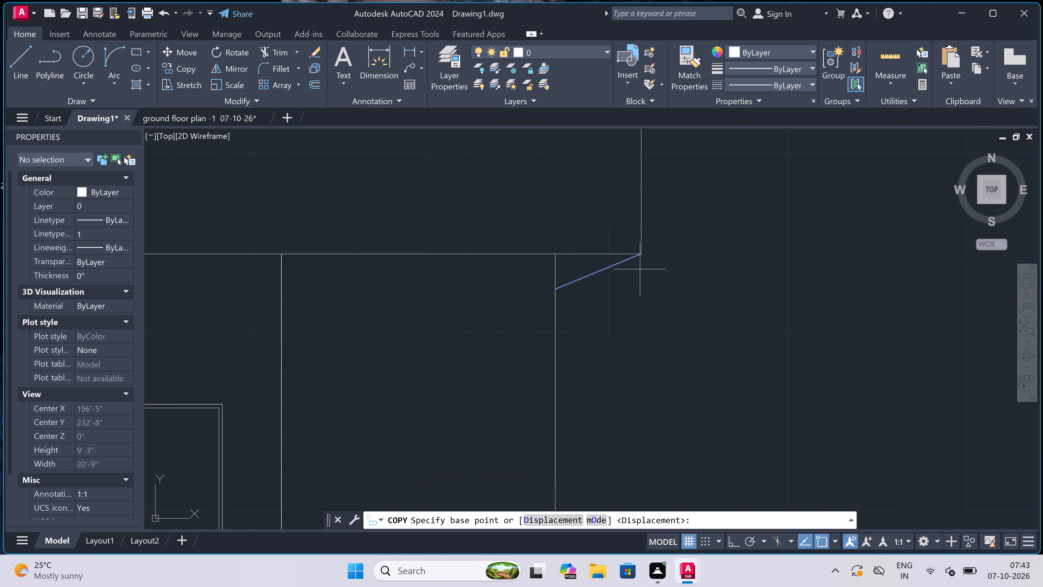
{"action": "left_click", "coordinate": [642, 255]}
{"action": "scroll", "coordinate": [611, 282], "scroll_direction": "down", "scroll_amount": 3}
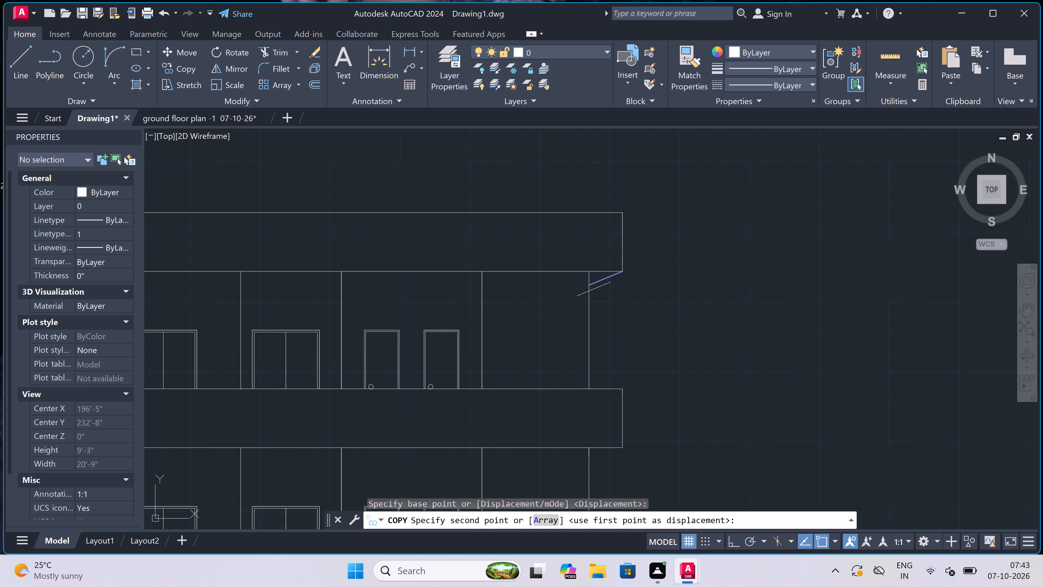
{"action": "scroll", "coordinate": [611, 385], "scroll_direction": "up", "scroll_amount": 3}
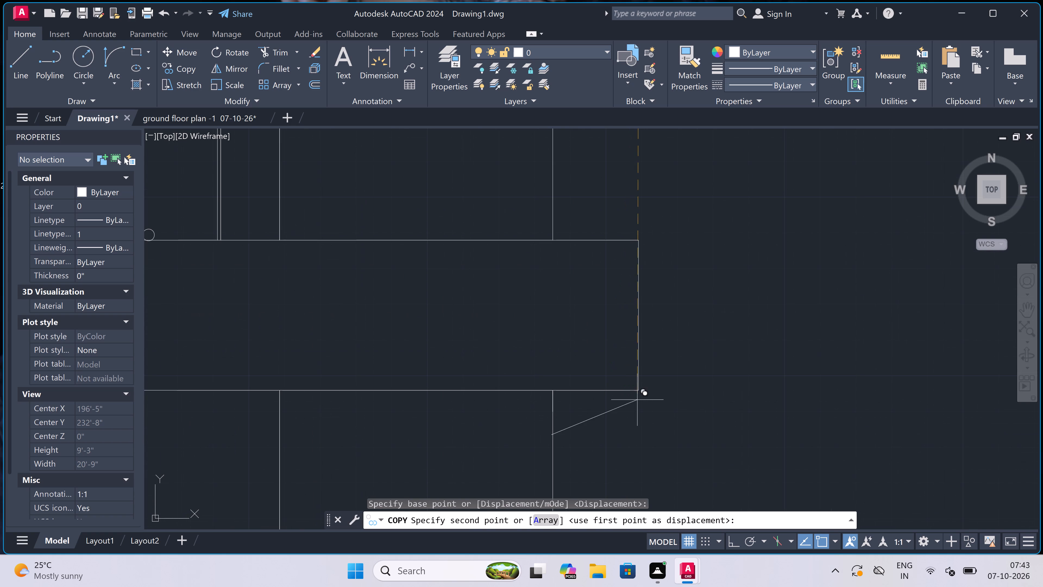
{"action": "scroll", "coordinate": [652, 396], "scroll_direction": "up", "scroll_amount": 3}
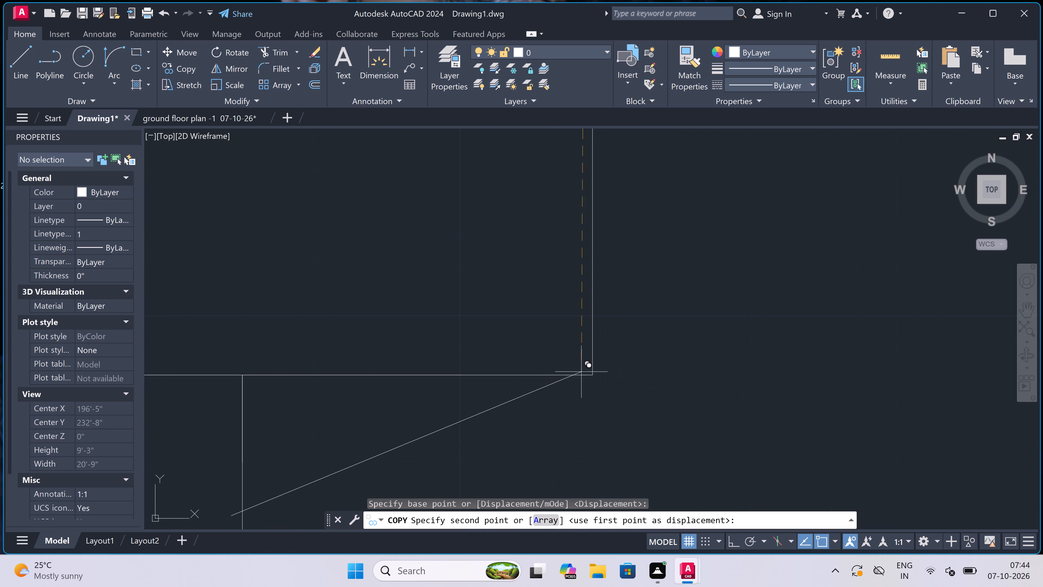
{"action": "left_click", "coordinate": [590, 372]}
Place another copy of the two sloping lines at the lowest band's lower right corner.
{"action": "scroll", "coordinate": [588, 317], "scroll_direction": "down", "scroll_amount": 6}
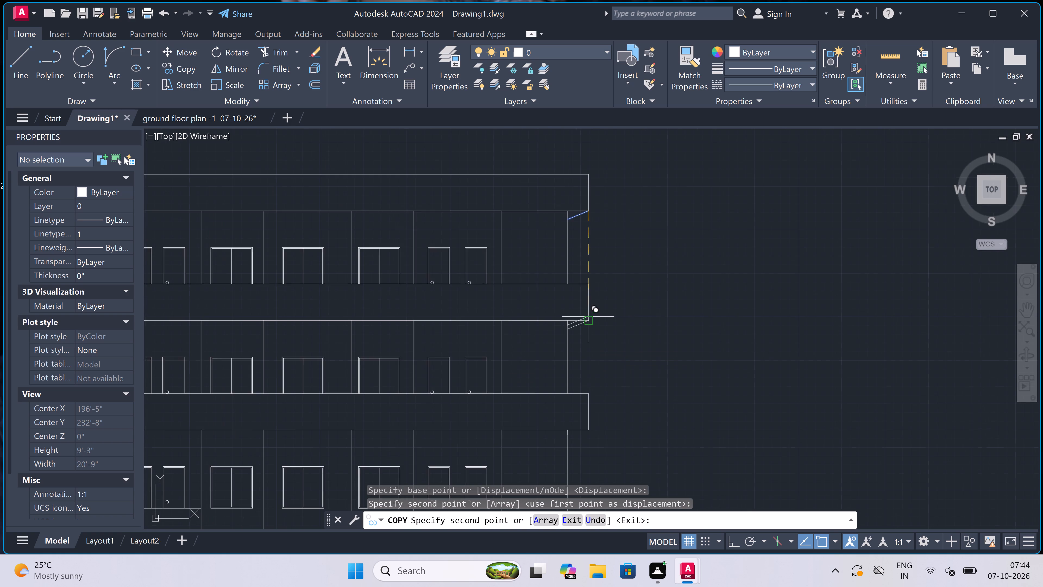
{"action": "scroll", "coordinate": [588, 317], "scroll_direction": "down", "scroll_amount": 3}
{"action": "scroll", "coordinate": [595, 335], "scroll_direction": "up", "scroll_amount": 4}
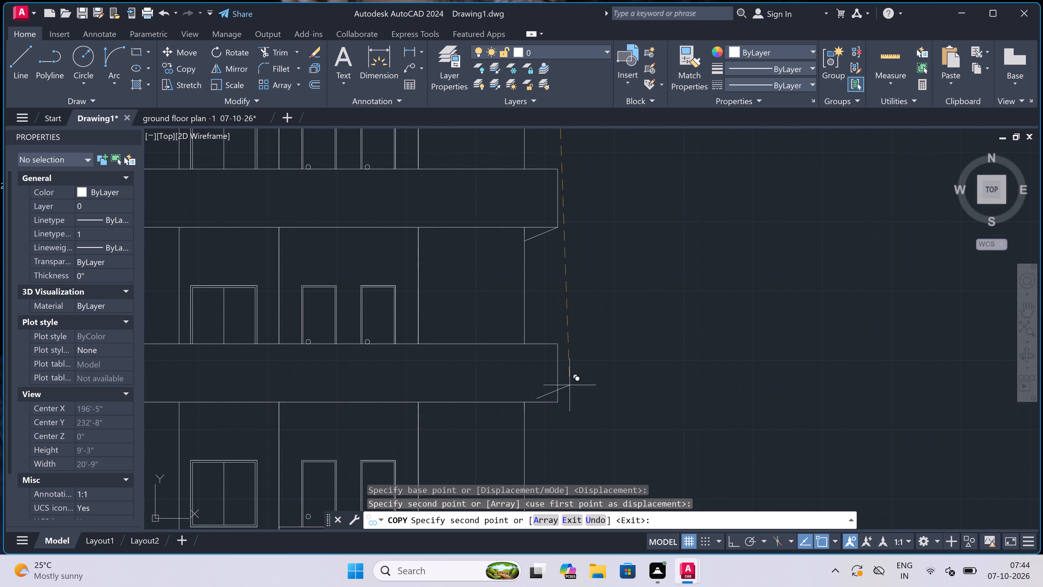
{"action": "scroll", "coordinate": [562, 424], "scroll_direction": "up", "scroll_amount": 3}
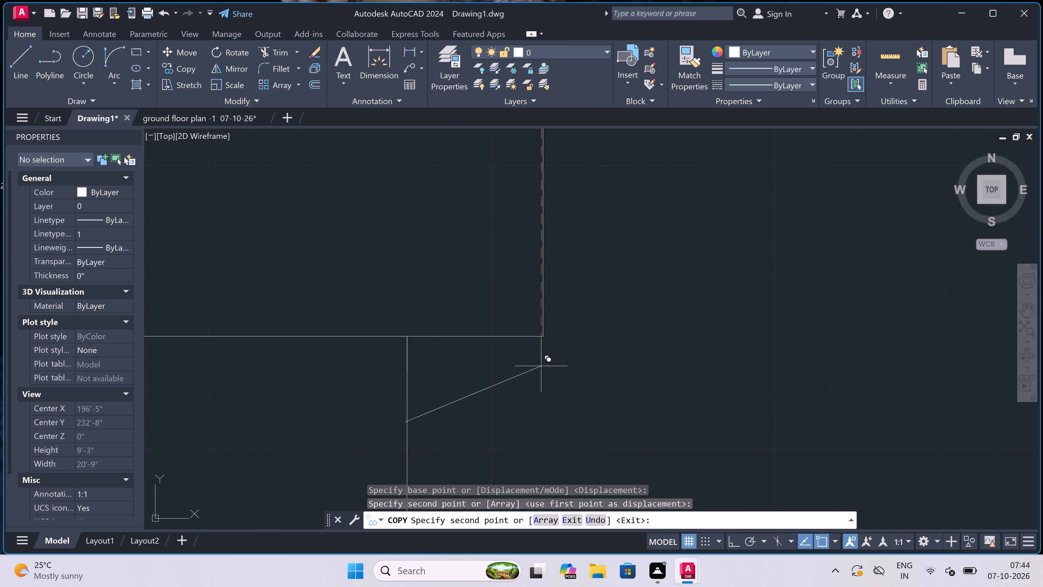
{"action": "left_click", "coordinate": [541, 337]}
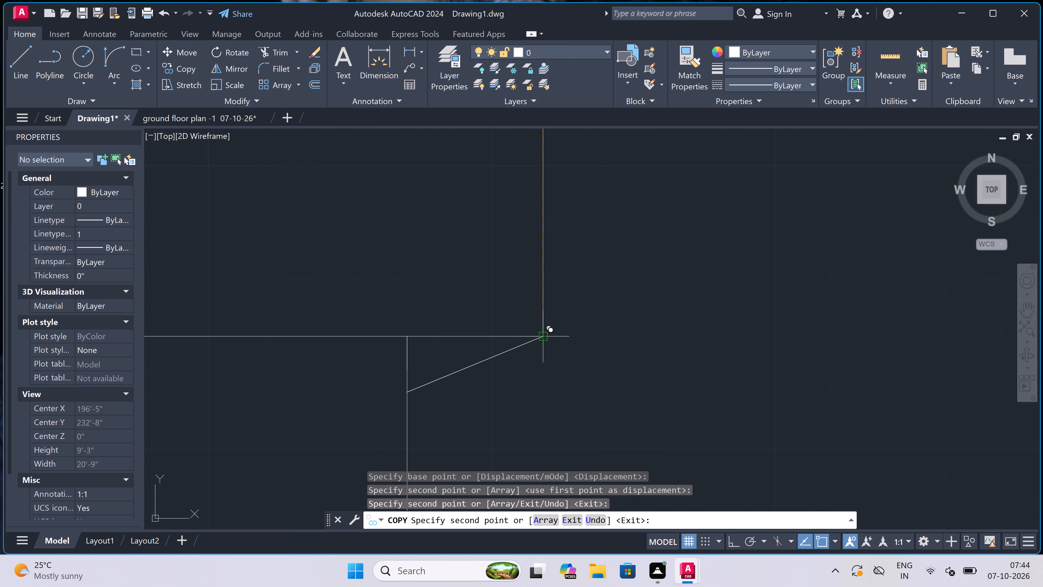
End the copying of the sloping lines under the band overhangs.
{"action": "scroll", "coordinate": [549, 285], "scroll_direction": "down", "scroll_amount": 6}
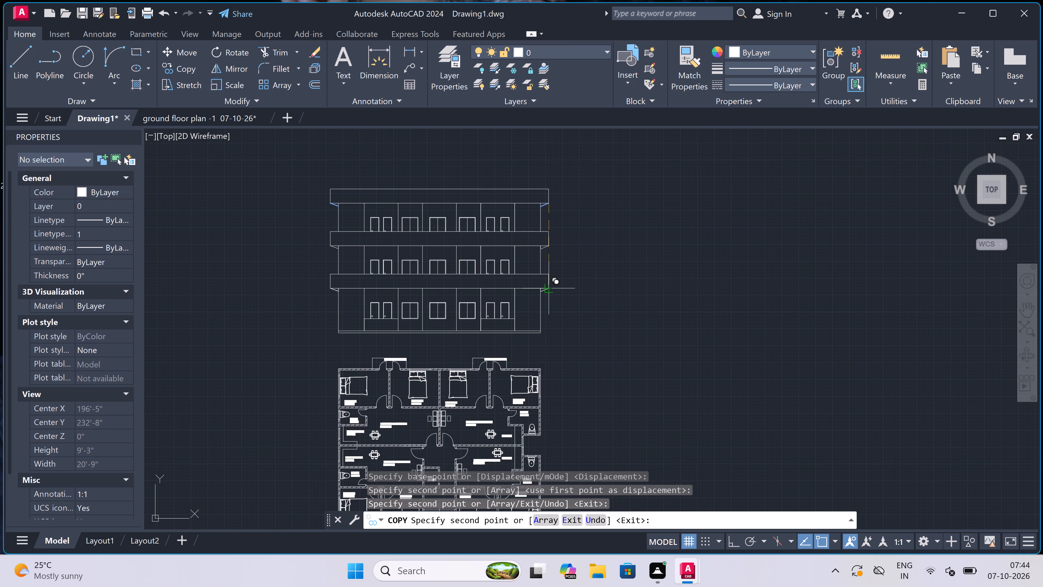
{"action": "key", "text": "Escape"}
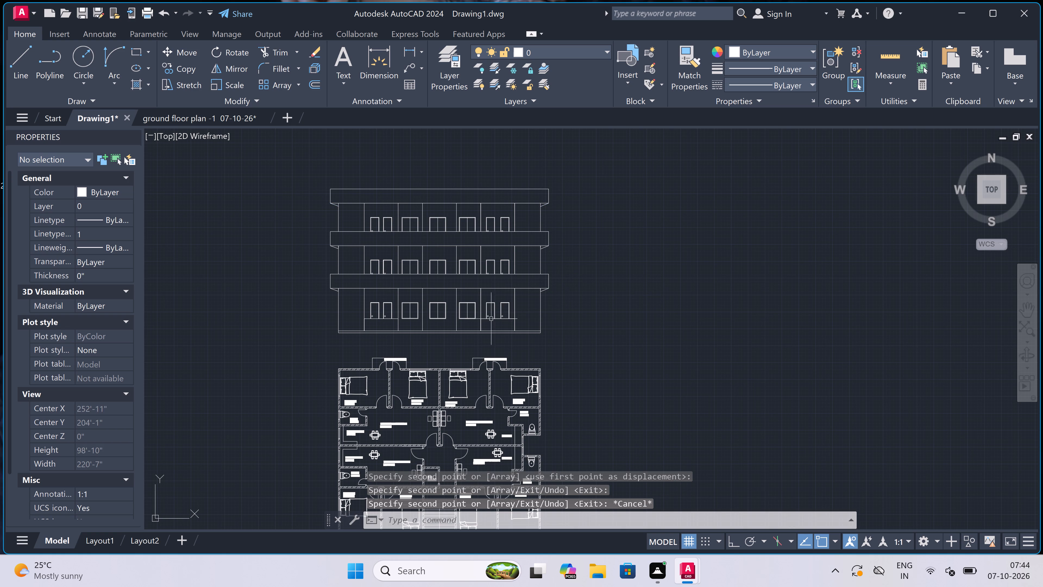
With Ortho on, draw a horizontal line along the base of the lowest storey's doors and windows, spanning between both outer walls.
{"action": "scroll", "coordinate": [473, 330], "scroll_direction": "up", "scroll_amount": 1}
{"action": "scroll", "coordinate": [442, 353], "scroll_direction": "up", "scroll_amount": 1}
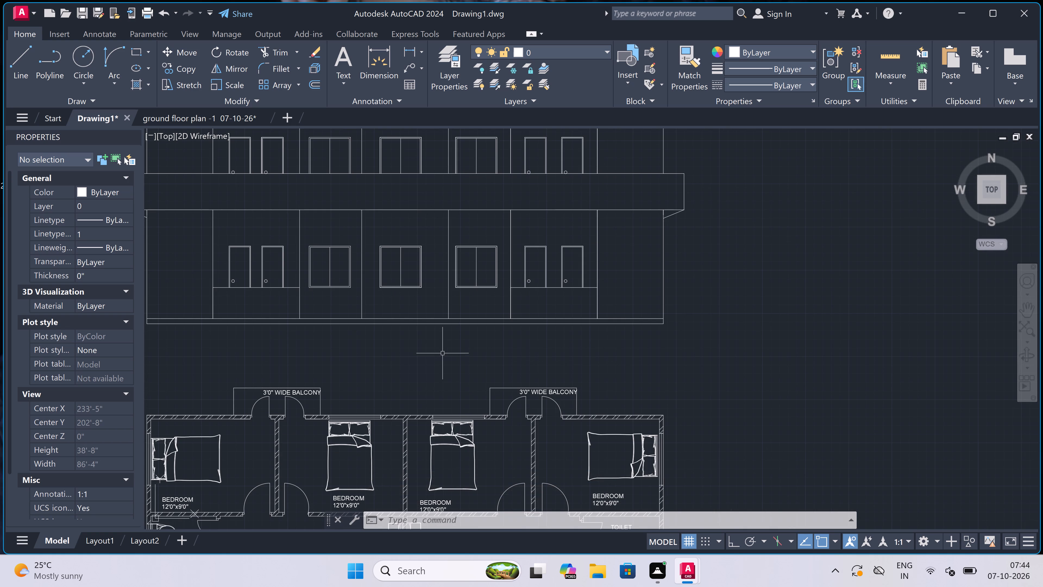
{"action": "type", "text": "l"}
{"action": "key", "text": "space"}
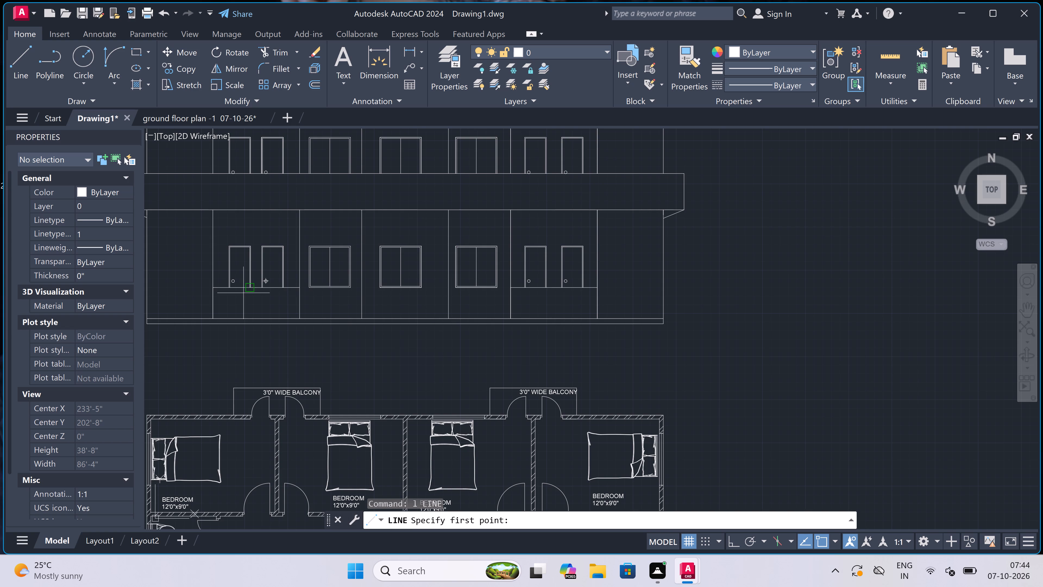
{"action": "left_click", "coordinate": [212, 289]}
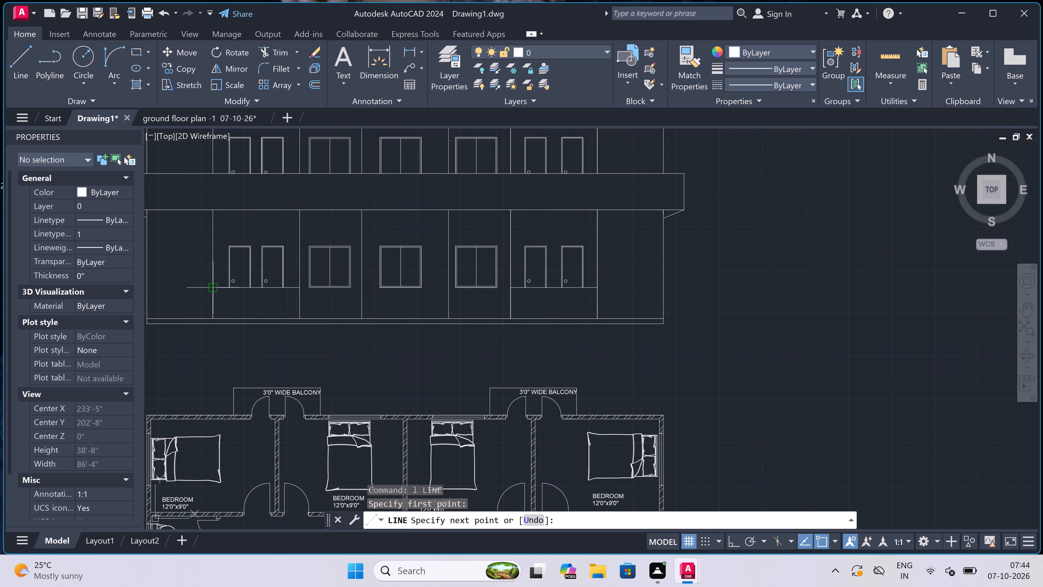
{"action": "left_click", "coordinate": [155, 289]}
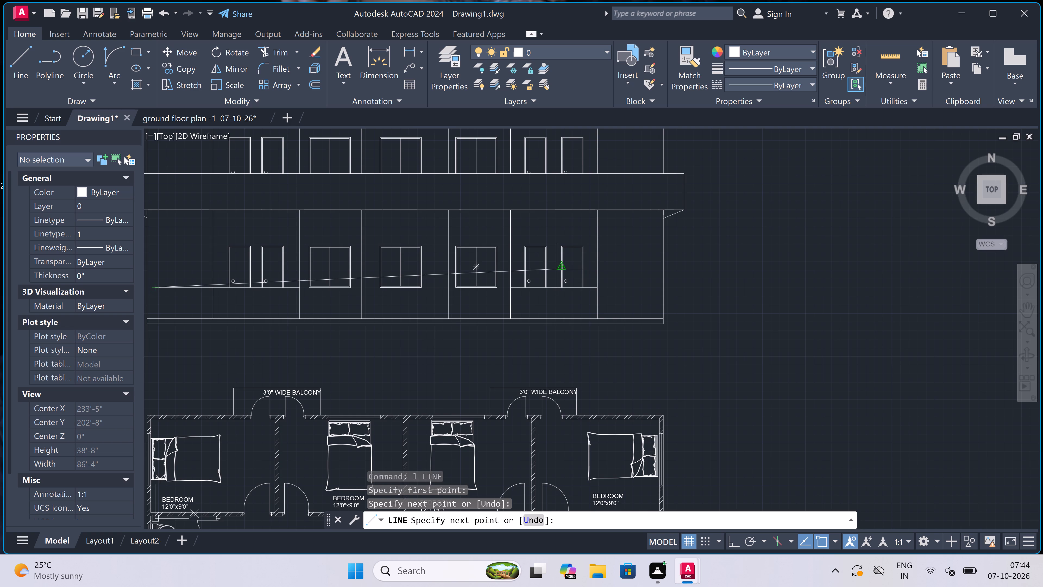
{"action": "key", "text": "ctrl+z"}
{"action": "scroll", "coordinate": [408, 287], "scroll_direction": "down", "scroll_amount": 2}
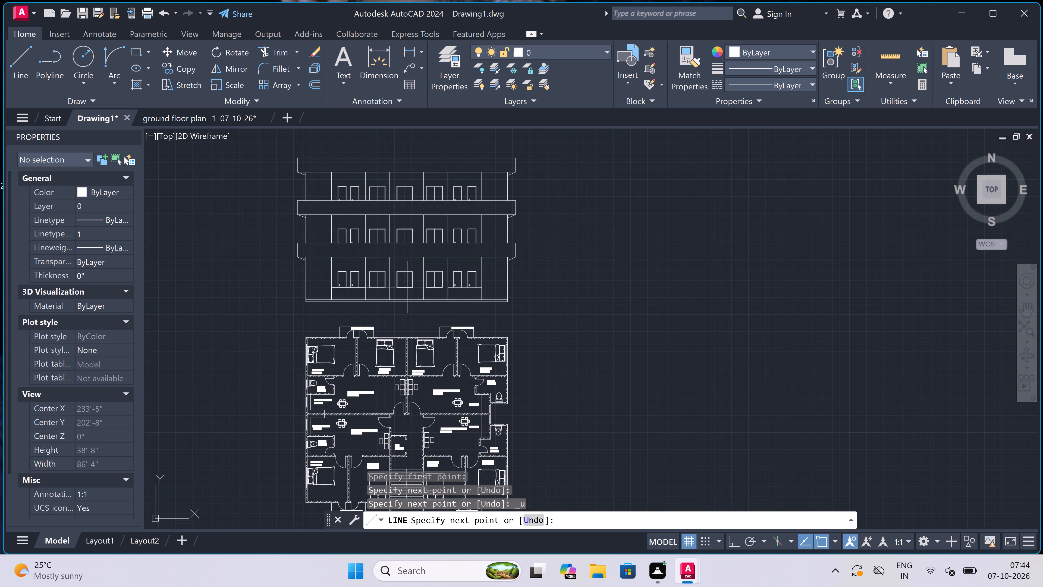
{"action": "scroll", "coordinate": [323, 287], "scroll_direction": "up", "scroll_amount": 3}
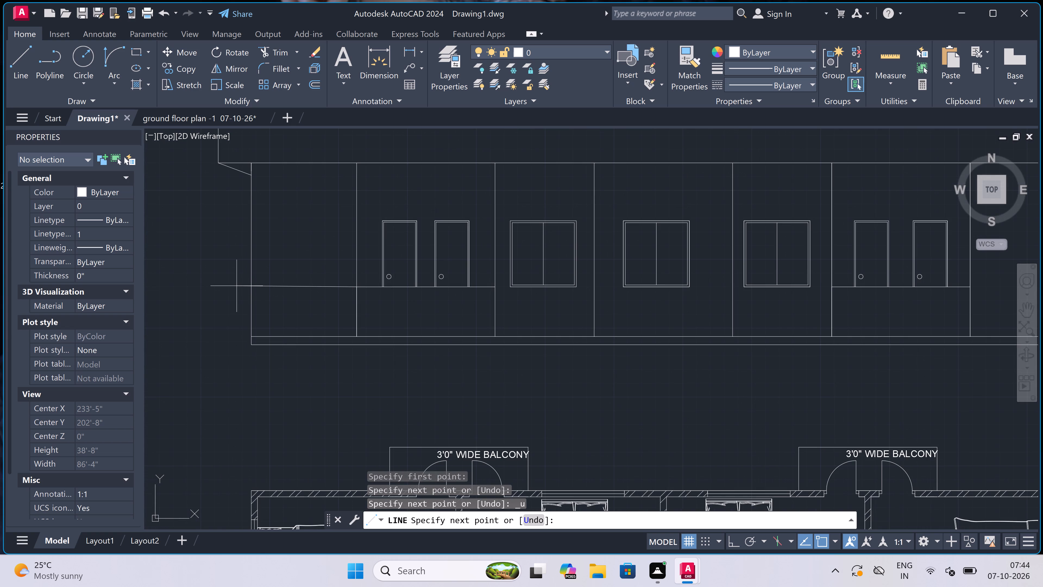
{"action": "key", "text": "F8"}
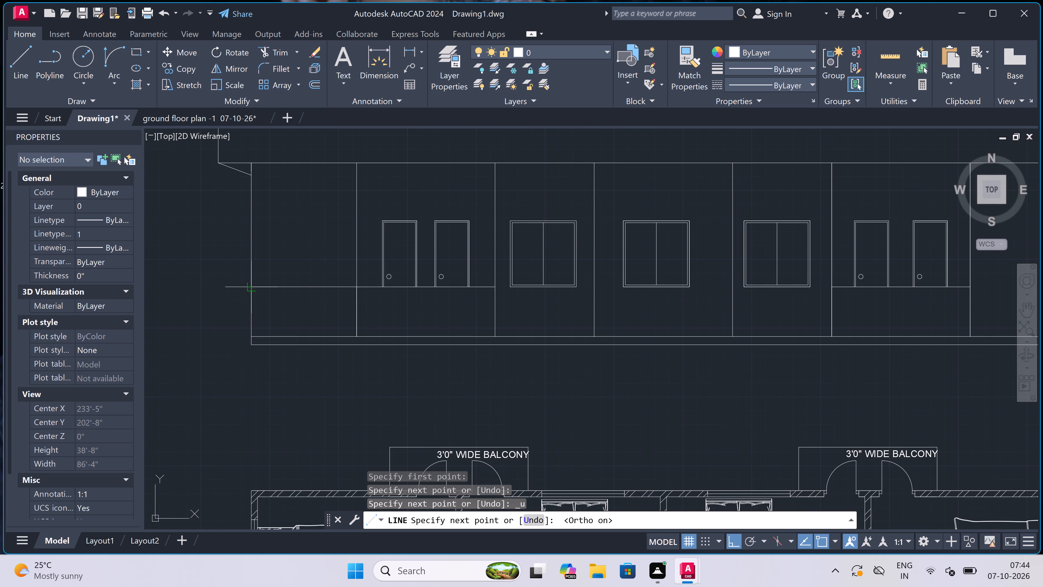
{"action": "left_click", "coordinate": [249, 288]}
{"action": "scroll", "coordinate": [249, 289], "scroll_direction": "down", "scroll_amount": 2}
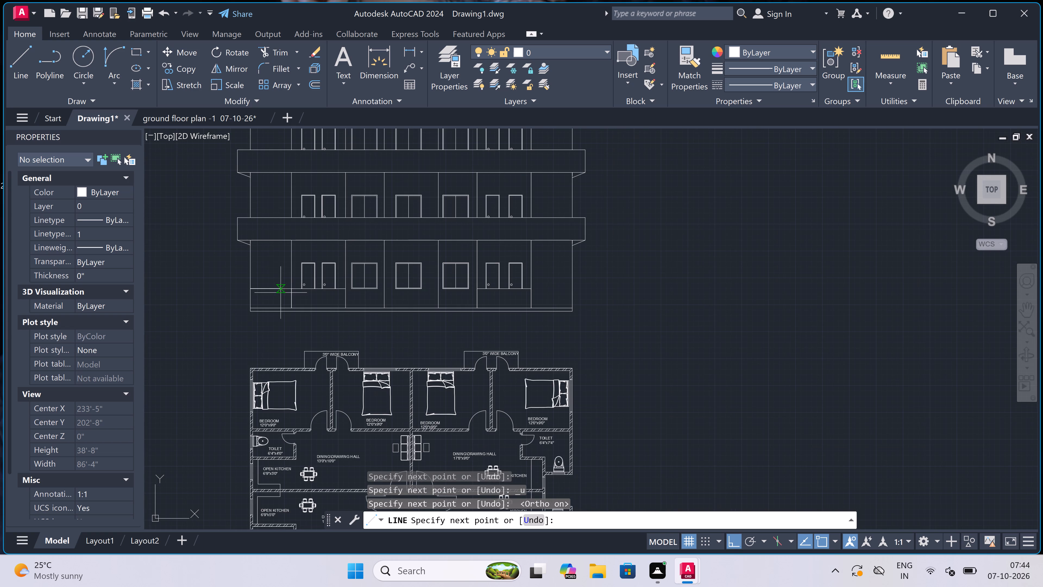
{"action": "scroll", "coordinate": [552, 288], "scroll_direction": "up", "scroll_amount": 2}
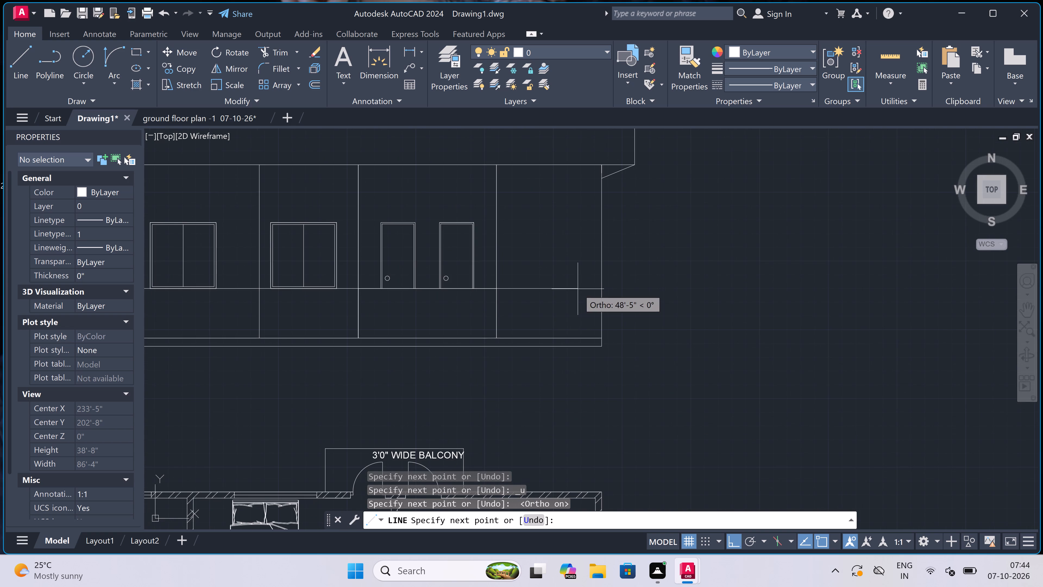
{"action": "left_click", "coordinate": [600, 292]}
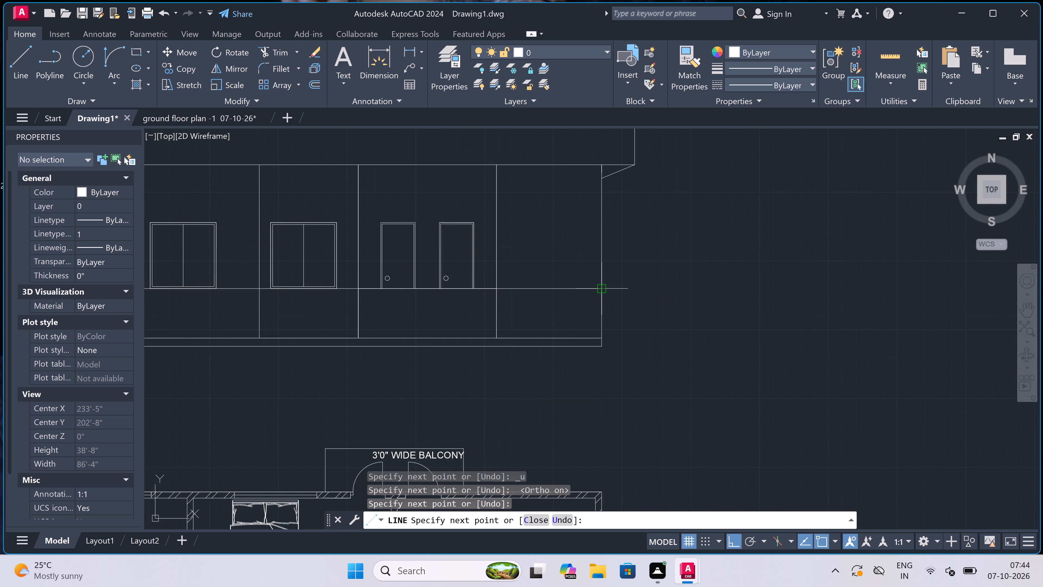
{"action": "key", "text": "Escape"}
Trim all the vertical division lines of the lowest storey between the new horizontal line and the base line.
{"action": "key", "text": "t"}
{"action": "key", "text": "r"}
{"action": "key", "text": "space"}
{"action": "scroll", "coordinate": [555, 289], "scroll_direction": "down", "scroll_amount": 1}
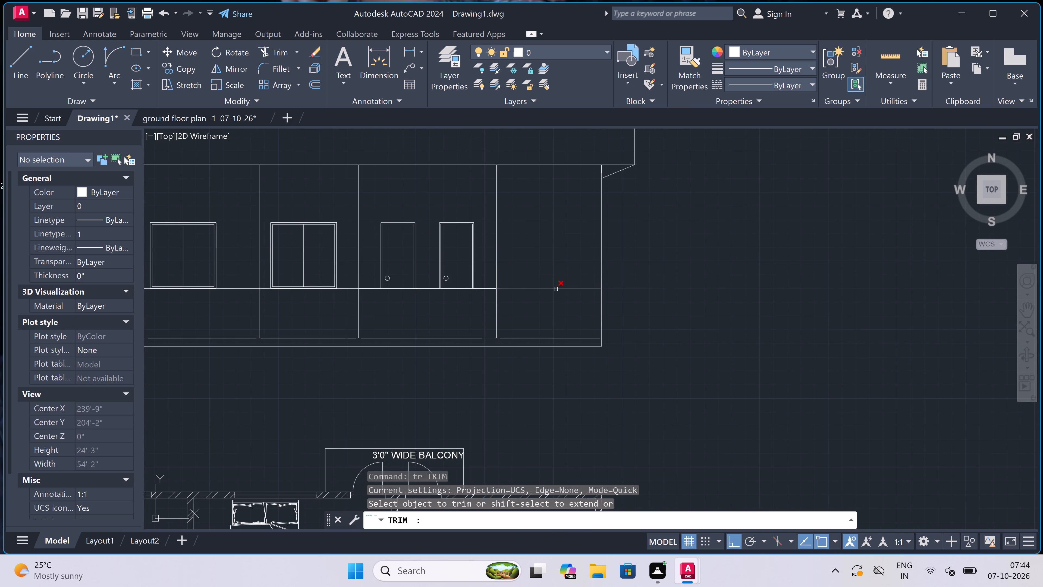
{"action": "left_click", "coordinate": [542, 301]}
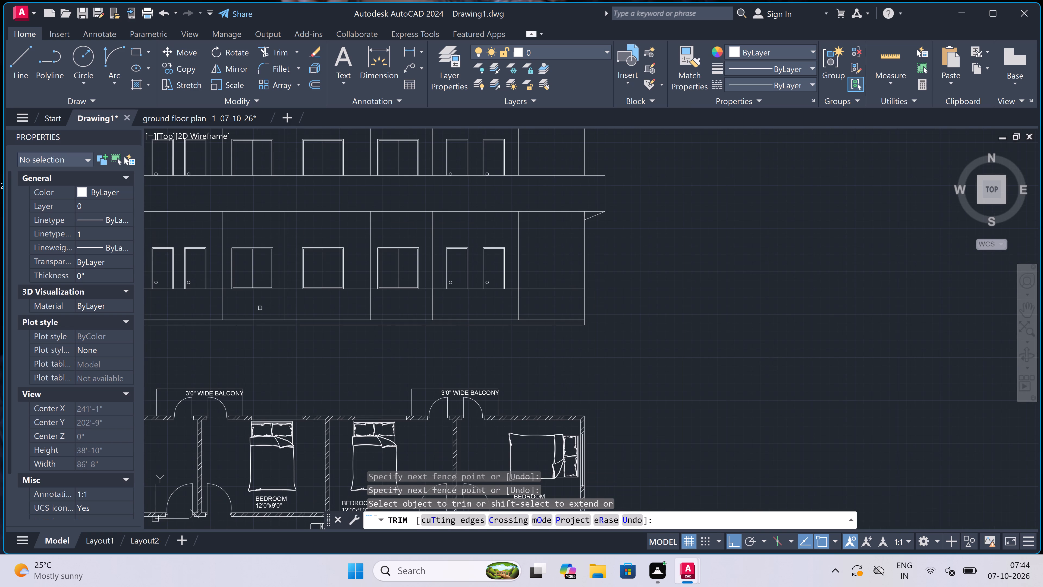
{"action": "scroll", "coordinate": [228, 307], "scroll_direction": "down", "scroll_amount": 2}
{"action": "scroll", "coordinate": [181, 305], "scroll_direction": "up", "scroll_amount": 2}
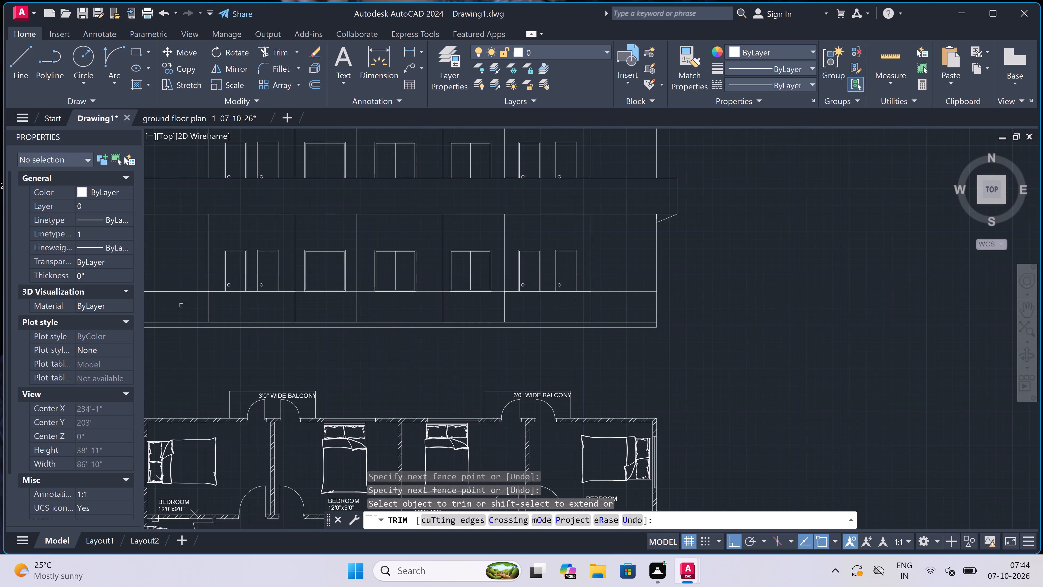
{"action": "left_click", "coordinate": [185, 307]}
{"action": "left_click", "coordinate": [617, 304]}
{"action": "scroll", "coordinate": [468, 289], "scroll_direction": "up", "scroll_amount": 2}
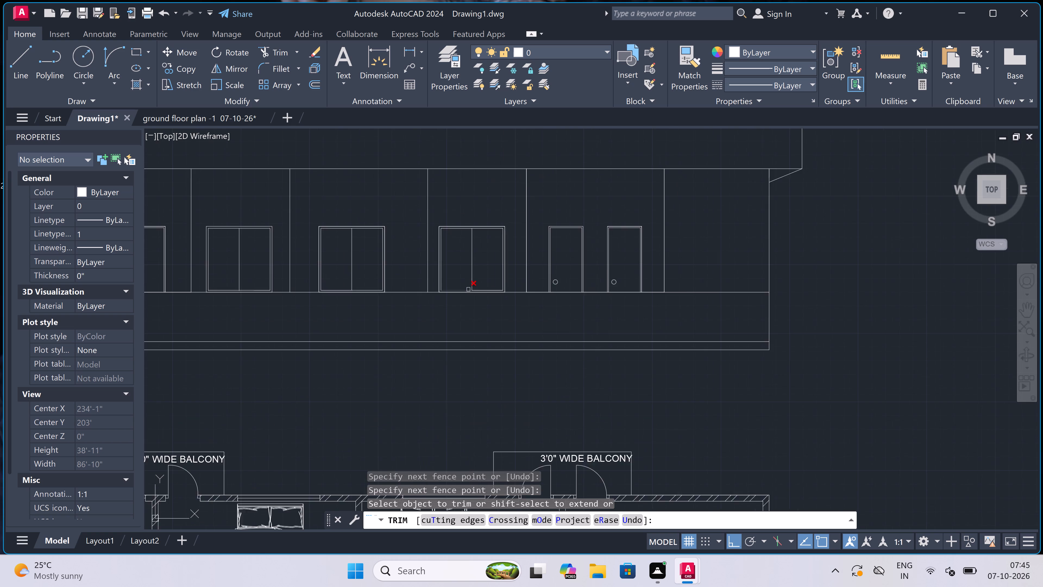
{"action": "scroll", "coordinate": [468, 290], "scroll_direction": "up", "scroll_amount": 3}
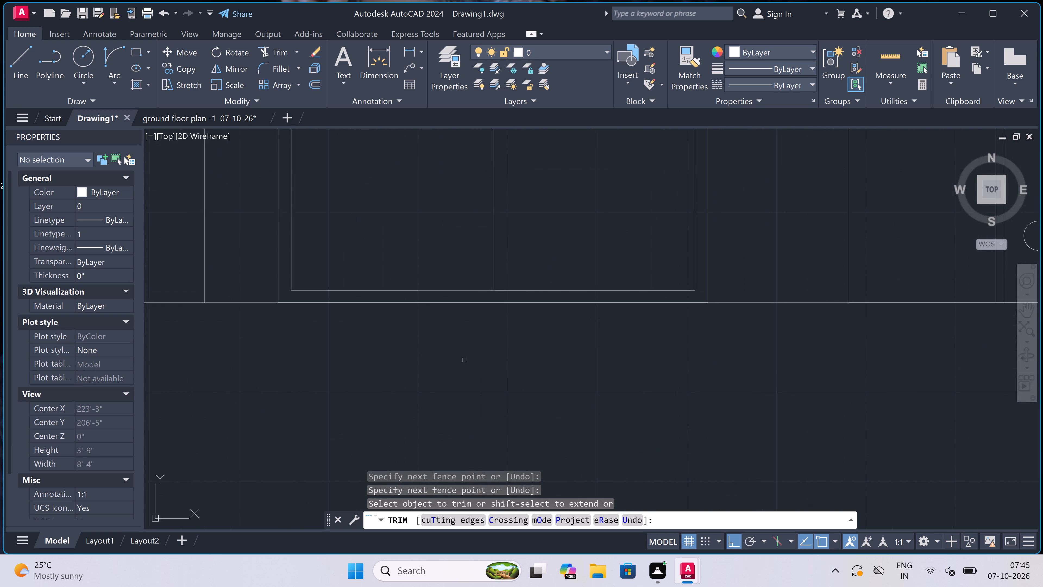
{"action": "key", "text": "Escape"}
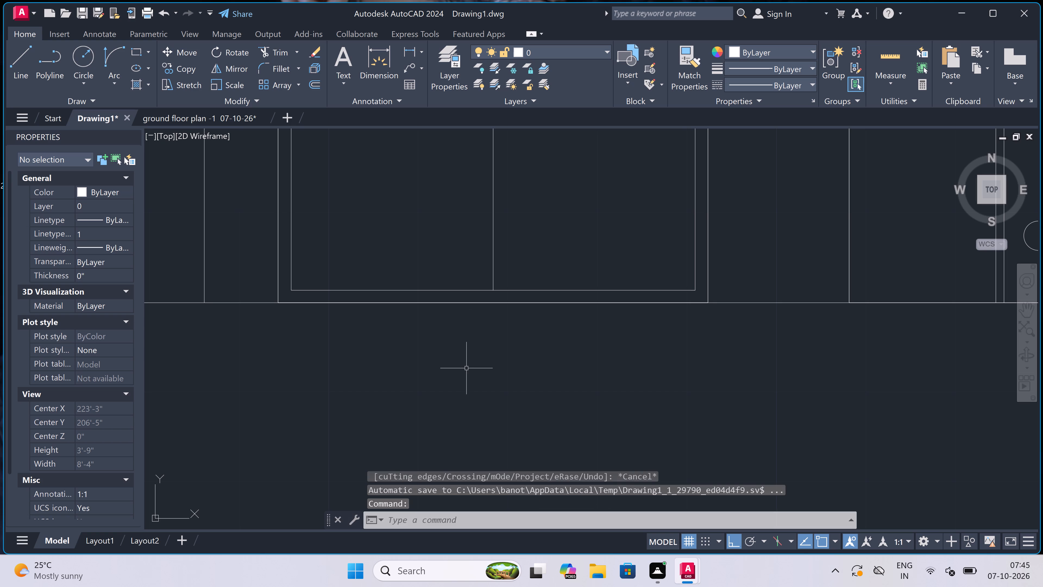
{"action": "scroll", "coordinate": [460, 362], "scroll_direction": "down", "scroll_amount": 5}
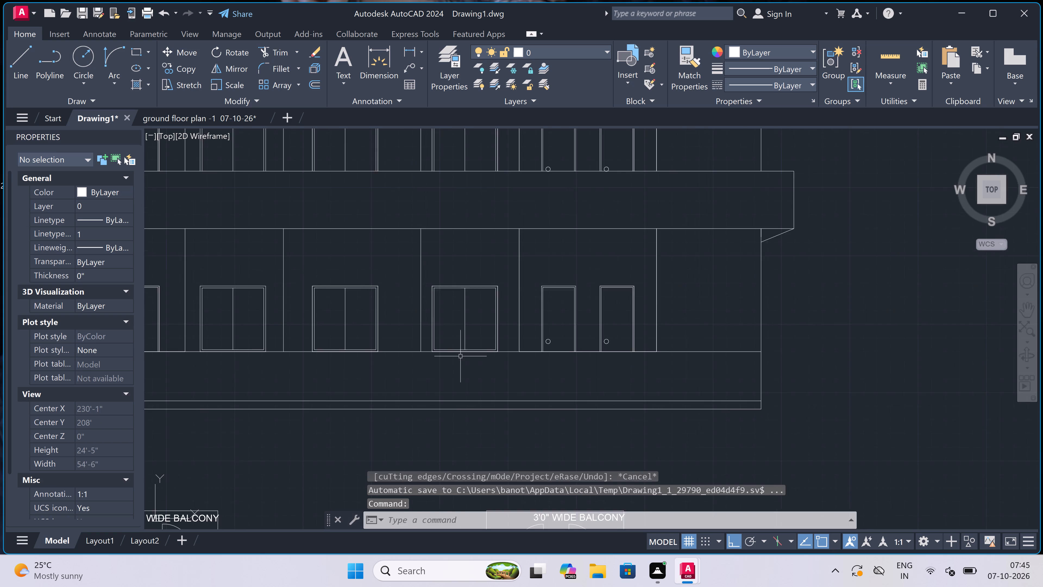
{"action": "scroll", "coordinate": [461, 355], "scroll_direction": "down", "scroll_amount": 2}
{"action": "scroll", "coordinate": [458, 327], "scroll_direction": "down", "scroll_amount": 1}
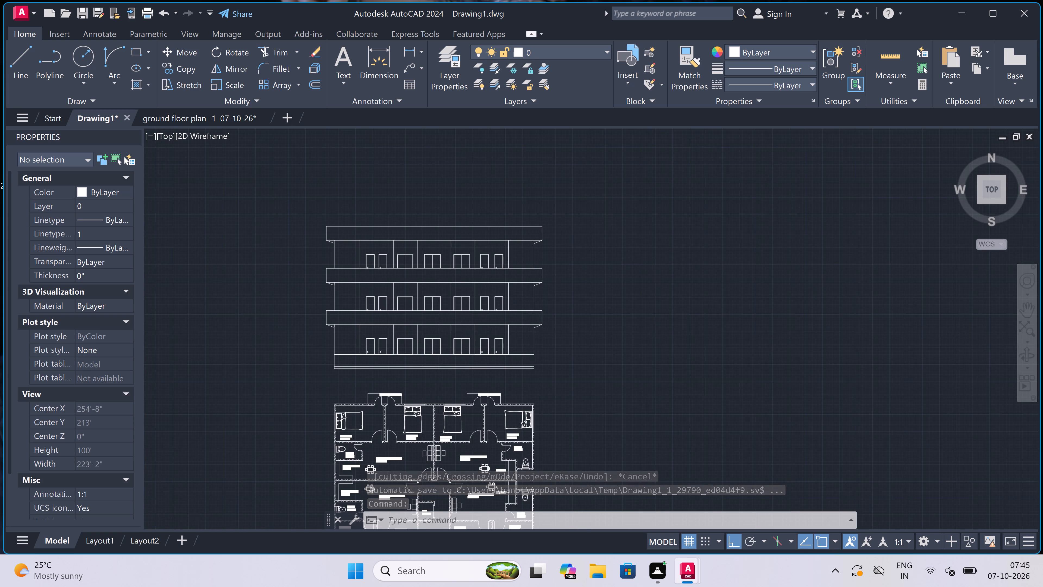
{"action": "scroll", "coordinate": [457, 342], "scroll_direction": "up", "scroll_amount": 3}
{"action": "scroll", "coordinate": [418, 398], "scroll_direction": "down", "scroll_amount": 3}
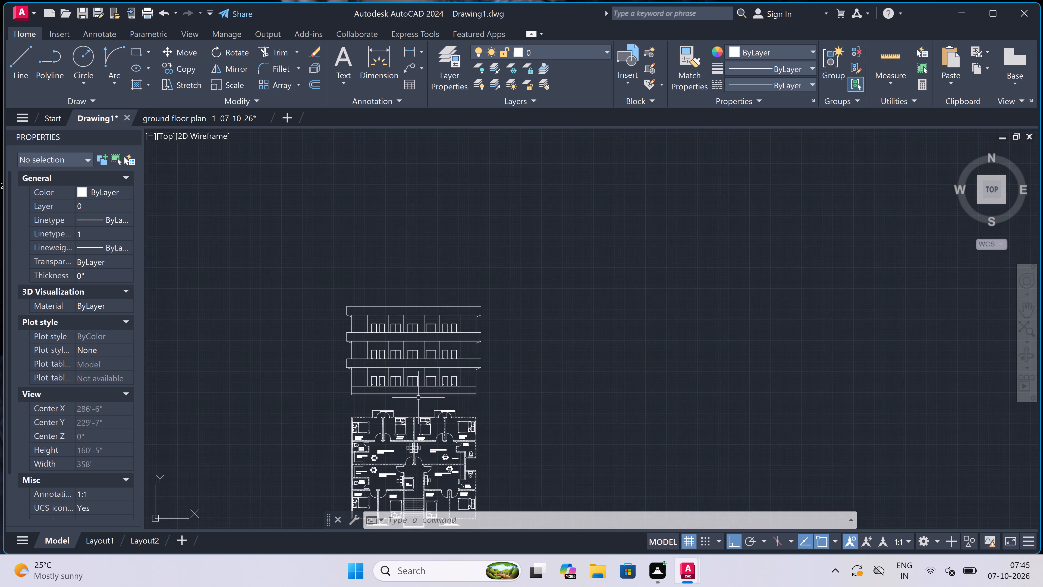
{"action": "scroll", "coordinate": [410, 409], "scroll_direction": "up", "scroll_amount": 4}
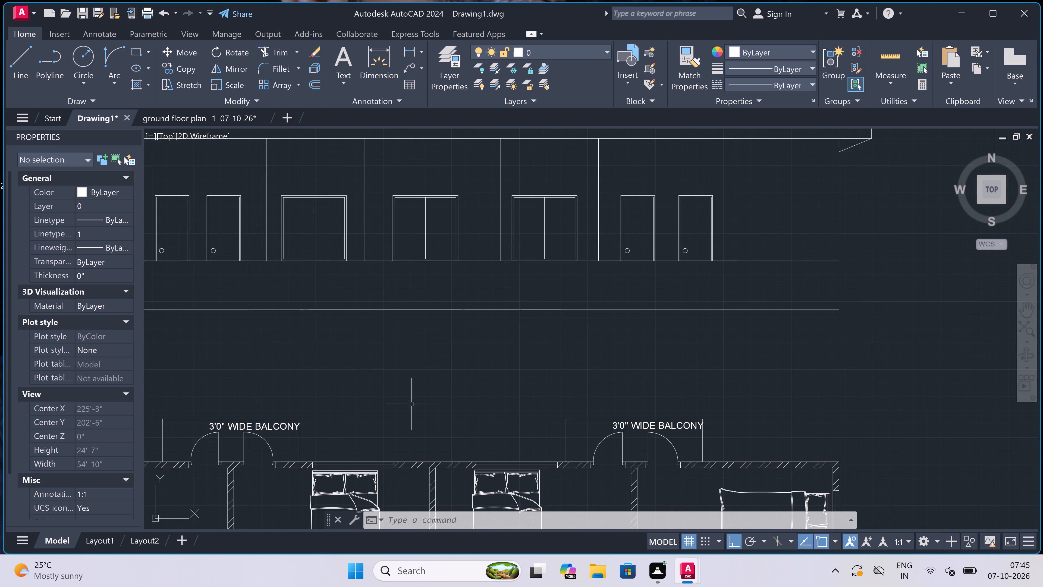
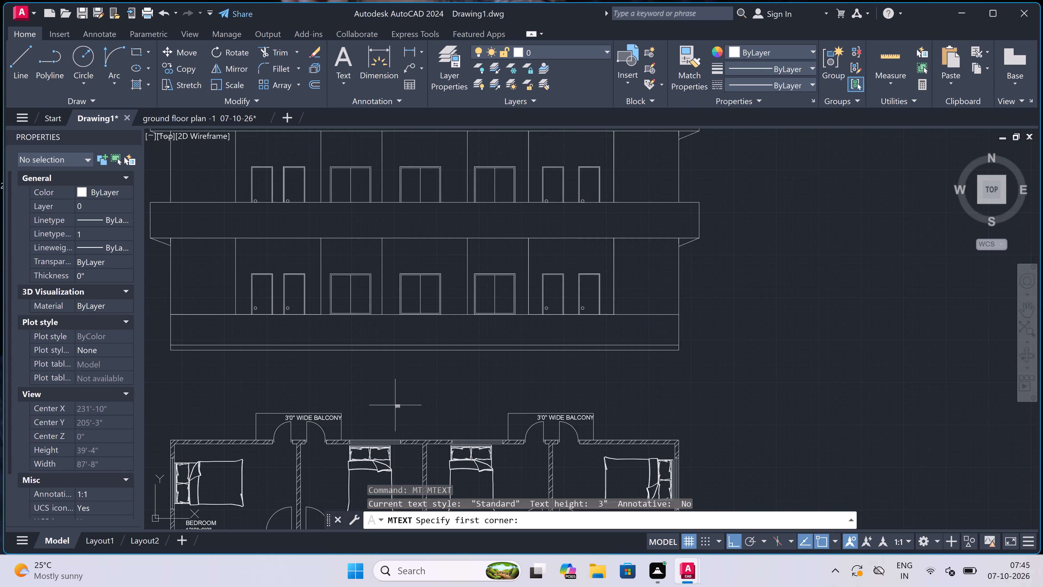
Add the multiline text ELEVATION in the gap between the elevation's base and the floor plan.
{"action": "left_click_drag", "start_coordinate": [293, 379], "coordinate": [305, 385]}
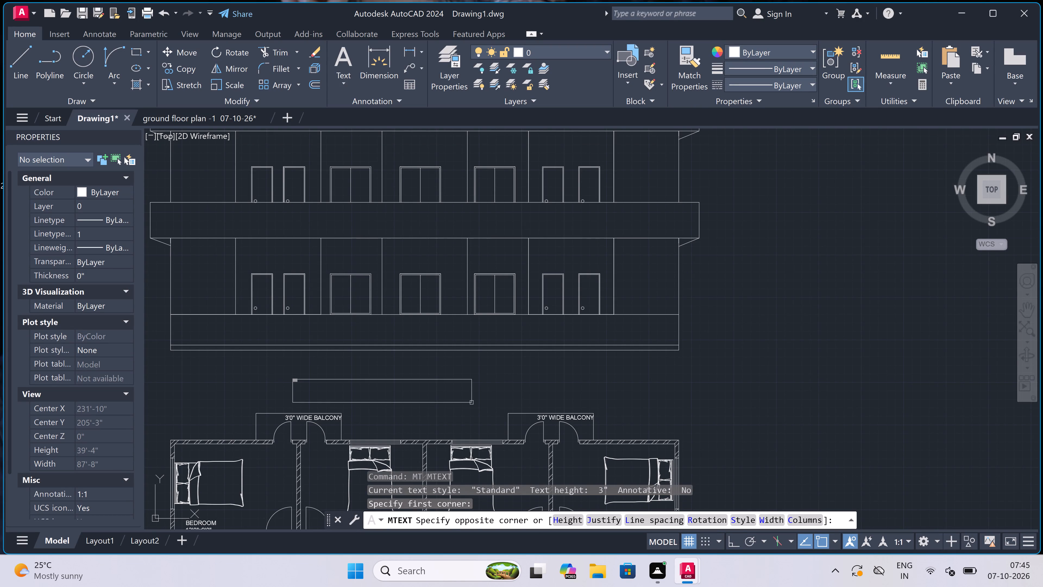
{"action": "left_click", "coordinate": [667, 379]}
{"action": "scroll", "coordinate": [332, 397], "scroll_direction": "up", "scroll_amount": 2}
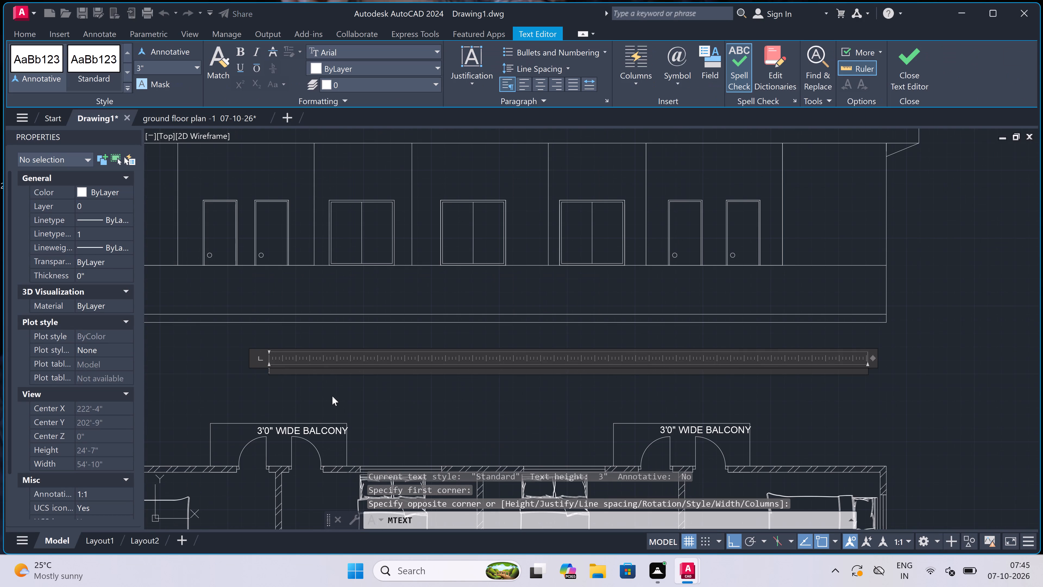
{"action": "type", "text": "ELEVATION"}
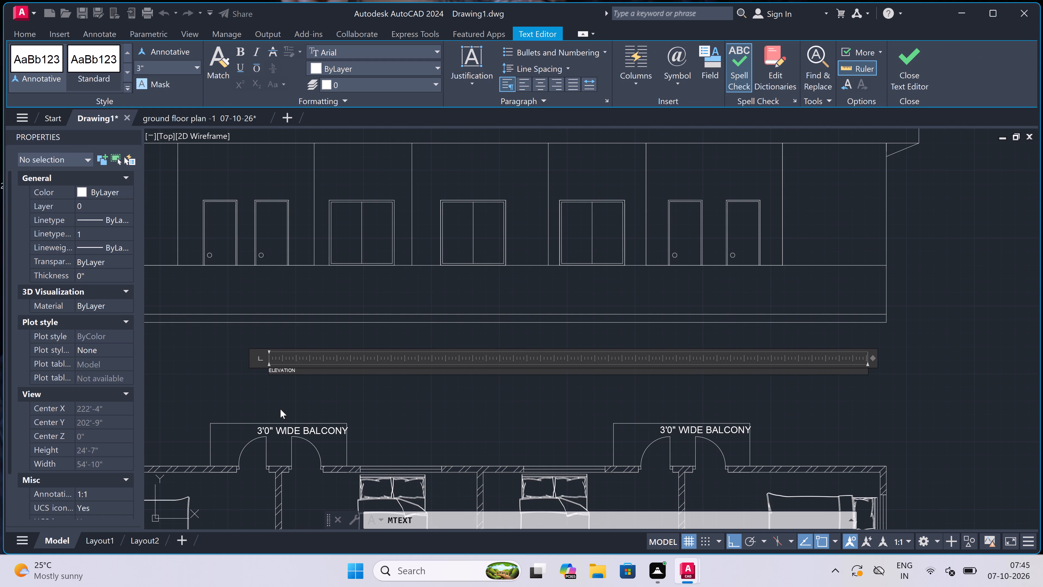
{"action": "left_click", "coordinate": [278, 410]}
Set the text height of the ELEVATION title to 1.5'.
{"action": "left_click", "coordinate": [289, 372]}
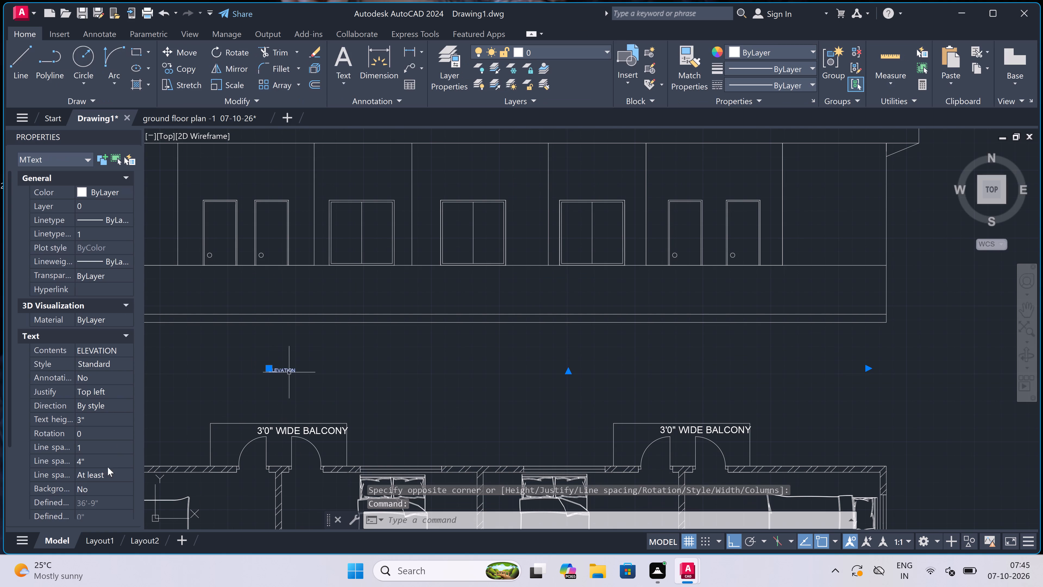
{"action": "left_click", "coordinate": [87, 416]}
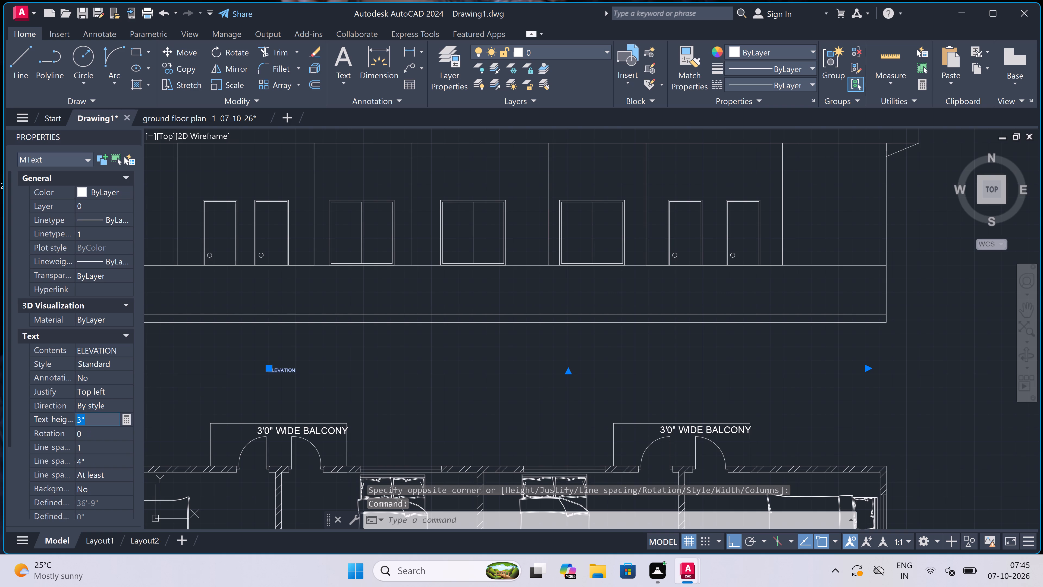
{"action": "key", "text": "BackSpace"}
{"action": "key", "text": "BackSpace"}
{"action": "key", "text": "BackSpace"}
{"action": "key", "text": "BackSpace"}
{"action": "key", "text": "BackSpace"}
{"action": "key", "text": "BackSpace"}
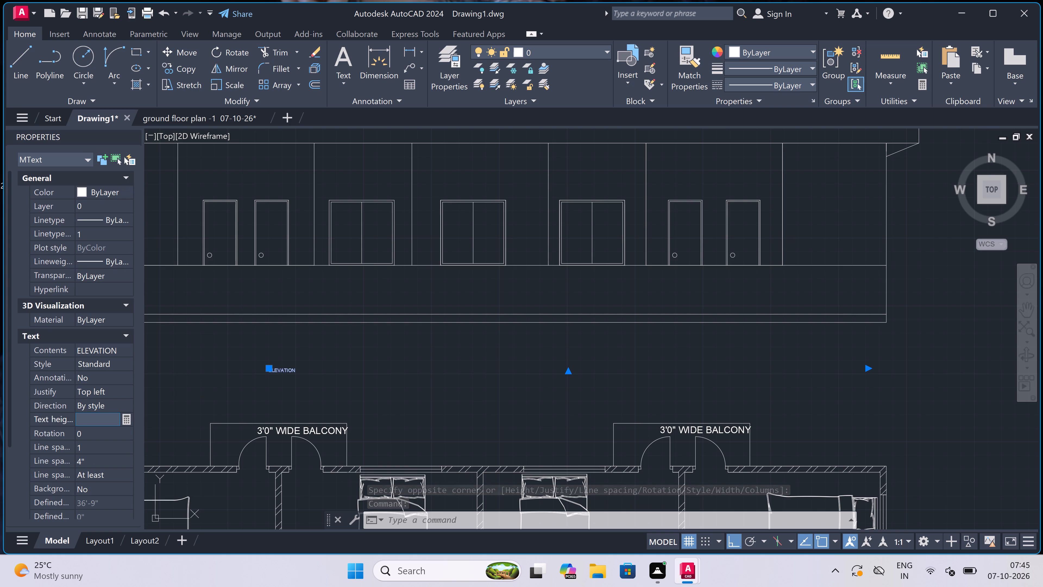
{"action": "key", "text": "1"}
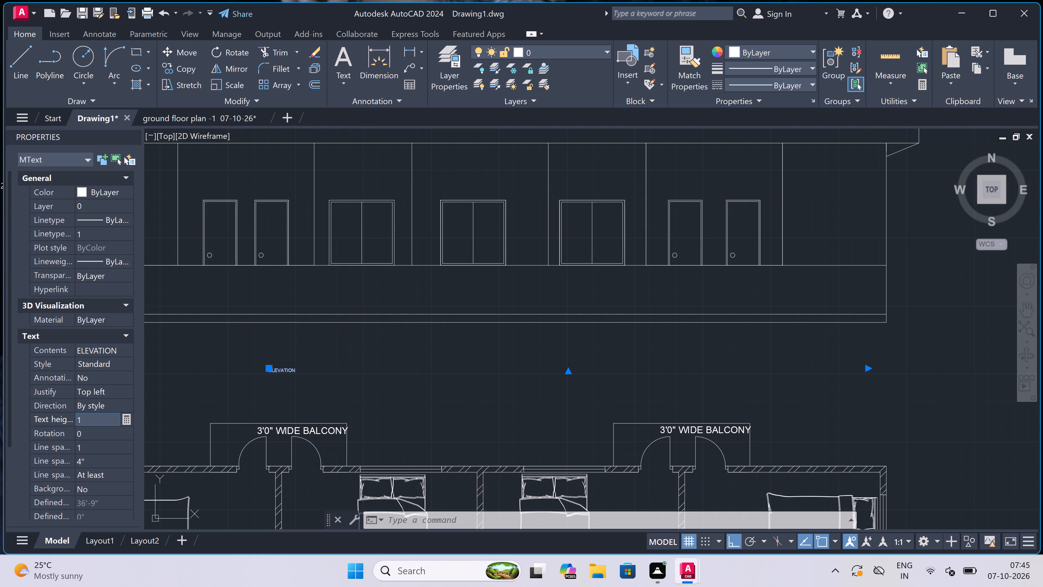
{"action": "type", "text": ".5"}
{"action": "key", "text": "apostrophe"}
{"action": "left_click", "coordinate": [306, 356]}
Move the ELEVATION title straight up, closer to the elevation's base line.
{"action": "left_click", "coordinate": [266, 375]}
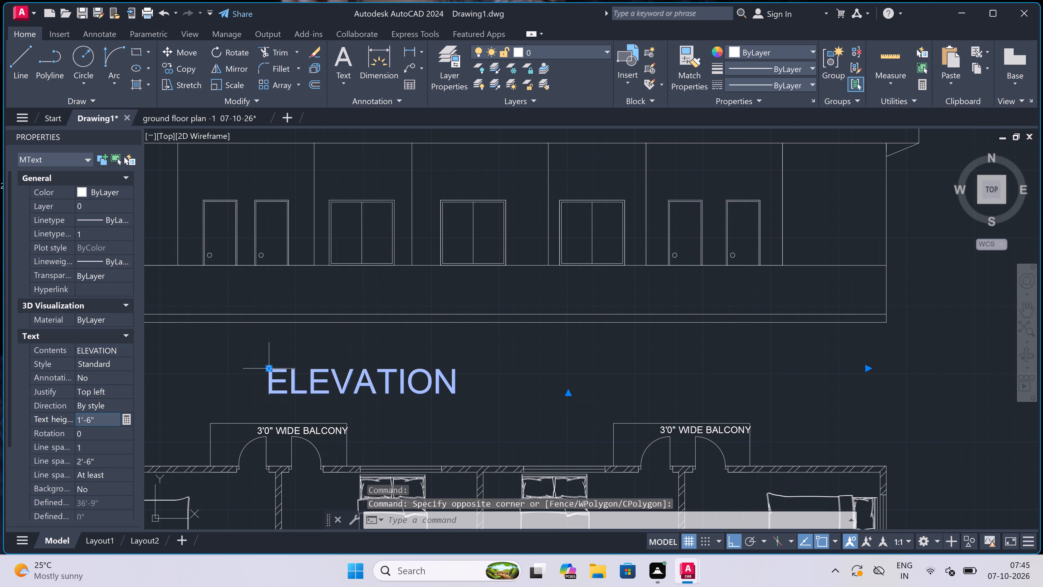
{"action": "left_click_drag", "start_coordinate": [268, 370], "coordinate": [259, 366]}
{"action": "left_click", "coordinate": [286, 349]}
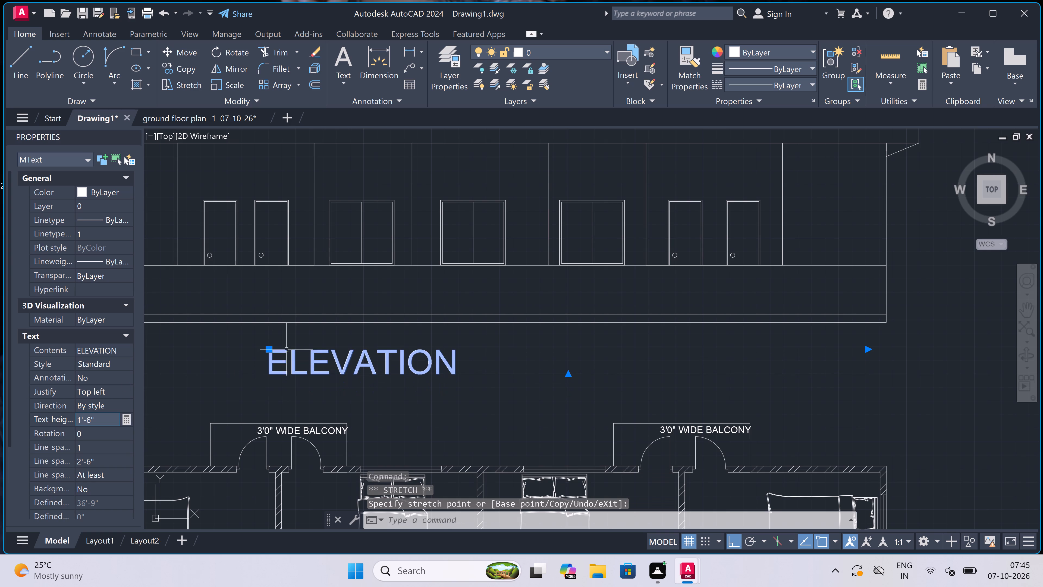
{"action": "key", "text": "Escape"}
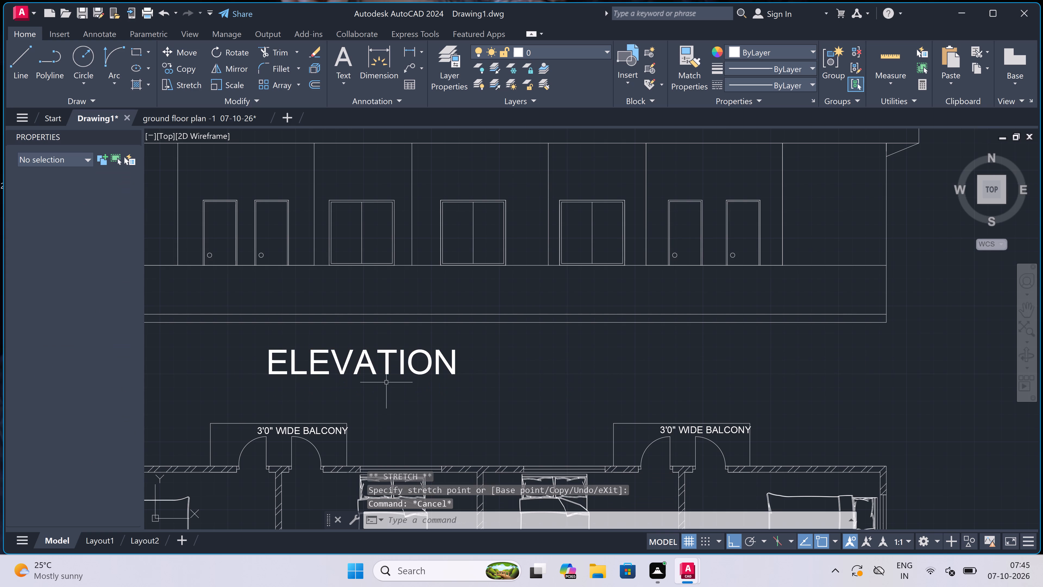
Move the ELEVATION title horizontally to the right so it sits nearly centred beneath the elevation.
{"action": "scroll", "coordinate": [407, 368], "scroll_direction": "down", "scroll_amount": 5}
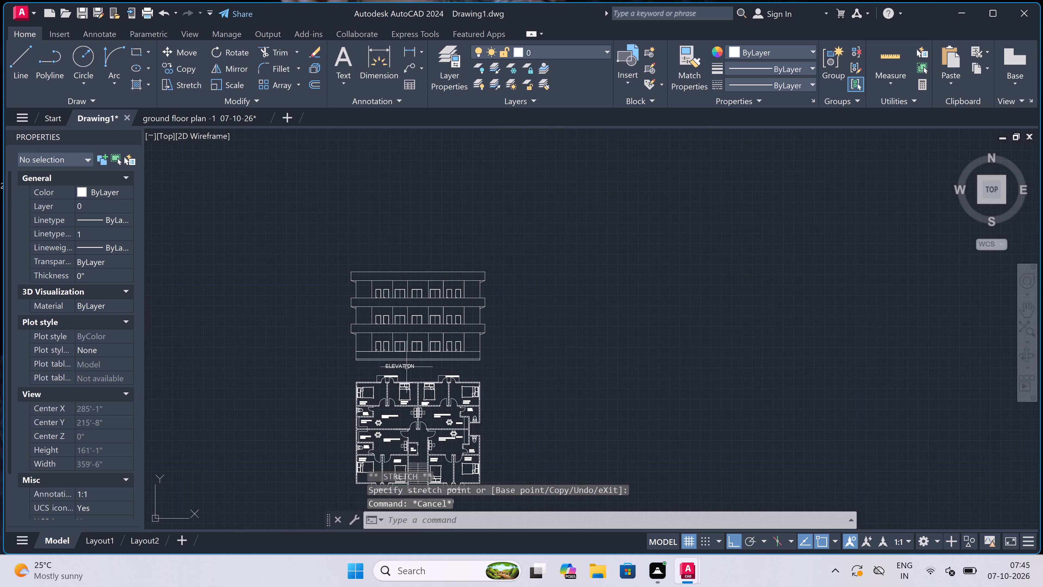
{"action": "scroll", "coordinate": [405, 365], "scroll_direction": "up", "scroll_amount": 3}
{"action": "left_click", "coordinate": [405, 365]}
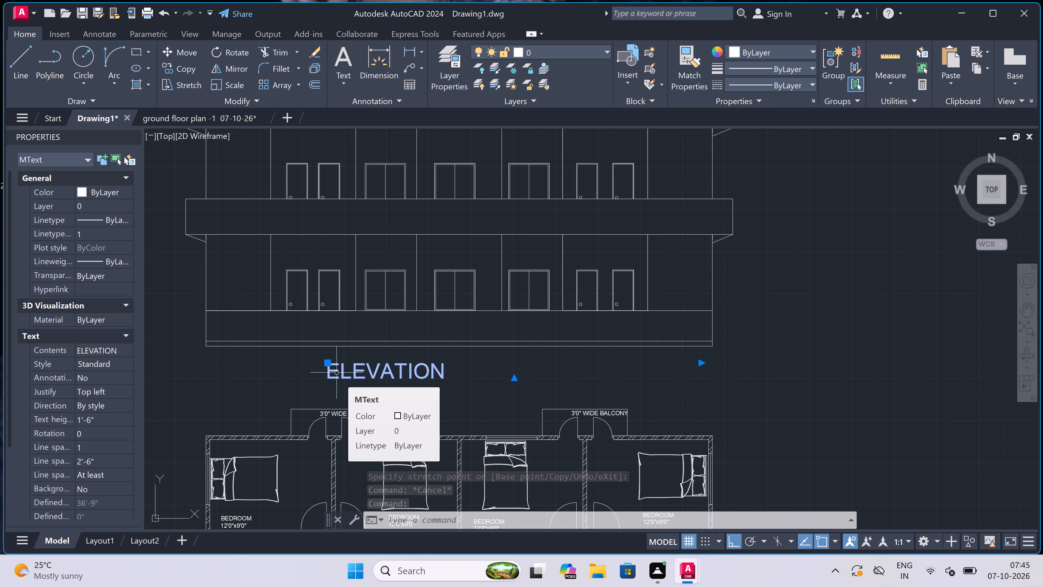
{"action": "left_click", "coordinate": [331, 362]}
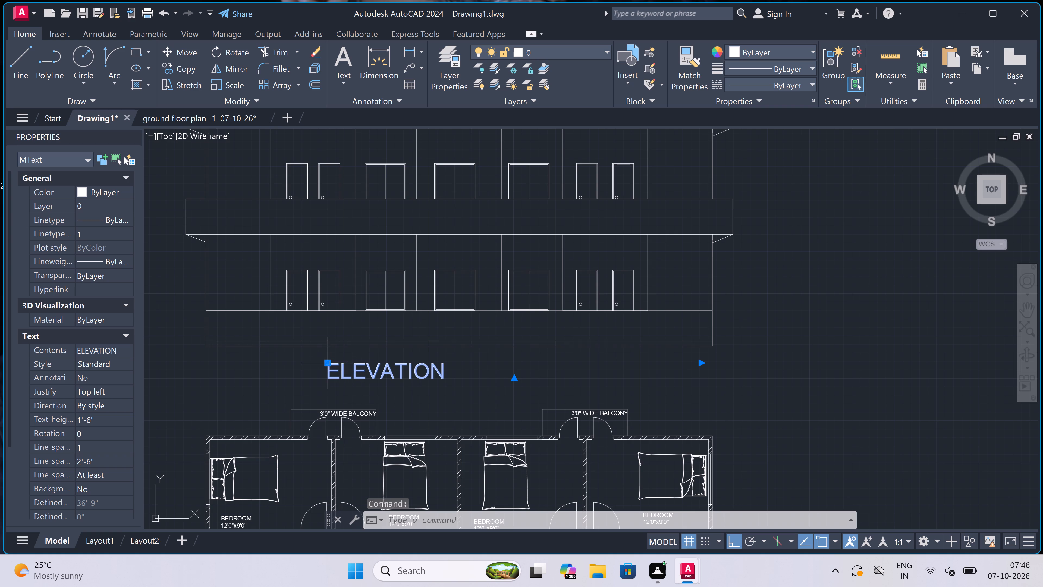
{"action": "left_click", "coordinate": [325, 362]}
{"action": "left_click", "coordinate": [364, 358]}
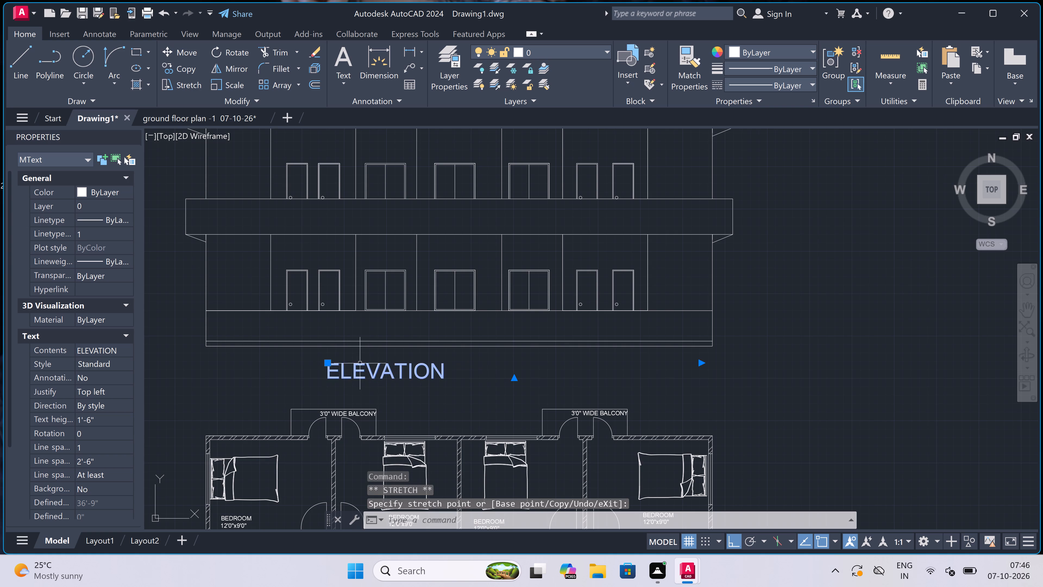
{"action": "left_click", "coordinate": [327, 361]}
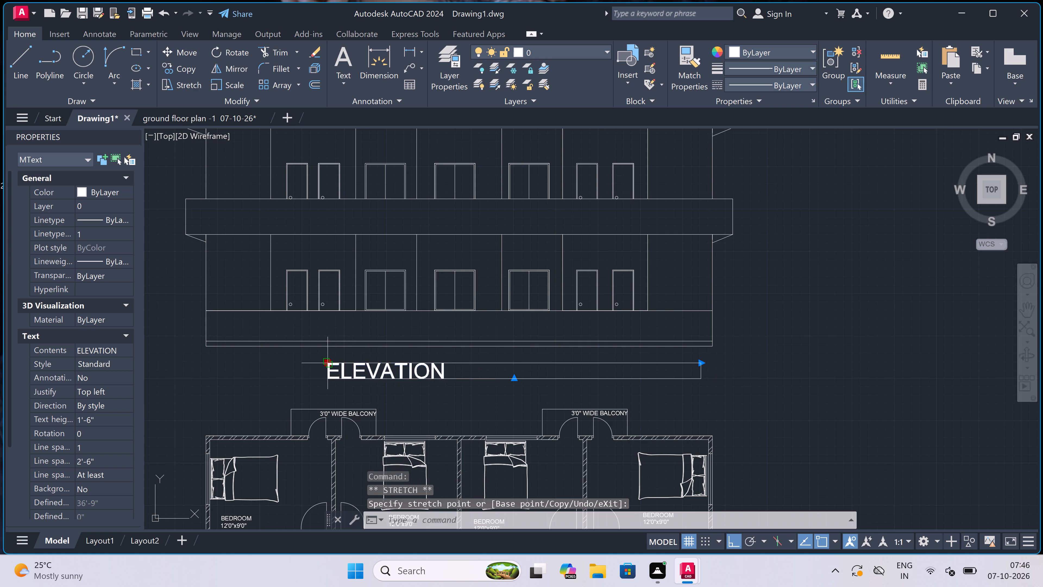
{"action": "scroll", "coordinate": [371, 363], "scroll_direction": "up", "scroll_amount": 3}
{"action": "left_click", "coordinate": [400, 355]}
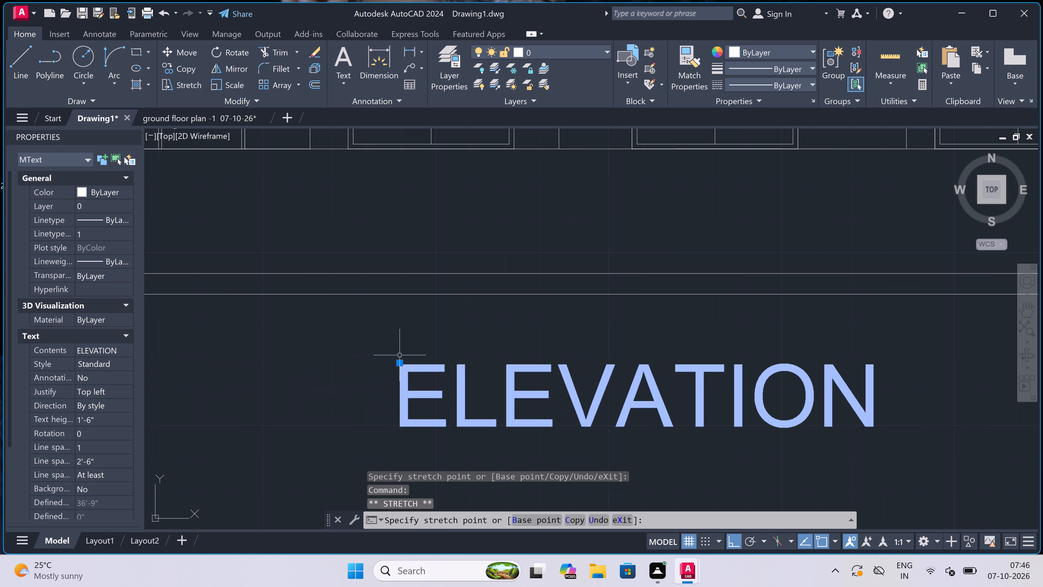
{"action": "key", "text": "Escape"}
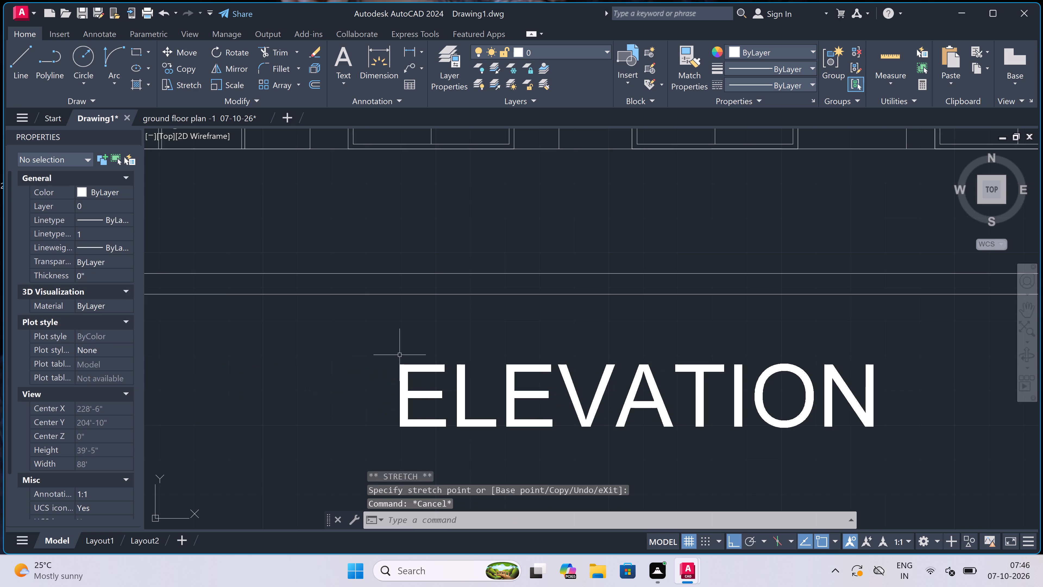
Draw a rectangular border enclosing the elevation, the floor plan and both of their titles.
{"action": "scroll", "coordinate": [400, 355], "scroll_direction": "down", "scroll_amount": 8}
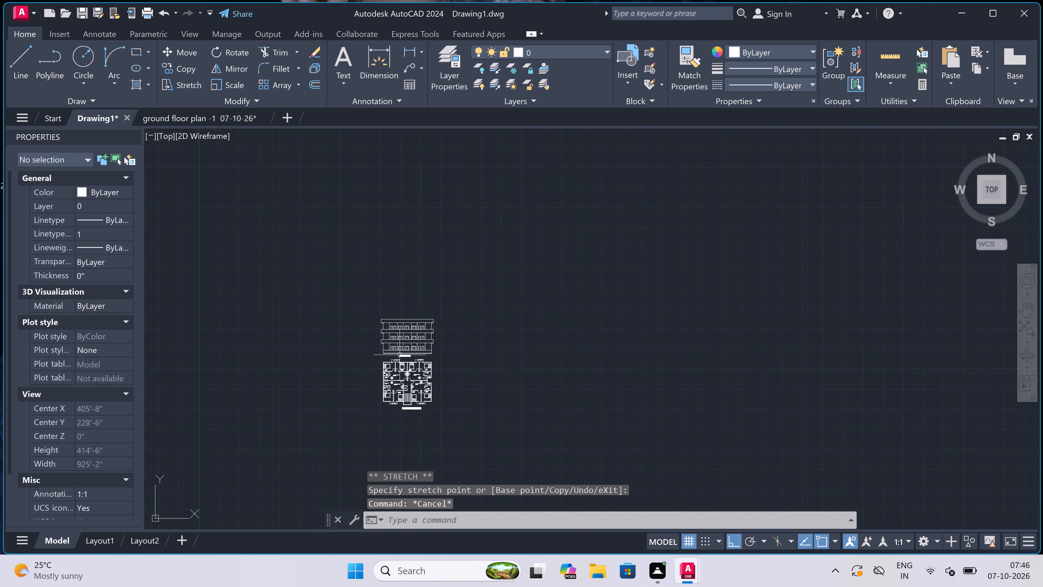
{"action": "scroll", "coordinate": [401, 395], "scroll_direction": "up", "scroll_amount": 1}
{"action": "type", "text": "REC"}
{"action": "key", "text": "space"}
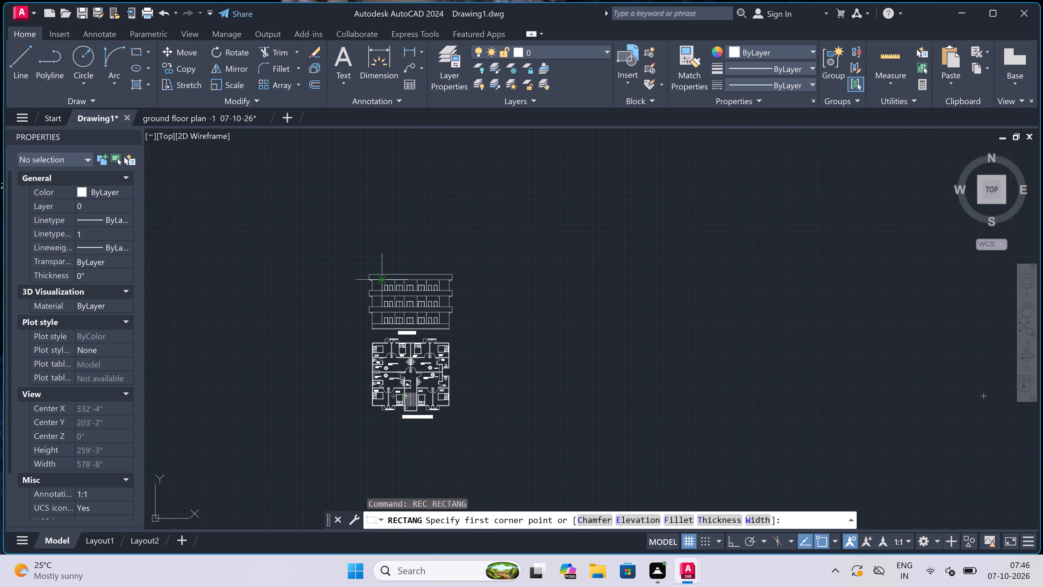
{"action": "left_click", "coordinate": [360, 261]}
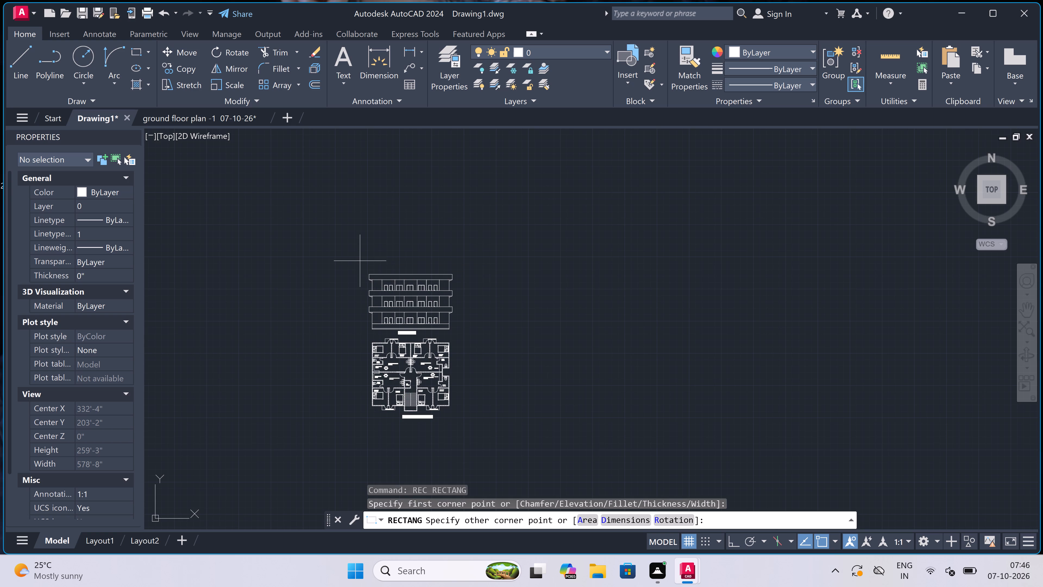
{"action": "left_click", "coordinate": [469, 434]}
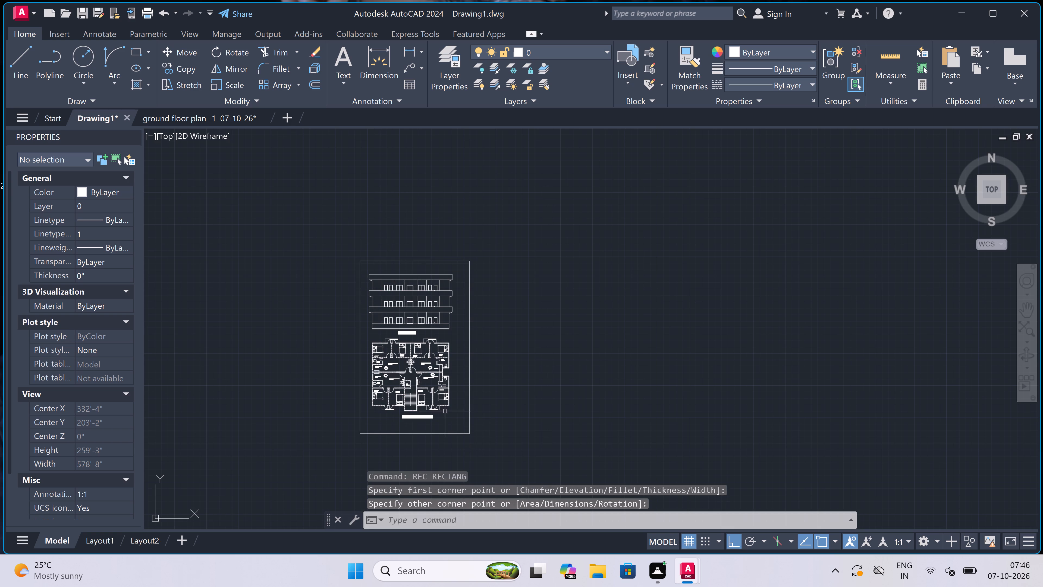
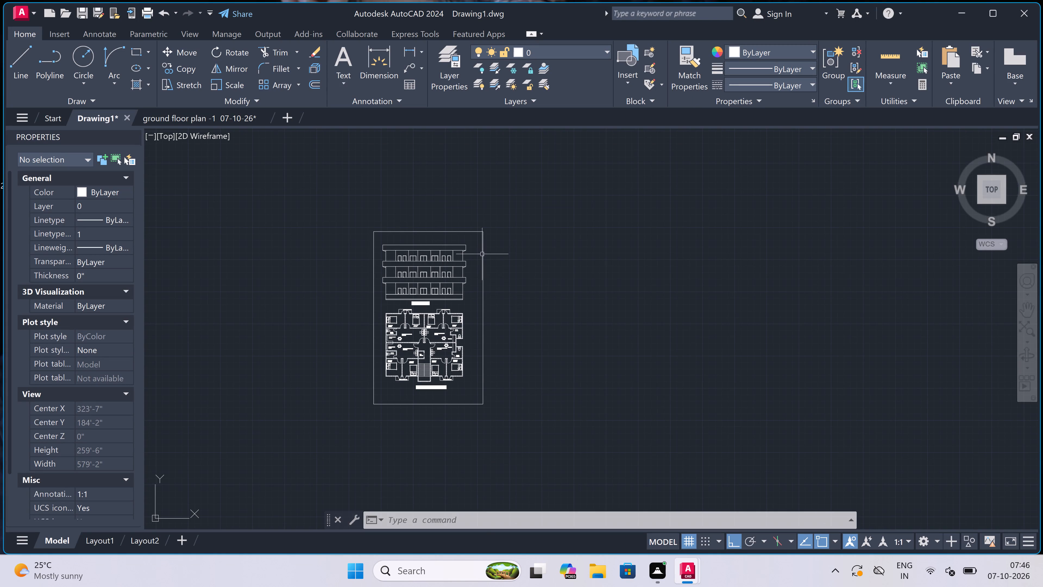
Inspect the framed elevation and first floor plan, checking the doors, windows, titles and surrounding border.
{"action": "scroll", "coordinate": [421, 230], "scroll_direction": "up", "scroll_amount": 2}
{"action": "scroll", "coordinate": [463, 308], "scroll_direction": "up", "scroll_amount": 2}
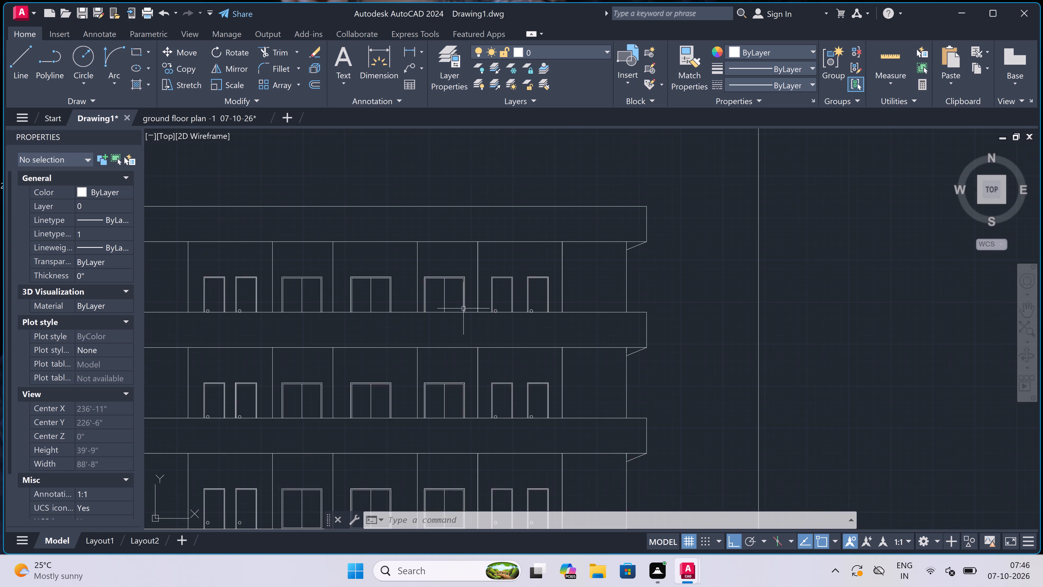
{"action": "scroll", "coordinate": [464, 308], "scroll_direction": "down", "scroll_amount": 3}
{"action": "scroll", "coordinate": [439, 374], "scroll_direction": "up", "scroll_amount": 3}
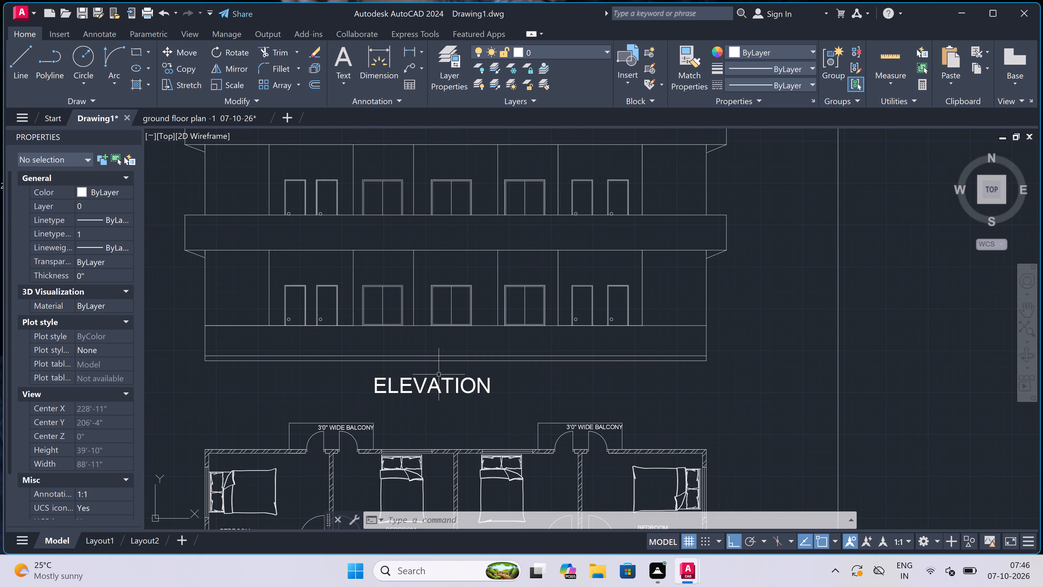
{"action": "scroll", "coordinate": [441, 370], "scroll_direction": "down", "scroll_amount": 1}
{"action": "scroll", "coordinate": [459, 330], "scroll_direction": "up", "scroll_amount": 3}
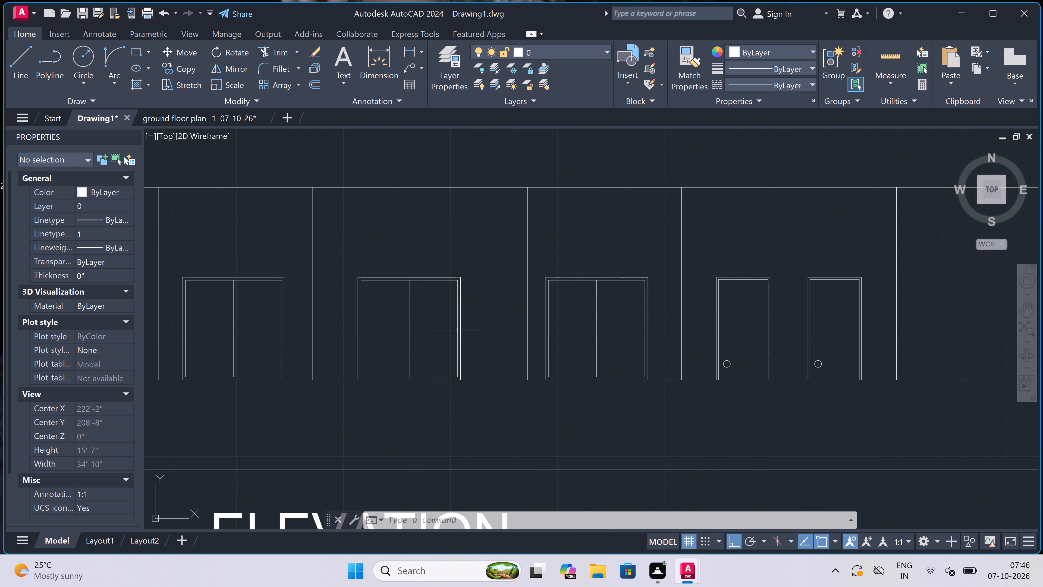
{"action": "scroll", "coordinate": [459, 330], "scroll_direction": "down", "scroll_amount": 3}
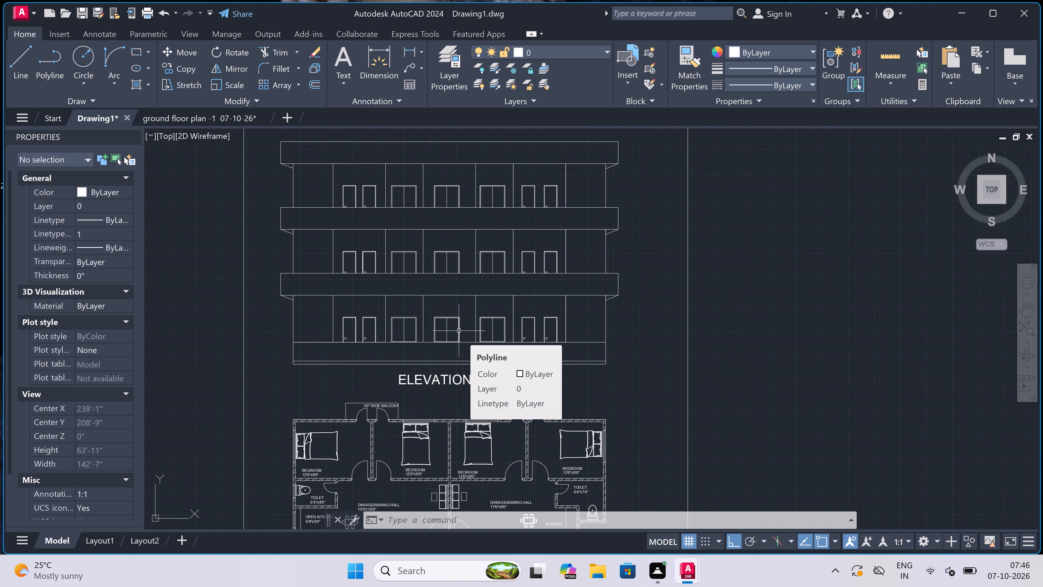
{"action": "scroll", "coordinate": [459, 331], "scroll_direction": "down", "scroll_amount": 1}
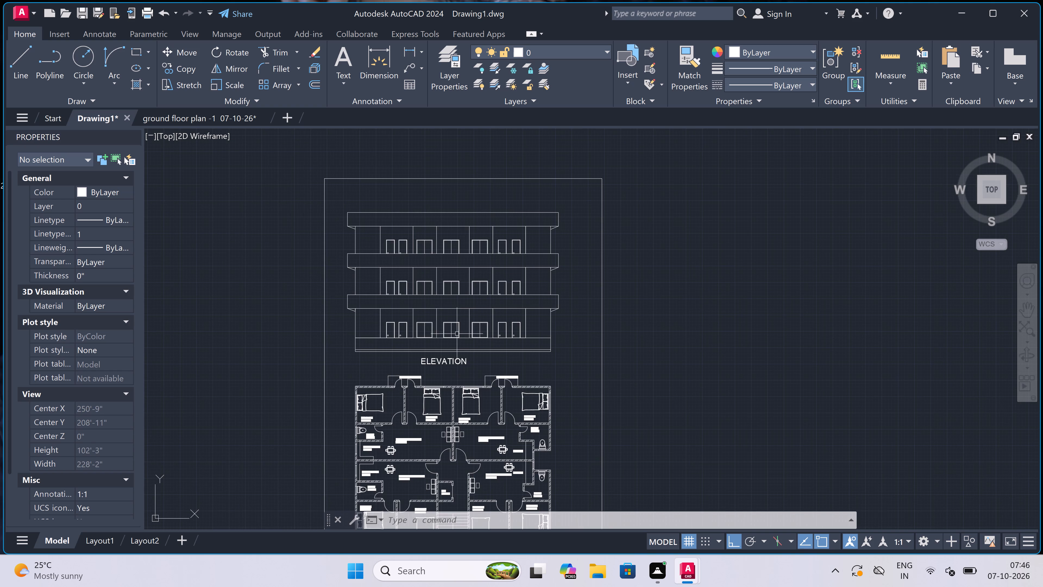
{"action": "scroll", "coordinate": [443, 348], "scroll_direction": "down", "scroll_amount": 2}
{"action": "scroll", "coordinate": [440, 389], "scroll_direction": "up", "scroll_amount": 2}
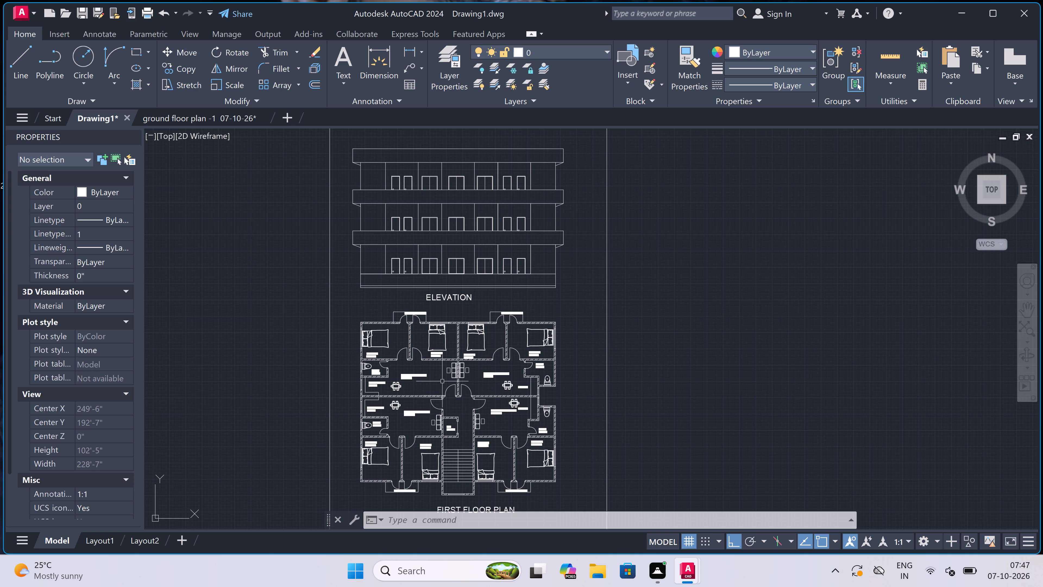
{"action": "scroll", "coordinate": [422, 450], "scroll_direction": "down", "scroll_amount": 2}
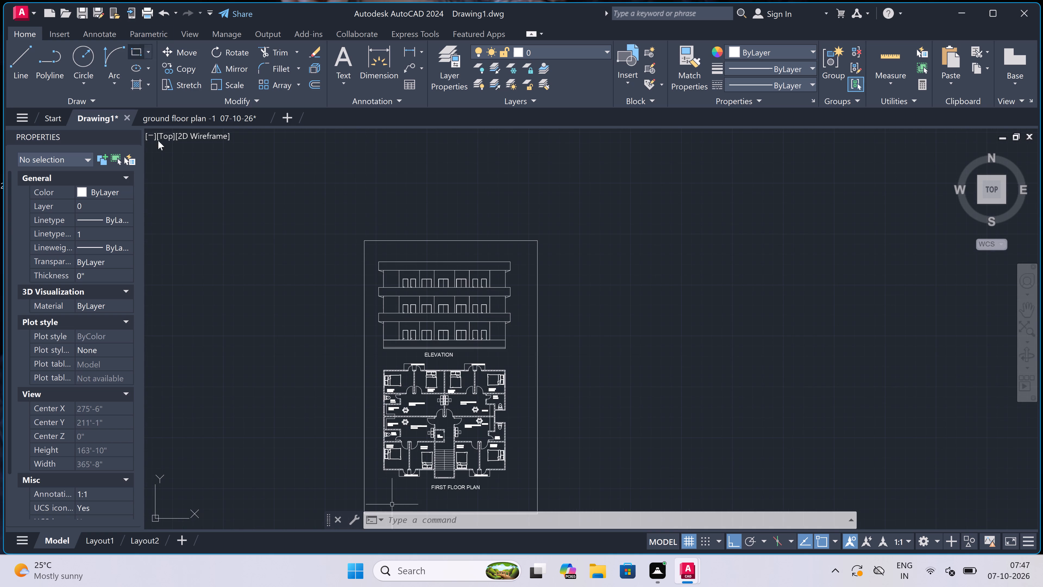
{"action": "scroll", "coordinate": [364, 213], "scroll_direction": "down", "scroll_amount": 1}
{"action": "scroll", "coordinate": [374, 367], "scroll_direction": "up", "scroll_amount": 1}
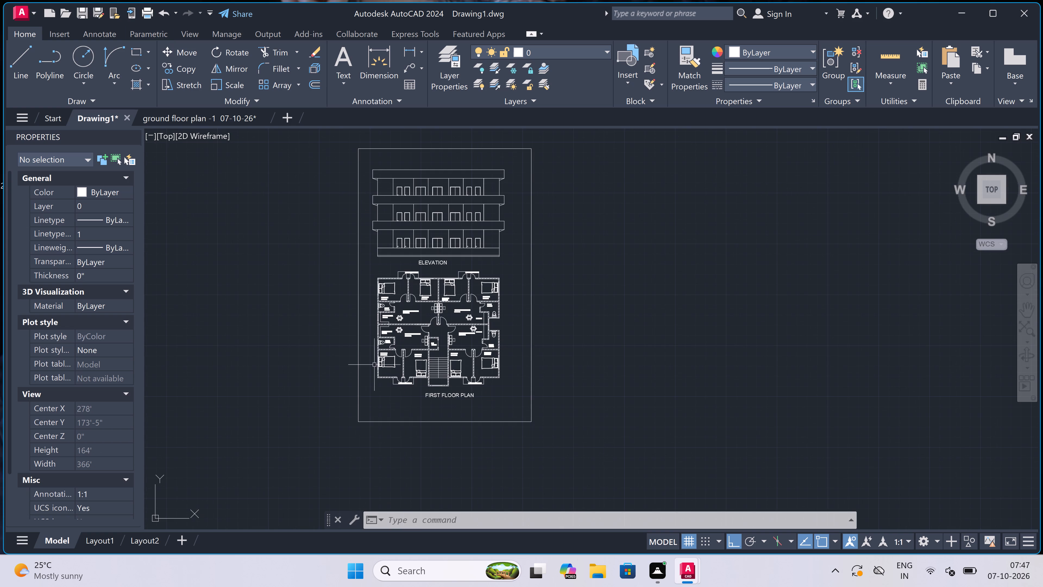
Start a plot of the model with the DWG To PDF.pc3 plotter on ISO A4 (297.00 x 210.00 MM) paper.
{"action": "key", "text": "ctrl+p"}
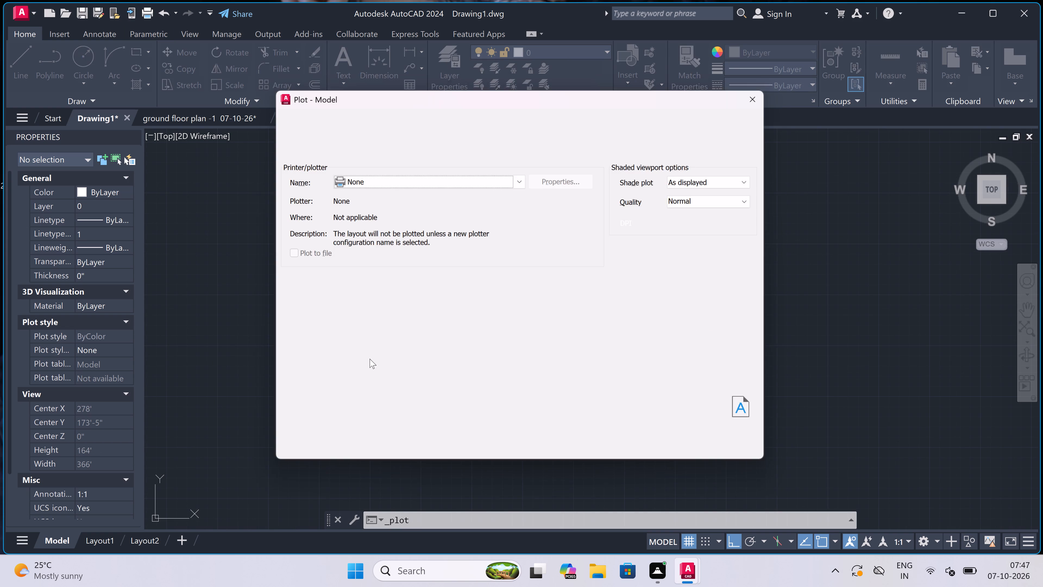
{"action": "left_click", "coordinate": [387, 182]}
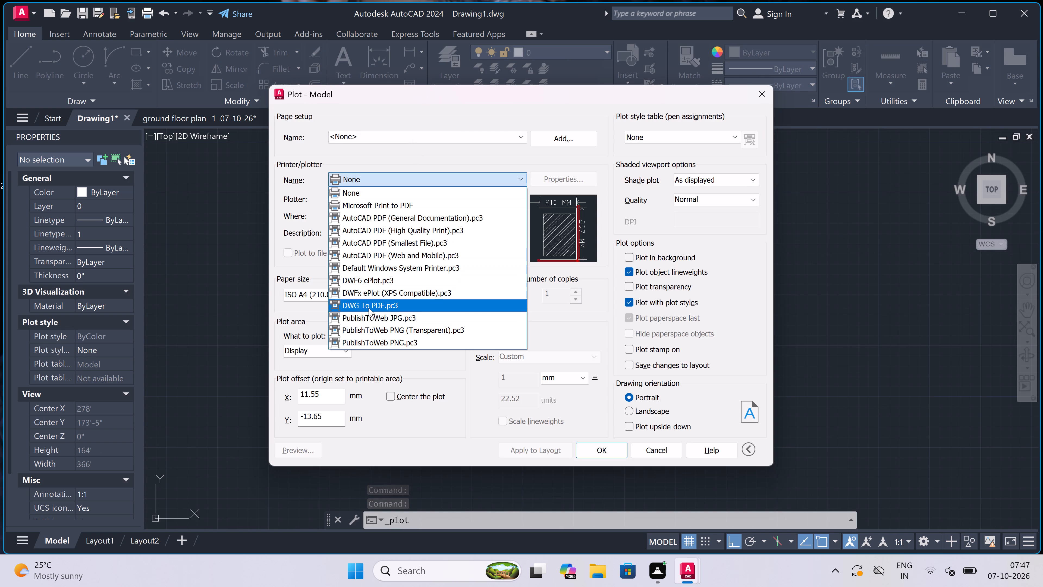
{"action": "left_click", "coordinate": [368, 307]}
{"action": "left_click", "coordinate": [366, 298]}
{"action": "left_click", "coordinate": [358, 315]}
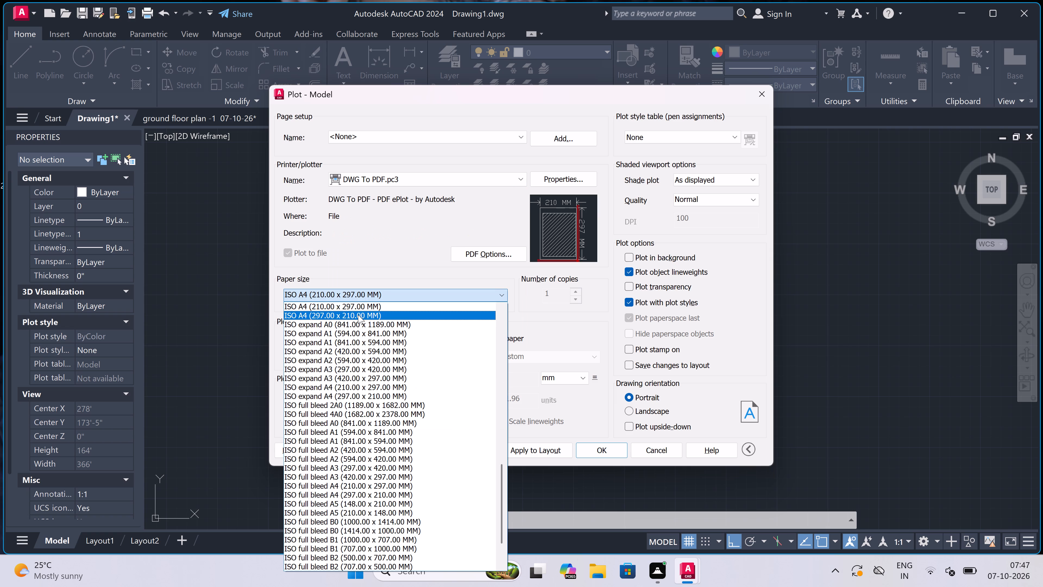
Define the plot area as a window spanning opposite corners of the rectangular border around both drawings.
{"action": "left_click", "coordinate": [323, 352]}
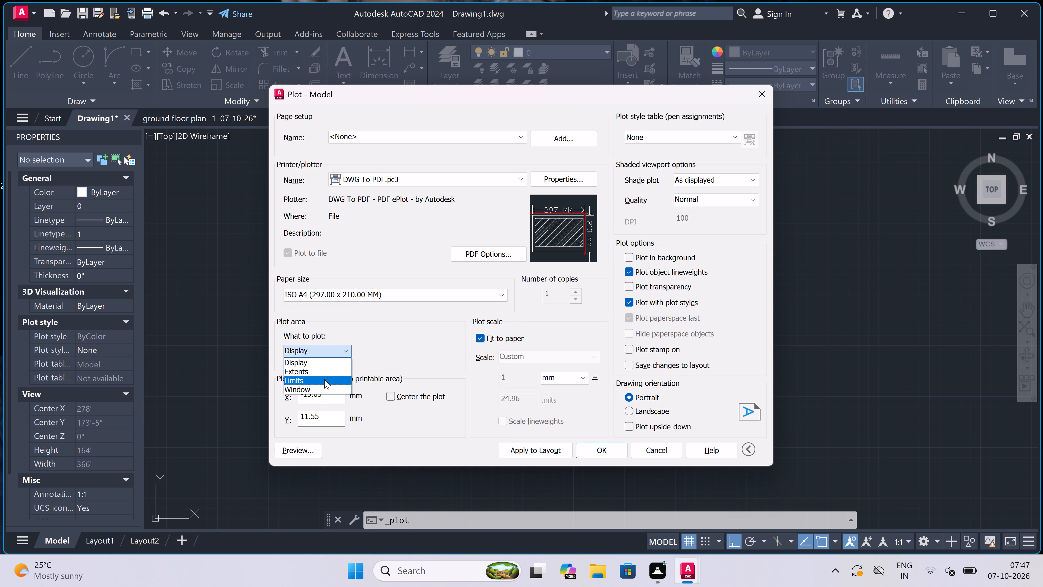
{"action": "left_click", "coordinate": [316, 391]}
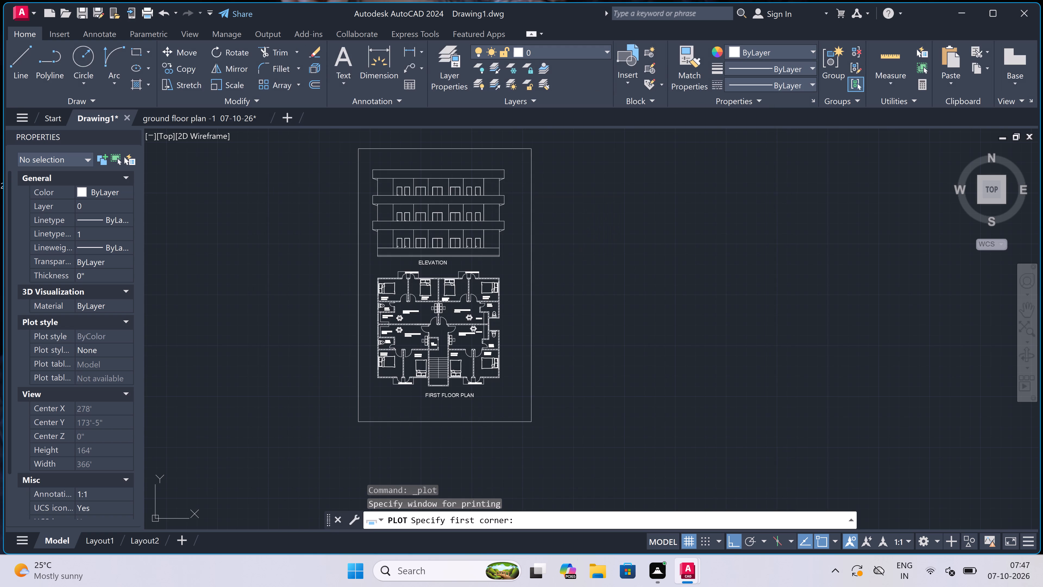
{"action": "left_click", "coordinate": [355, 150]}
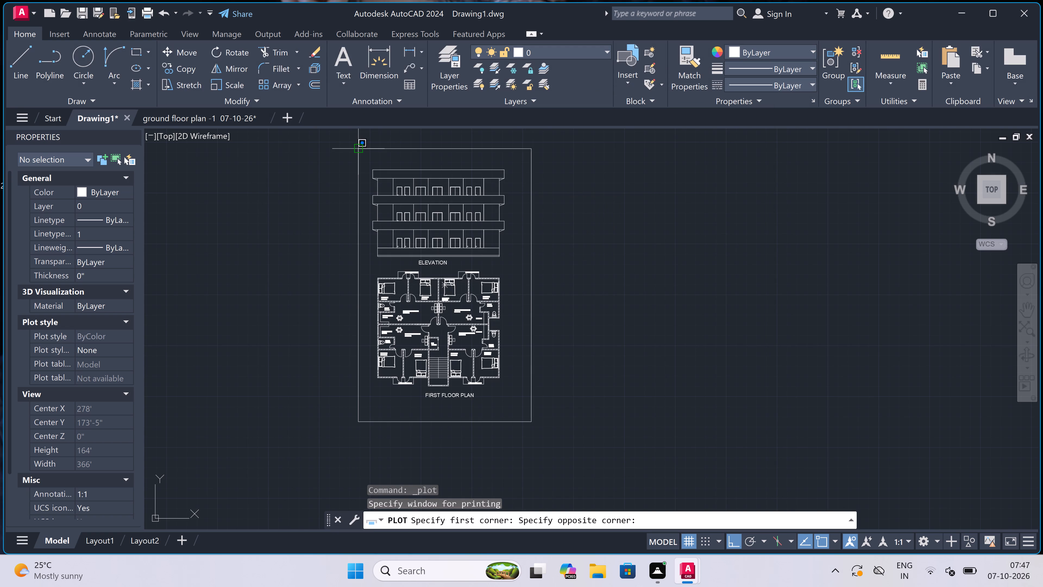
{"action": "left_click", "coordinate": [531, 426]}
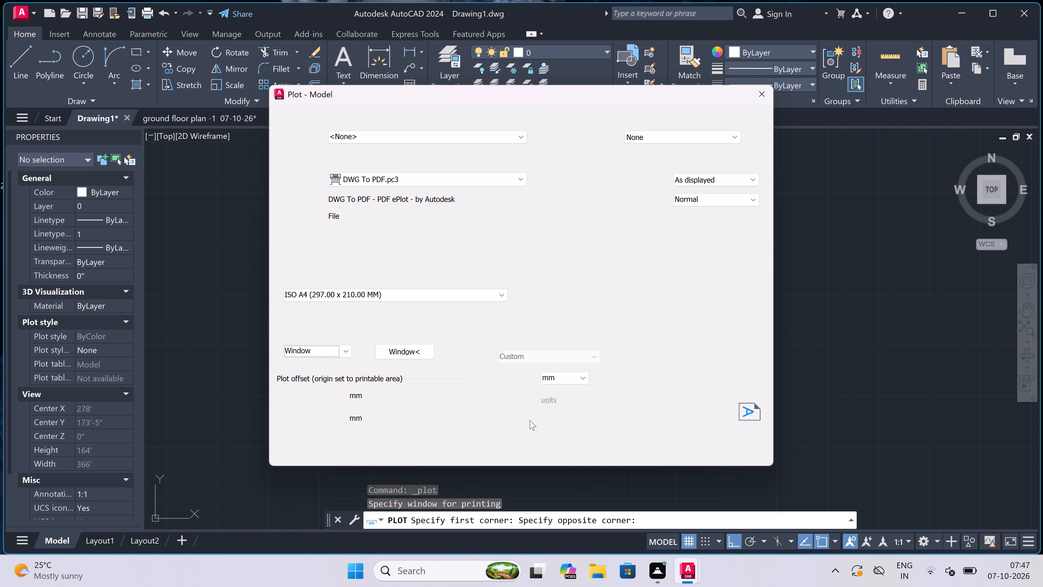
Assign the acad.ctb plot style table, center the plot on the sheet and apply the plot settings to the layout.
{"action": "left_click", "coordinate": [637, 136]}
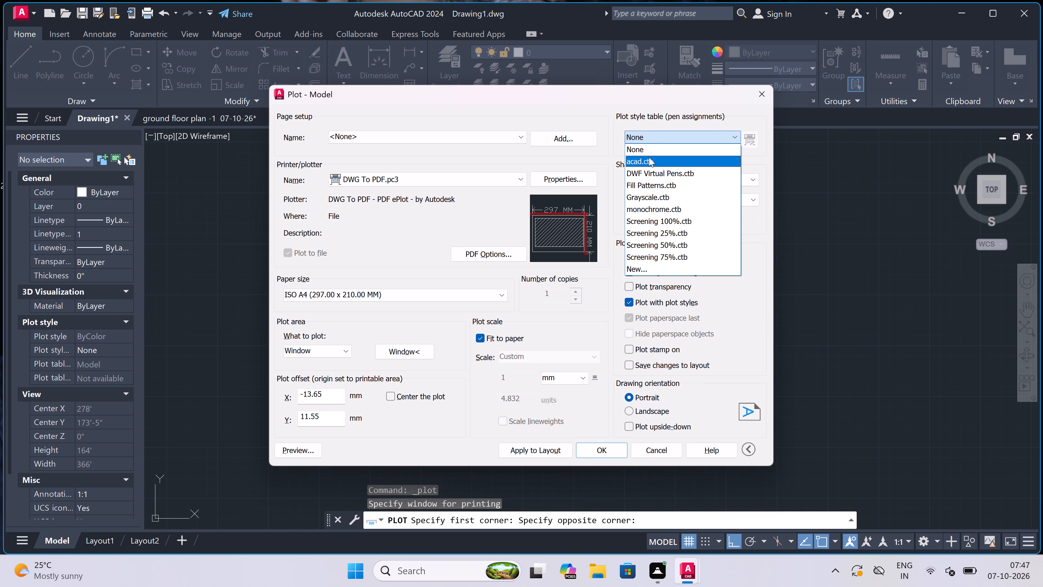
{"action": "left_click", "coordinate": [649, 157]}
{"action": "left_click", "coordinate": [520, 315]}
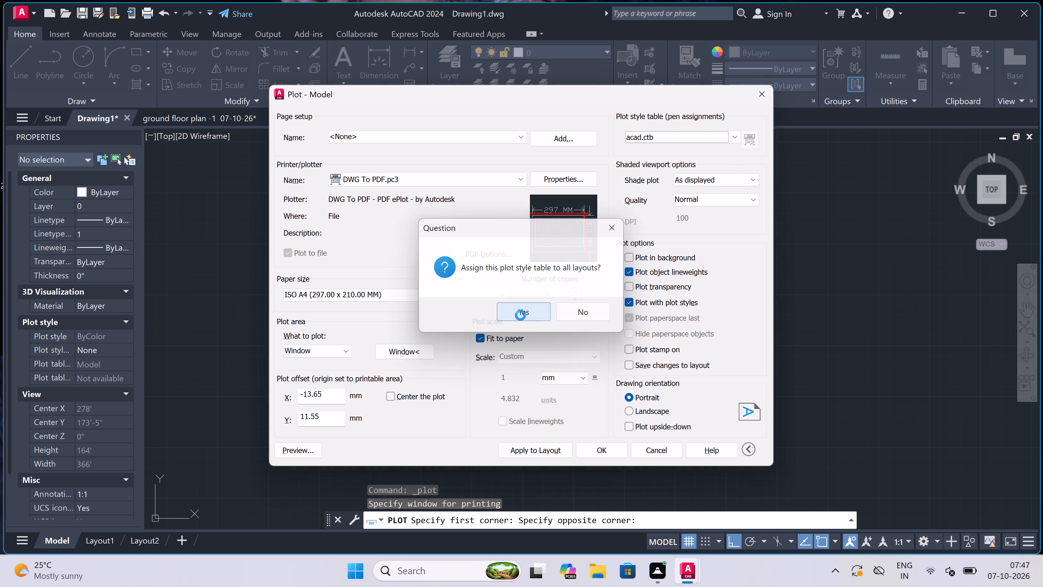
{"action": "left_click", "coordinate": [391, 396]}
{"action": "left_click", "coordinate": [530, 449]}
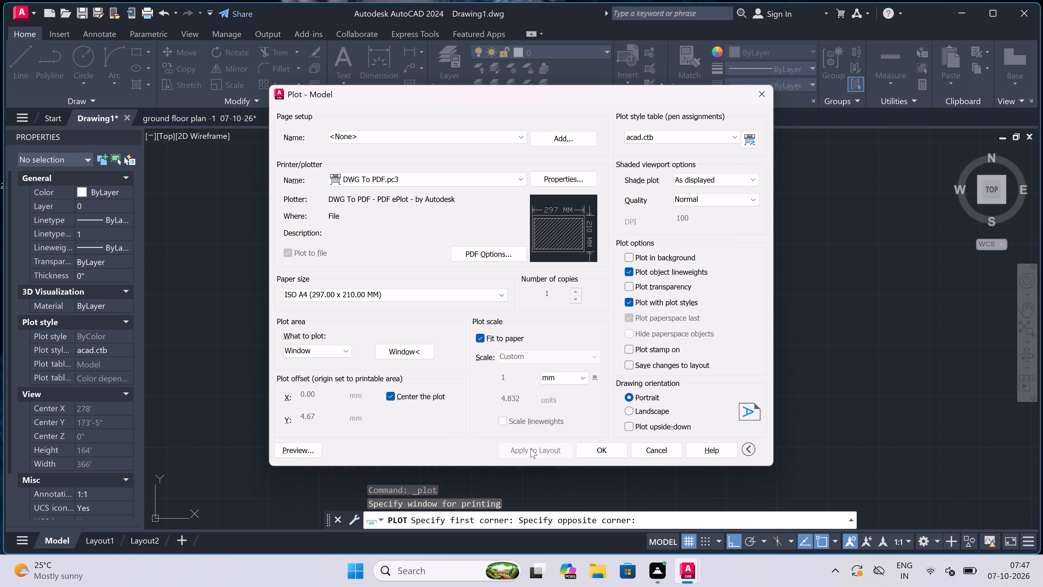
Plot to a PDF file named FIRST FLOOR PLAN -2 07-10-26 in the Documents folder.
{"action": "left_click", "coordinate": [592, 448]}
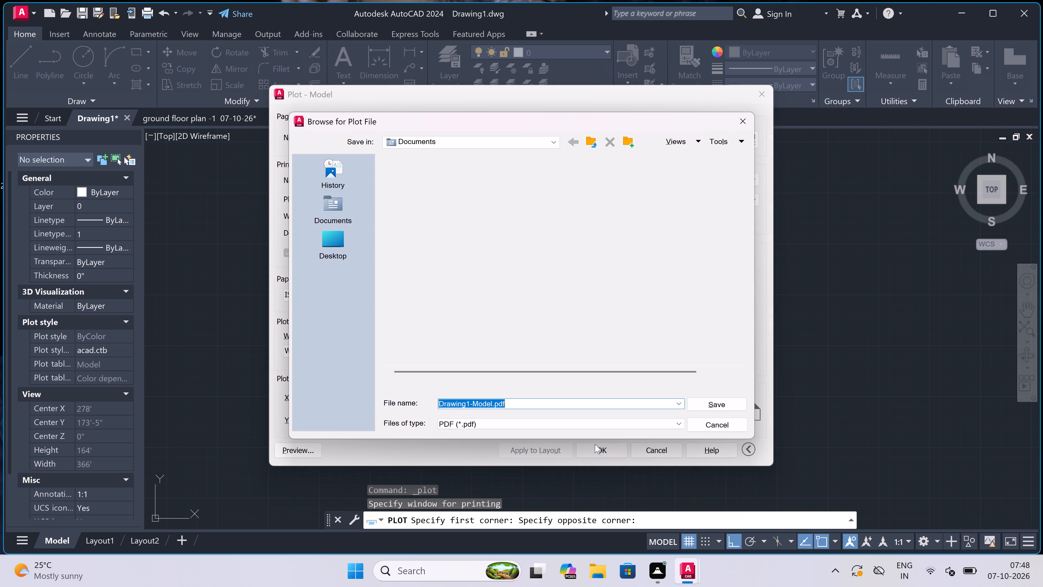
{"action": "key", "text": "BackSpace"}
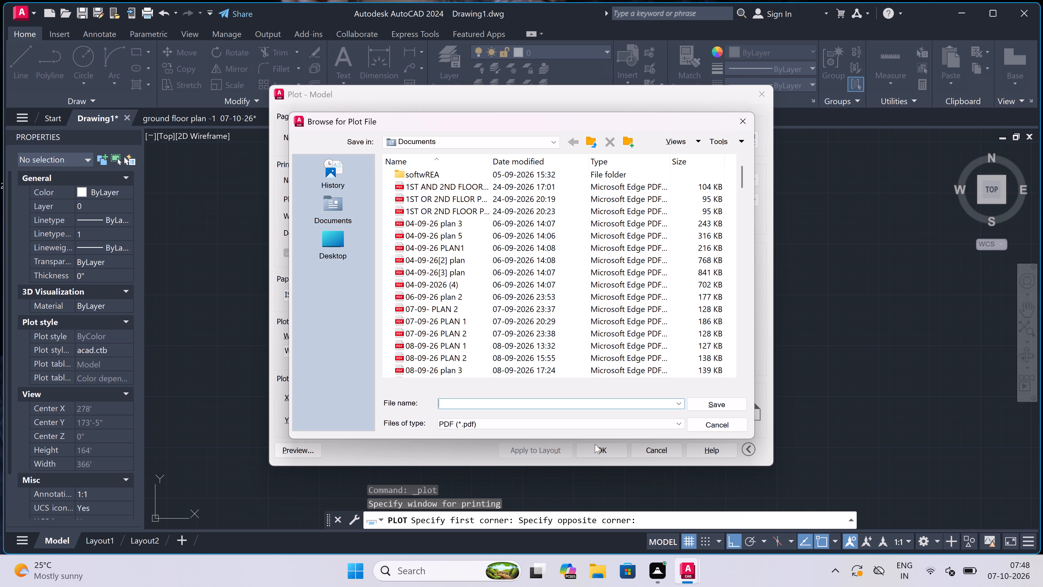
{"action": "type", "text": "FIR"}
{"action": "type", "text": "ST"}
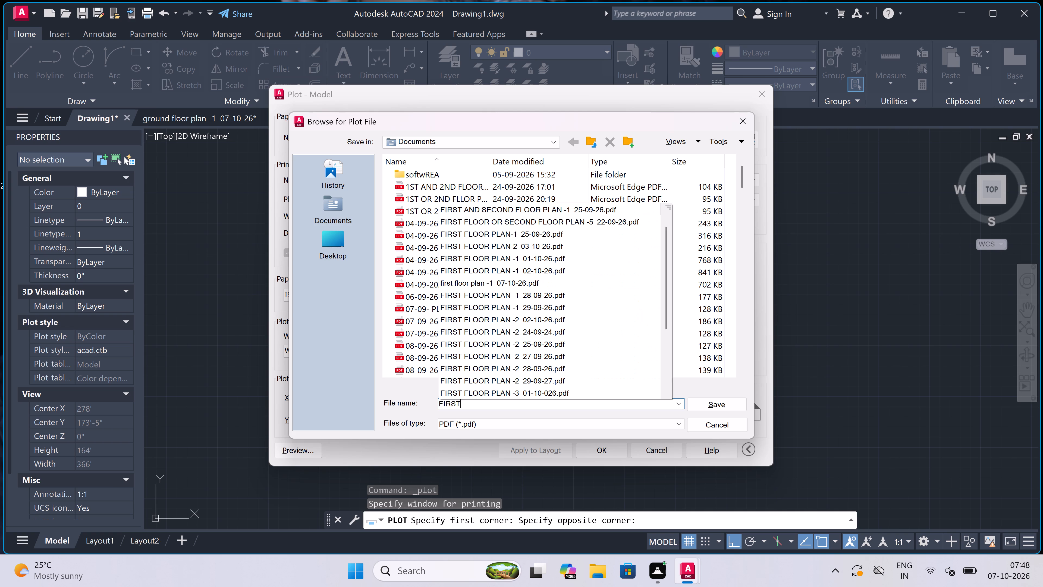
{"action": "key", "text": "space"}
{"action": "type", "text": "FLOOR"}
{"action": "key", "text": "space"}
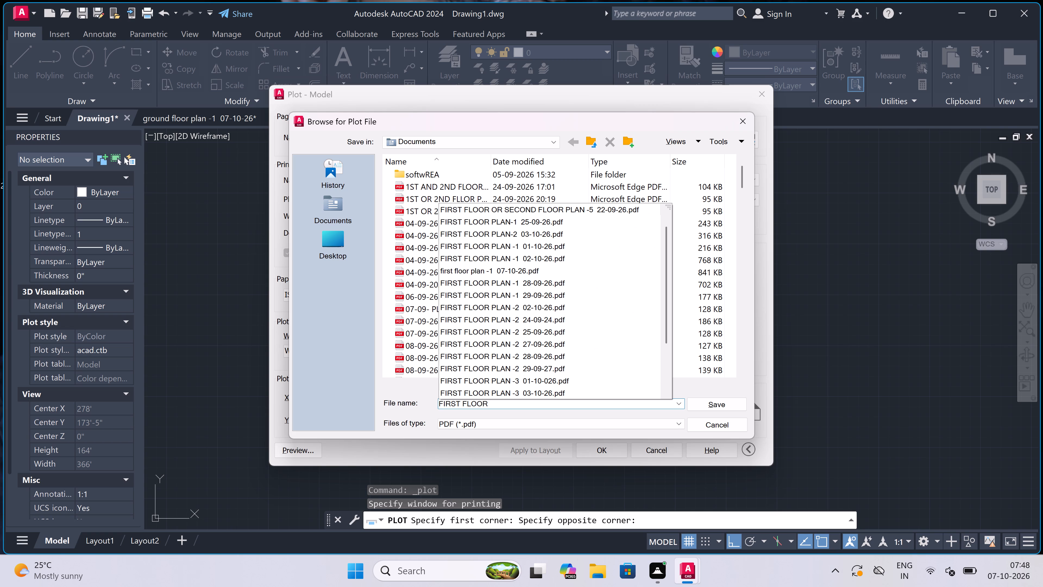
{"action": "type", "text": "PLAN -2 07-10-26"}
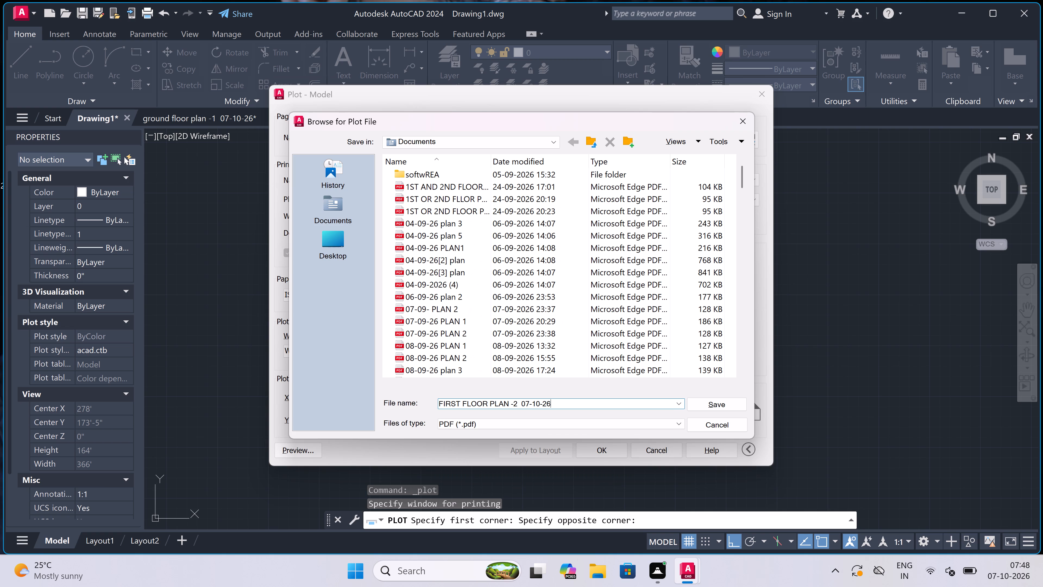
{"action": "left_click", "coordinate": [714, 402]}
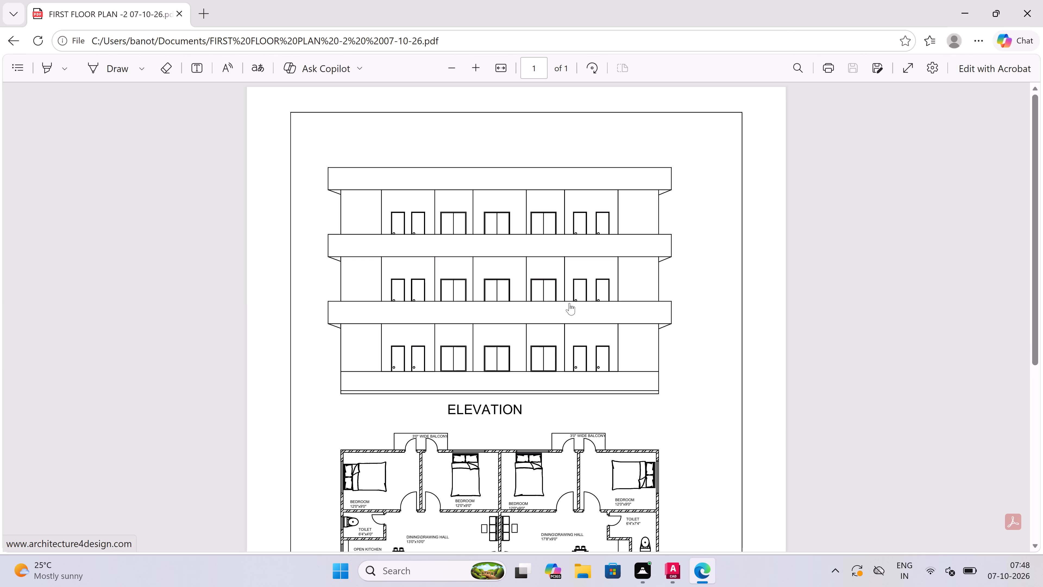
Review the elevation and floor plan in the plotted PDF, then close it and return to the drawing.
{"action": "scroll", "coordinate": [570, 291], "scroll_direction": "down", "scroll_amount": 5}
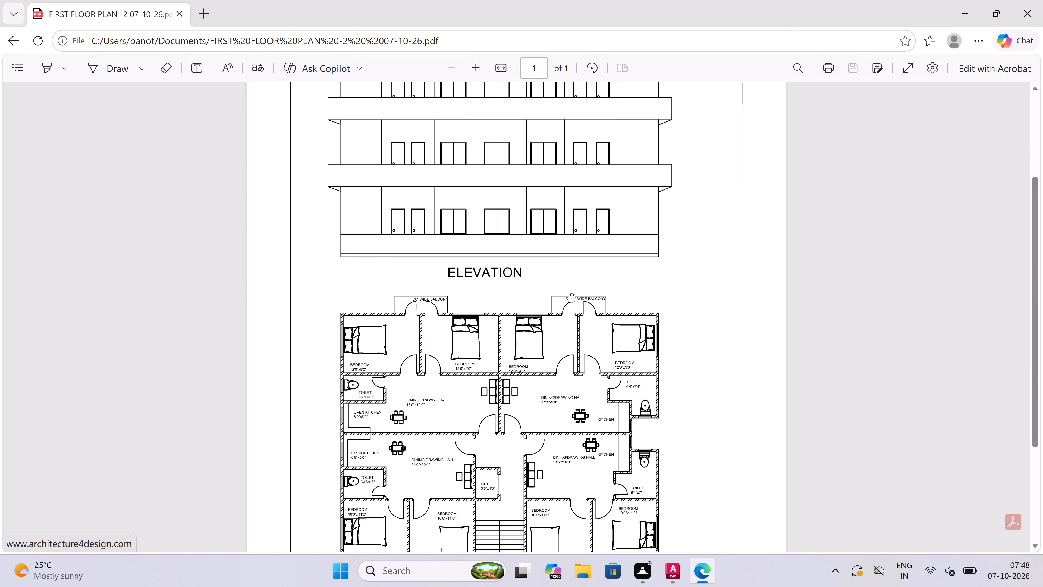
{"action": "scroll", "coordinate": [570, 291], "scroll_direction": "up", "scroll_amount": 2}
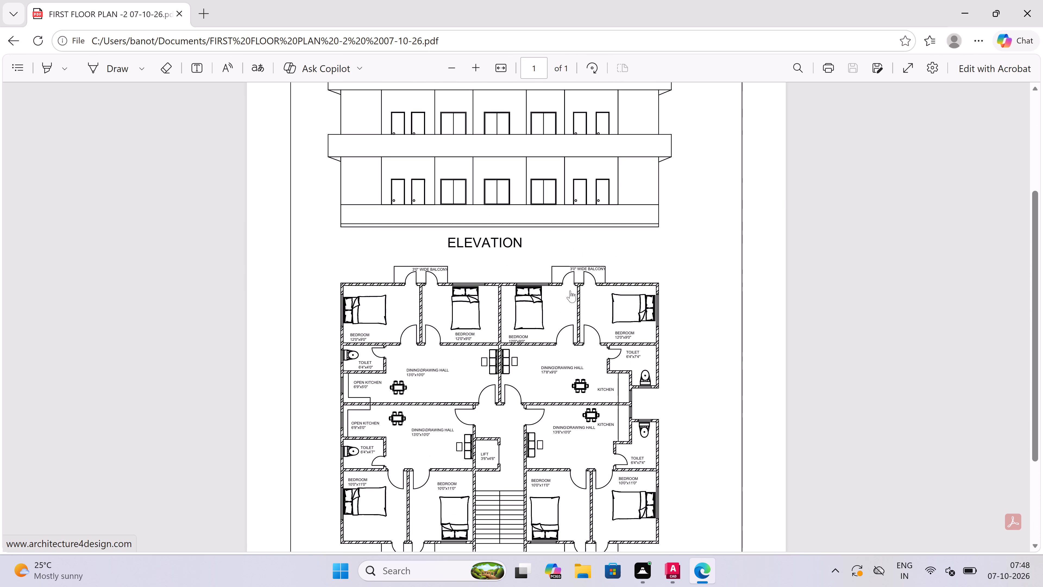
{"action": "left_click", "coordinate": [1033, 7]}
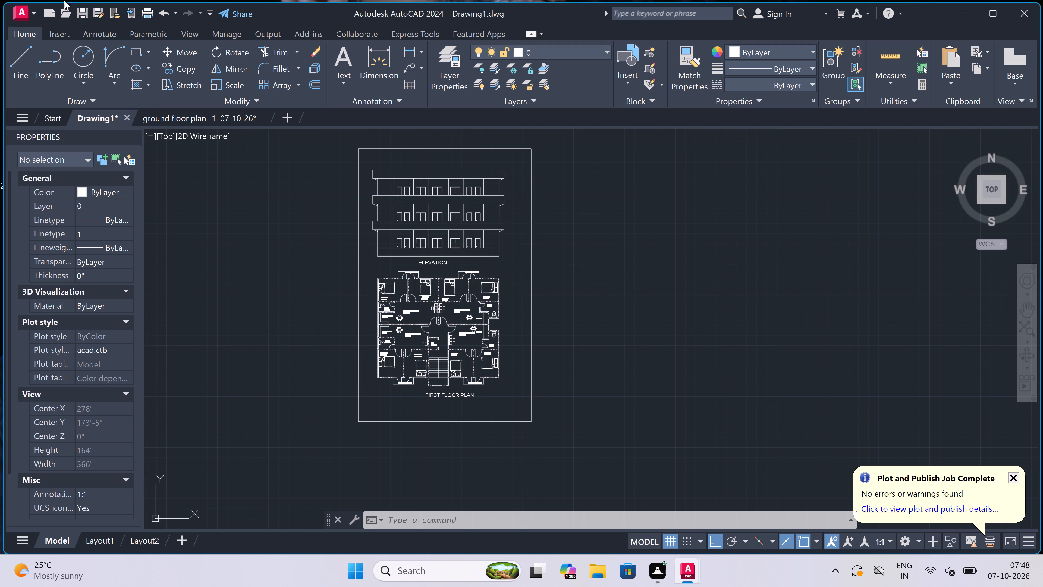
Save the drawing as a new AutoCAD 2018 file named FIRST FLOOR PLAN-2 07-10-26 in the Downloads folder.
{"action": "left_click", "coordinate": [23, 10]}
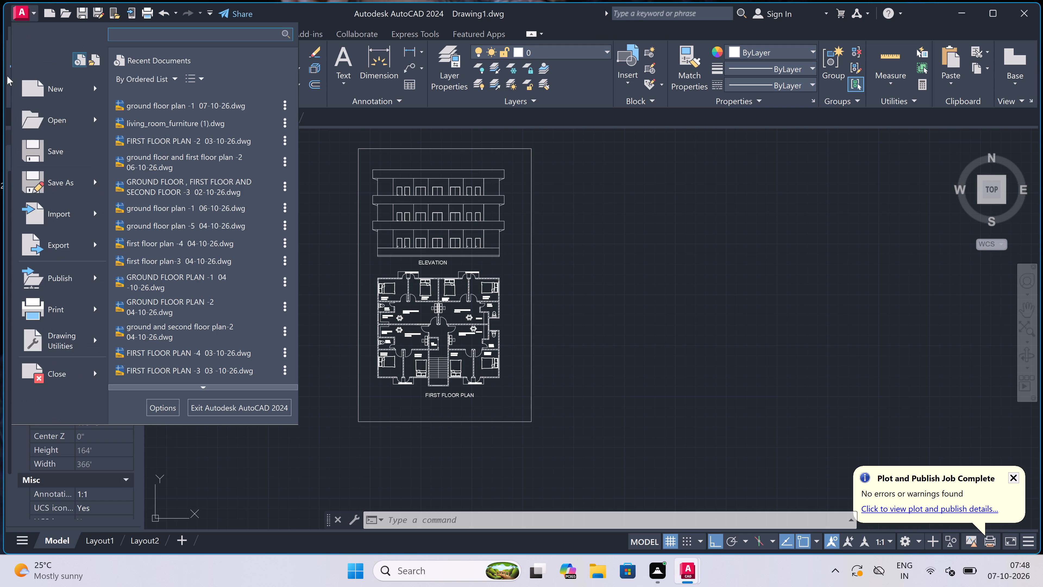
{"action": "left_click", "coordinate": [49, 180]}
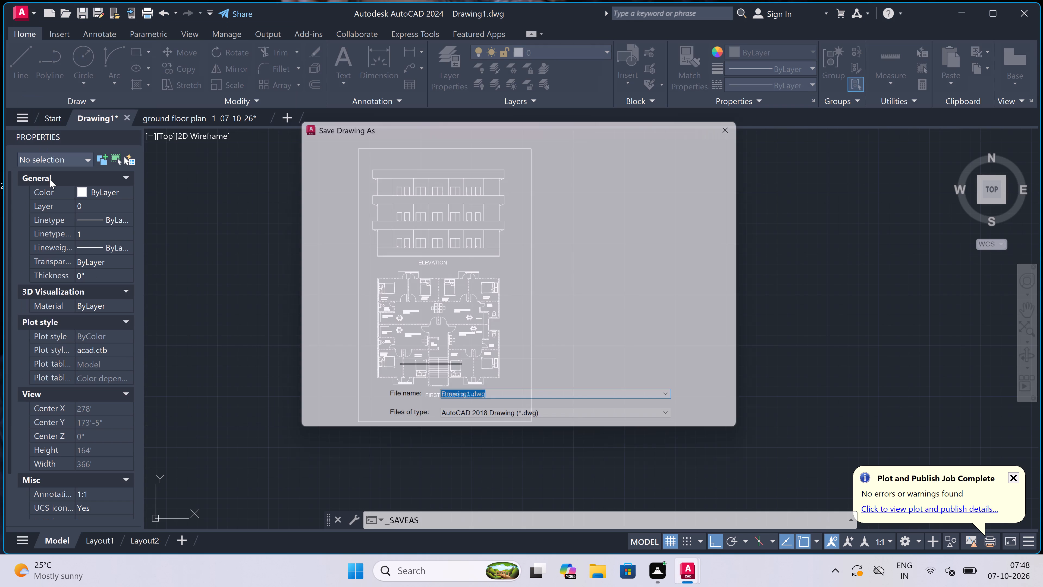
{"action": "key", "text": "BackSpace"}
{"action": "type", "text": "FIRST"}
{"action": "key", "text": "space"}
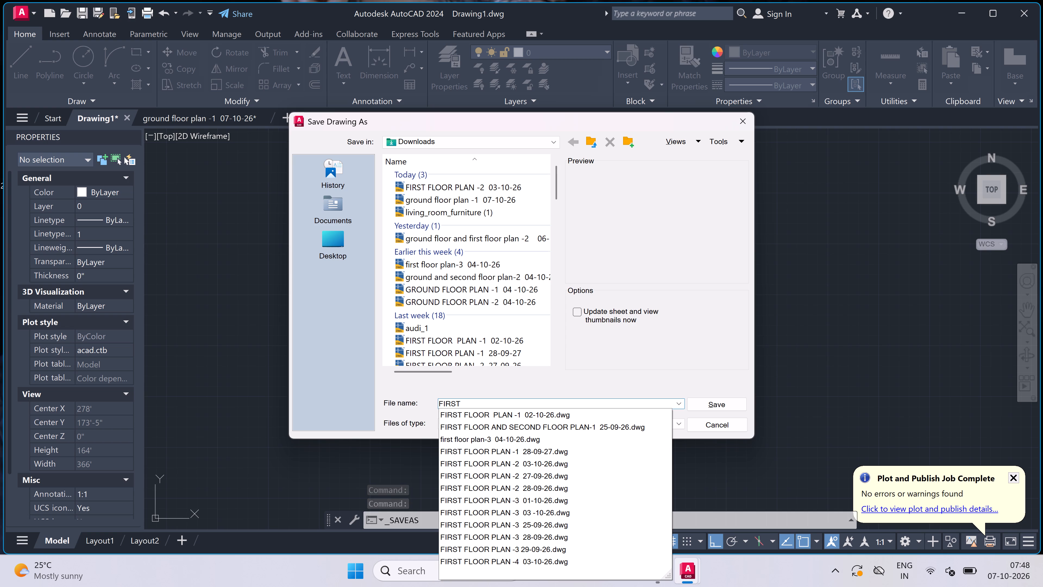
{"action": "type", "text": "FLOOR PLAN"}
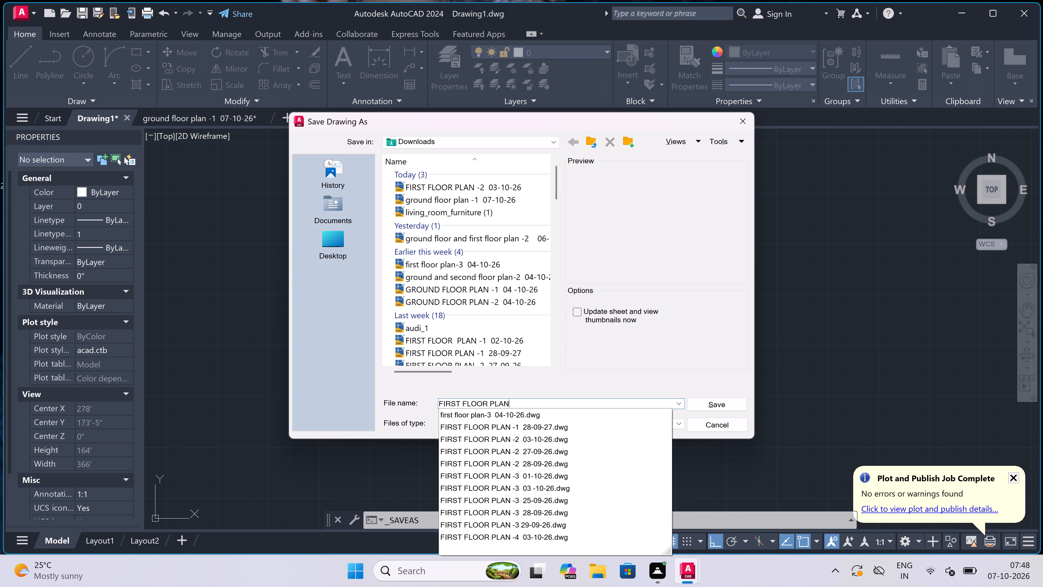
{"action": "key", "text": "space"}
{"action": "type", "text": "2"}
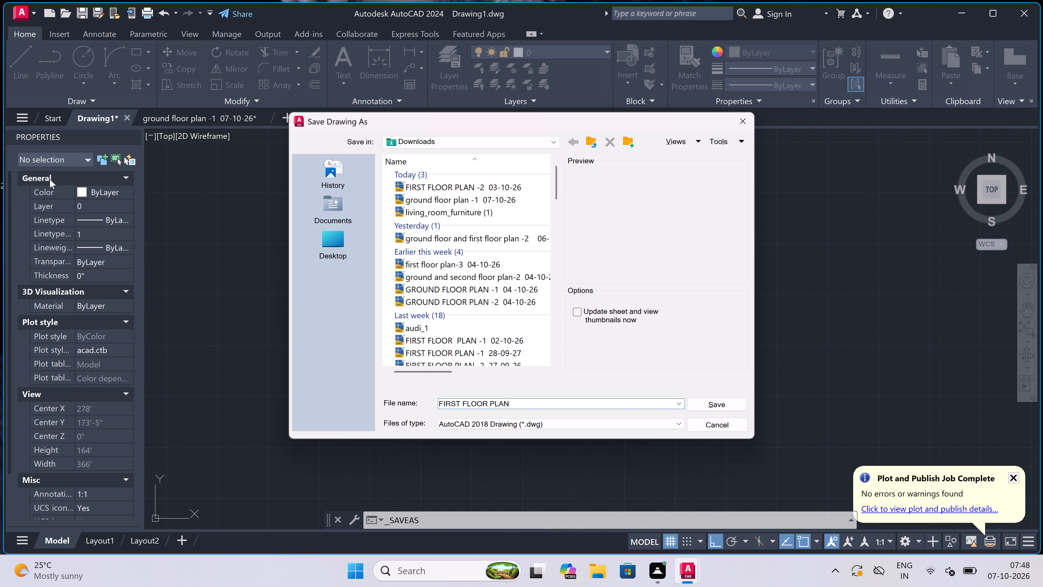
{"action": "key", "text": "space"}
{"action": "key", "text": "space"}
{"action": "key", "text": "BackSpace"}
{"action": "key", "text": "BackSpace"}
{"action": "key", "text": "BackSpace"}
{"action": "key", "text": "BackSpace"}
{"action": "type", "text": "-2"}
{"action": "key", "text": "space"}
{"action": "key", "text": "space"}
{"action": "type", "text": "07"}
{"action": "type", "text": "-1"}
{"action": "type", "text": "0-"}
{"action": "key", "text": "2"}
{"action": "key", "text": "6"}
{"action": "left_click", "coordinate": [727, 401]}
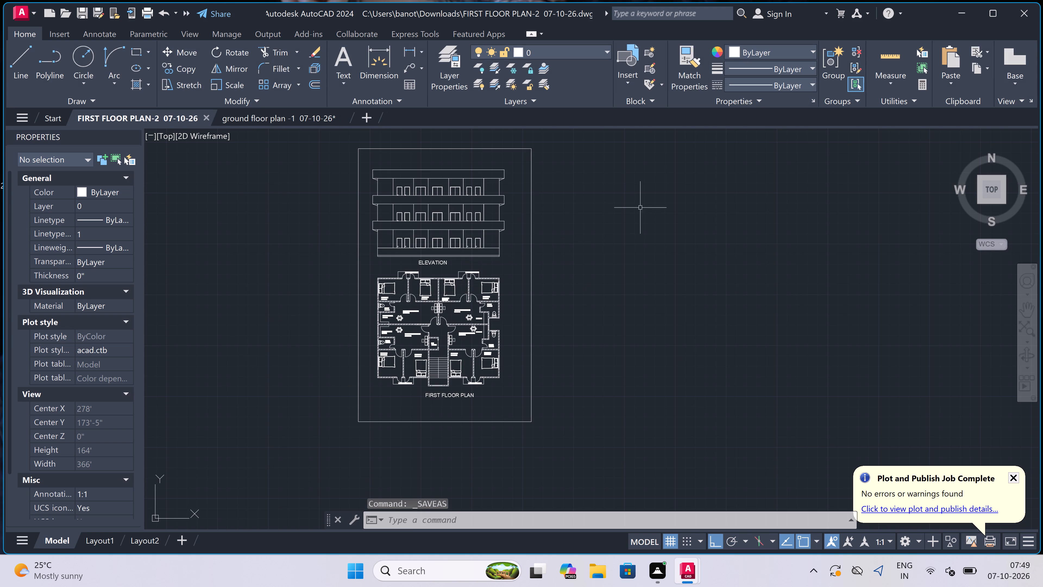
Quit AutoCAD, saving the pending changes to the ground floor plan -1 07-10-26 drawing.
{"action": "left_click", "coordinate": [1011, 18]}
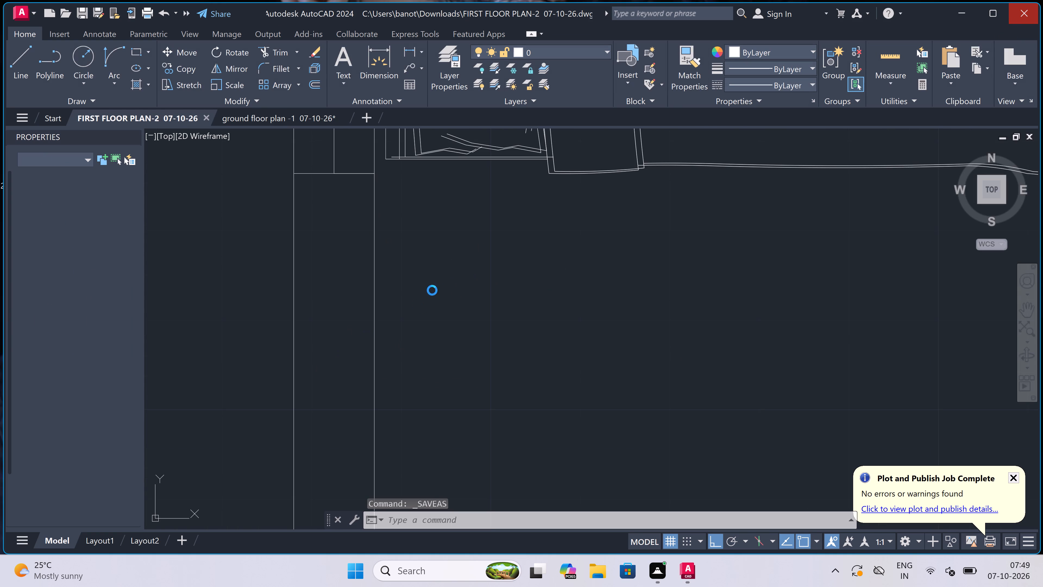
{"action": "double_click", "coordinate": [502, 307]}
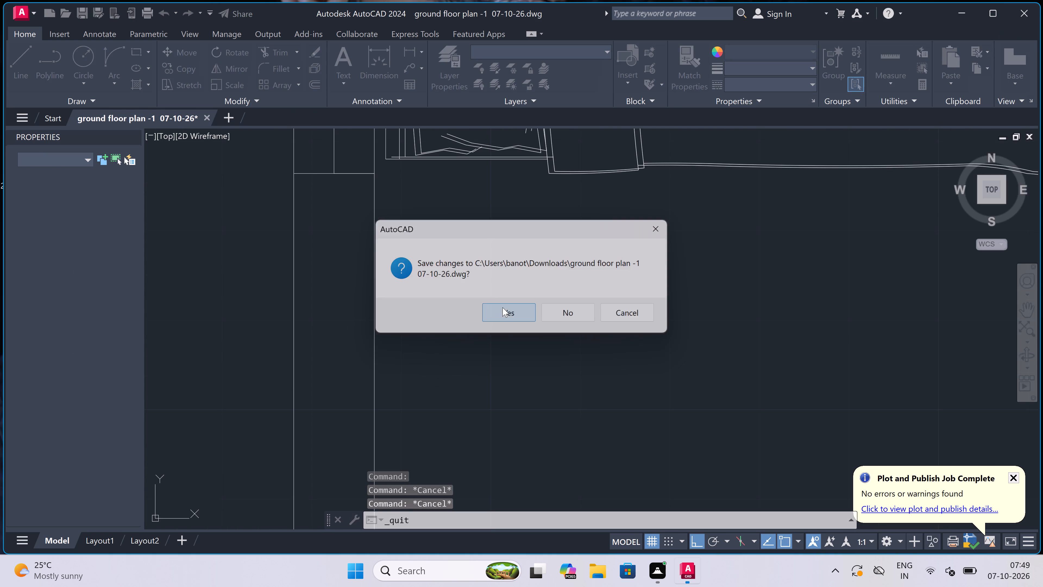